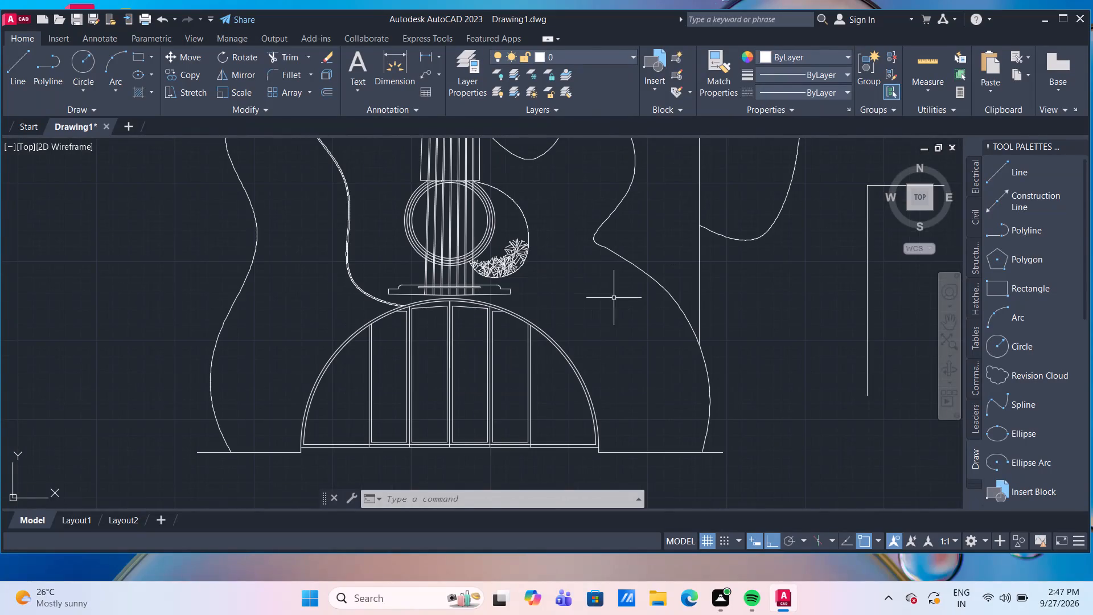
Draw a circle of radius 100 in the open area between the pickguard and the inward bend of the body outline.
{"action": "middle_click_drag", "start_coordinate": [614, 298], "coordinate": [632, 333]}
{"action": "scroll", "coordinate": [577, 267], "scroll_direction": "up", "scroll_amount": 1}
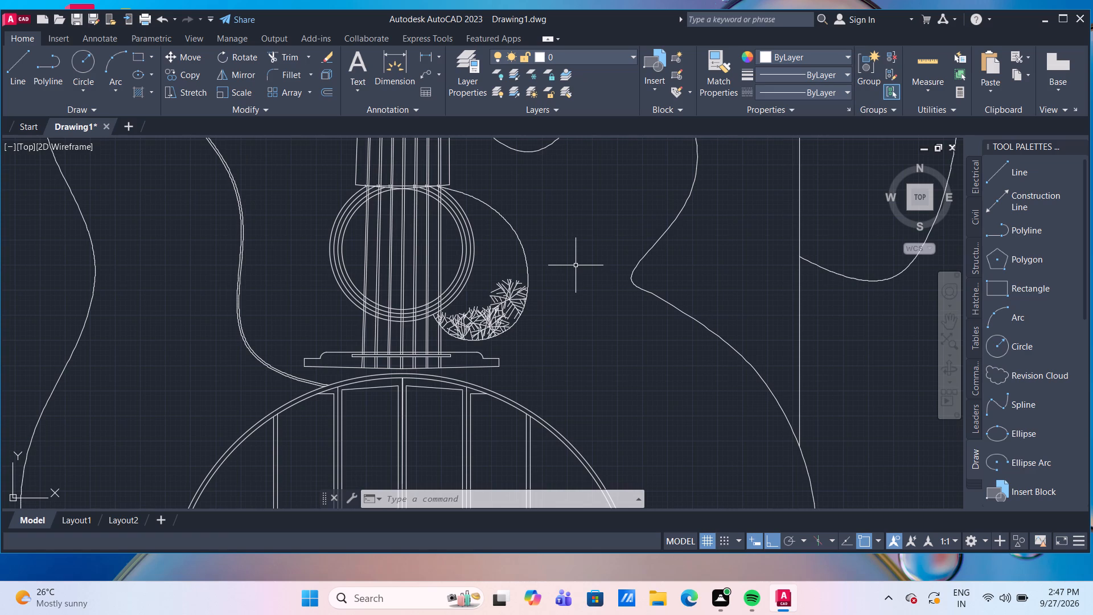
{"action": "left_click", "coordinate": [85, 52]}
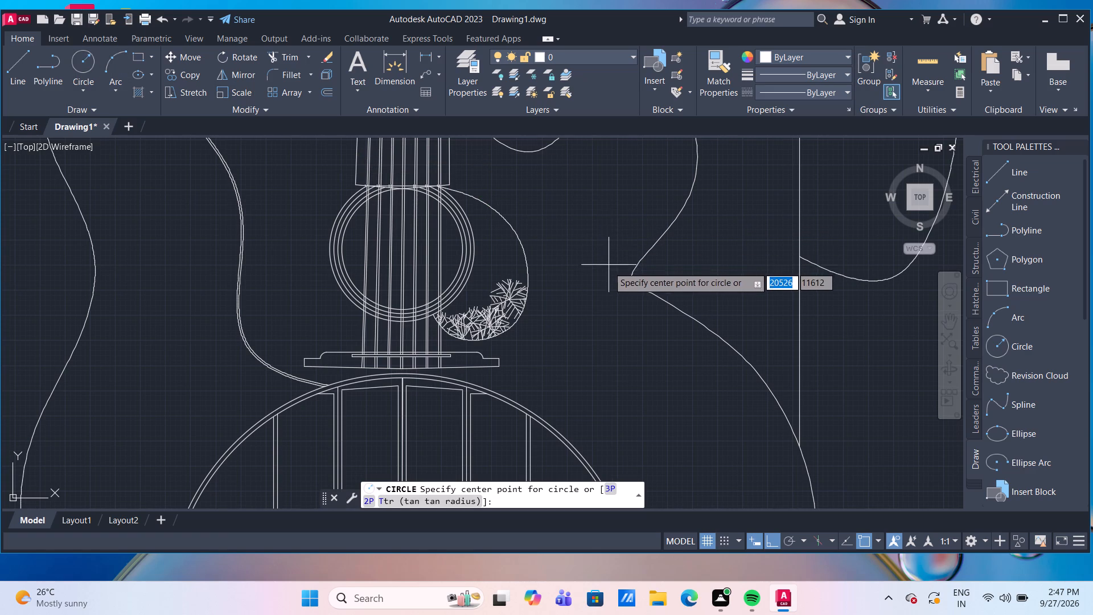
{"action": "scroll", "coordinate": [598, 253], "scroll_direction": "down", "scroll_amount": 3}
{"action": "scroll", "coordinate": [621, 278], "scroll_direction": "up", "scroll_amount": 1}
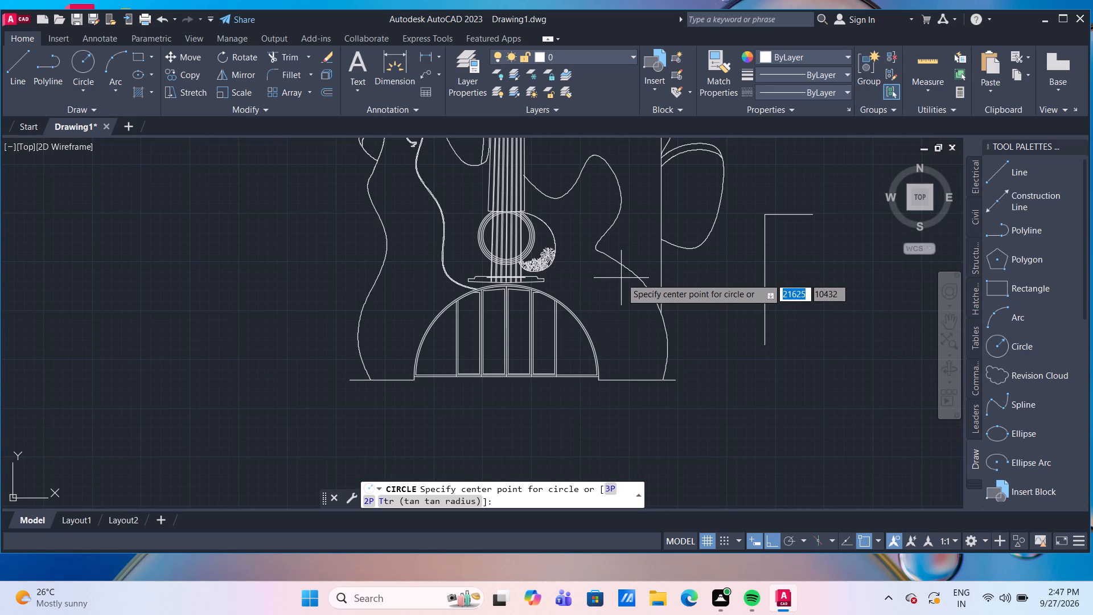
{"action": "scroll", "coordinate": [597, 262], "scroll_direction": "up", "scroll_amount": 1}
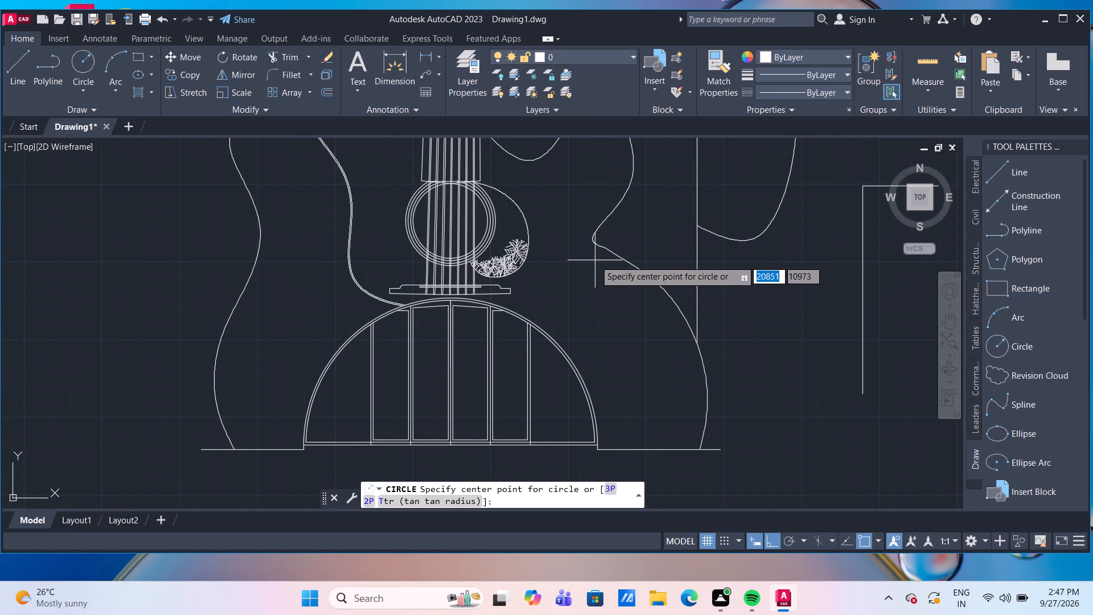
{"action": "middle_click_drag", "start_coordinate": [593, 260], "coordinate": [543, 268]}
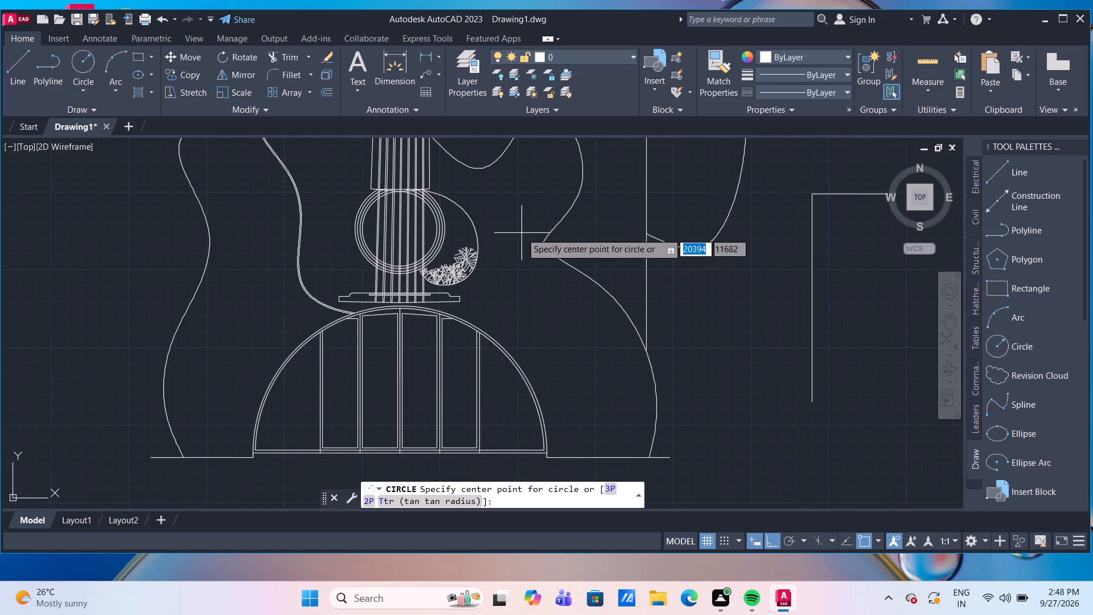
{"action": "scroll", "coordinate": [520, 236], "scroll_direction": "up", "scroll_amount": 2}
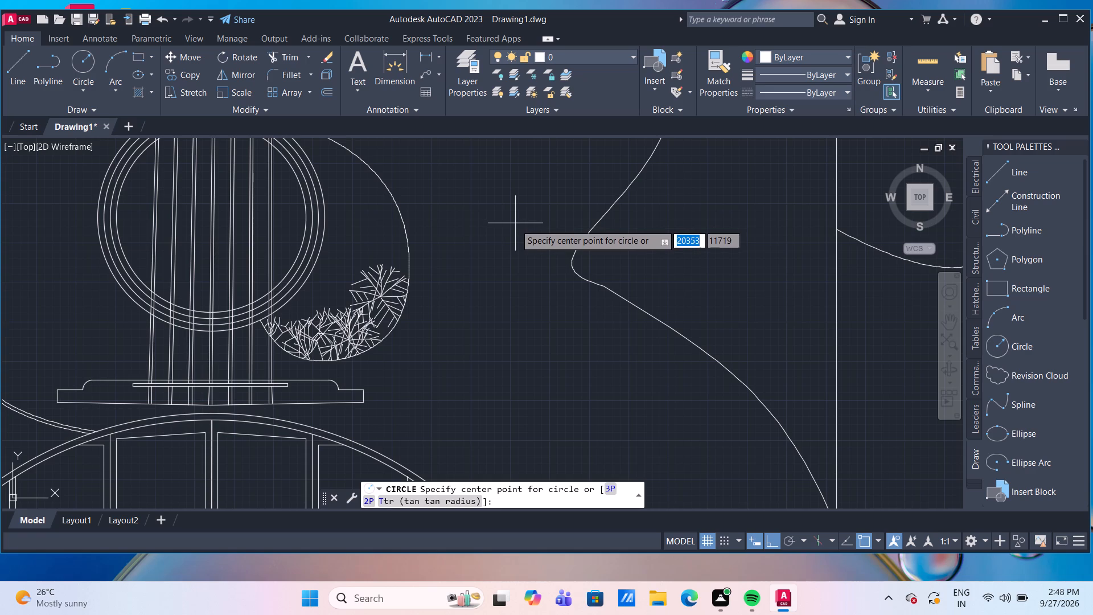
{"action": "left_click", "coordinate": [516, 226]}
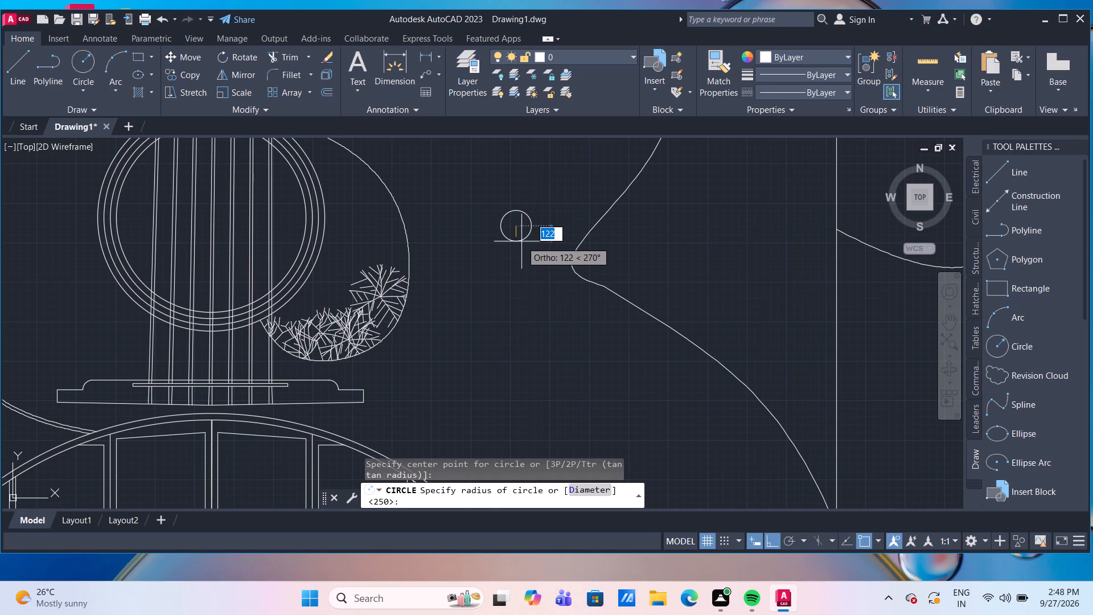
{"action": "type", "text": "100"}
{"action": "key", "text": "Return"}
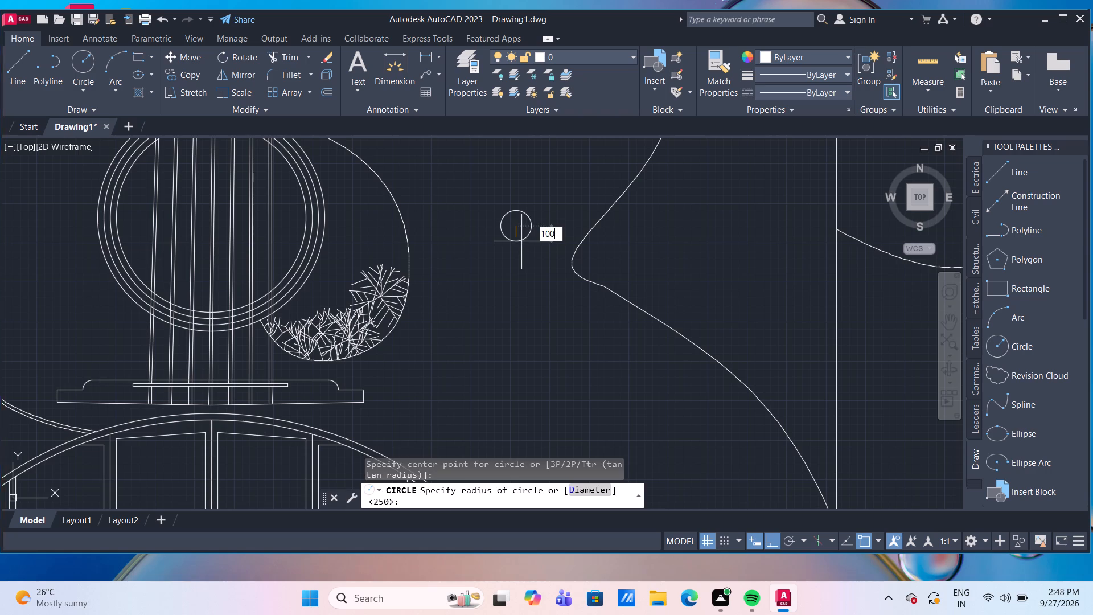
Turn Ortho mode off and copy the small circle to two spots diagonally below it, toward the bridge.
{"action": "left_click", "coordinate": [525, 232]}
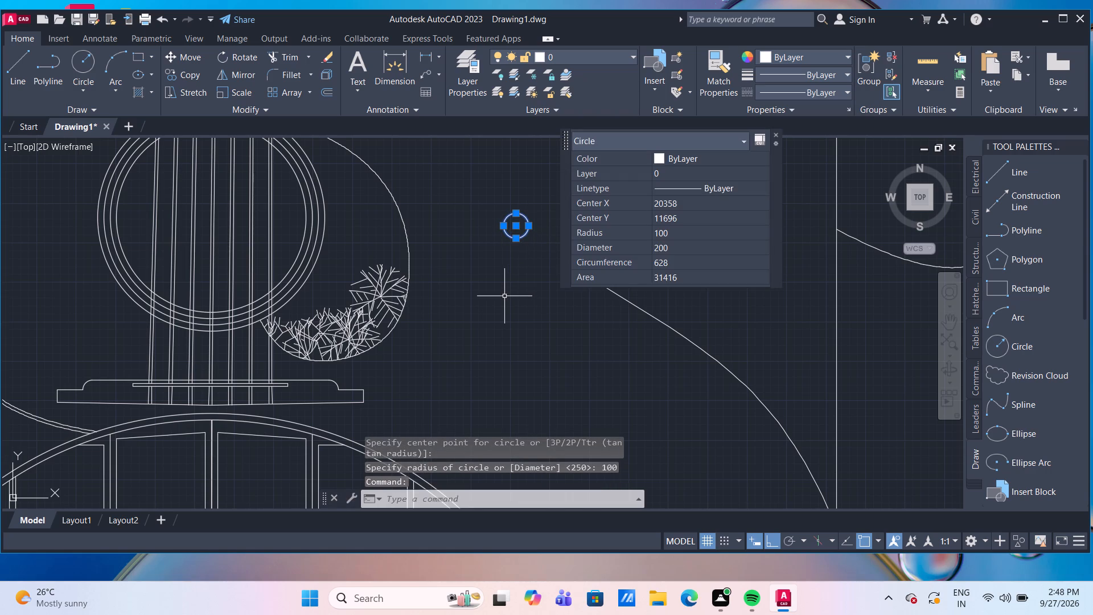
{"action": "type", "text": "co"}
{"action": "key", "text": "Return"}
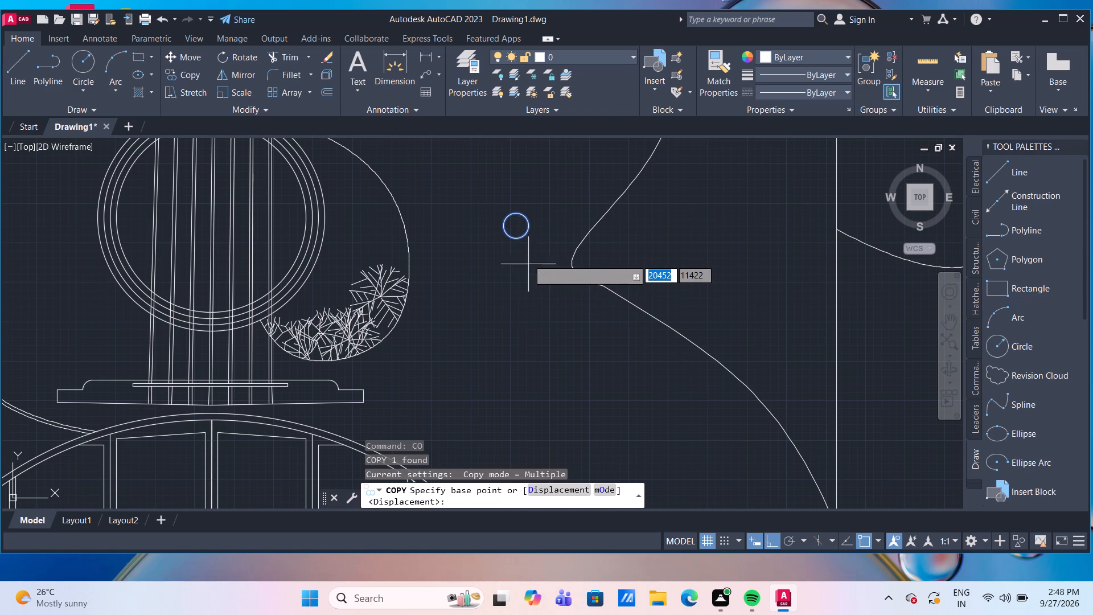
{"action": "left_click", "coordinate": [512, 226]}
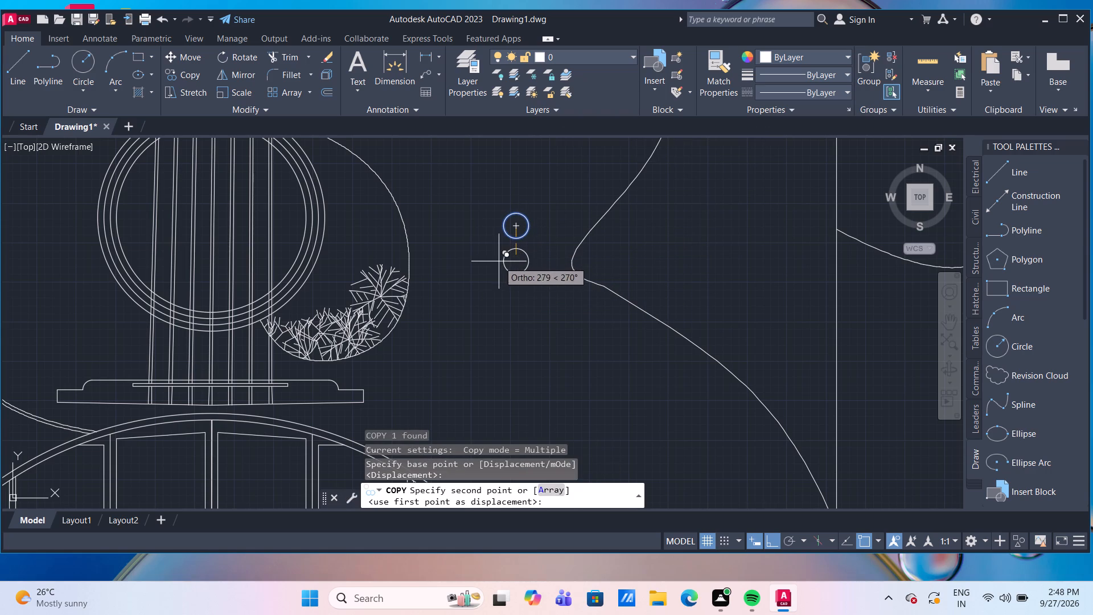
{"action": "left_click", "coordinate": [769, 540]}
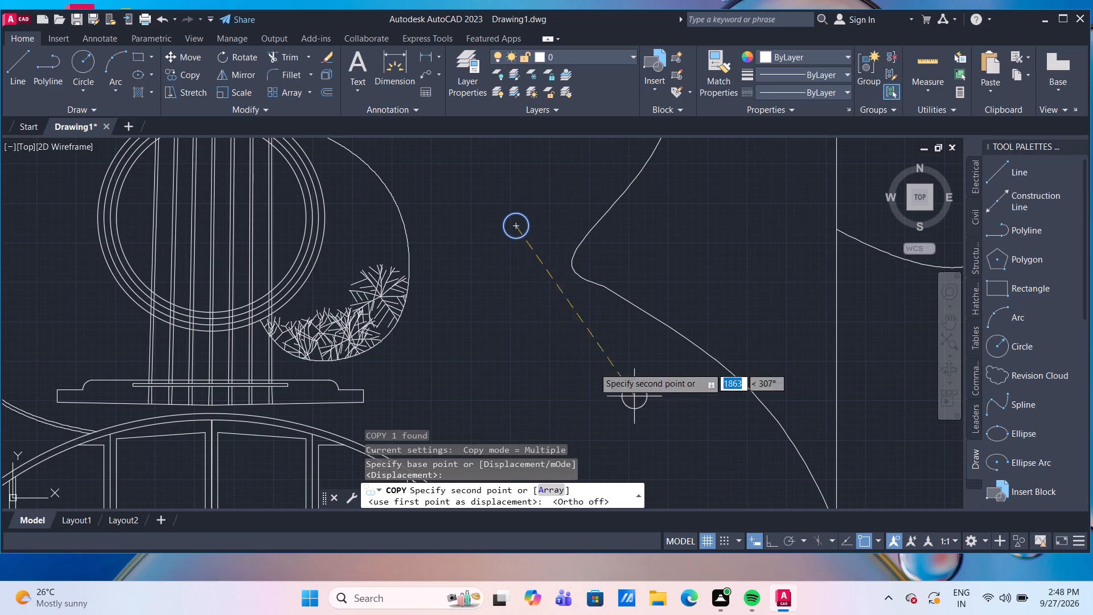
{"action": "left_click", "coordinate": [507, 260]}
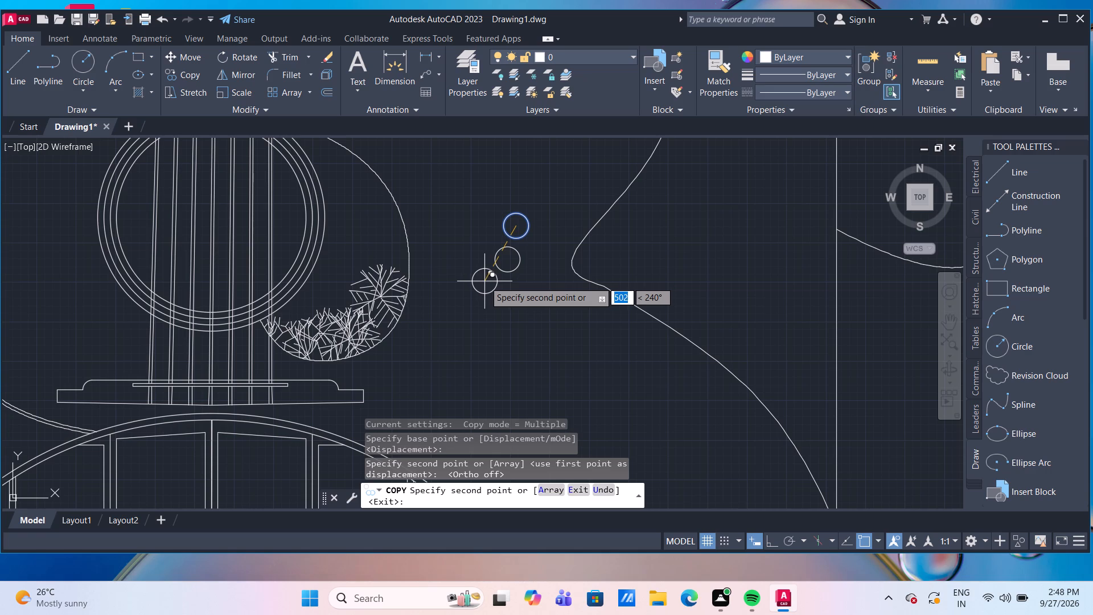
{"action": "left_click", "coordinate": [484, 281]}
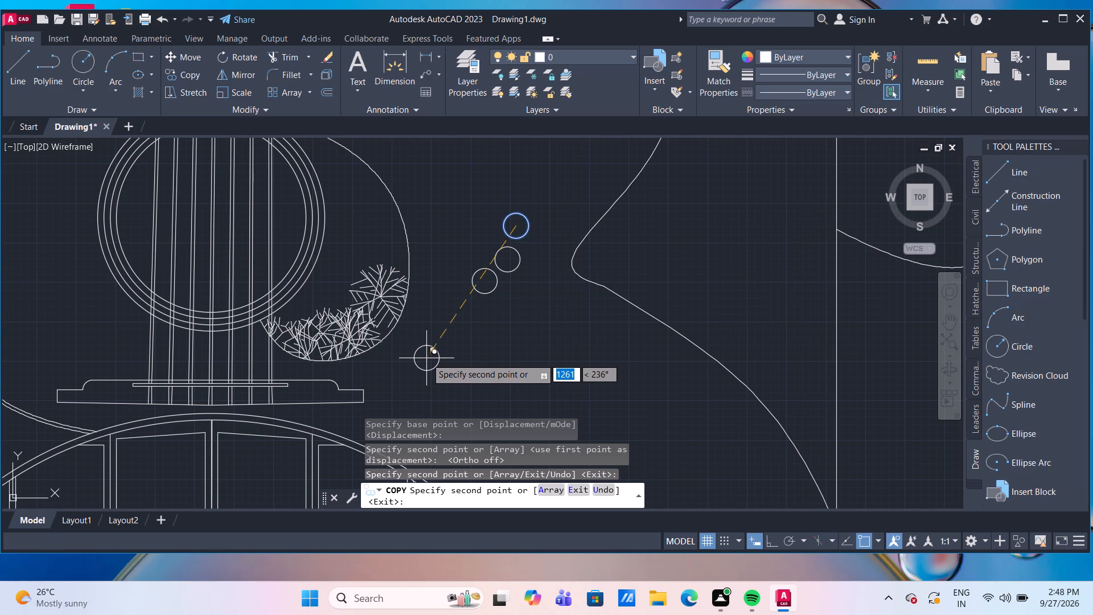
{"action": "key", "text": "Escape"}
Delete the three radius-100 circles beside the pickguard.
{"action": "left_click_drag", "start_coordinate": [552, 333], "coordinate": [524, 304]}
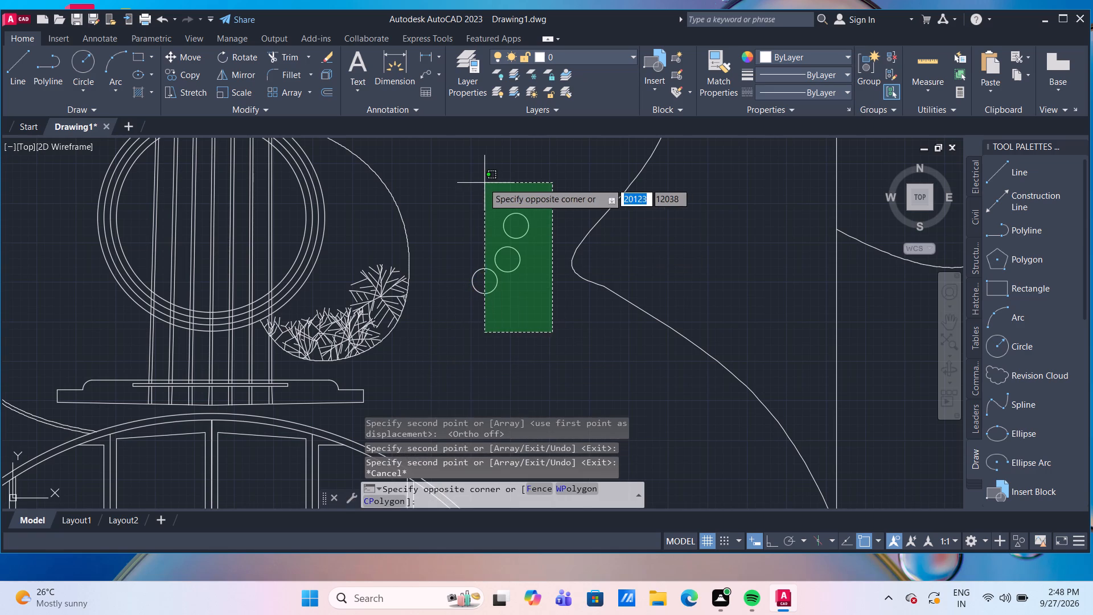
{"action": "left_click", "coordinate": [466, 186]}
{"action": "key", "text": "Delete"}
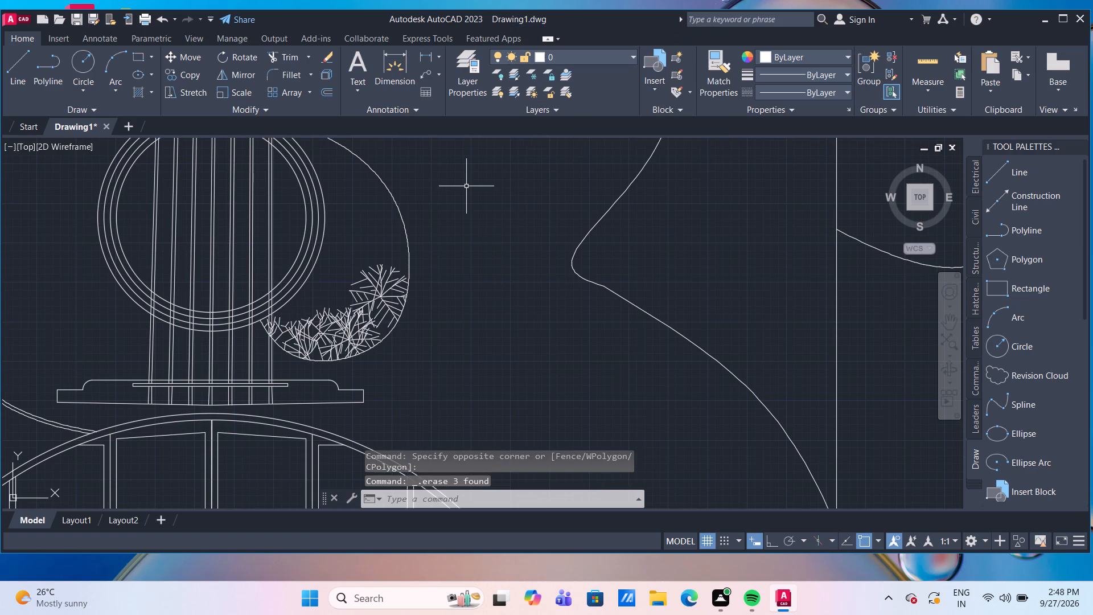
Draw a circle of radius 150 between the pickguard and the inward bend of the body outline.
{"action": "left_click_drag", "start_coordinate": [88, 57], "coordinate": [133, 80]}
{"action": "left_click_drag", "start_coordinate": [133, 80], "coordinate": [91, 62]}
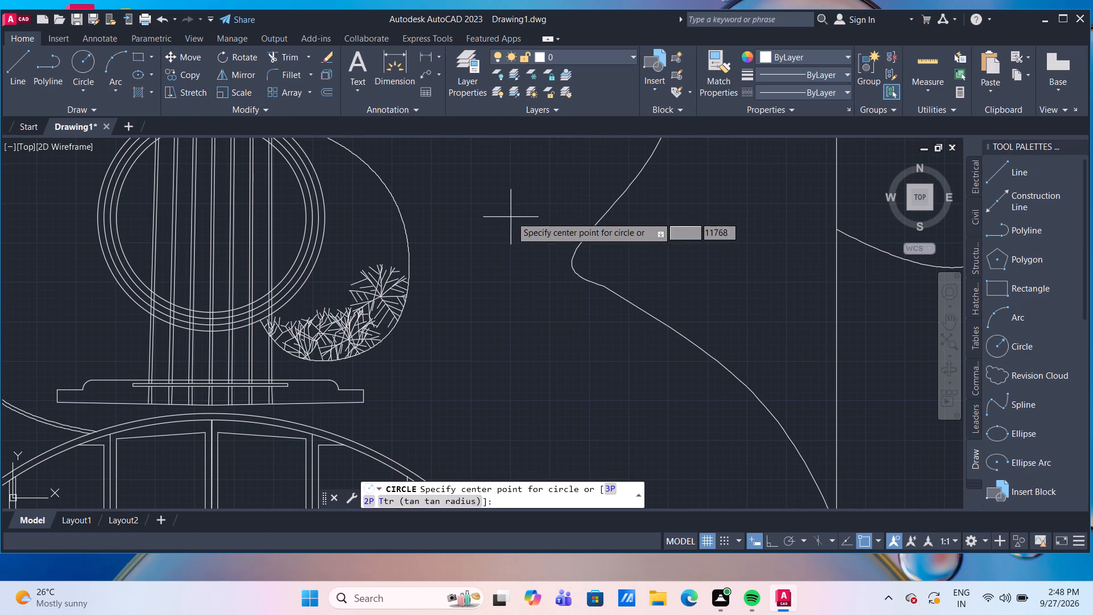
{"action": "left_click", "coordinate": [511, 216]}
{"action": "type", "text": "150"}
{"action": "key", "text": "Return"}
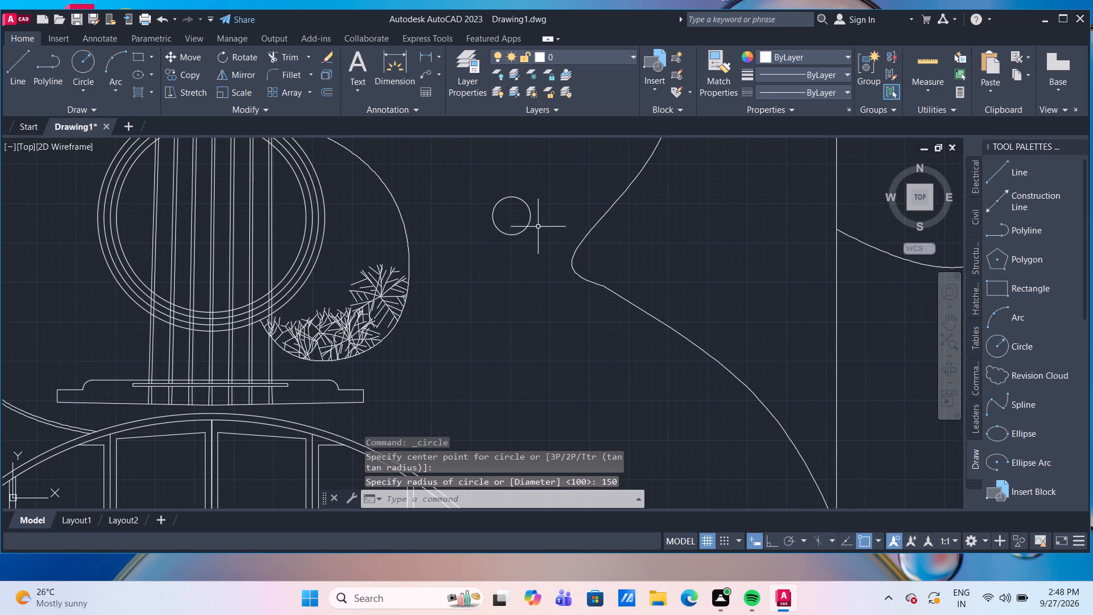
Copy the radius-150 circle to four spots below it, forming a curved row that descends past the end of the bridge.
{"action": "left_click", "coordinate": [531, 212]}
{"action": "type", "text": "co"}
{"action": "key", "text": "Return"}
{"action": "left_click", "coordinate": [509, 215]}
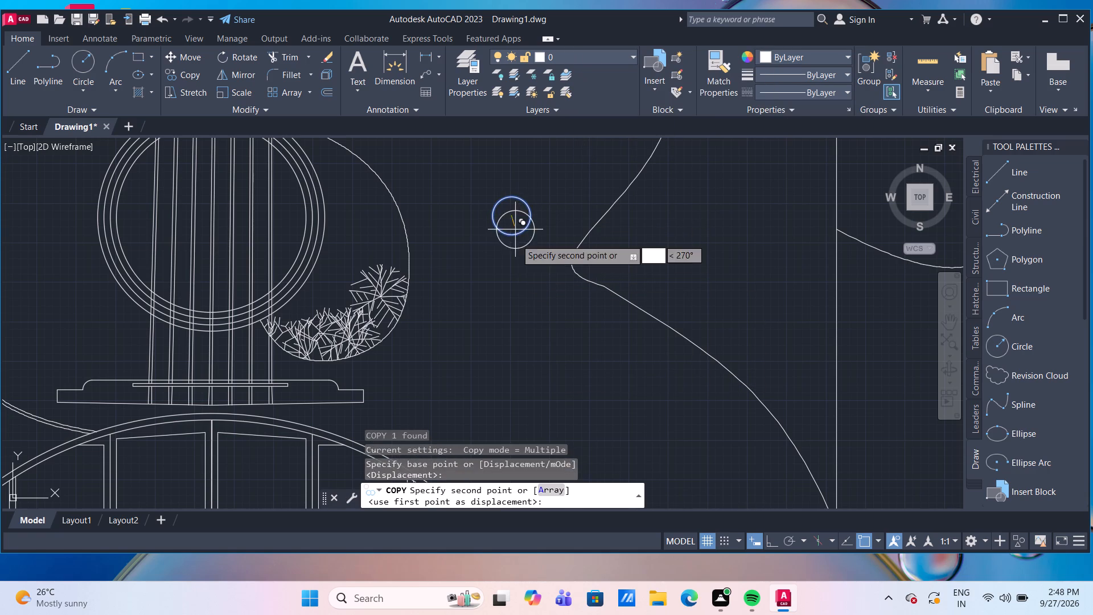
{"action": "left_click", "coordinate": [512, 272]}
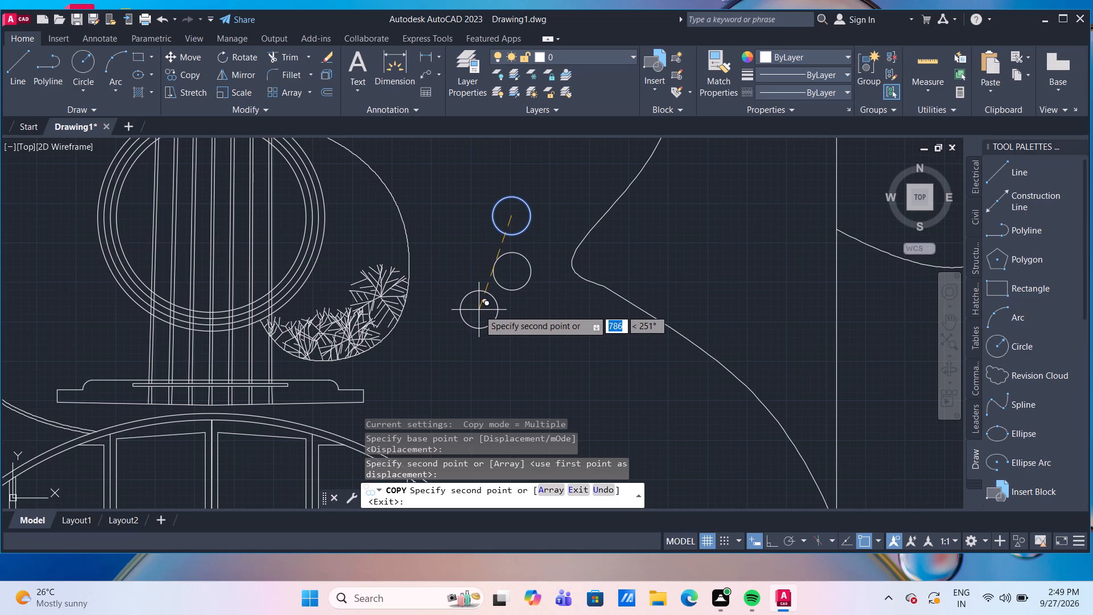
{"action": "left_click", "coordinate": [479, 310]}
{"action": "scroll", "coordinate": [475, 313], "scroll_direction": "down", "scroll_amount": 1}
{"action": "middle_click_drag", "start_coordinate": [470, 322], "coordinate": [441, 239]}
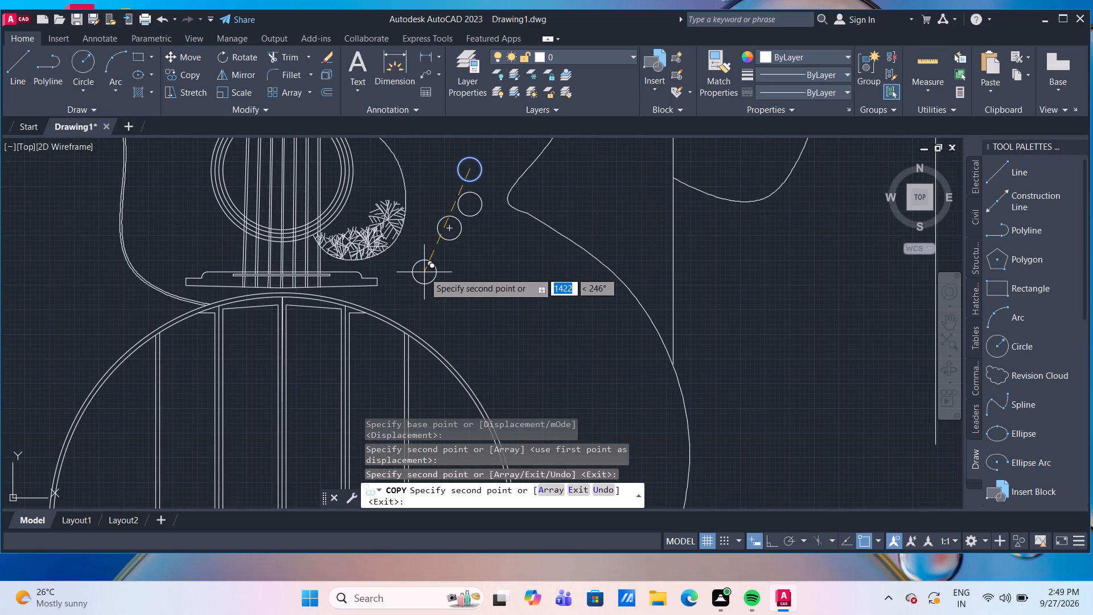
{"action": "scroll", "coordinate": [422, 266], "scroll_direction": "up", "scroll_amount": 1}
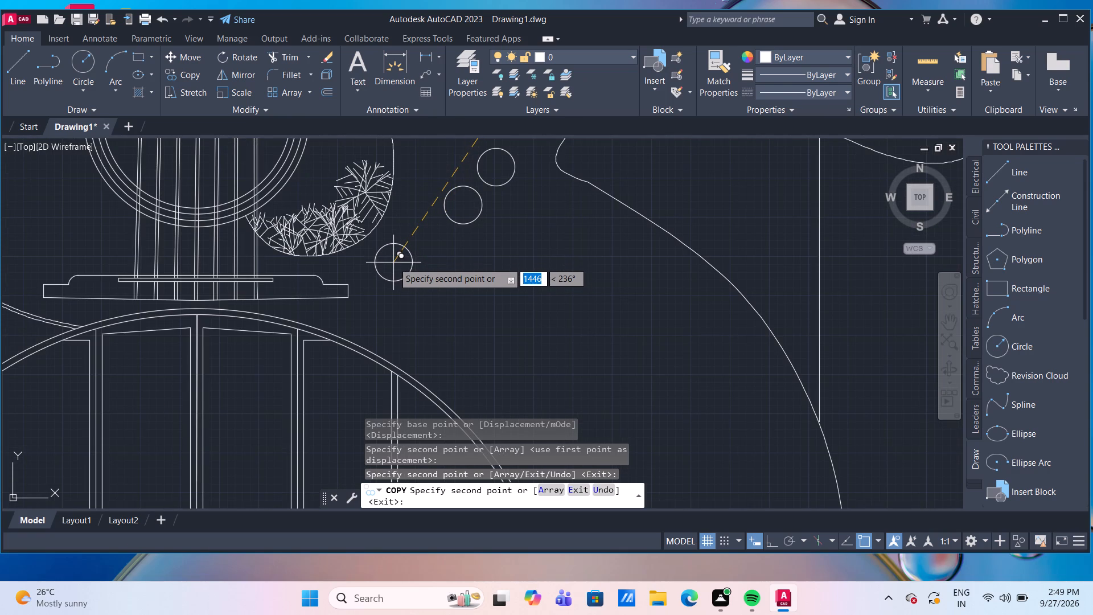
{"action": "left_click", "coordinate": [431, 269]}
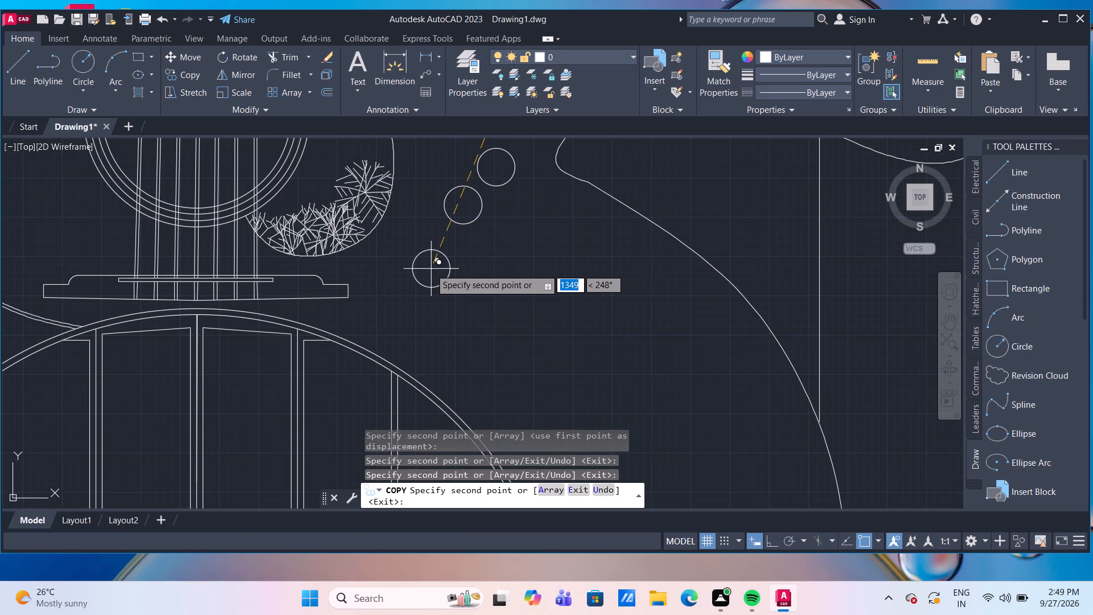
{"action": "left_click", "coordinate": [433, 340]}
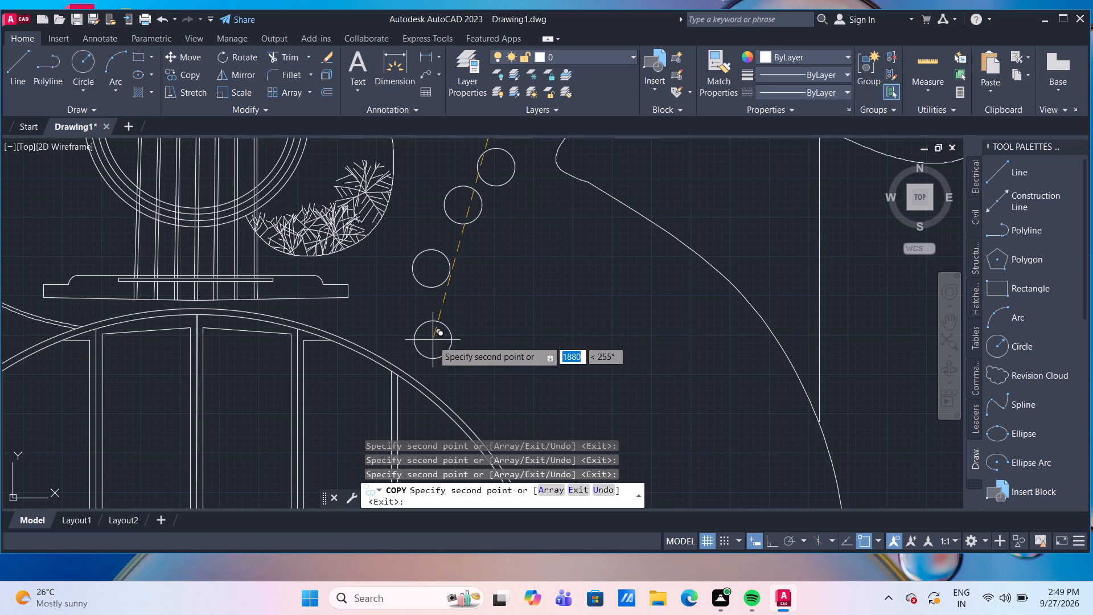
{"action": "scroll", "coordinate": [561, 316], "scroll_direction": "down", "scroll_amount": 5}
{"action": "scroll", "coordinate": [625, 306], "scroll_direction": "up", "scroll_amount": 3}
{"action": "scroll", "coordinate": [464, 302], "scroll_direction": "up", "scroll_amount": 1}
{"action": "key", "text": "Escape"}
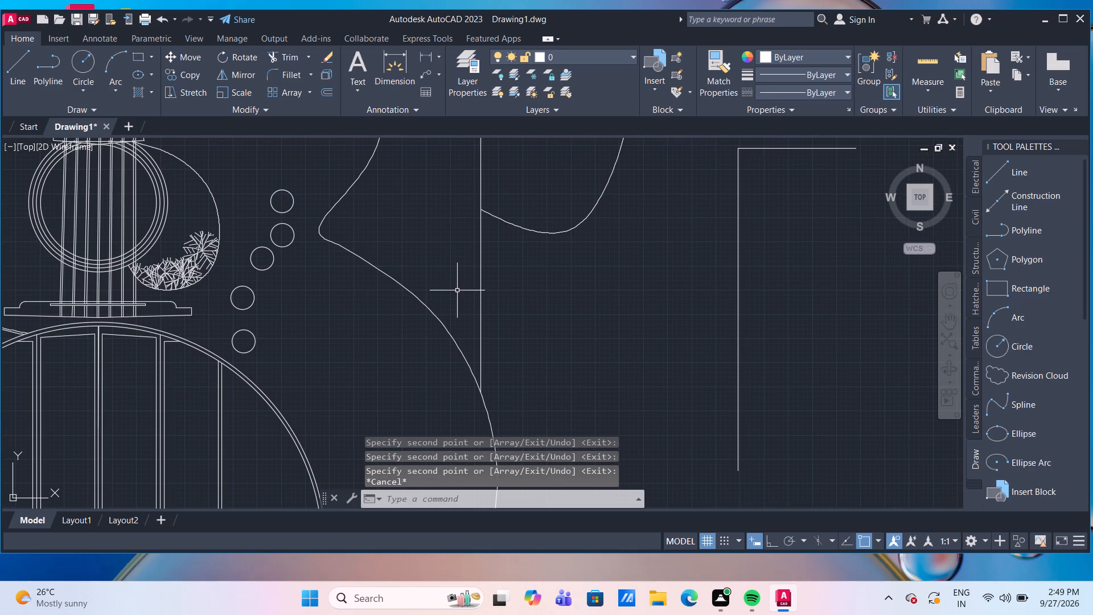
Move the topmost circle of the row slightly up and to the right, closer to the body outline.
{"action": "scroll", "coordinate": [299, 231], "scroll_direction": "up", "scroll_amount": 1}
{"action": "middle_click_drag", "start_coordinate": [310, 245], "coordinate": [335, 308]}
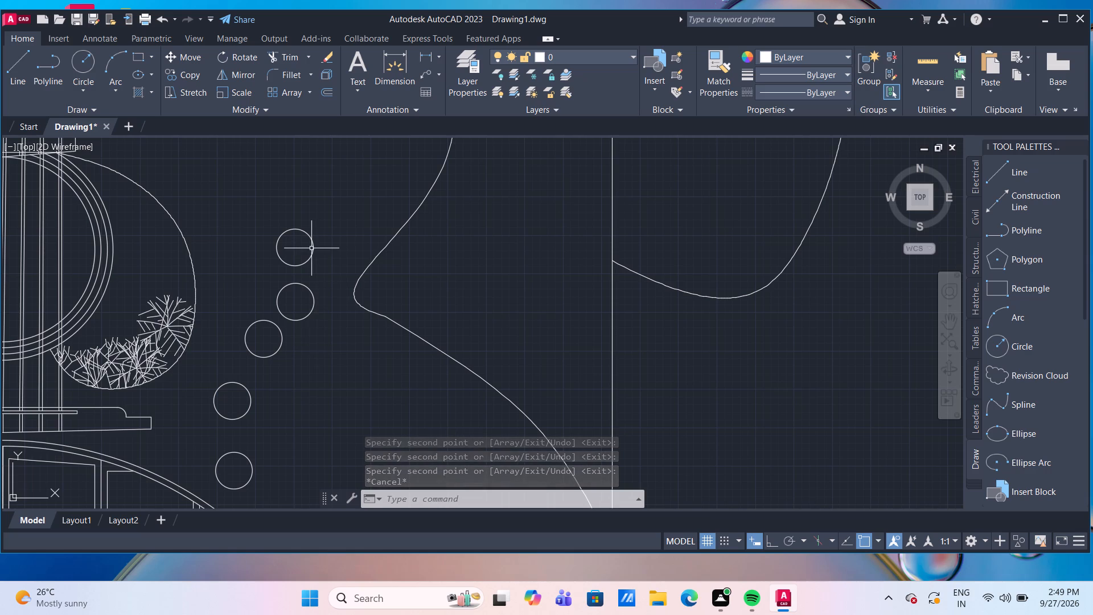
{"action": "left_click", "coordinate": [311, 248]}
{"action": "key", "text": "m"}
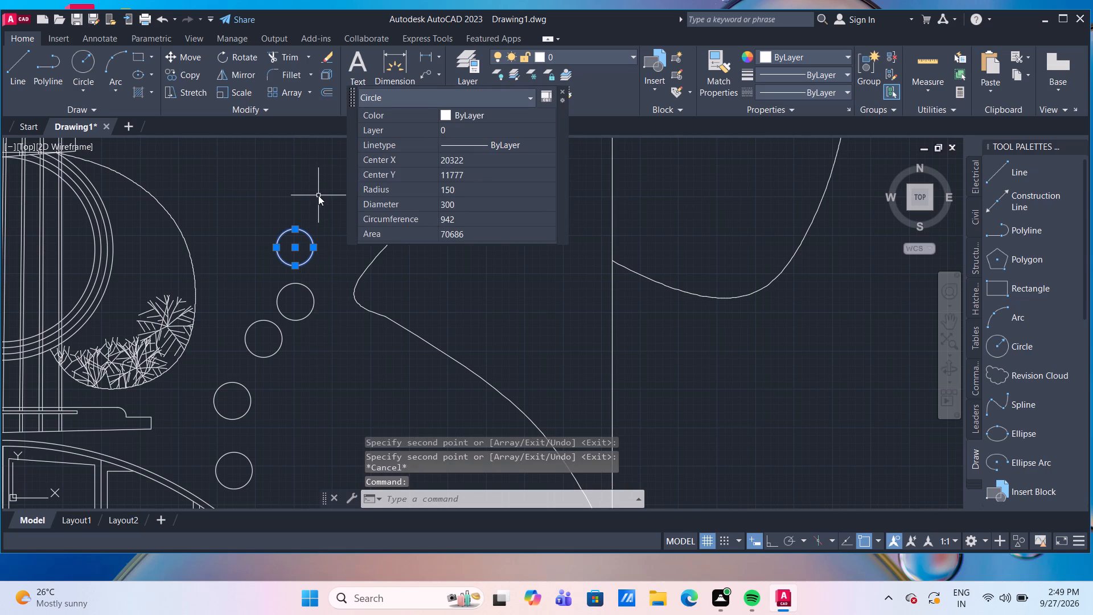
{"action": "key", "text": "Return"}
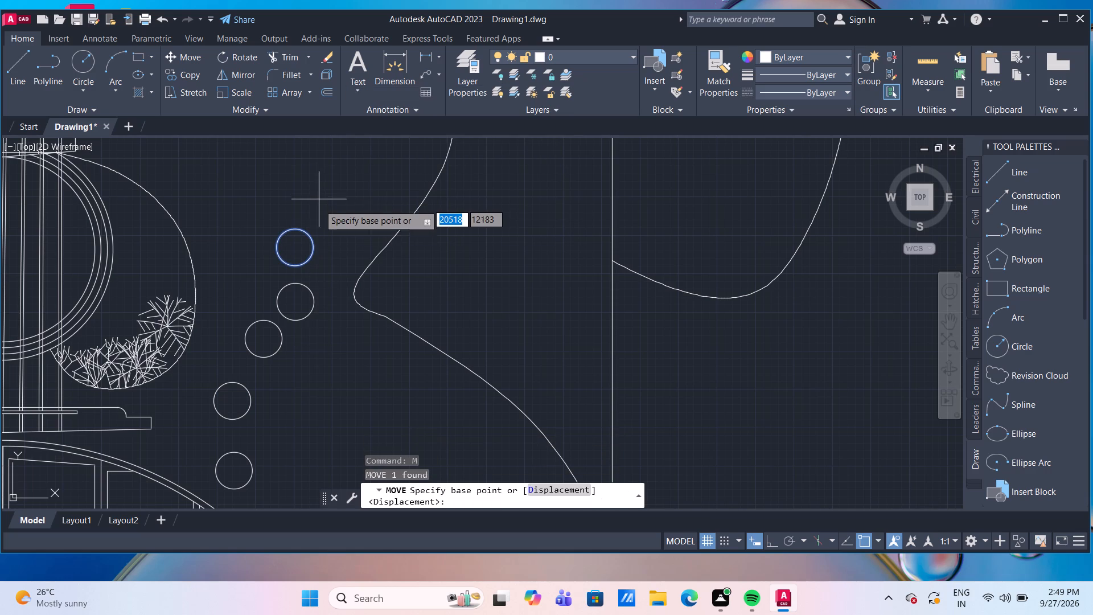
{"action": "left_click", "coordinate": [305, 235]}
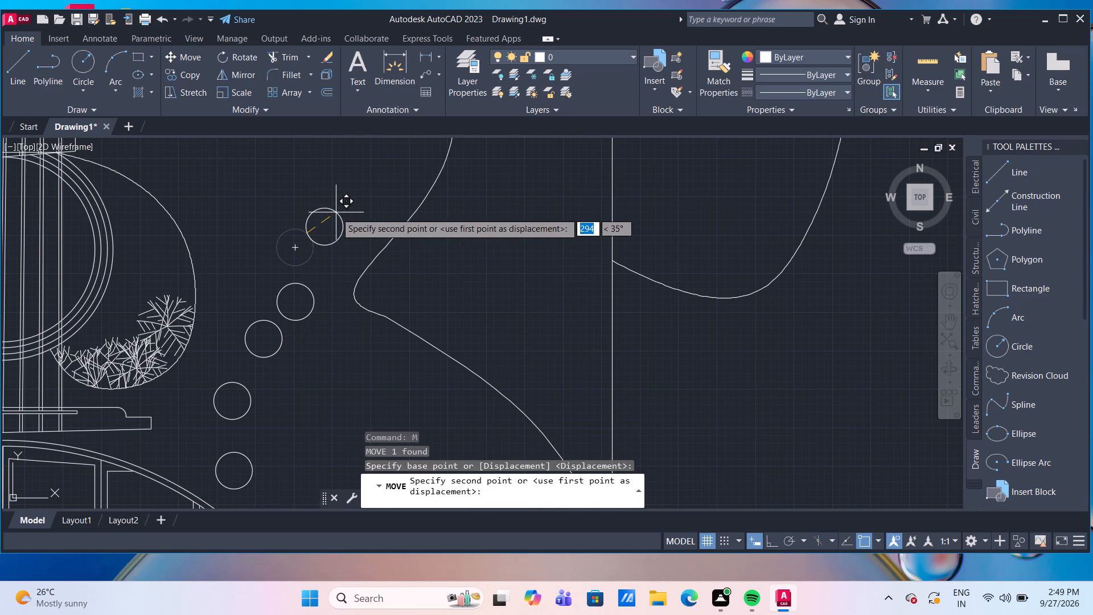
{"action": "left_click", "coordinate": [332, 218]}
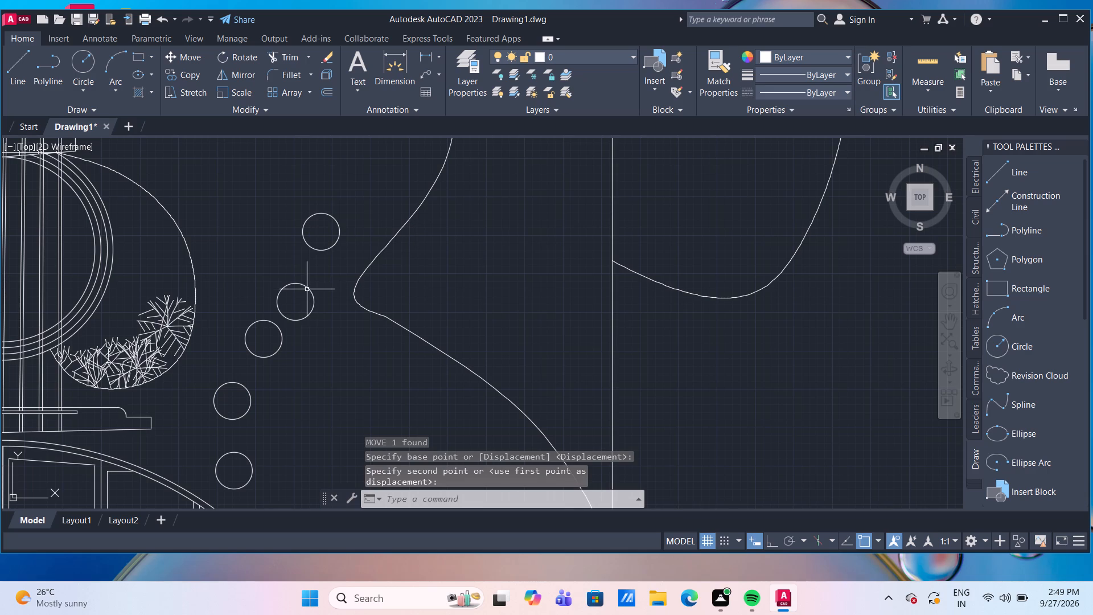
Move the second circle from the top about 165 at 40°, beneath the topmost circle.
{"action": "left_click", "coordinate": [306, 290]}
{"action": "key", "text": "m"}
{"action": "key", "text": "Return"}
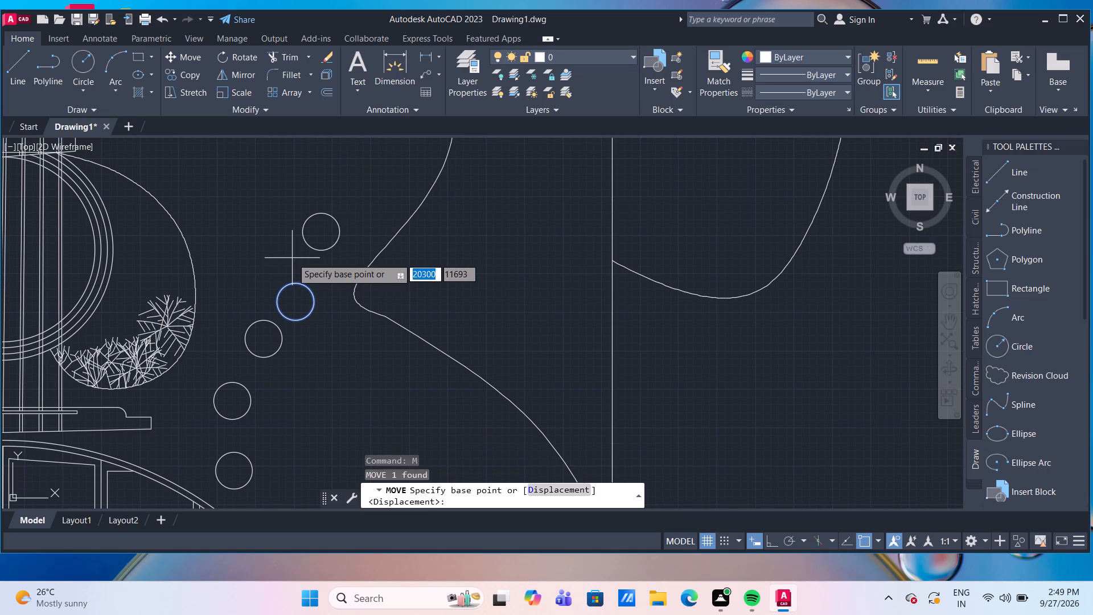
{"action": "left_click_drag", "start_coordinate": [295, 284], "coordinate": [301, 284]}
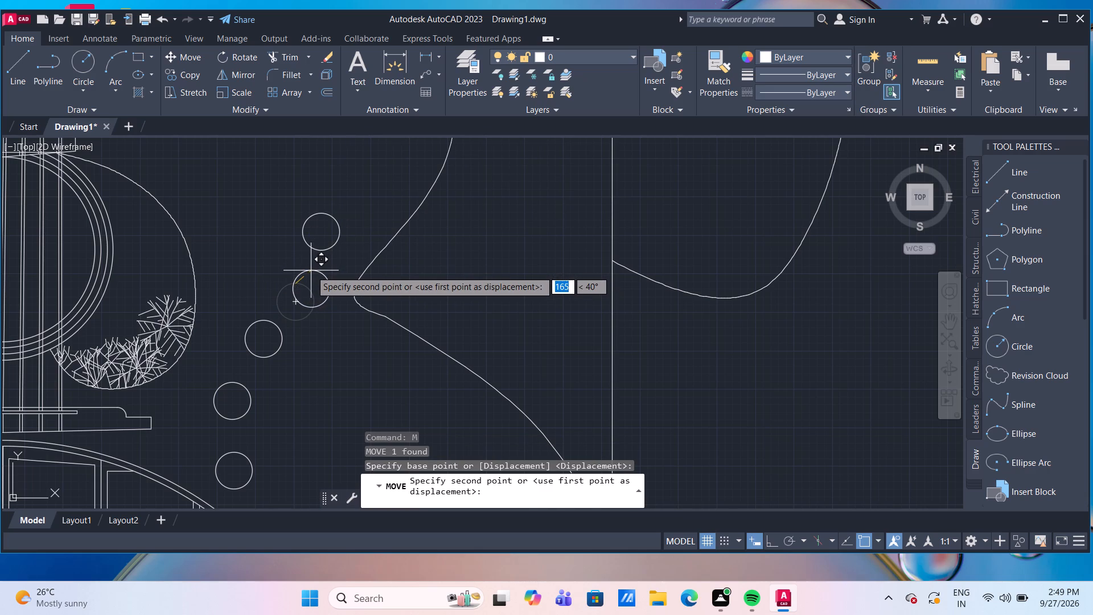
{"action": "left_click", "coordinate": [311, 270]}
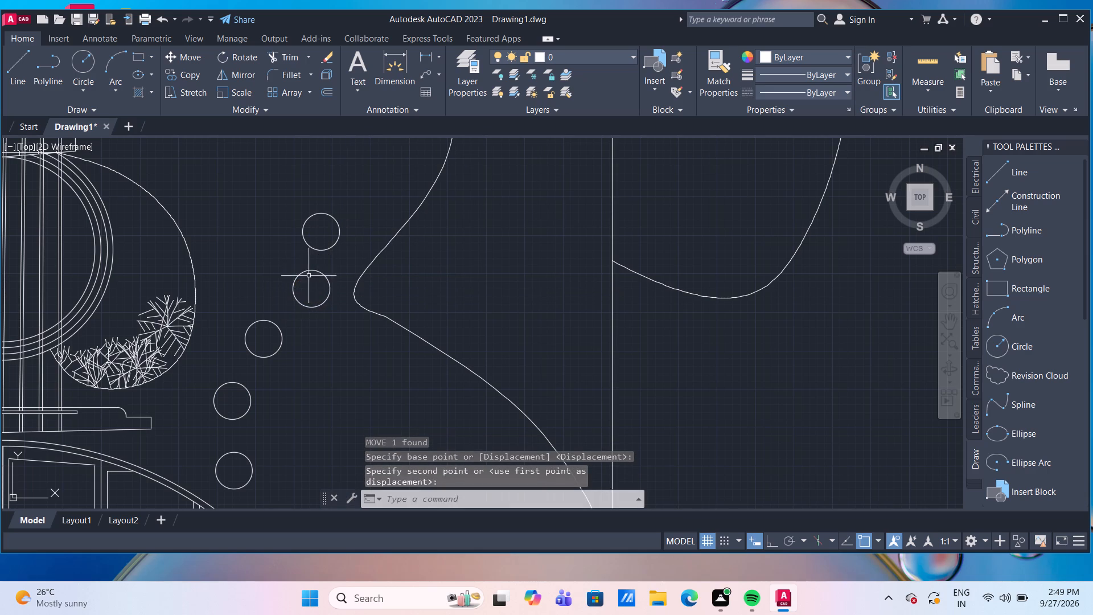
Move the third circle from the top of the row about 154 at 21°, closer to the second circle.
{"action": "left_click", "coordinate": [261, 320]}
{"action": "key", "text": "m"}
{"action": "key", "text": "Return"}
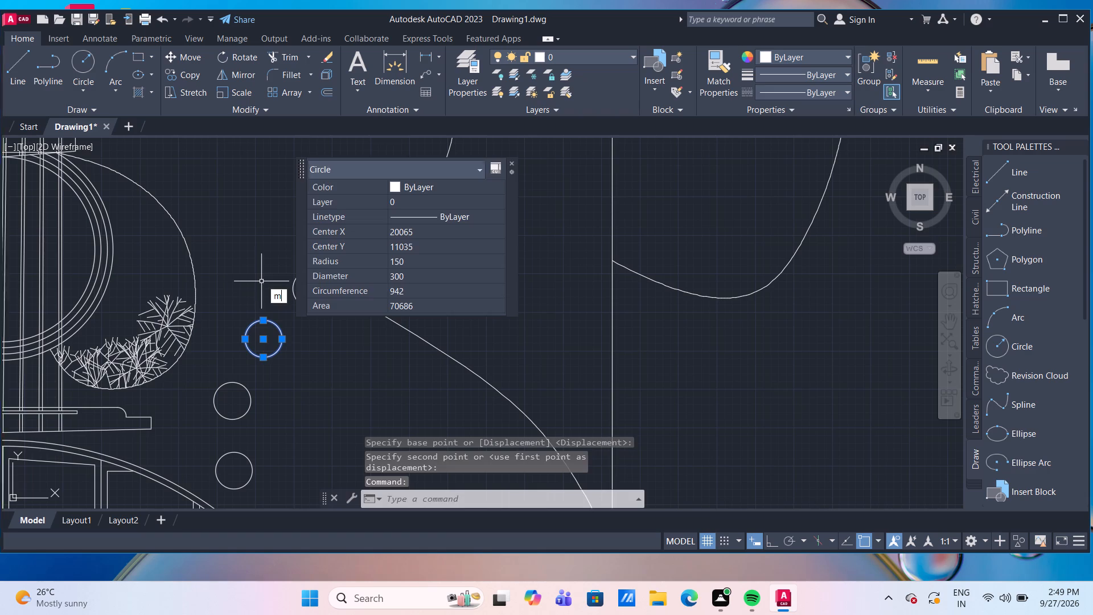
{"action": "left_click_drag", "start_coordinate": [266, 321], "coordinate": [280, 318]}
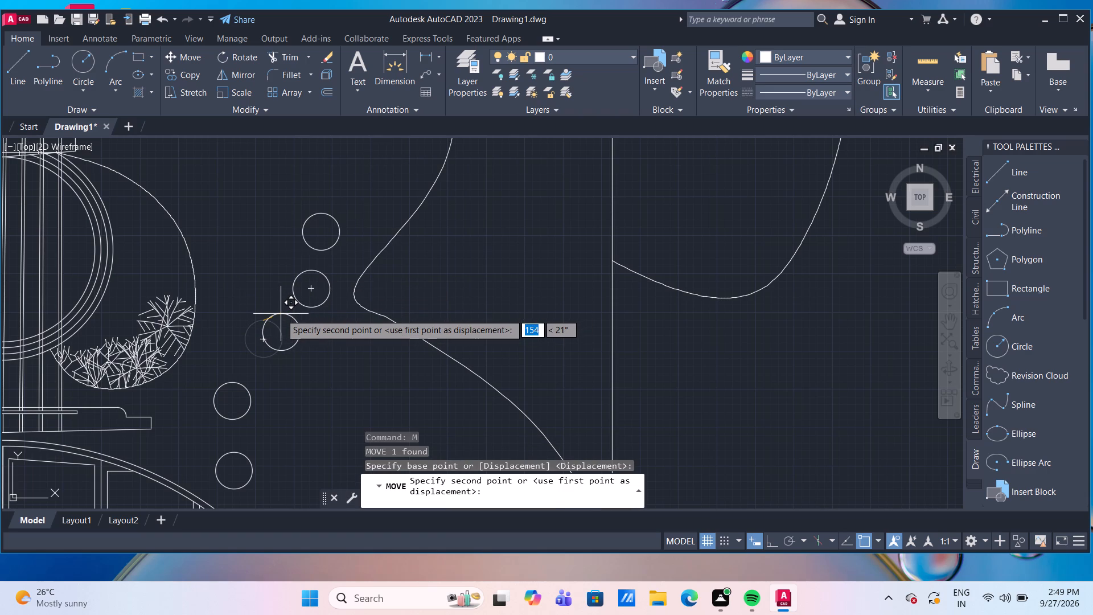
{"action": "left_click", "coordinate": [281, 314]}
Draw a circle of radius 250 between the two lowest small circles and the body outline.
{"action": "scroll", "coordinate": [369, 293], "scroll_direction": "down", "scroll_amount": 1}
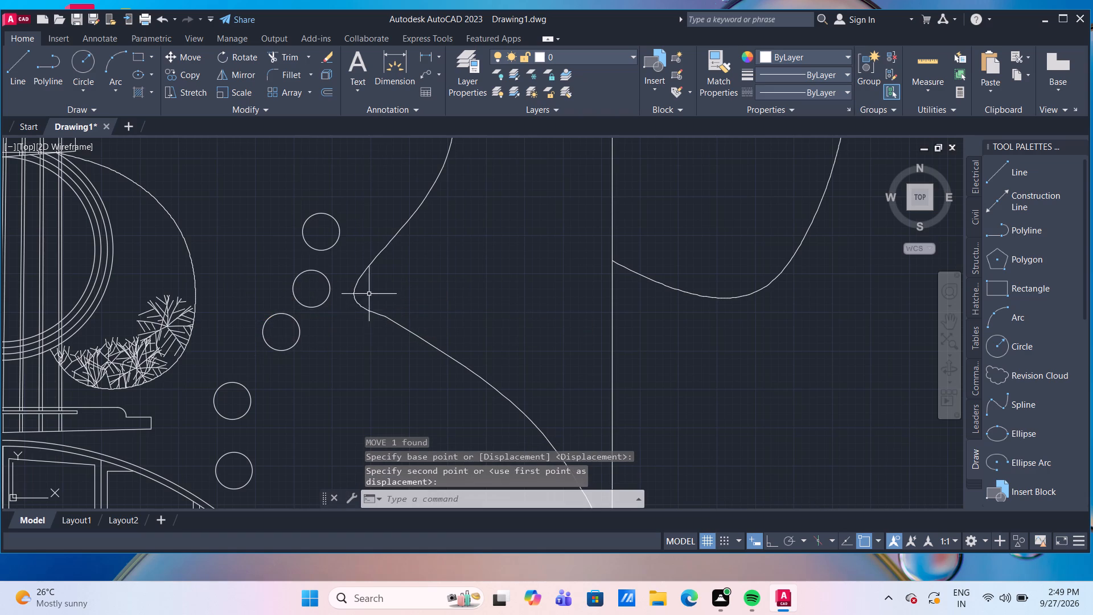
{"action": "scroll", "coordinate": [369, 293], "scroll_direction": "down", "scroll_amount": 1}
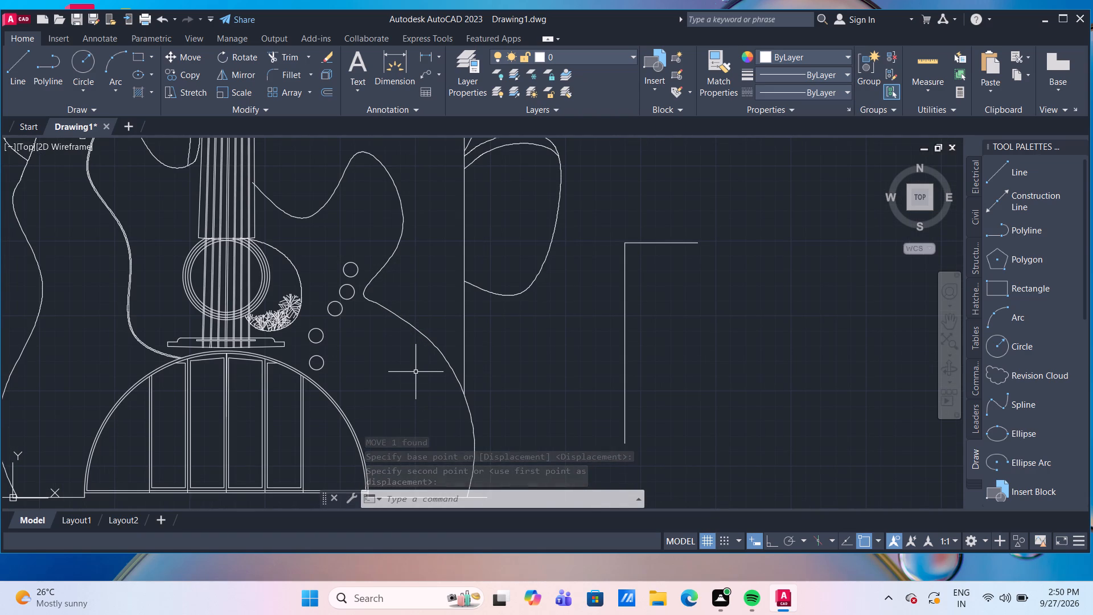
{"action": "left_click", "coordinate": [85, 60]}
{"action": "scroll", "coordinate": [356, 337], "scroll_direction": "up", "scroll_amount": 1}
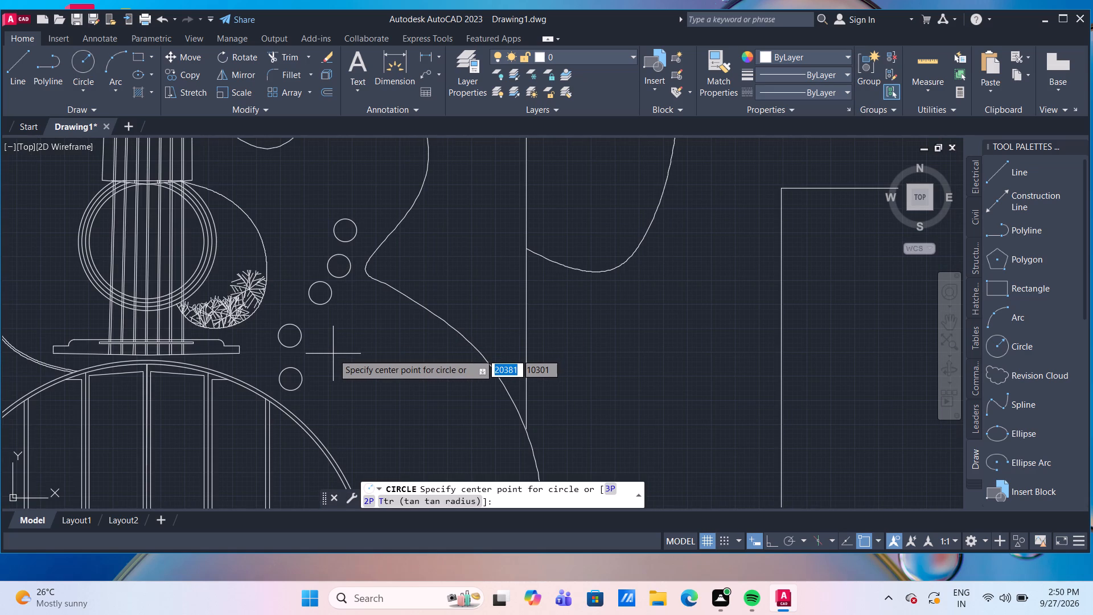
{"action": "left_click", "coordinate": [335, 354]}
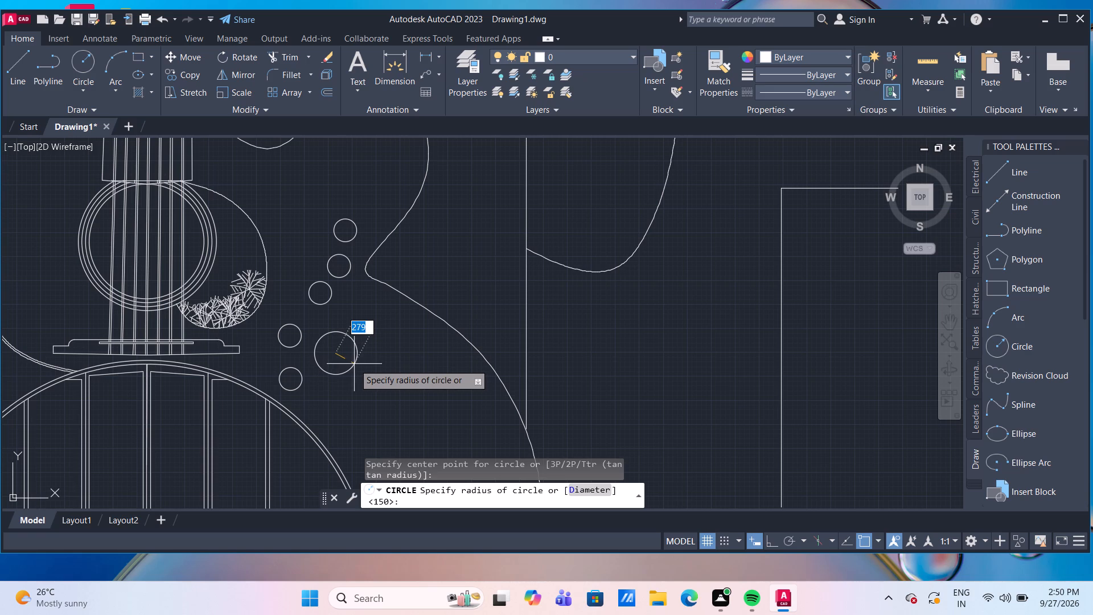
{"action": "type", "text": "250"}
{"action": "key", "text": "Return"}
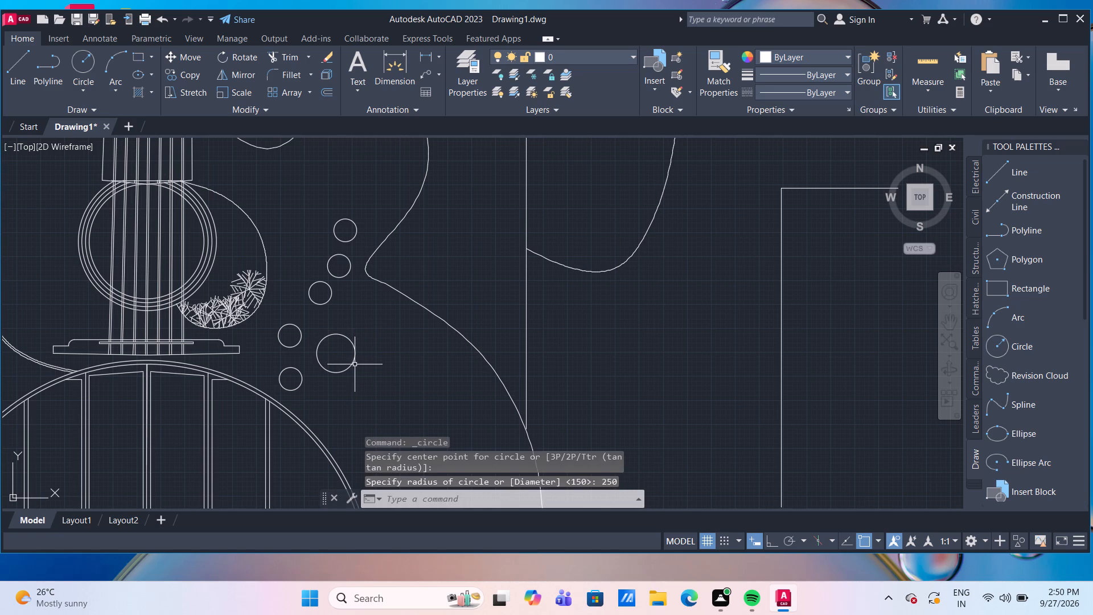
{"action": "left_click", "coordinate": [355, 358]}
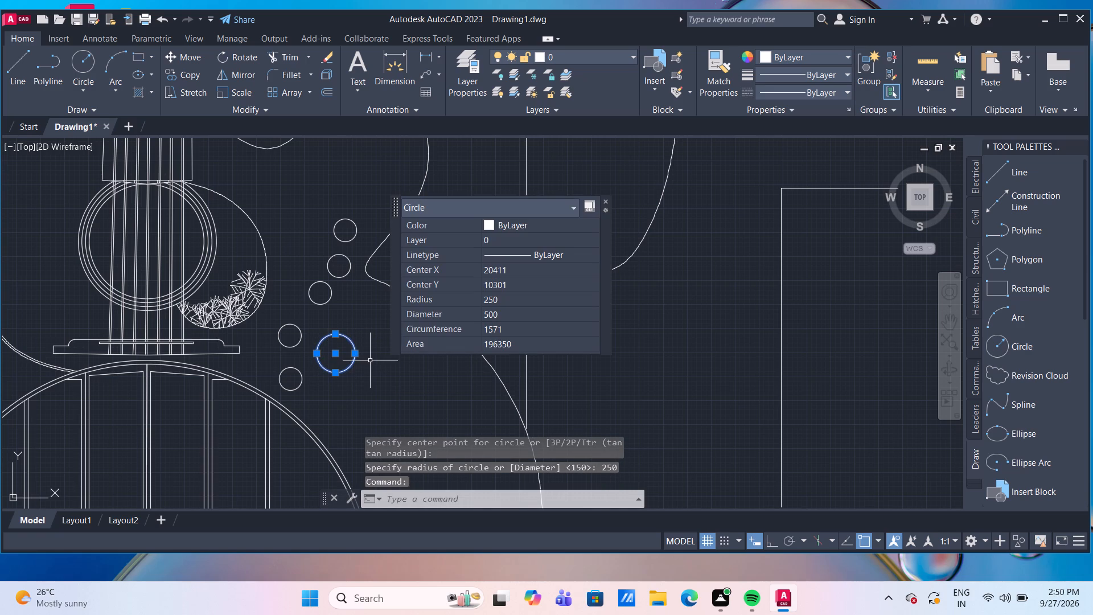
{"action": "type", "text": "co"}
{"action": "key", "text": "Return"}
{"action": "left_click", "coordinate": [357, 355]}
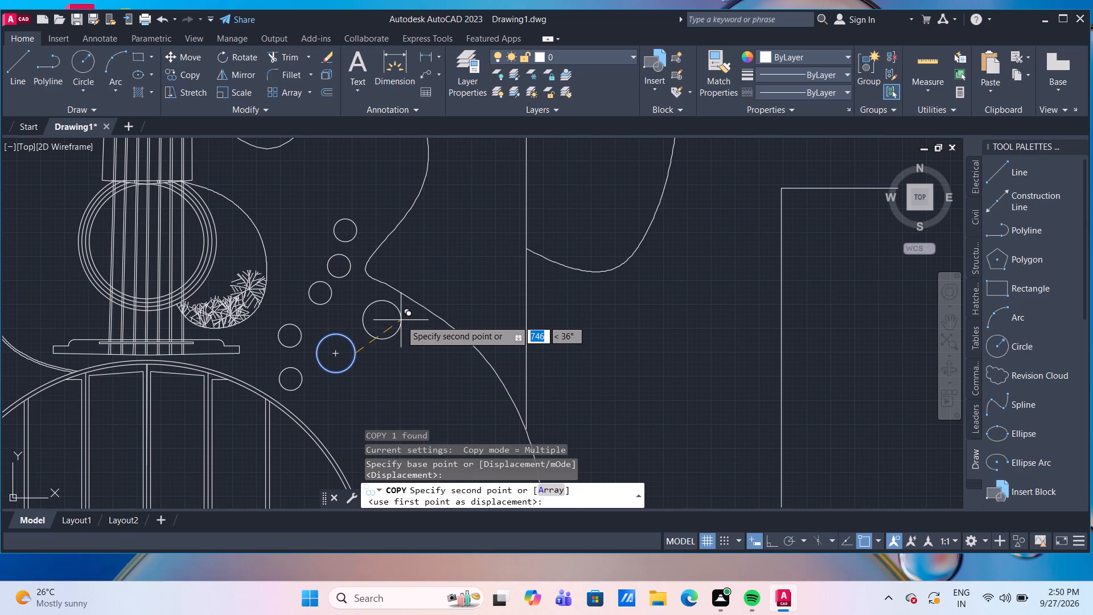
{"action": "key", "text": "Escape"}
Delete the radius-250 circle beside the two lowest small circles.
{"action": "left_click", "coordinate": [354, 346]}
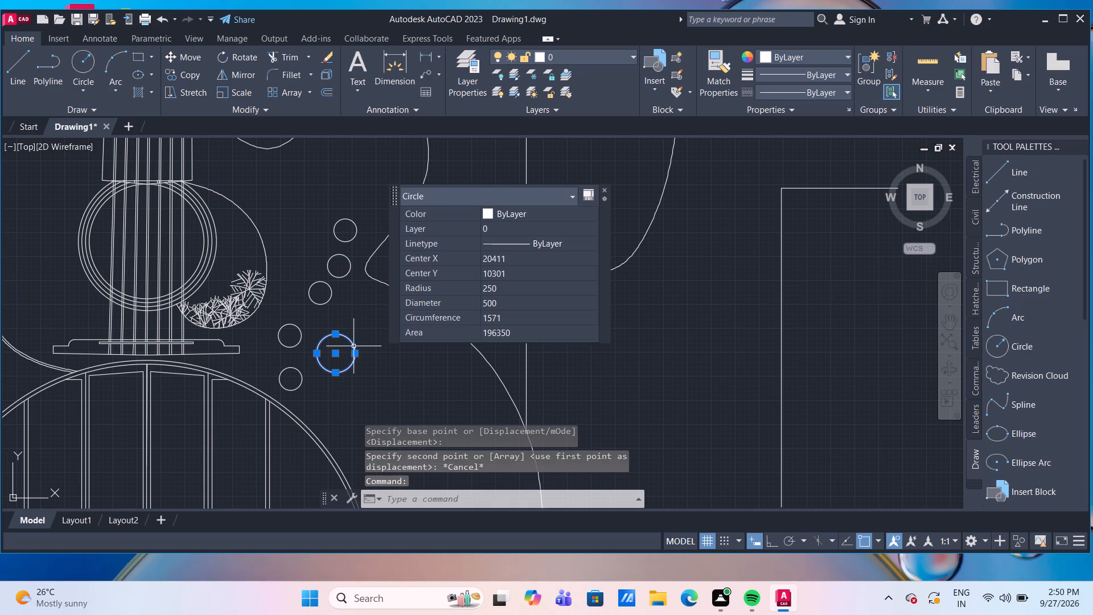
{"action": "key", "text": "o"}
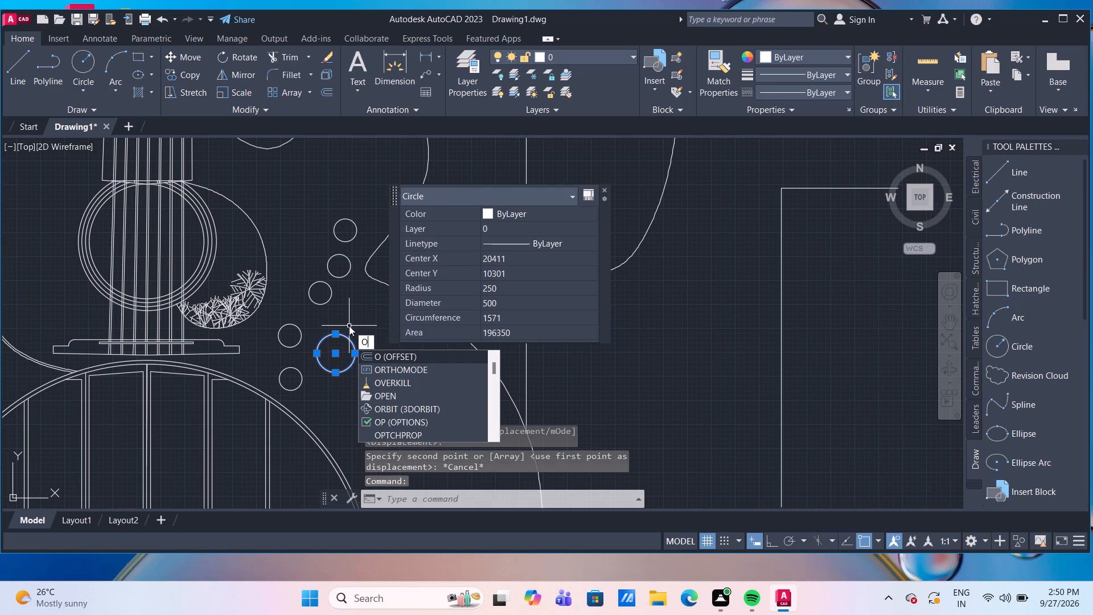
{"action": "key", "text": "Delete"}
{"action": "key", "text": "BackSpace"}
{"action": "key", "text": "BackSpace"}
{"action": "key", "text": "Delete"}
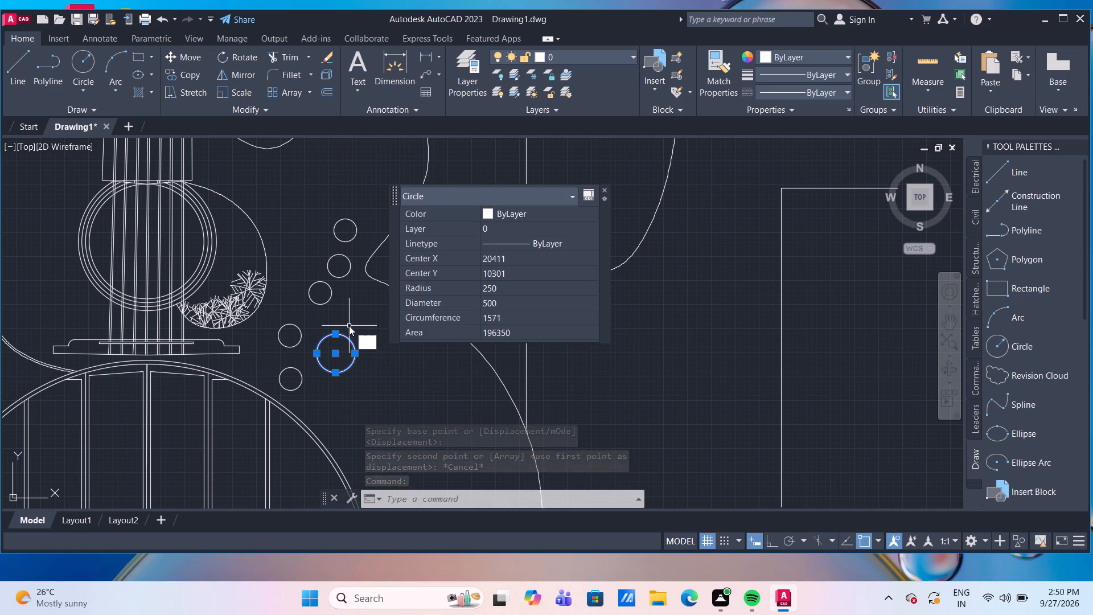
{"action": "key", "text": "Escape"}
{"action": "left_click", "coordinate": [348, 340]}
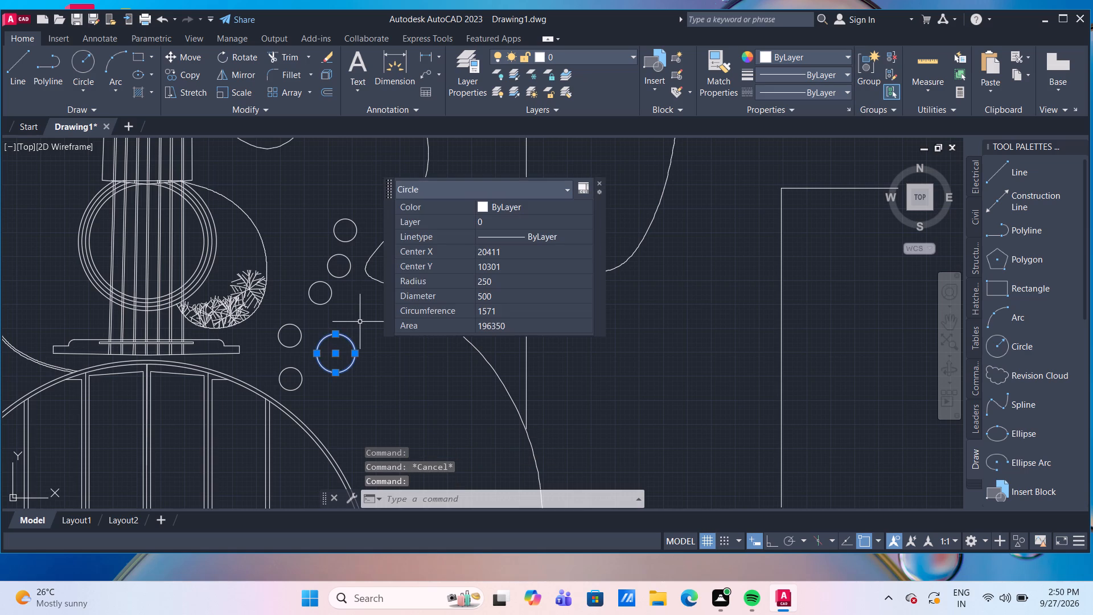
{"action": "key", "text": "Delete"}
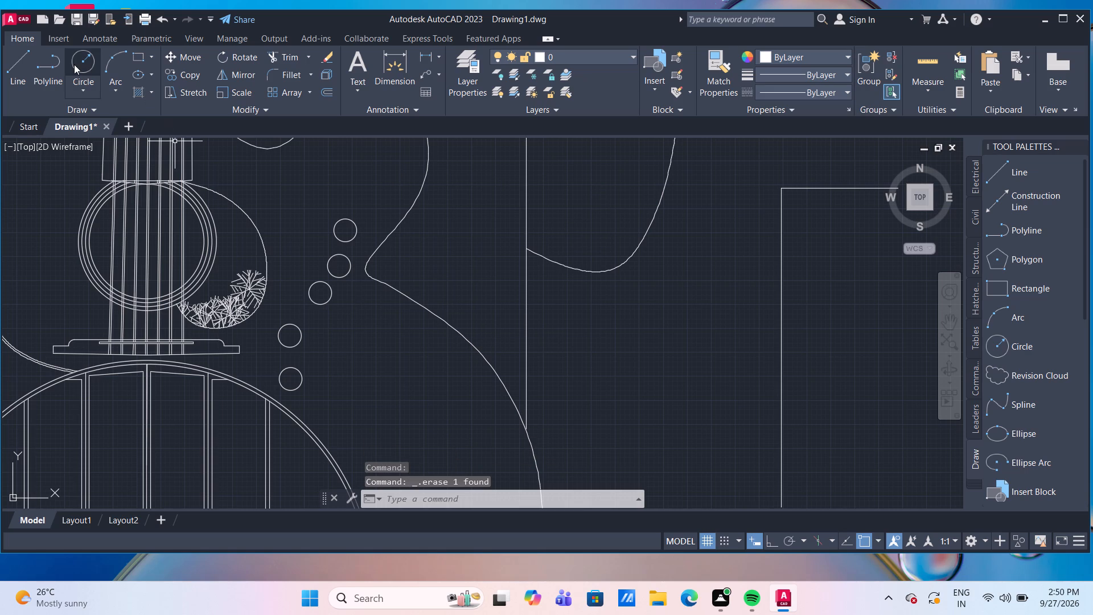
Draw a circle of radius 200 beside the two lowest small circles, toward the body outline.
{"action": "left_click", "coordinate": [85, 67]}
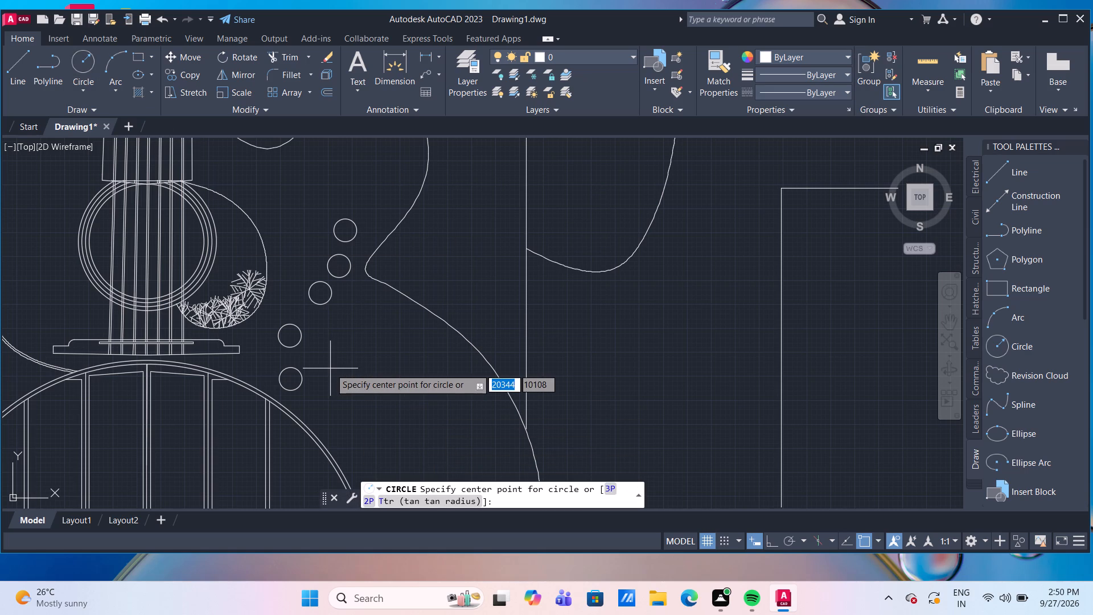
{"action": "left_click", "coordinate": [332, 366]}
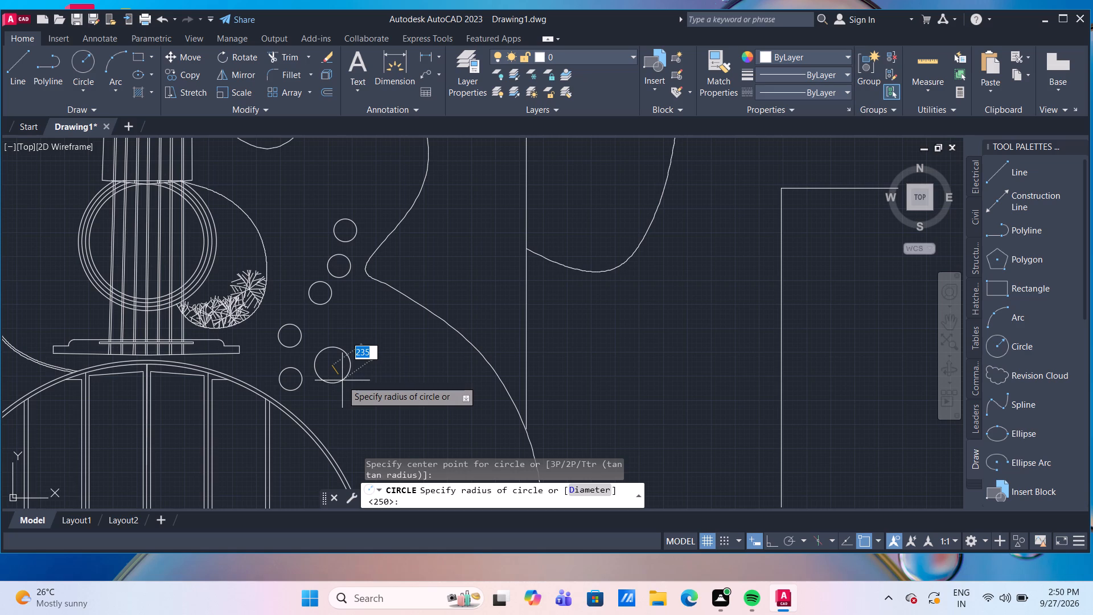
{"action": "key", "text": "2"}
{"action": "type", "text": "00"}
{"action": "key", "text": "Return"}
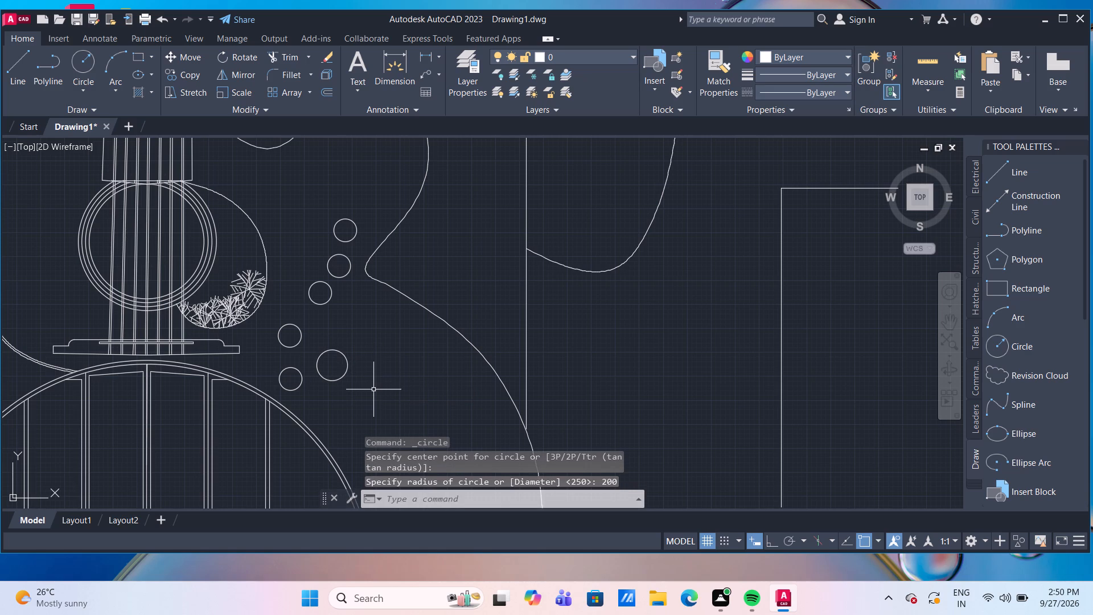
Set the radius of the large circle beside the two lowest small circles to 225.
{"action": "scroll", "coordinate": [373, 389], "scroll_direction": "down", "scroll_amount": 1}
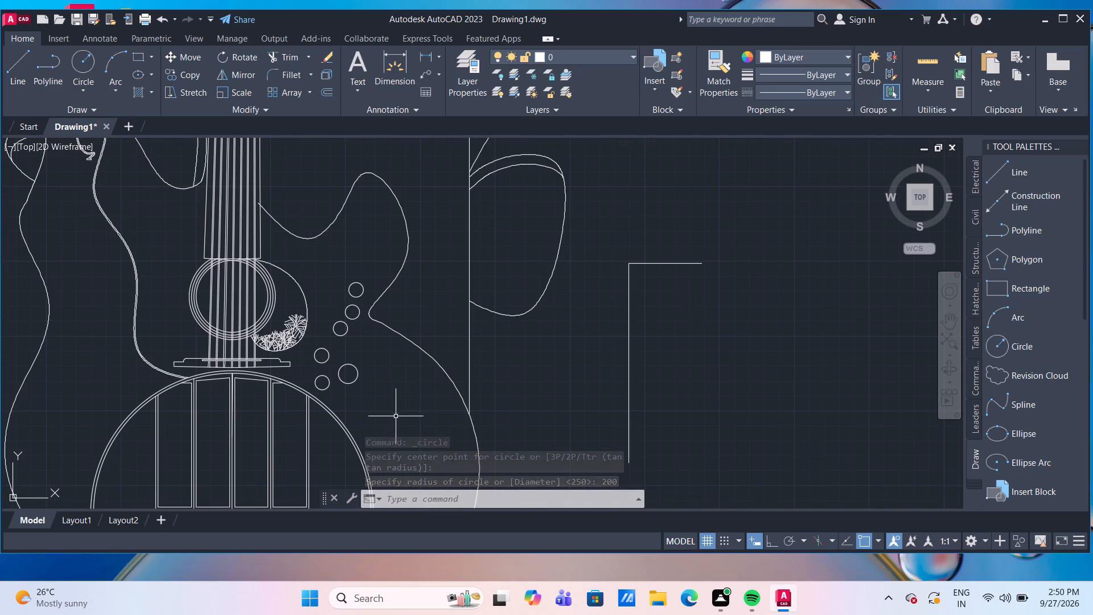
{"action": "scroll", "coordinate": [317, 362], "scroll_direction": "up", "scroll_amount": 1}
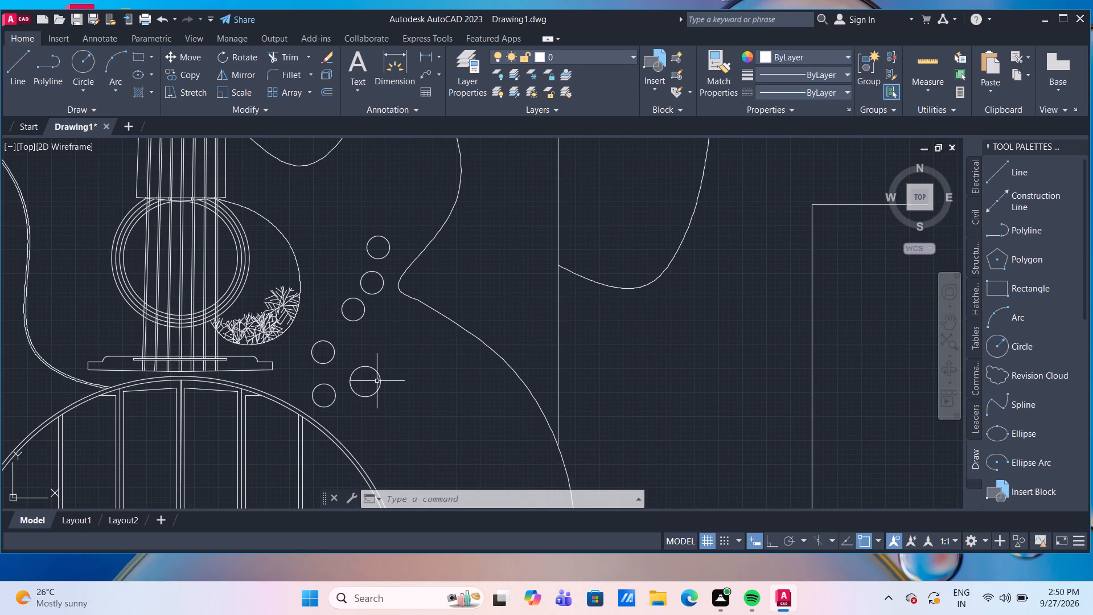
{"action": "left_click", "coordinate": [381, 383]}
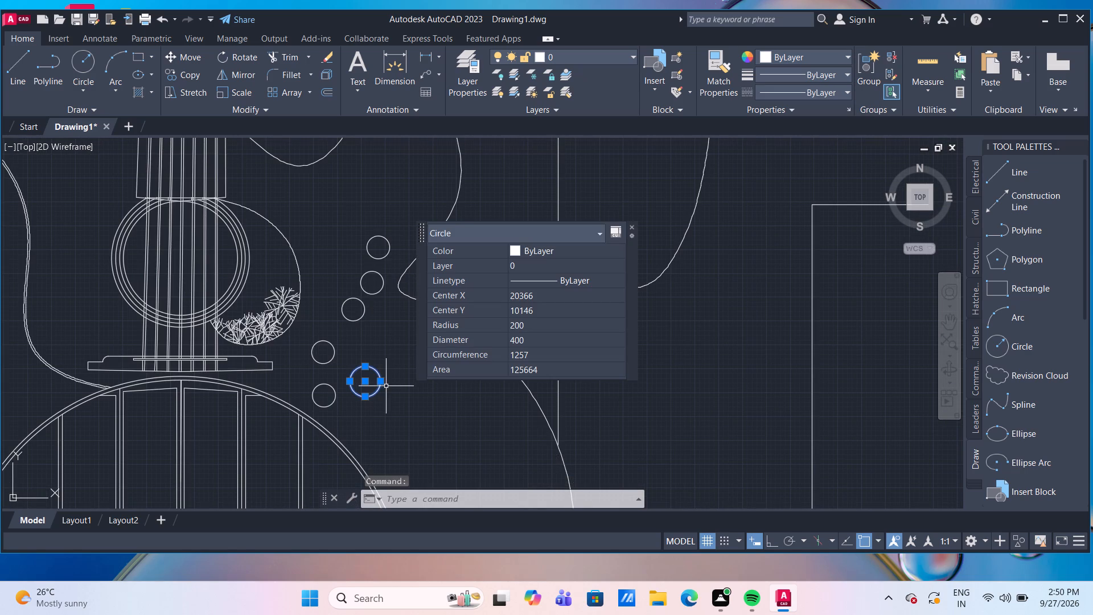
{"action": "left_click", "coordinate": [565, 323]}
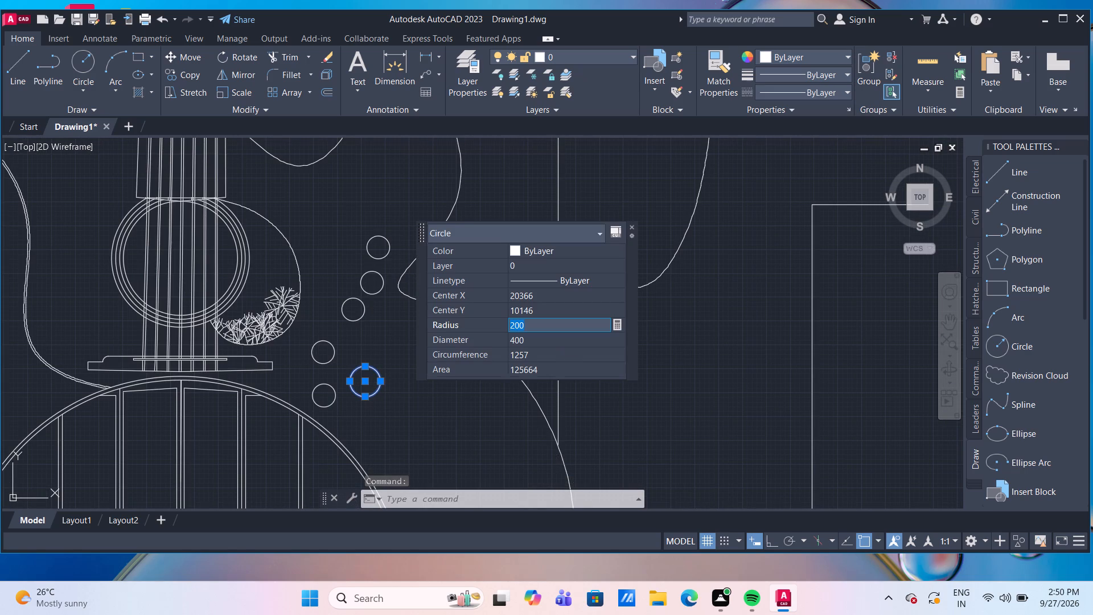
{"action": "type", "text": "225"}
{"action": "key", "text": "Return"}
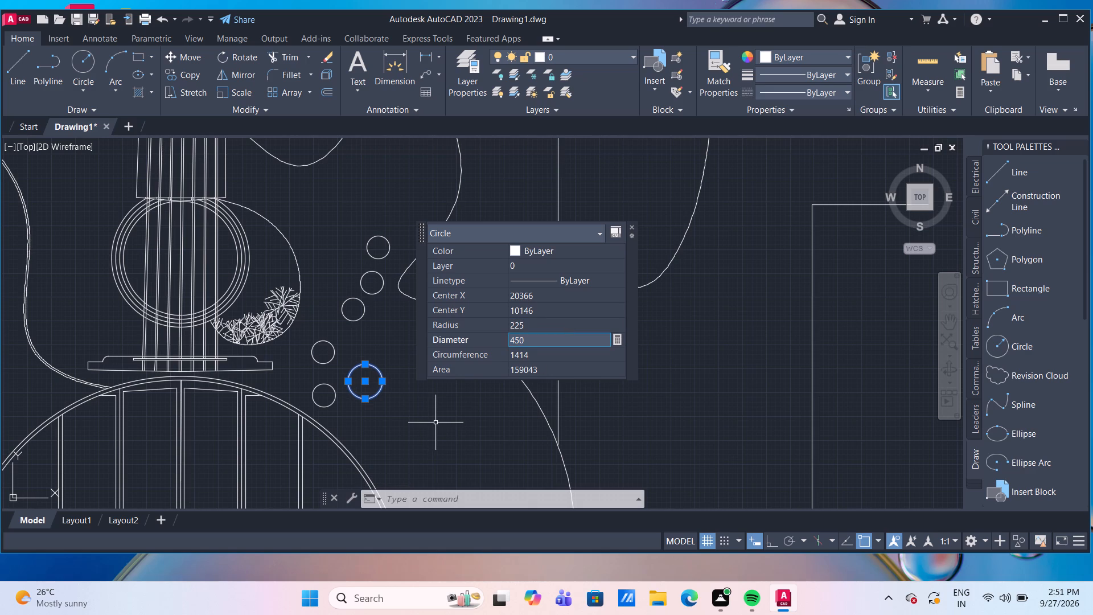
{"action": "key", "text": "Escape"}
Copy the radius-225 circle to four spots inside the body outline, about 746 at 47°, 735 at 300°, 1077 at 355° and 1535 at 319°.
{"action": "left_click", "coordinate": [381, 382]}
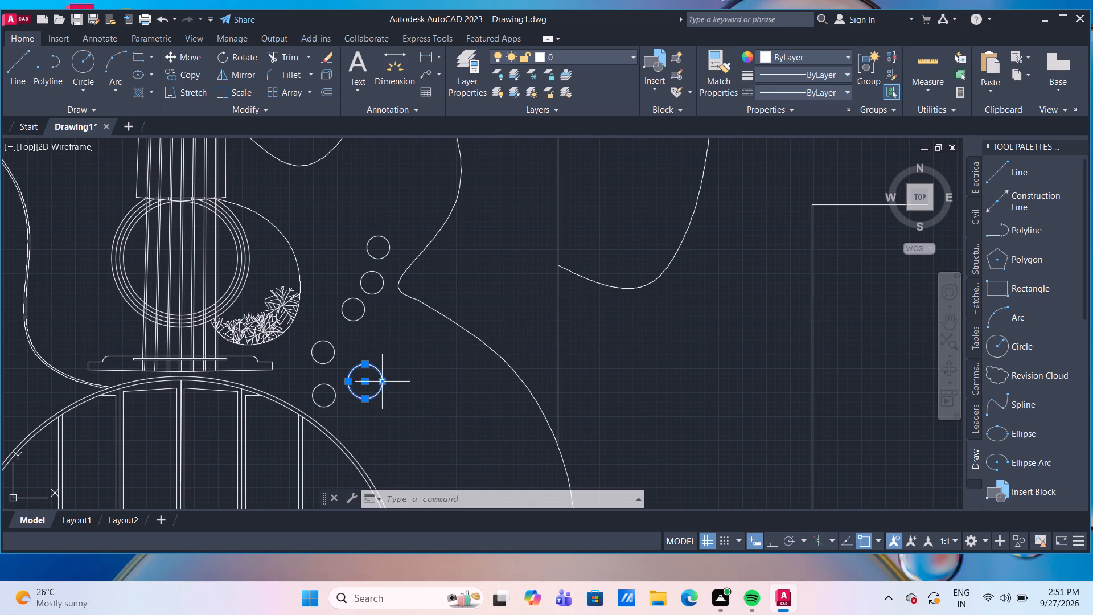
{"action": "type", "text": "co"}
{"action": "key", "text": "Return"}
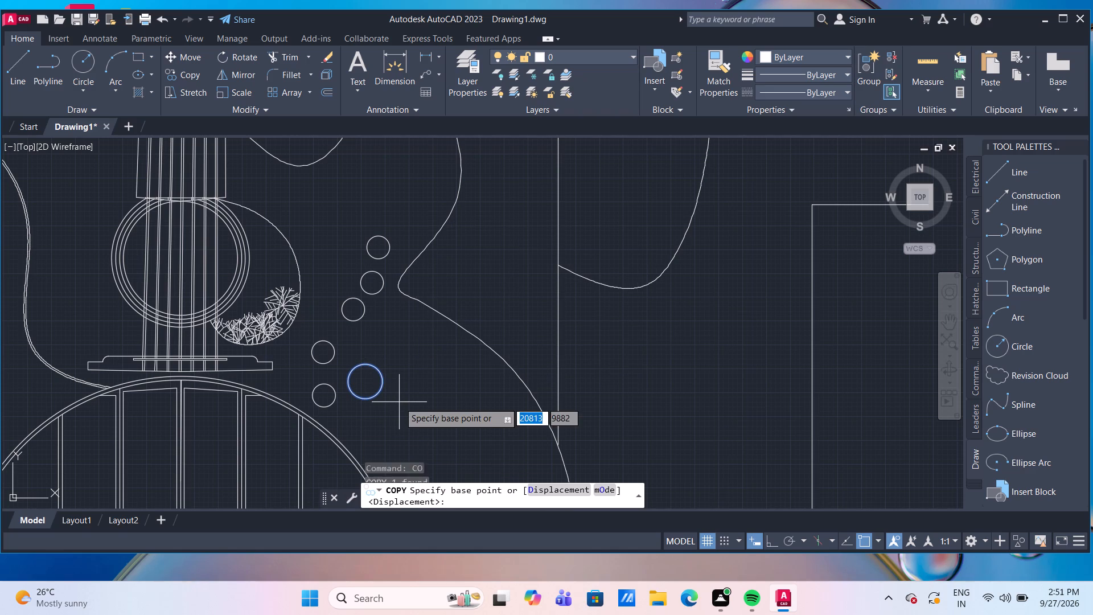
{"action": "left_click", "coordinate": [383, 383]}
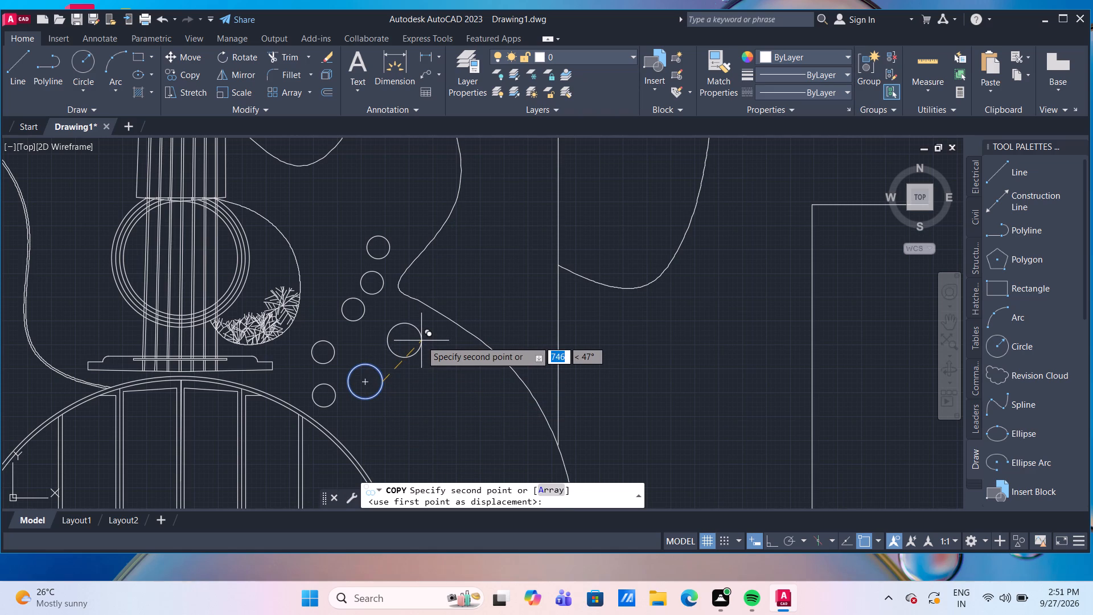
{"action": "left_click", "coordinate": [421, 341]}
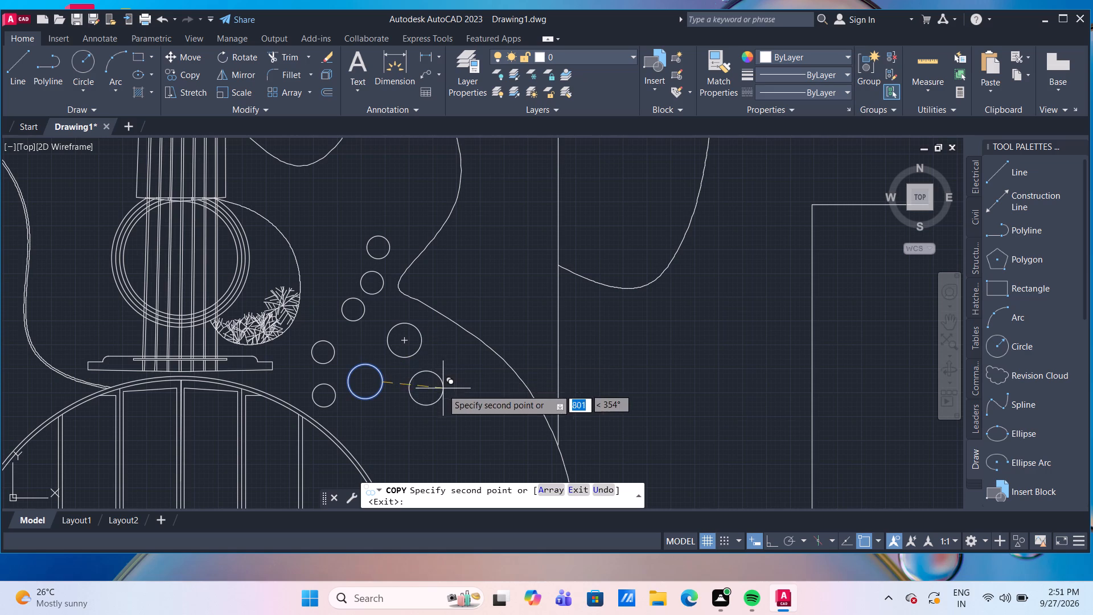
{"action": "middle_click_drag", "start_coordinate": [422, 421], "coordinate": [398, 310]}
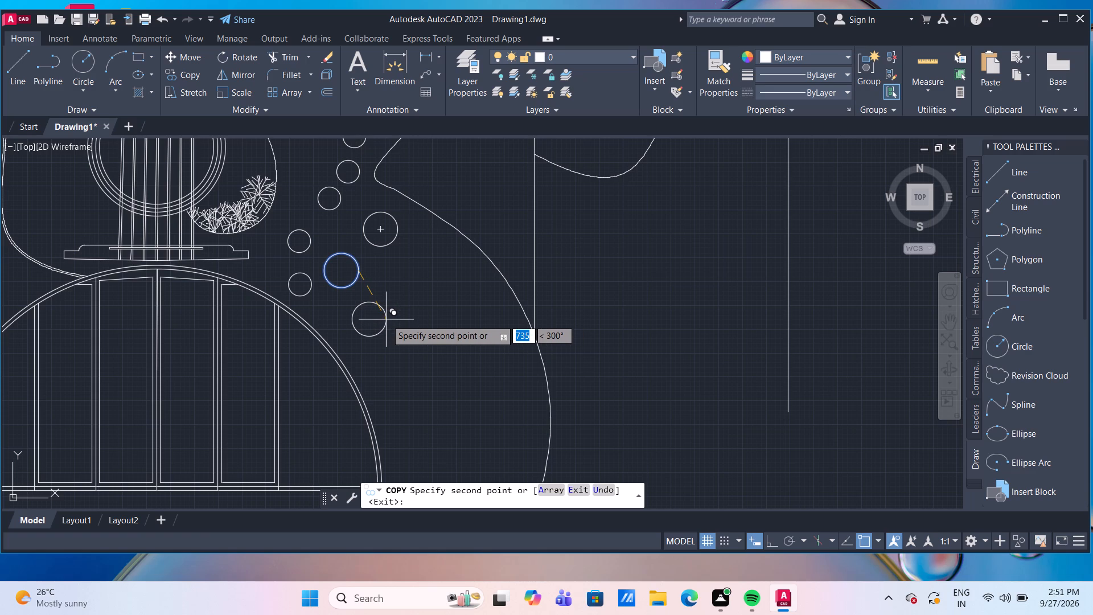
{"action": "left_click", "coordinate": [386, 319]}
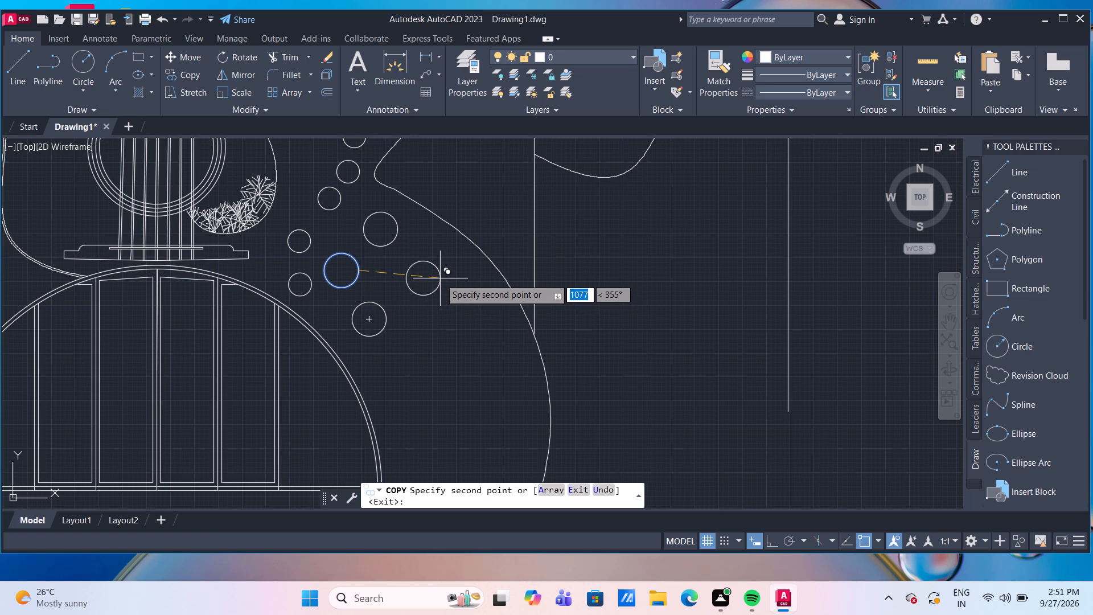
{"action": "left_click", "coordinate": [440, 278]}
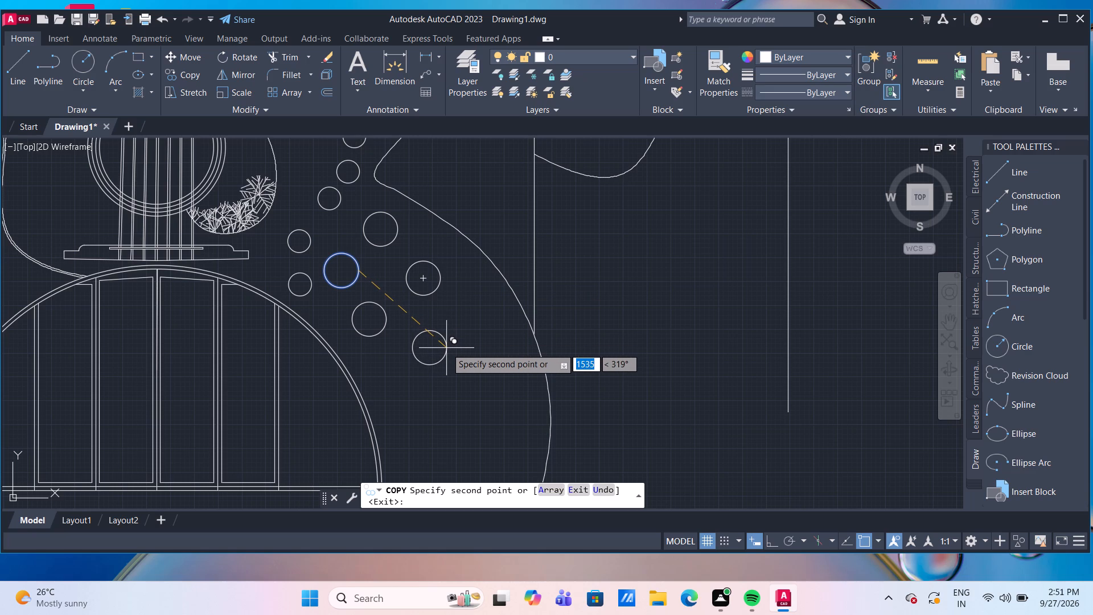
{"action": "left_click", "coordinate": [446, 348]}
{"action": "key", "text": "Escape"}
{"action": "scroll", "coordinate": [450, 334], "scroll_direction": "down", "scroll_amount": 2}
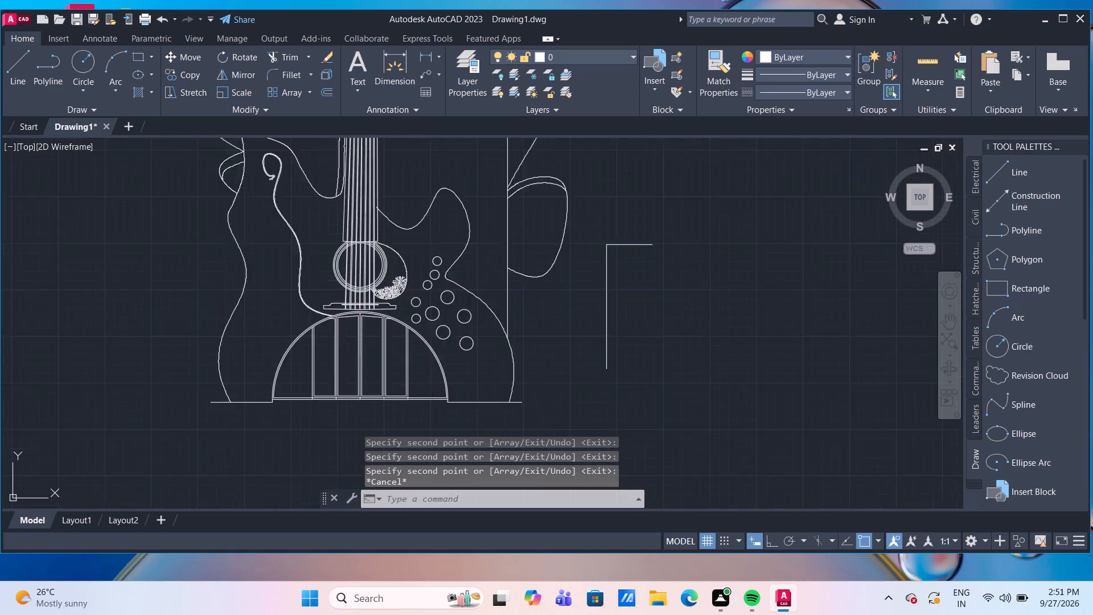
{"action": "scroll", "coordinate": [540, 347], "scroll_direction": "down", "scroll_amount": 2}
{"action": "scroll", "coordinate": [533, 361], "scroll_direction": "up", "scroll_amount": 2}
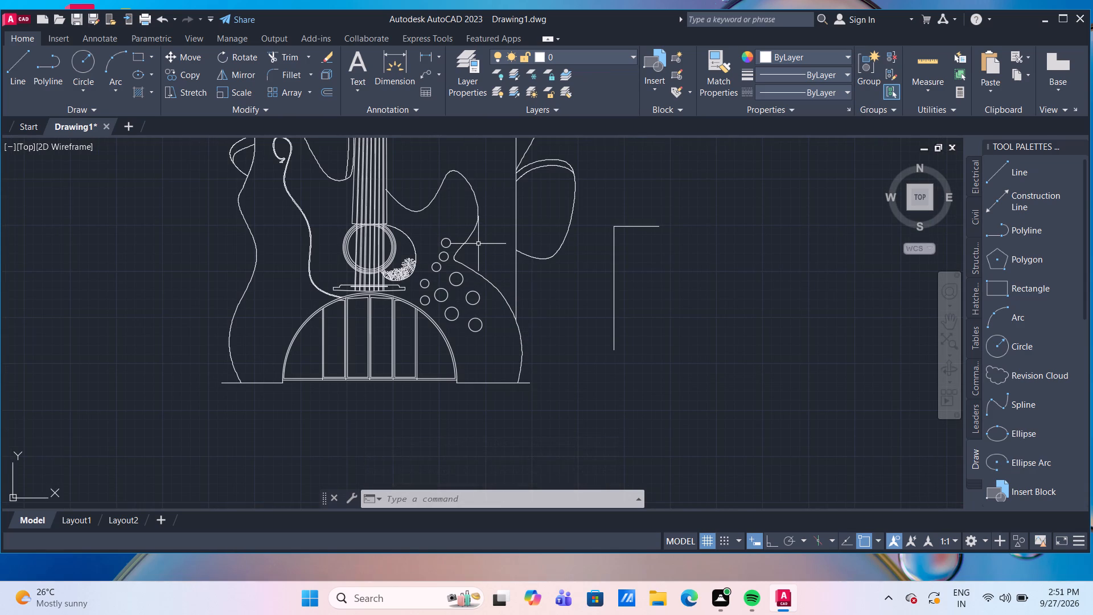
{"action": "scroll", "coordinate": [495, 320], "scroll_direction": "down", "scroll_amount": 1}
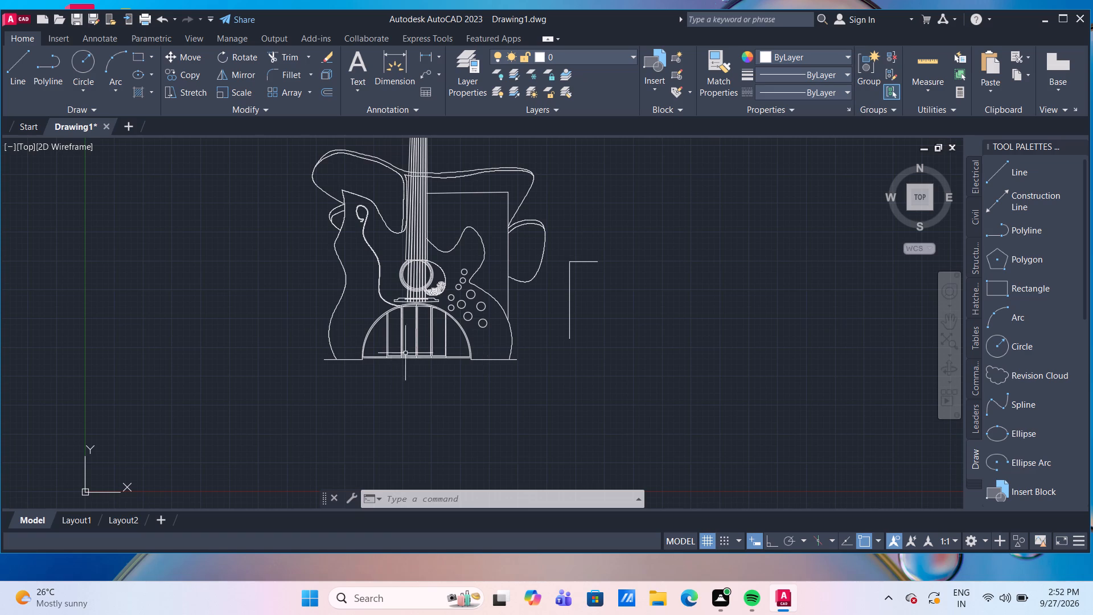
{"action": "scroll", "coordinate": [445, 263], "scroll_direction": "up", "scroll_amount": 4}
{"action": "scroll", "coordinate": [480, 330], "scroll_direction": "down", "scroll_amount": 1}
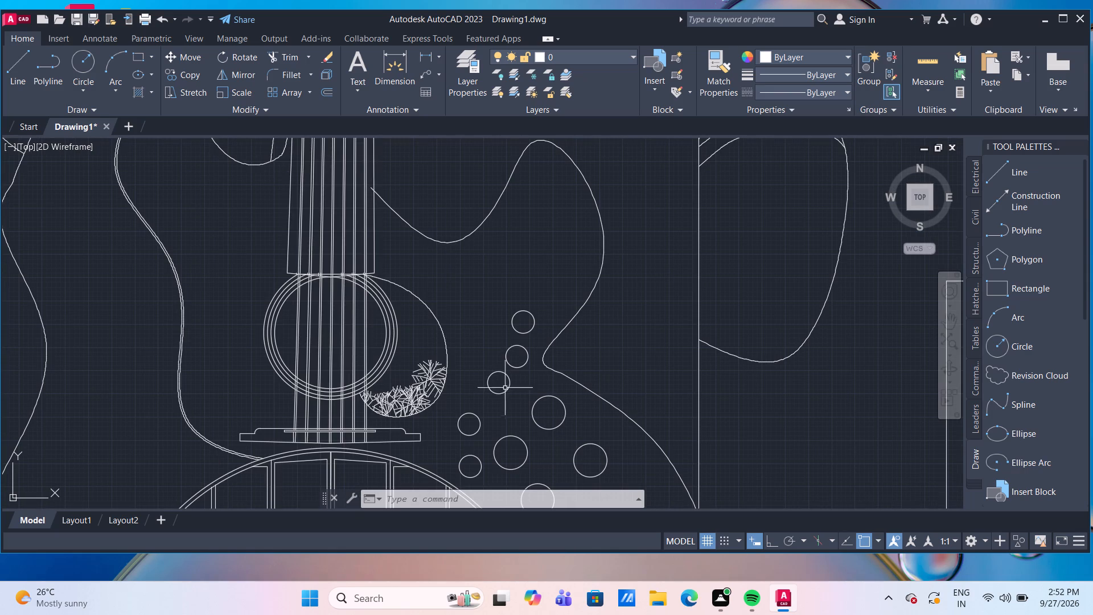
Set the radius of the three upper small circles beside the pickguard to 100.
{"action": "left_click_drag", "start_coordinate": [531, 391], "coordinate": [519, 371]}
{"action": "left_click", "coordinate": [491, 296]}
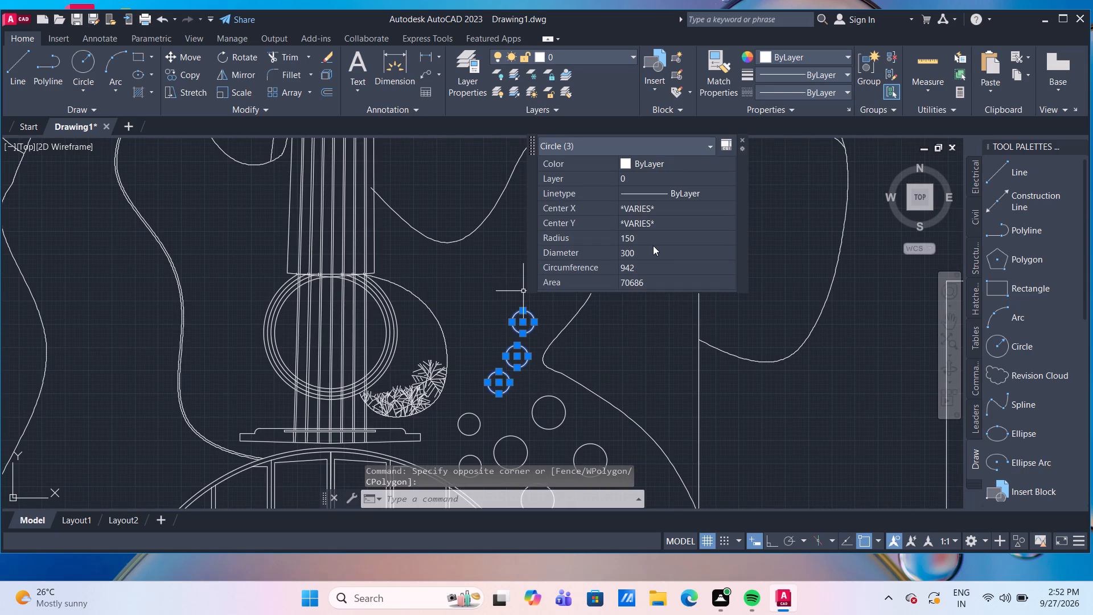
{"action": "left_click", "coordinate": [653, 241]}
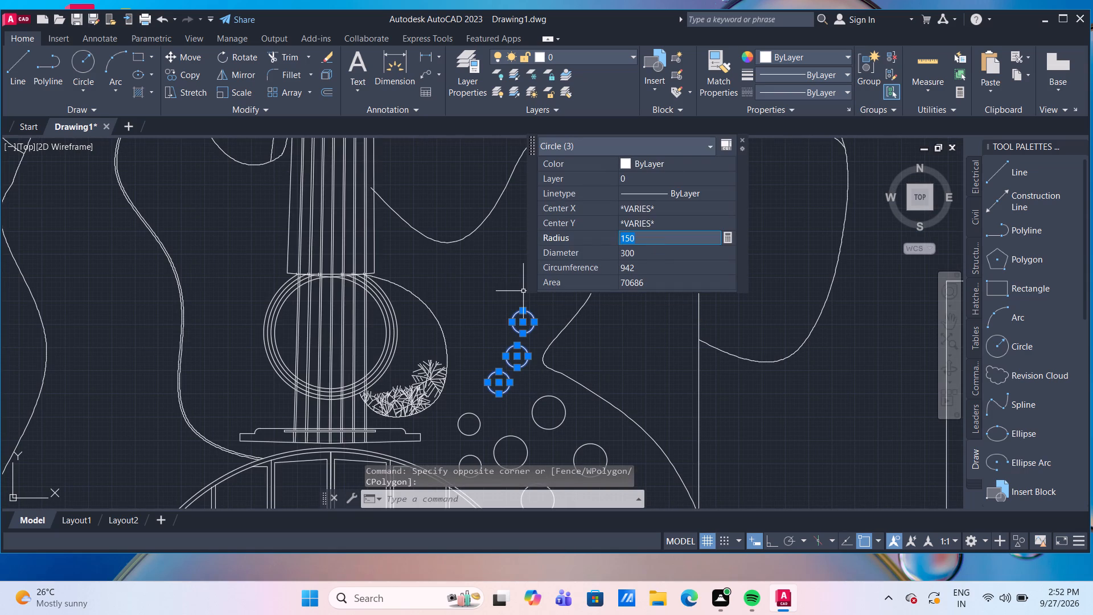
{"action": "type", "text": "100"}
{"action": "key", "text": "Return"}
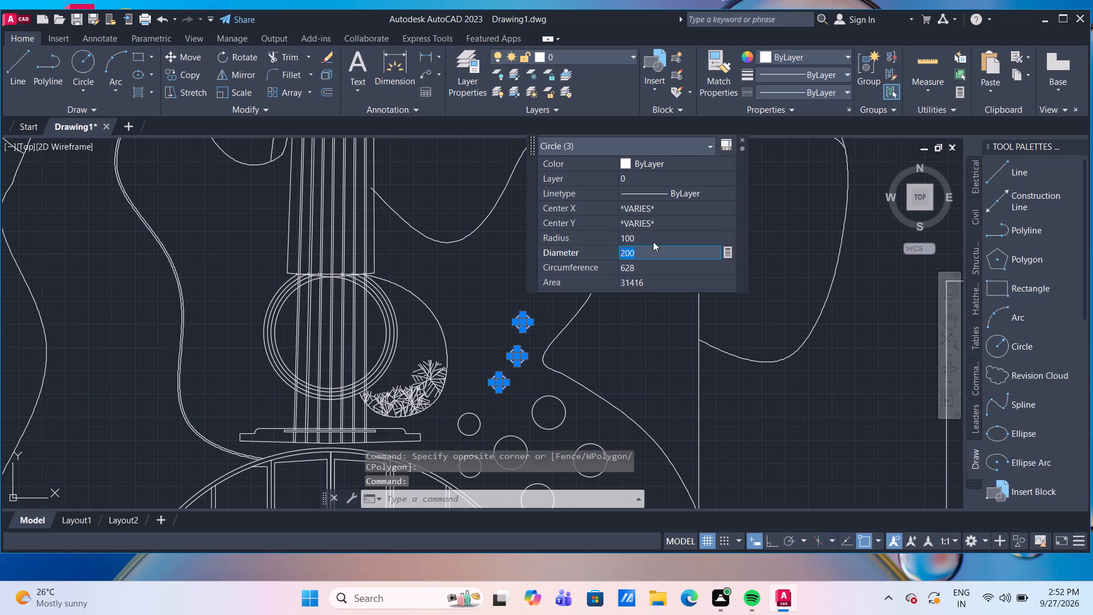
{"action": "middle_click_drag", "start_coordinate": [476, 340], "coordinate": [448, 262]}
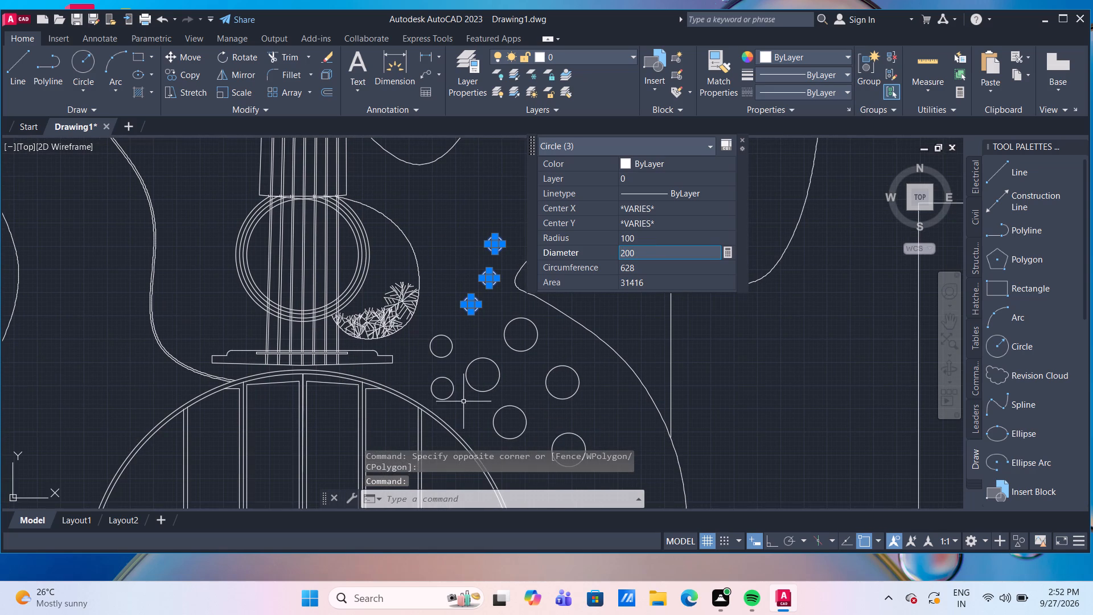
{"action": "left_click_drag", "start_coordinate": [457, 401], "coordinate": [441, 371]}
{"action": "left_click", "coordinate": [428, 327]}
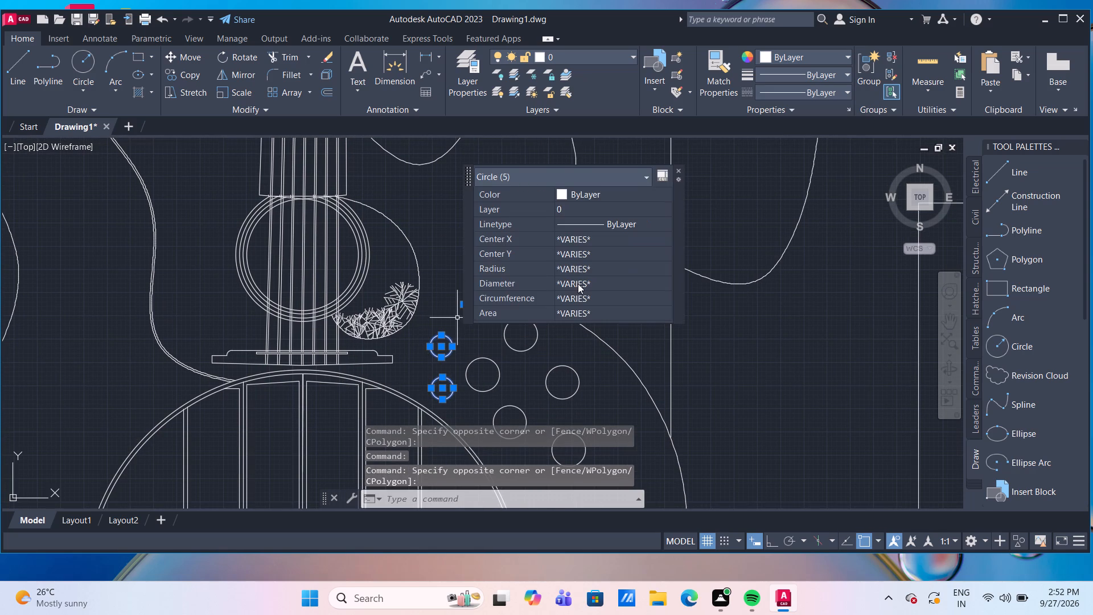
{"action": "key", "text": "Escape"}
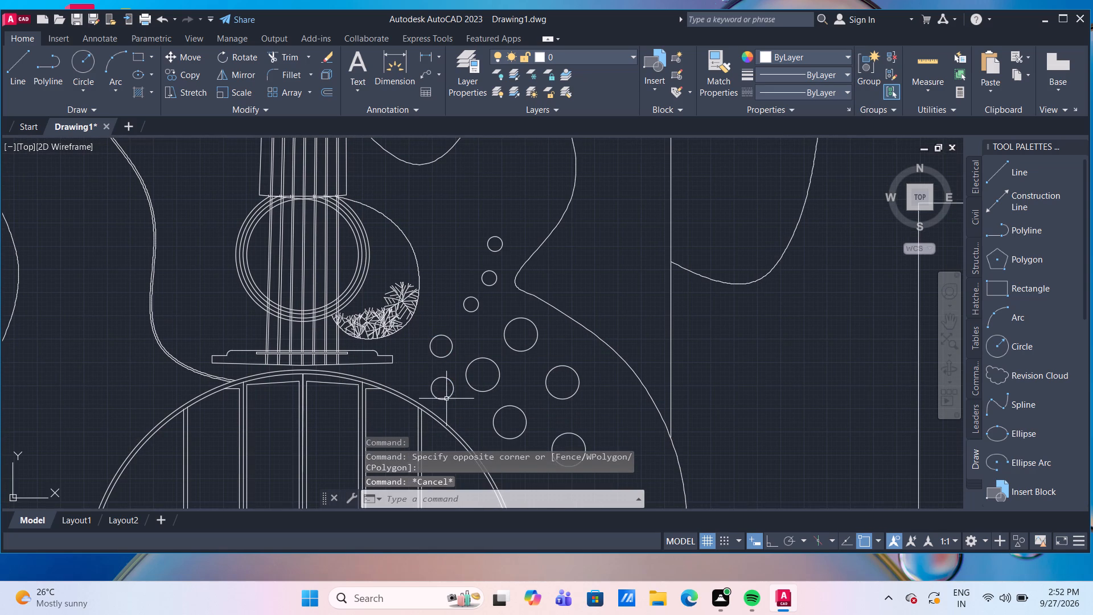
Set the radius of the two lowest small circles beside the bridge to 100.
{"action": "left_click_drag", "start_coordinate": [453, 398], "coordinate": [450, 390]}
{"action": "left_click", "coordinate": [446, 344]}
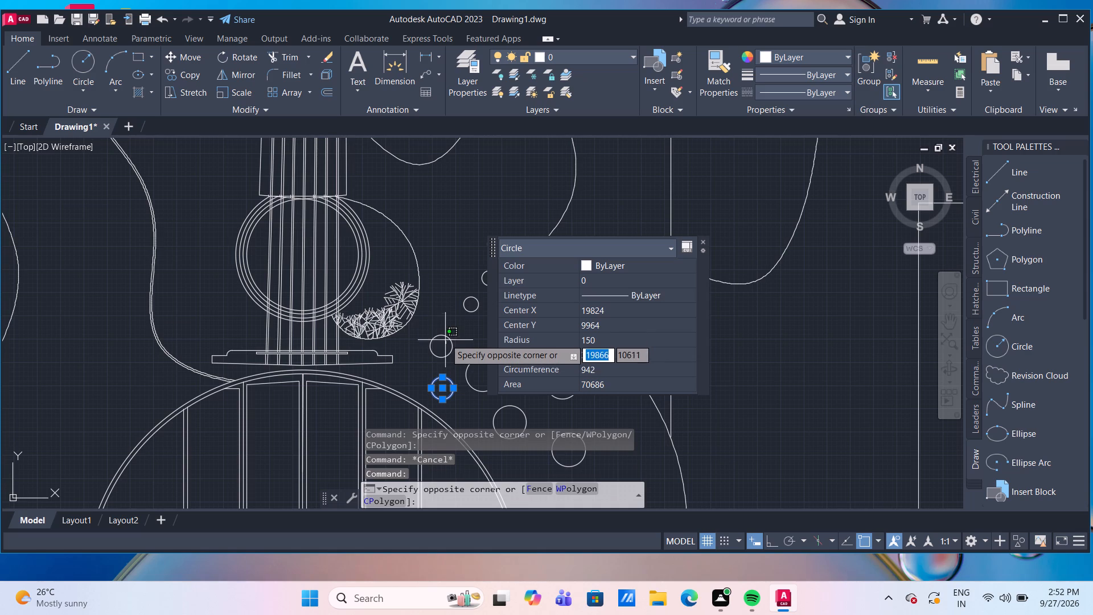
{"action": "left_click", "coordinate": [441, 326]}
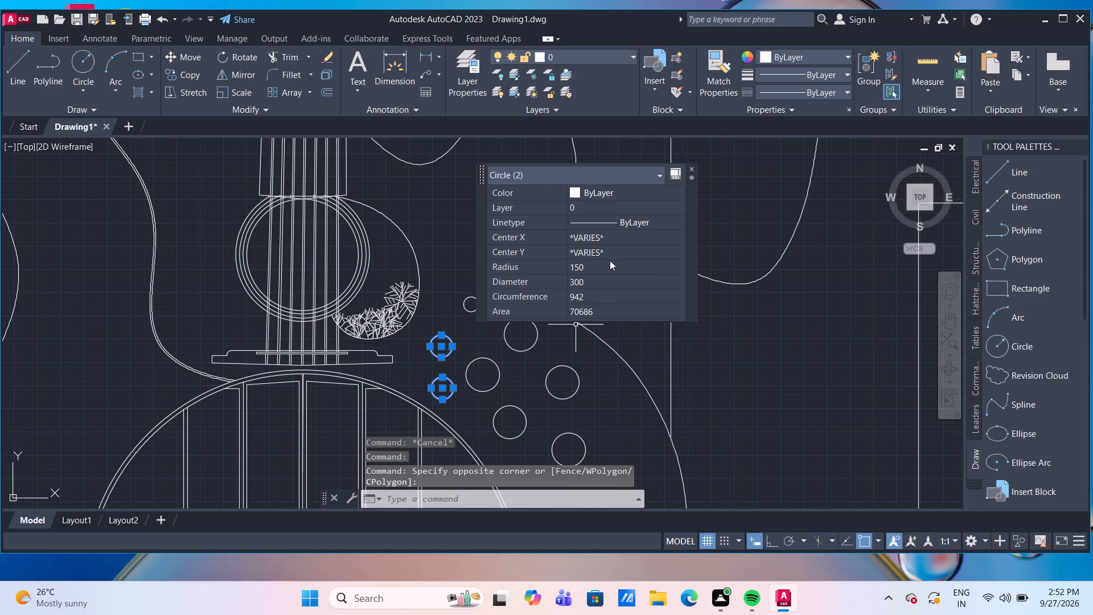
{"action": "left_click", "coordinate": [610, 260]}
{"action": "type", "text": "100"}
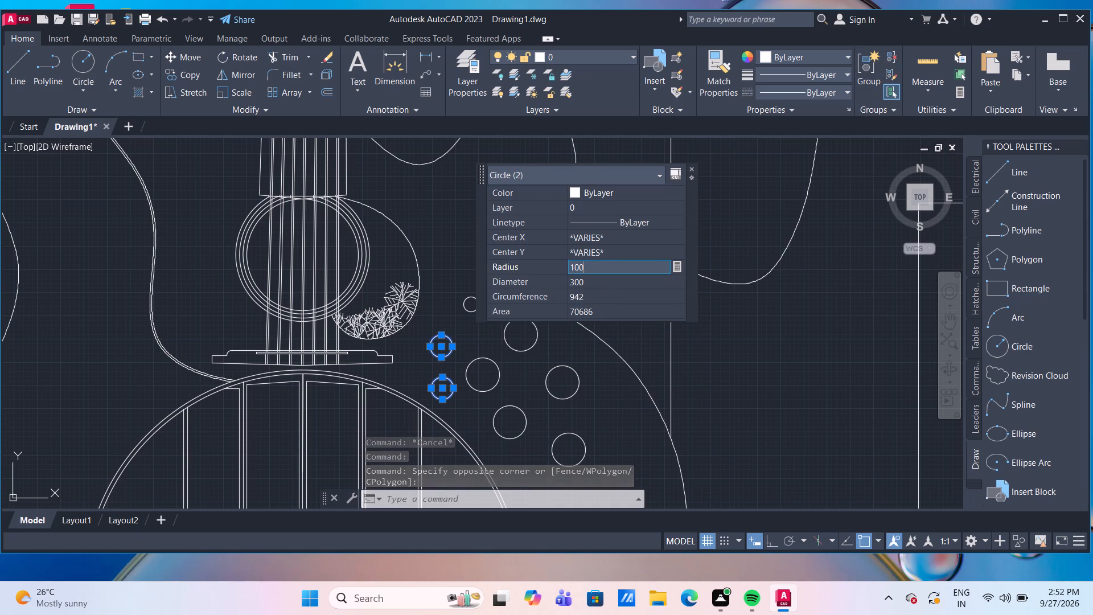
{"action": "key", "text": "Return"}
{"action": "key", "text": "Escape"}
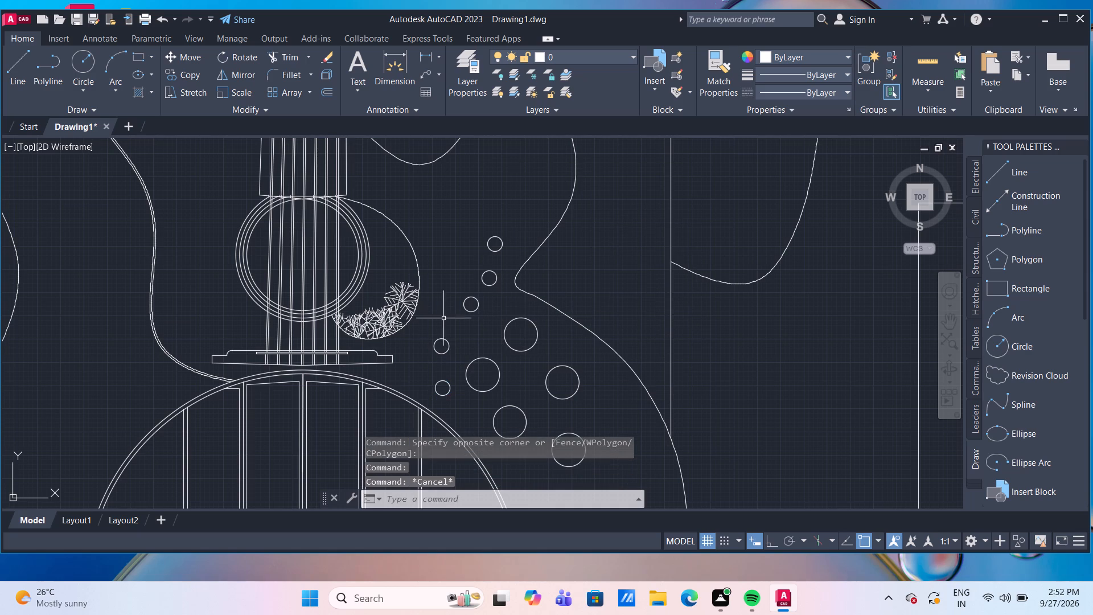
Move the three upper small circles toward the pickguard by about 294 at 177°.
{"action": "left_click", "coordinate": [489, 313]}
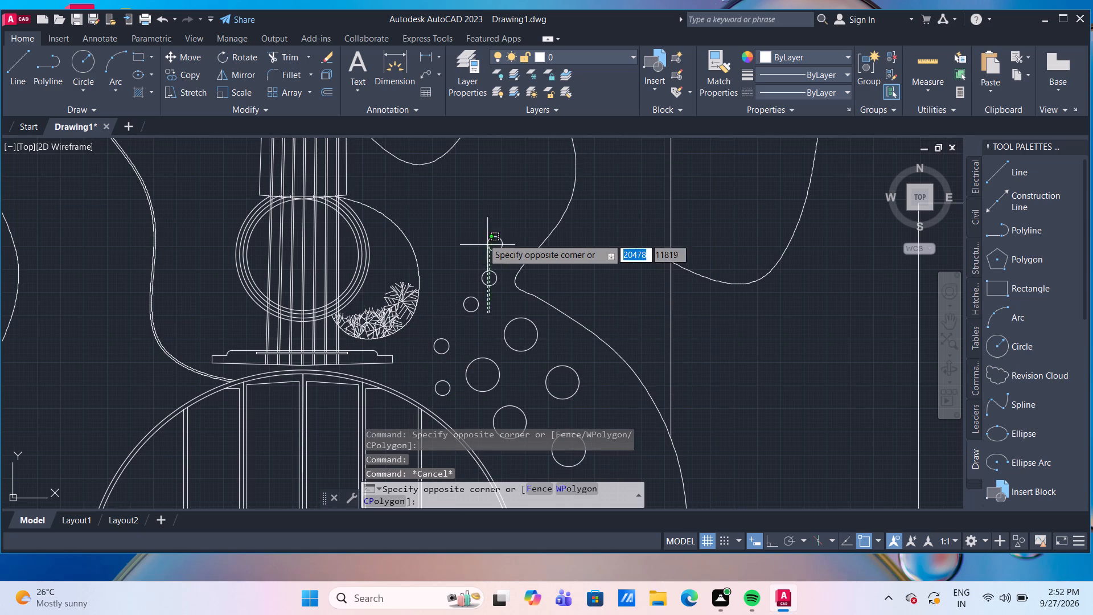
{"action": "left_click", "coordinate": [467, 221]}
{"action": "key", "text": "m"}
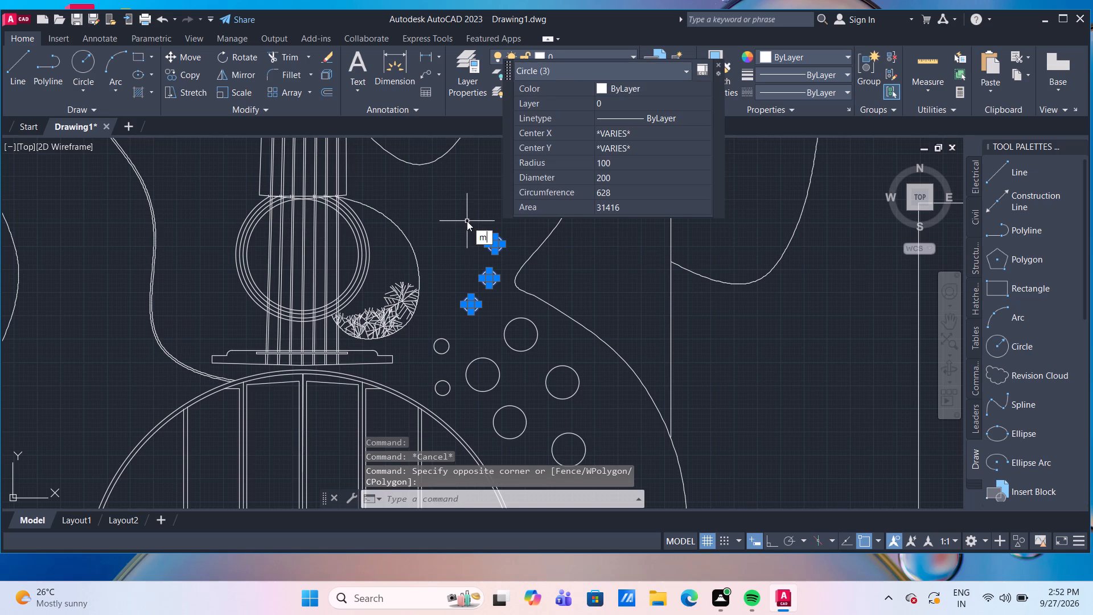
{"action": "key", "text": "Return"}
{"action": "left_click", "coordinate": [494, 247]}
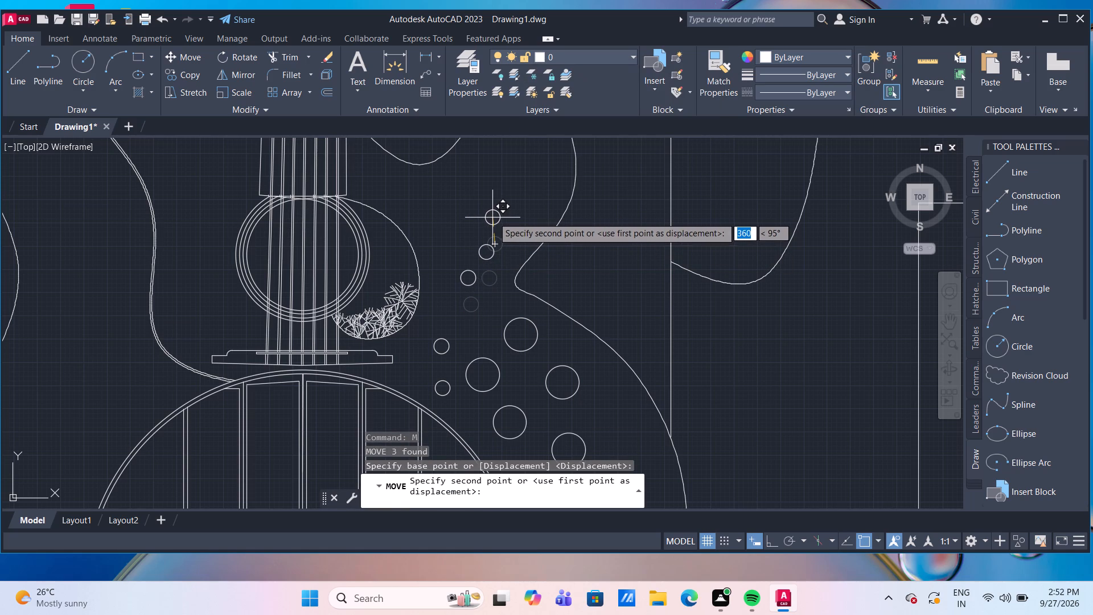
{"action": "left_click", "coordinate": [473, 243]}
Offset the curved cutaway and horn outline of the guitar body inward by 250.
{"action": "scroll", "coordinate": [473, 243], "scroll_direction": "down", "scroll_amount": 3}
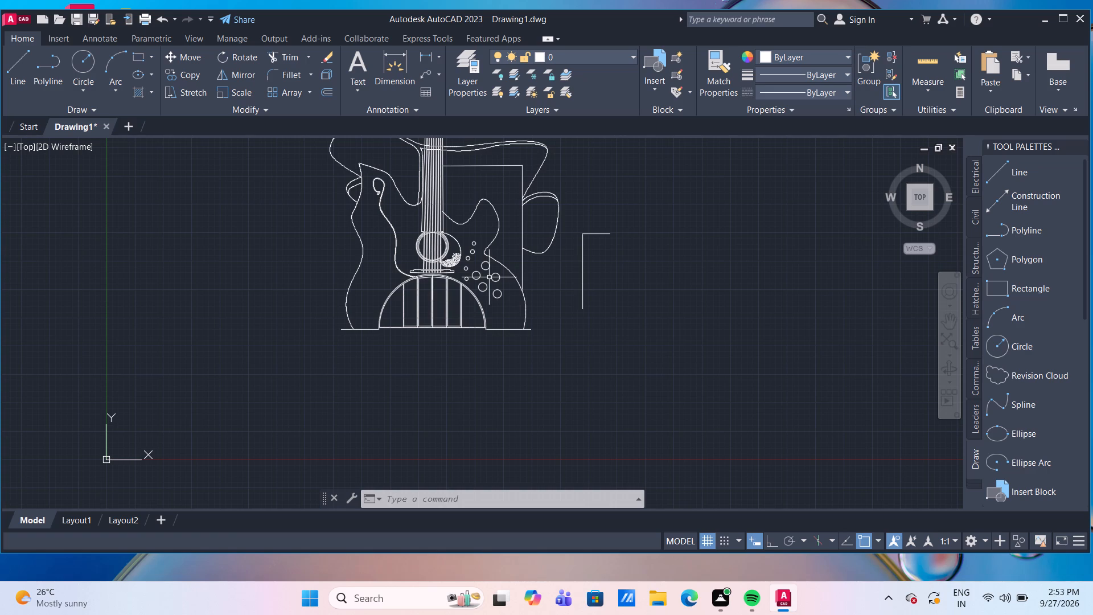
{"action": "scroll", "coordinate": [489, 277], "scroll_direction": "up", "scroll_amount": 2}
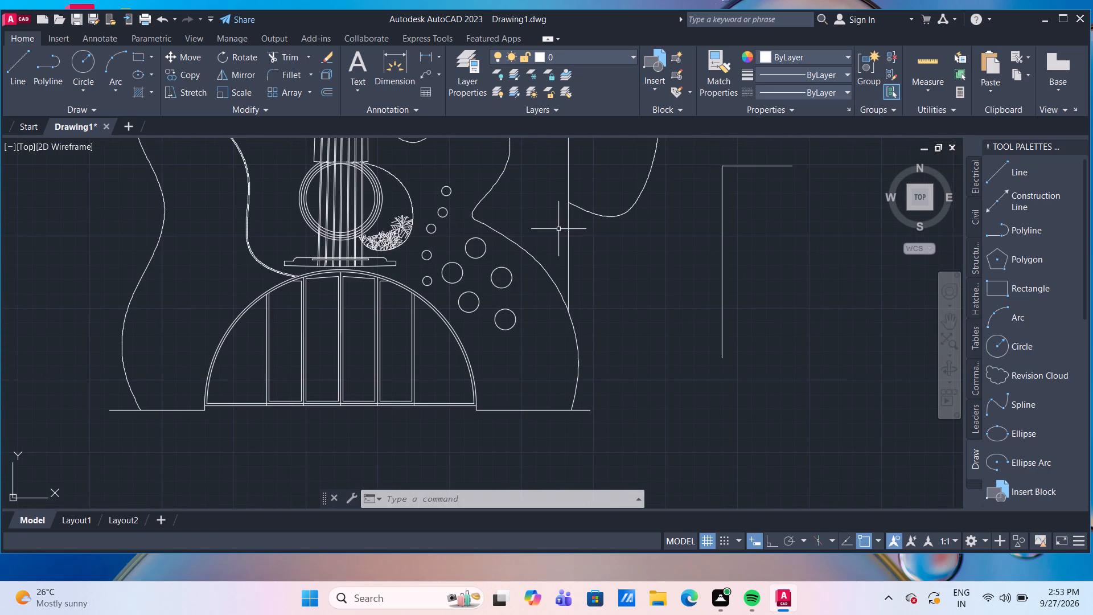
{"action": "scroll", "coordinate": [535, 228], "scroll_direction": "down", "scroll_amount": 1}
{"action": "middle_click_drag", "start_coordinate": [535, 228], "coordinate": [498, 304]}
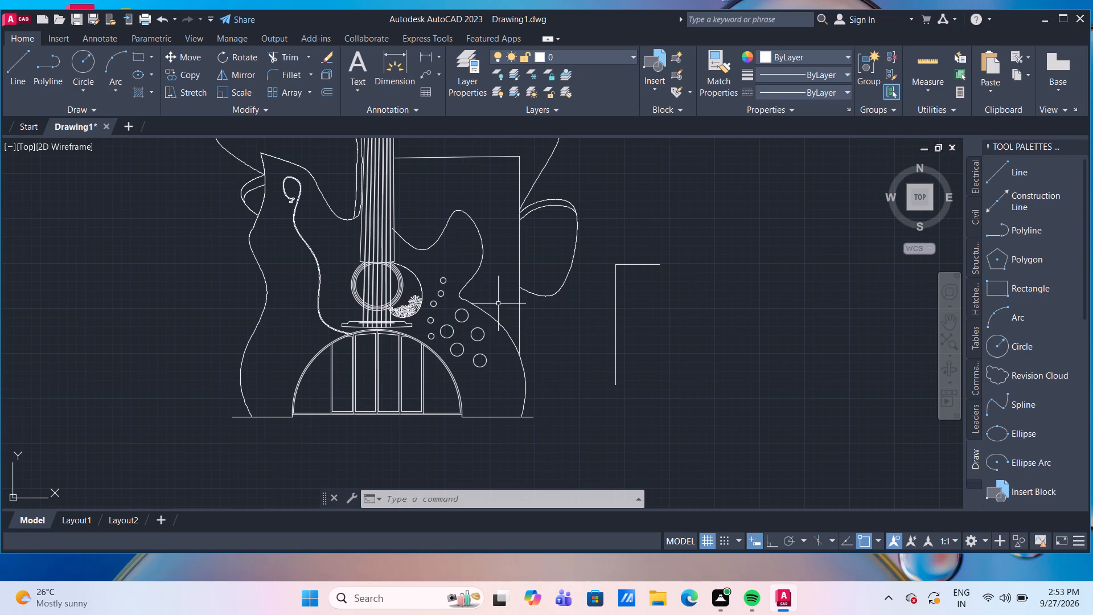
{"action": "key", "text": "o"}
{"action": "key", "text": "Return"}
{"action": "key", "text": "Return"}
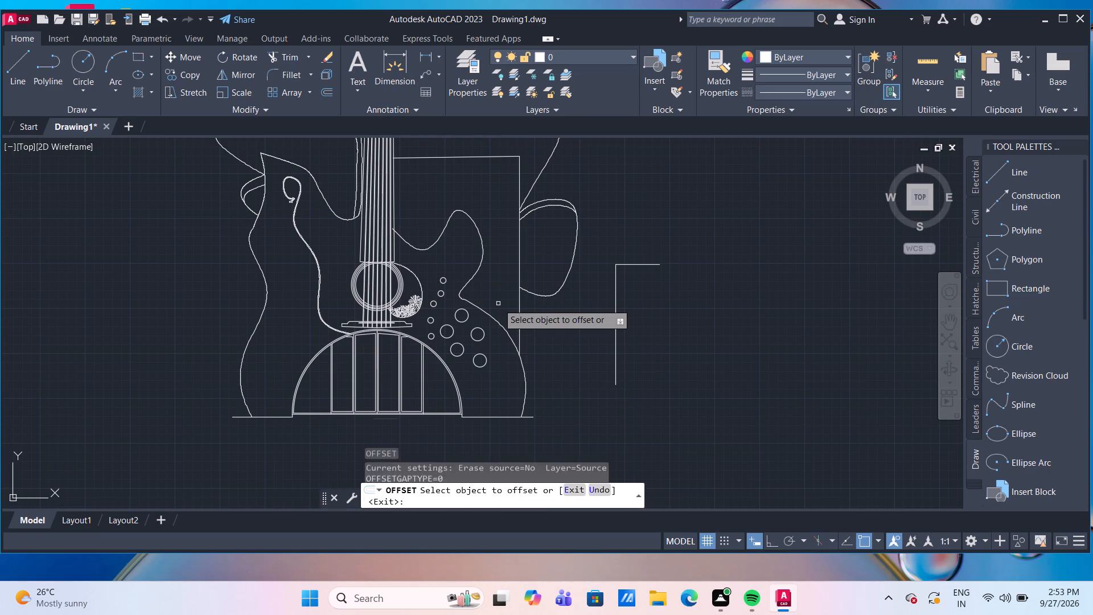
{"action": "left_click", "coordinate": [480, 268]}
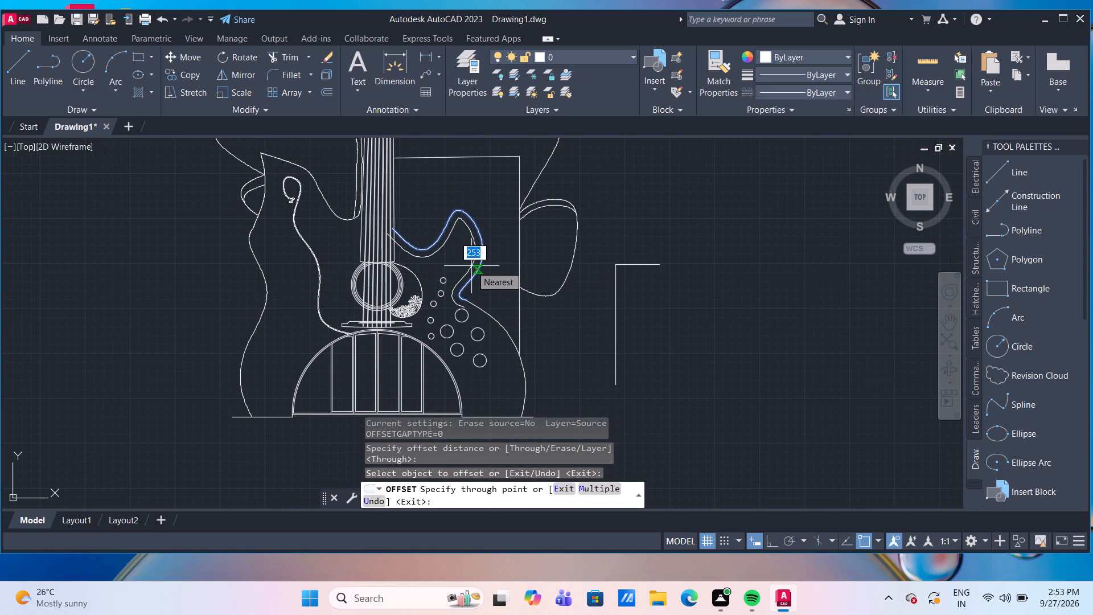
{"action": "type", "text": "250"}
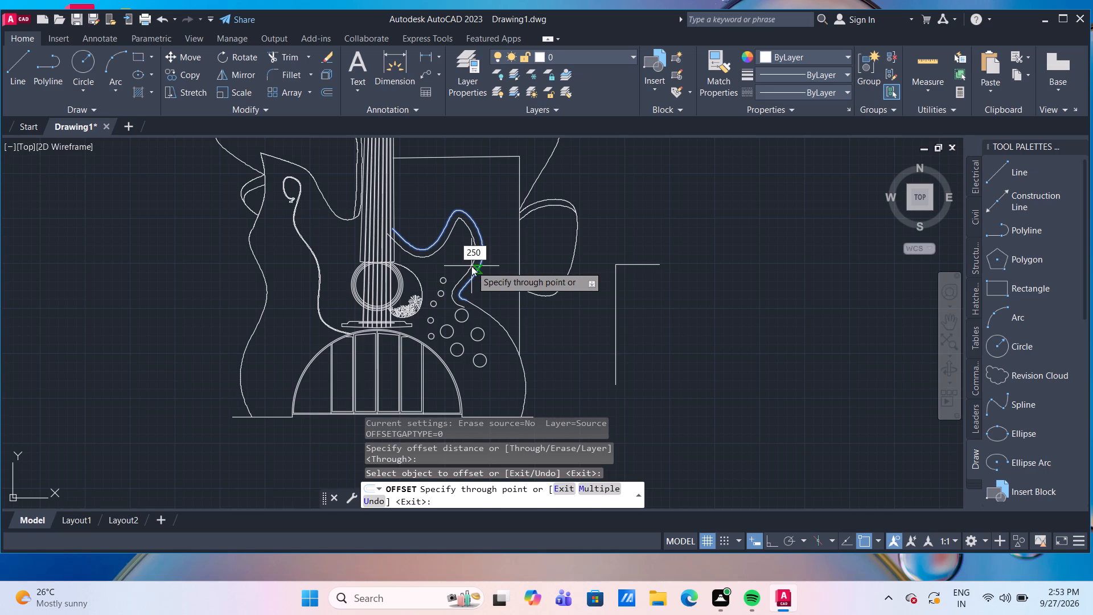
{"action": "key", "text": "Return"}
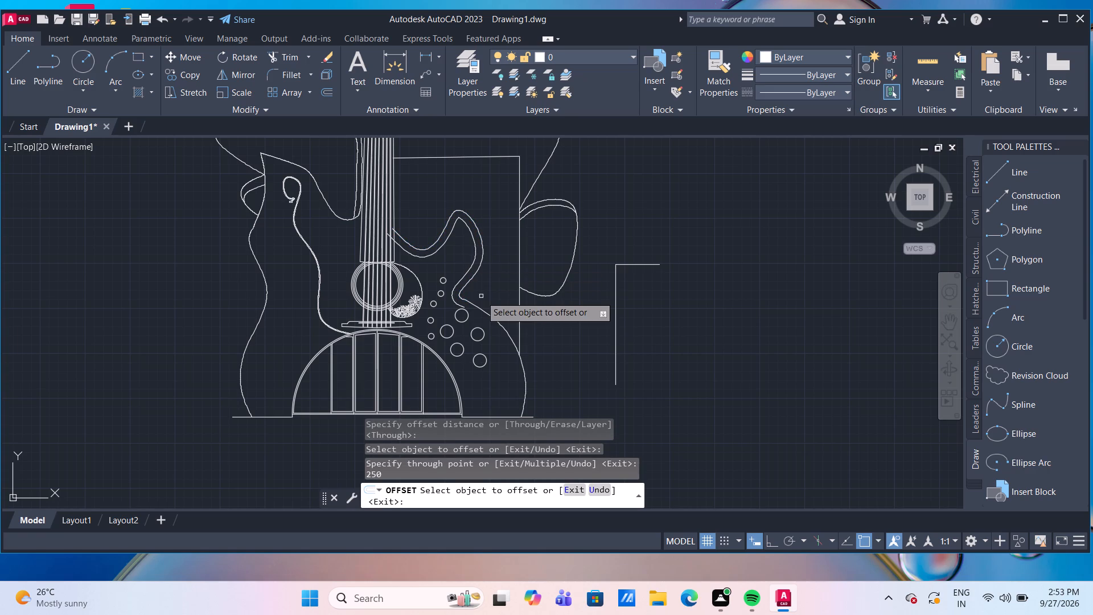
{"action": "scroll", "coordinate": [459, 313], "scroll_direction": "up", "scroll_amount": 2}
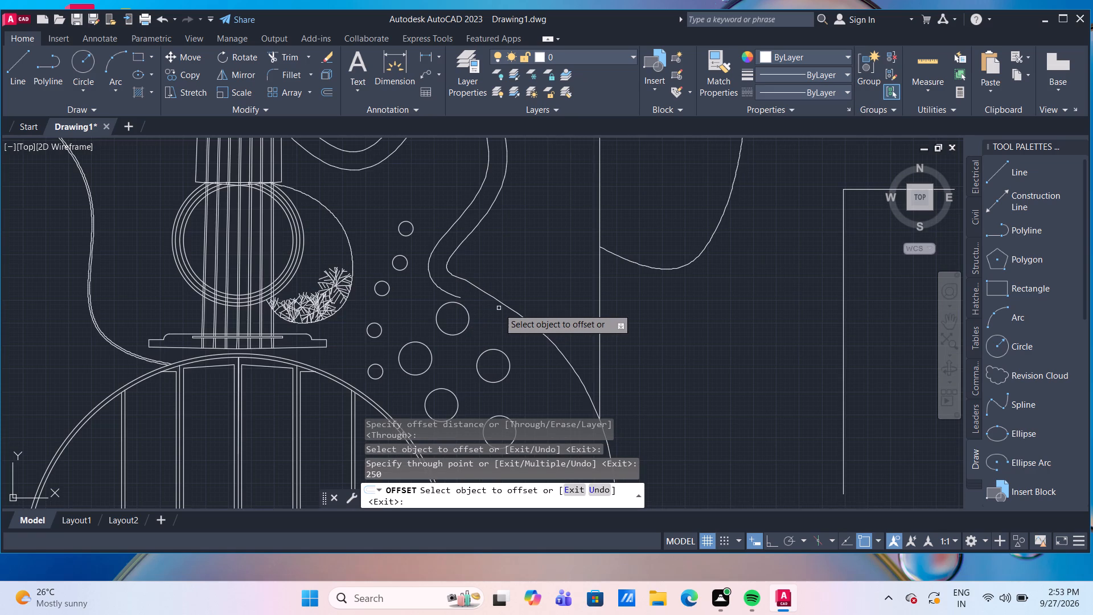
{"action": "scroll", "coordinate": [525, 293], "scroll_direction": "down", "scroll_amount": 2}
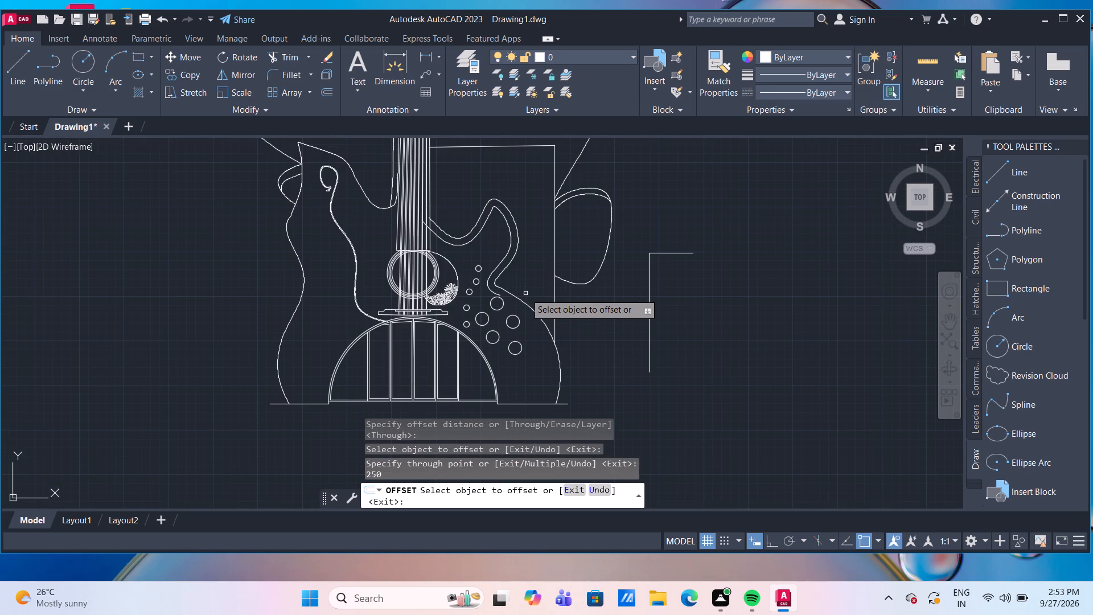
{"action": "type", "text": "ex"}
{"action": "key", "text": "Return"}
Extend the lower end of the offset cutaway curve to the lower body outline.
{"action": "scroll", "coordinate": [494, 296], "scroll_direction": "up", "scroll_amount": 1}
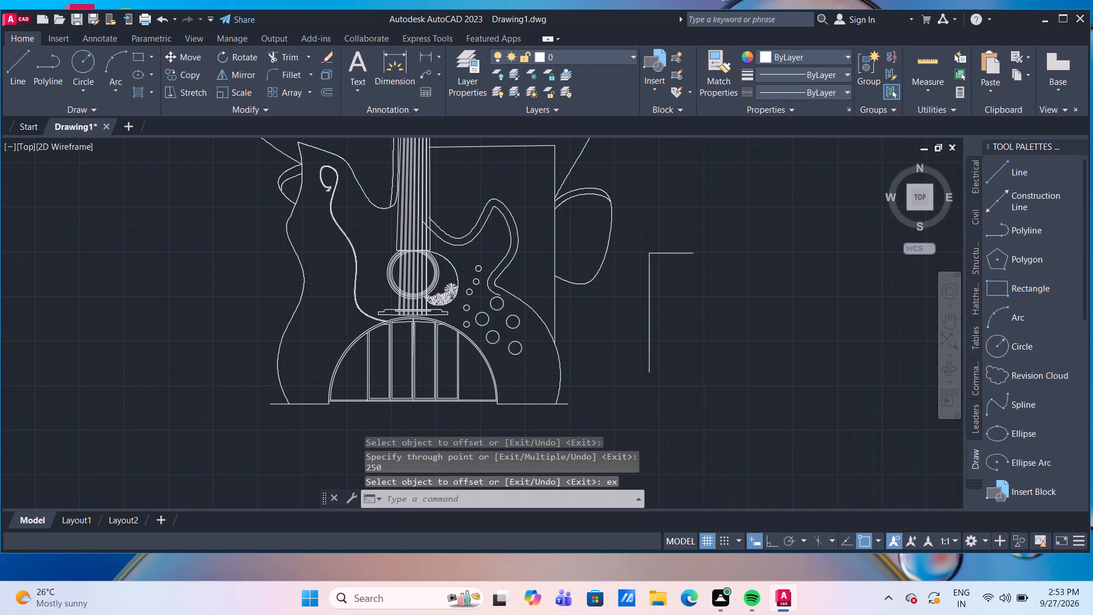
{"action": "scroll", "coordinate": [494, 296], "scroll_direction": "up", "scroll_amount": 1}
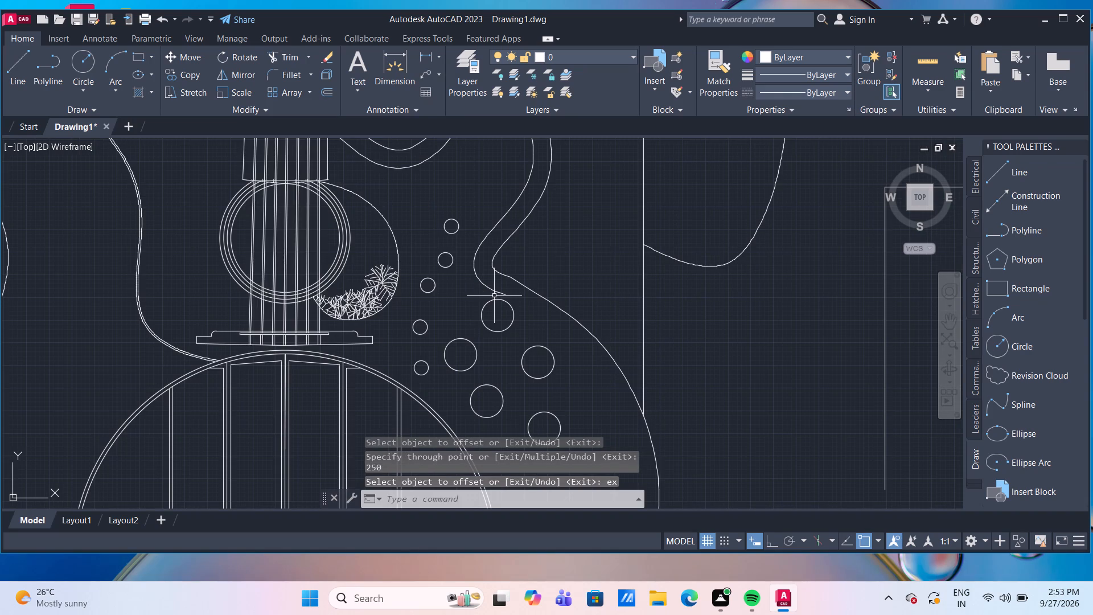
{"action": "type", "text": "tr"}
{"action": "key", "text": "Return"}
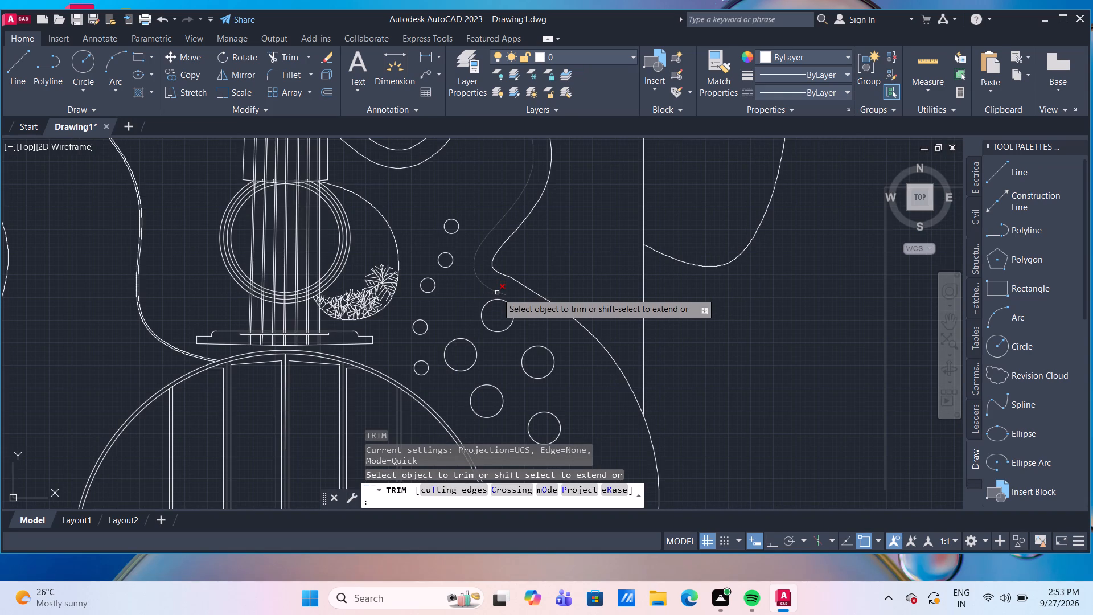
{"action": "left_click", "coordinate": [503, 293], "text": "shift"}
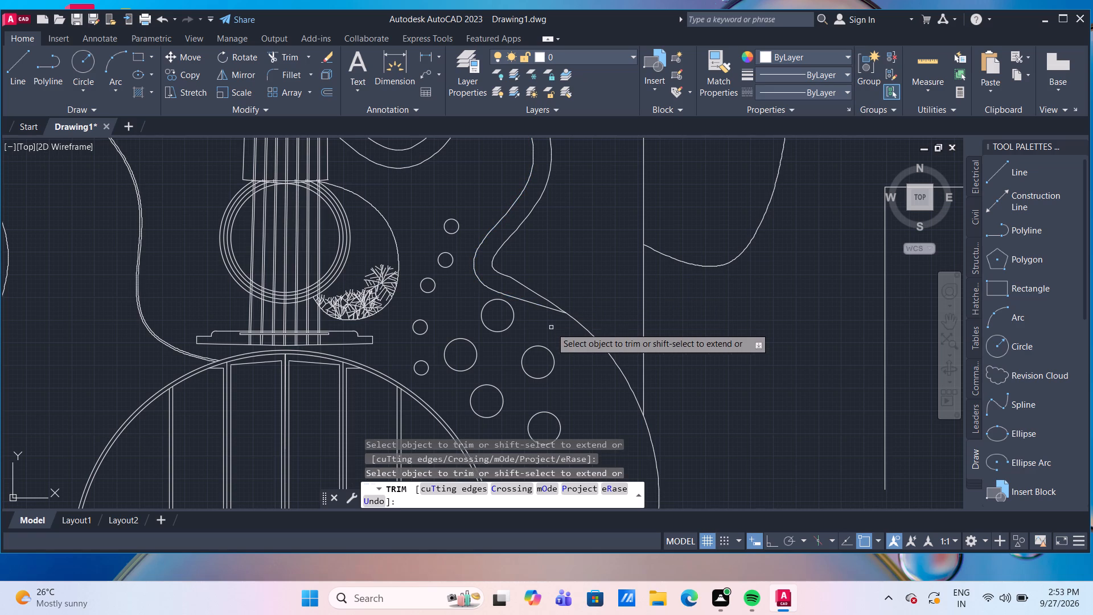
{"action": "scroll", "coordinate": [570, 284], "scroll_direction": "down", "scroll_amount": 1}
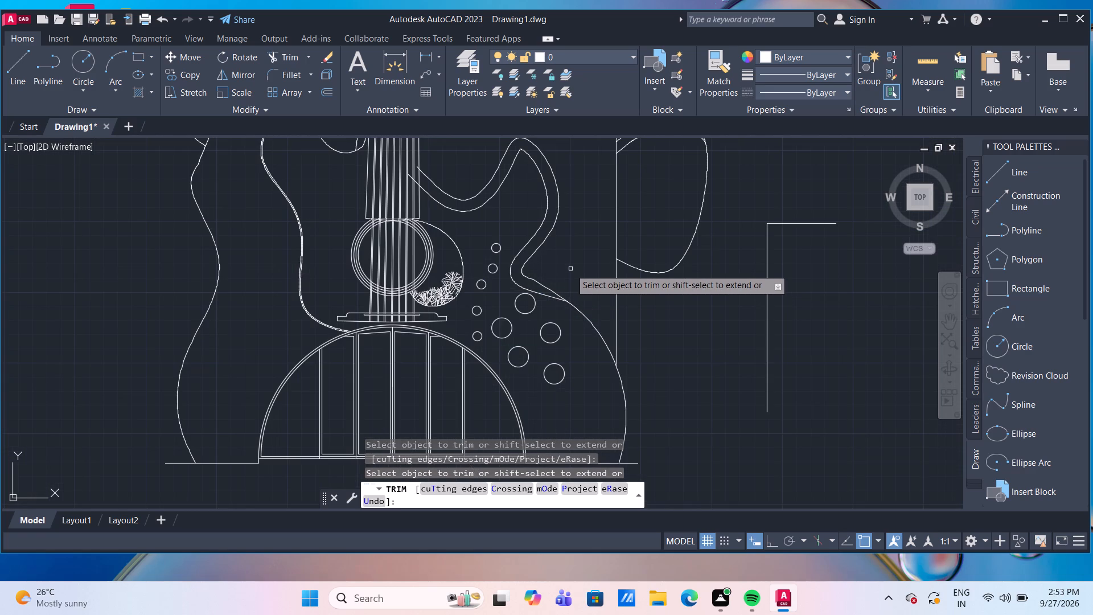
{"action": "scroll", "coordinate": [573, 297], "scroll_direction": "up", "scroll_amount": 1}
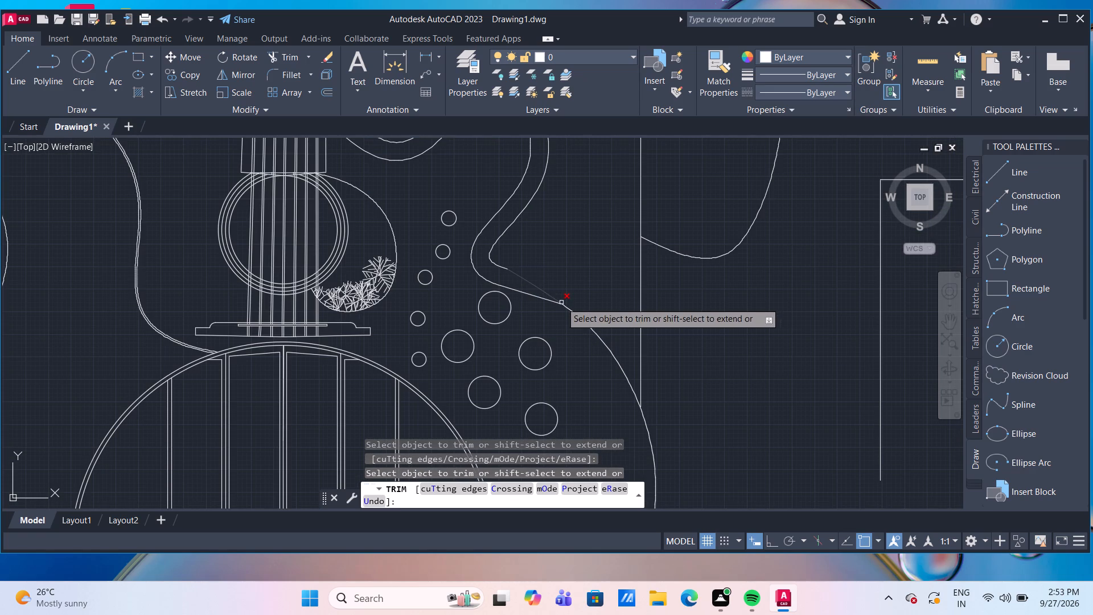
{"action": "key", "text": "Escape"}
Stretch the lower end vertex of the offset curve inward off the body outline, about 45 at 262°.
{"action": "scroll", "coordinate": [552, 304], "scroll_direction": "up", "scroll_amount": 3}
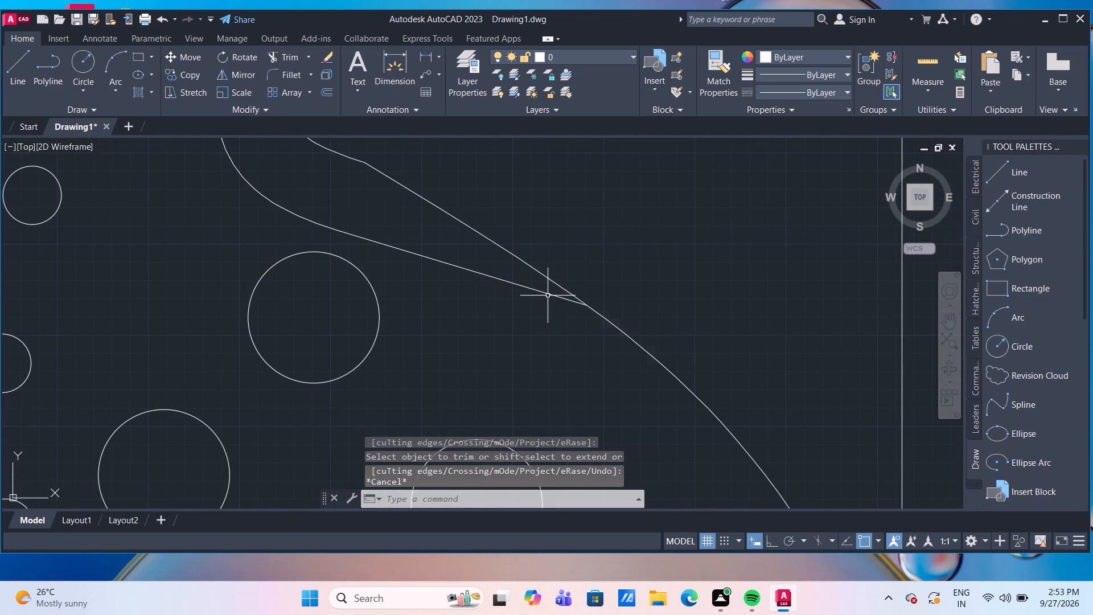
{"action": "left_click", "coordinate": [548, 296]}
{"action": "left_click", "coordinate": [584, 305]}
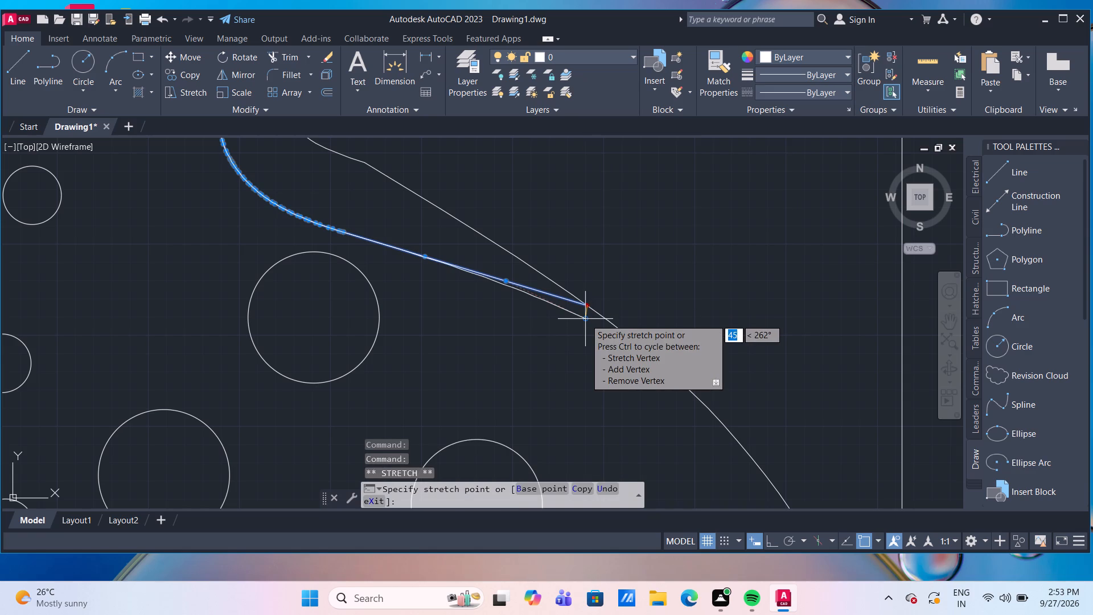
{"action": "left_click", "coordinate": [585, 319]}
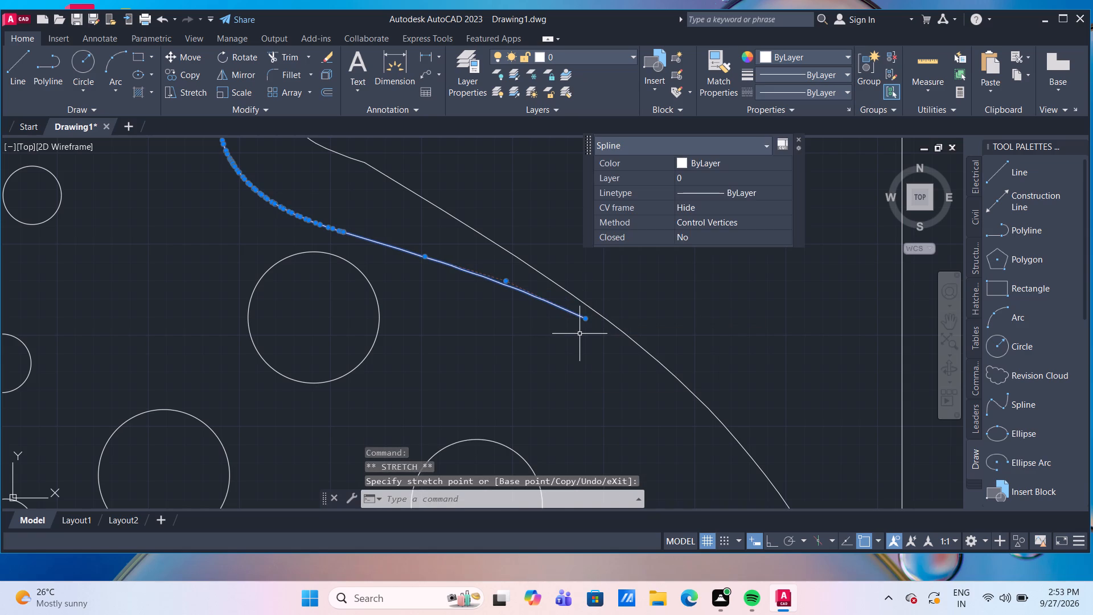
{"action": "key", "text": "Escape"}
Extend the reshaped lower end of the offset curve to the lower body outline again.
{"action": "type", "text": "tr"}
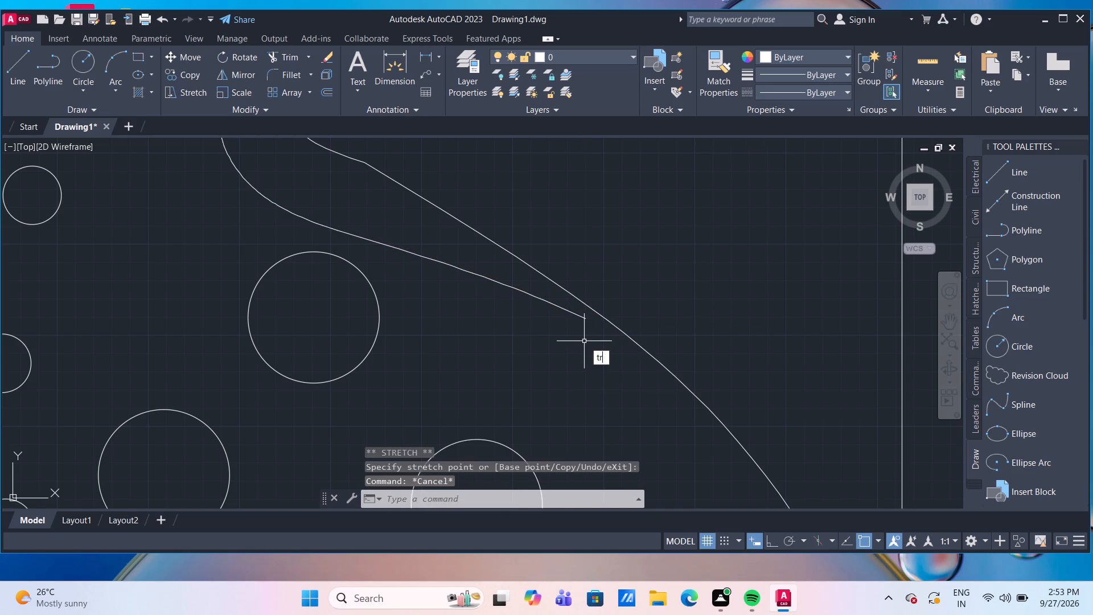
{"action": "key", "text": "Return"}
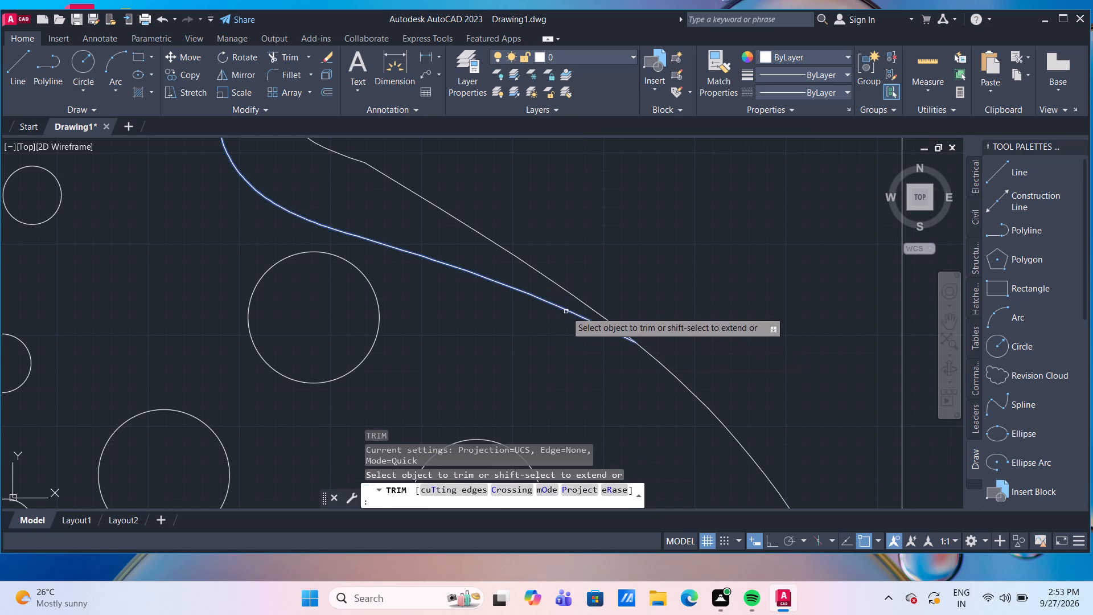
{"action": "left_click", "coordinate": [566, 311], "text": "shift"}
Trim away the body outline piece between the cutaway corner and the end of the offset curve.
{"action": "scroll", "coordinate": [686, 298], "scroll_direction": "down", "scroll_amount": 4}
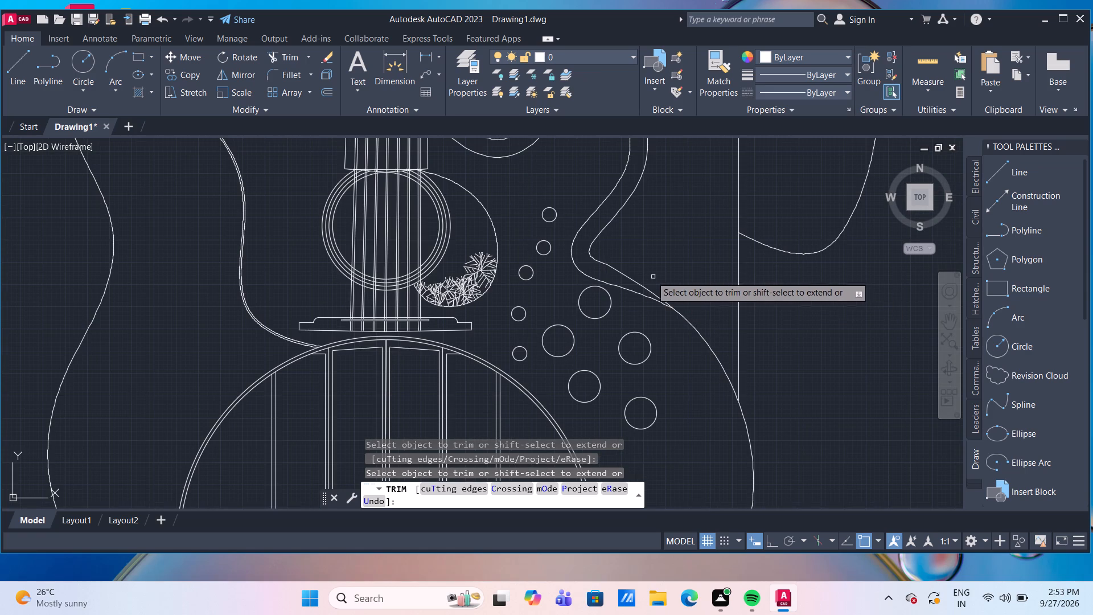
{"action": "left_click", "coordinate": [634, 278]}
{"action": "scroll", "coordinate": [657, 274], "scroll_direction": "down", "scroll_amount": 3}
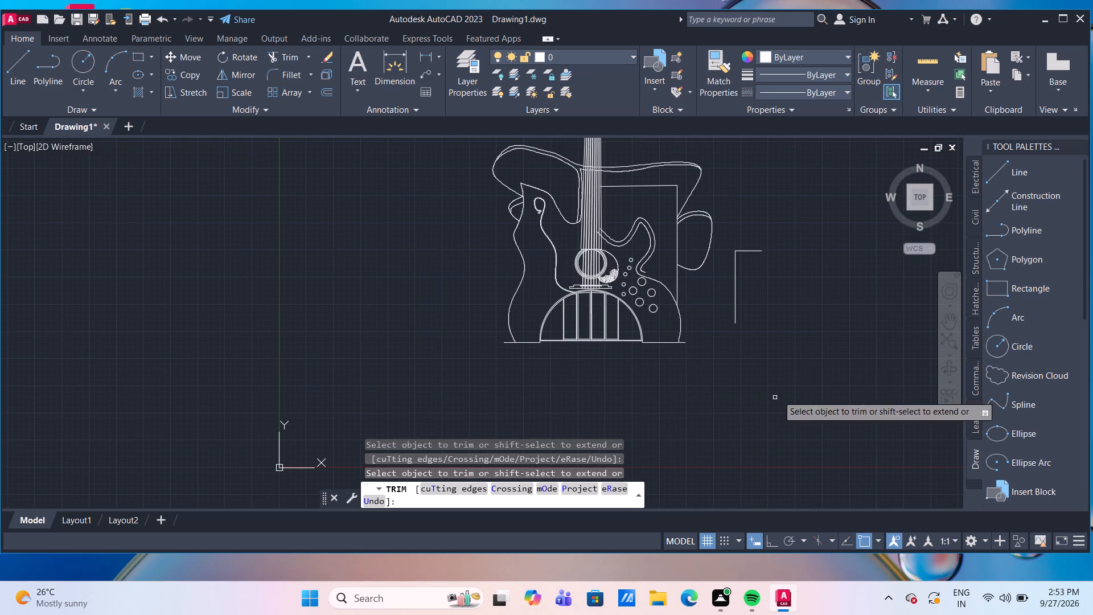
Trim away the original outer cutaway curve, keeping only the inner offset curve as the body outline.
{"action": "scroll", "coordinate": [695, 302], "scroll_direction": "up", "scroll_amount": 3}
{"action": "scroll", "coordinate": [561, 199], "scroll_direction": "down", "scroll_amount": 2}
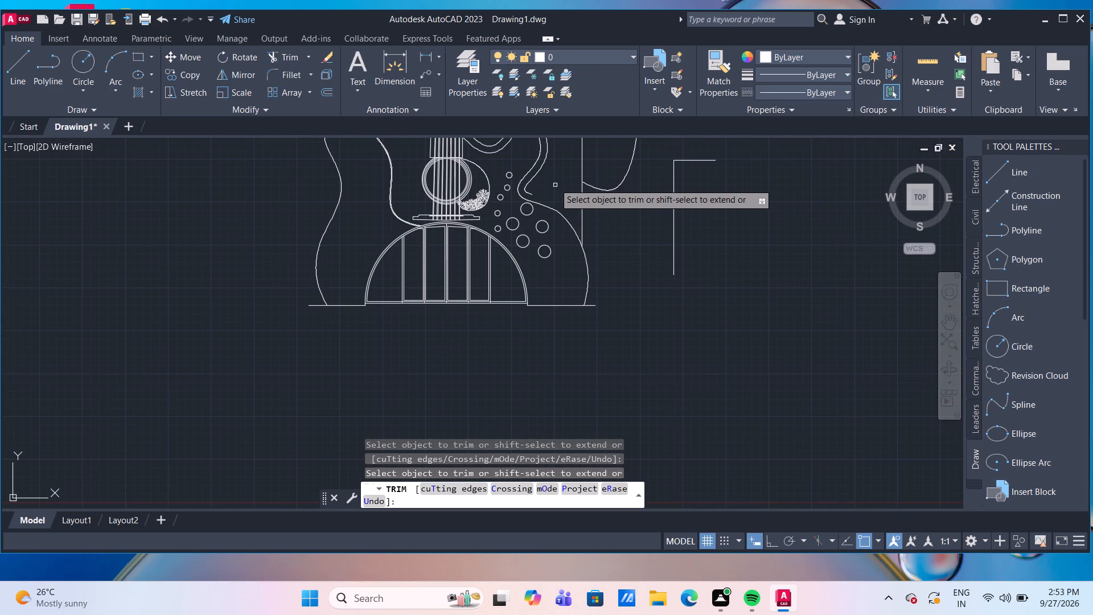
{"action": "middle_click_drag", "start_coordinate": [554, 182], "coordinate": [521, 283]}
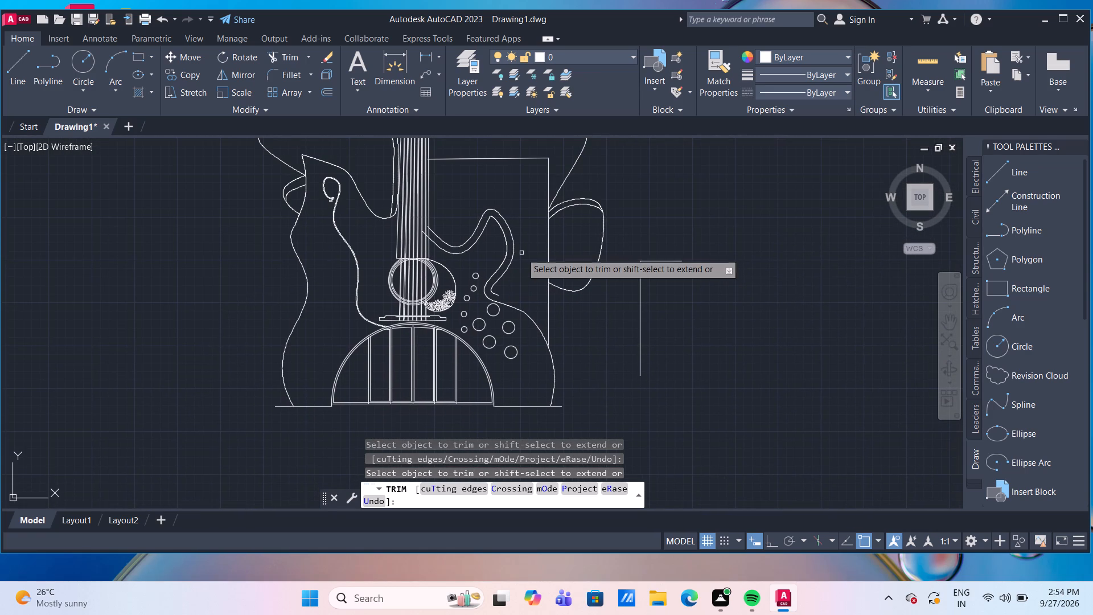
{"action": "left_click", "coordinate": [515, 250]}
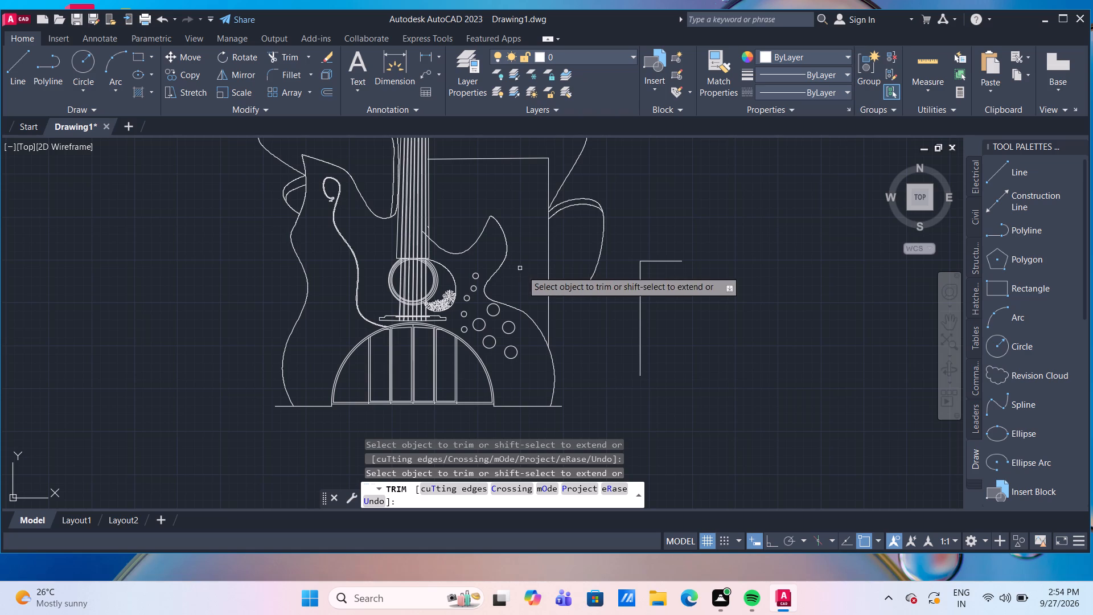
{"action": "scroll", "coordinate": [535, 318], "scroll_direction": "up", "scroll_amount": 2}
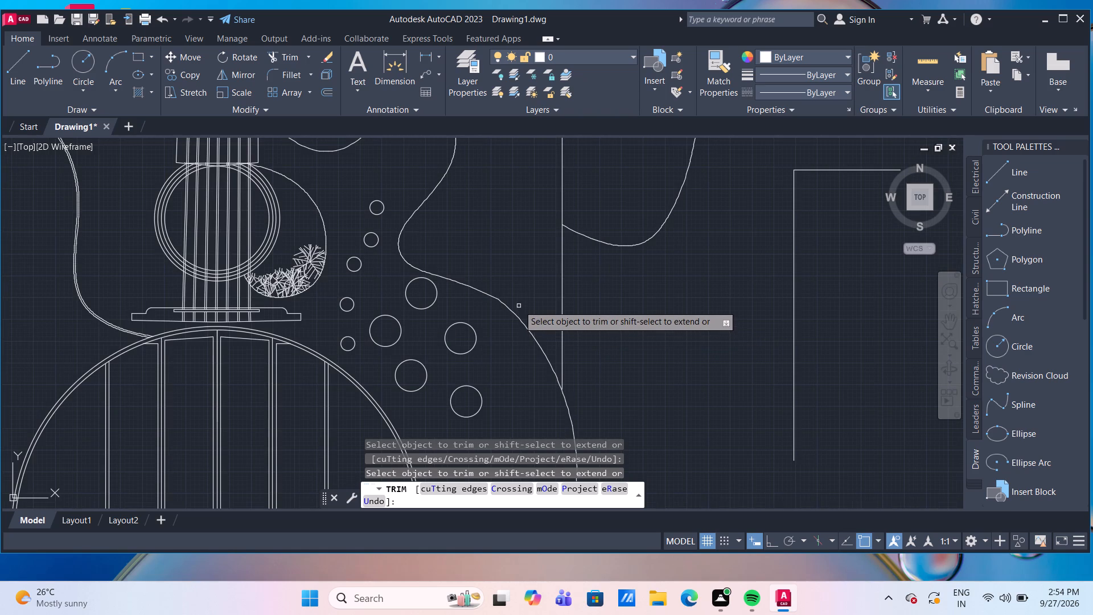
{"action": "scroll", "coordinate": [519, 305], "scroll_direction": "up", "scroll_amount": 1}
{"action": "key", "text": "Escape"}
Stretch the shared endpoint of the cutaway and lower body splines inward, about 10 at 248°, to smooth the kink at their joint.
{"action": "left_click", "coordinate": [484, 295]}
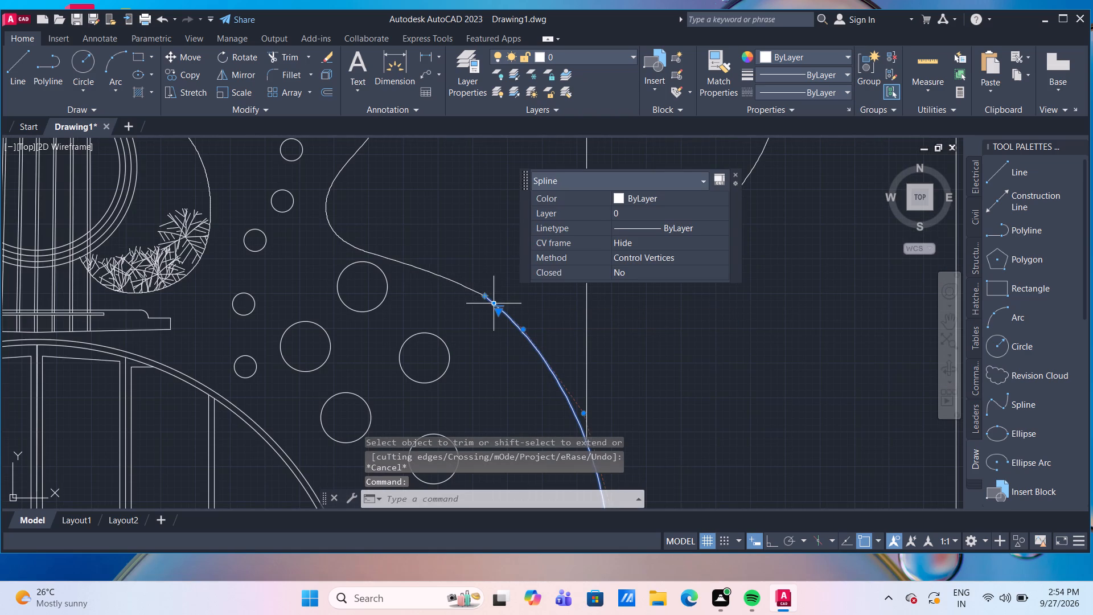
{"action": "left_click", "coordinate": [464, 286]}
{"action": "scroll", "coordinate": [481, 294], "scroll_direction": "up", "scroll_amount": 4}
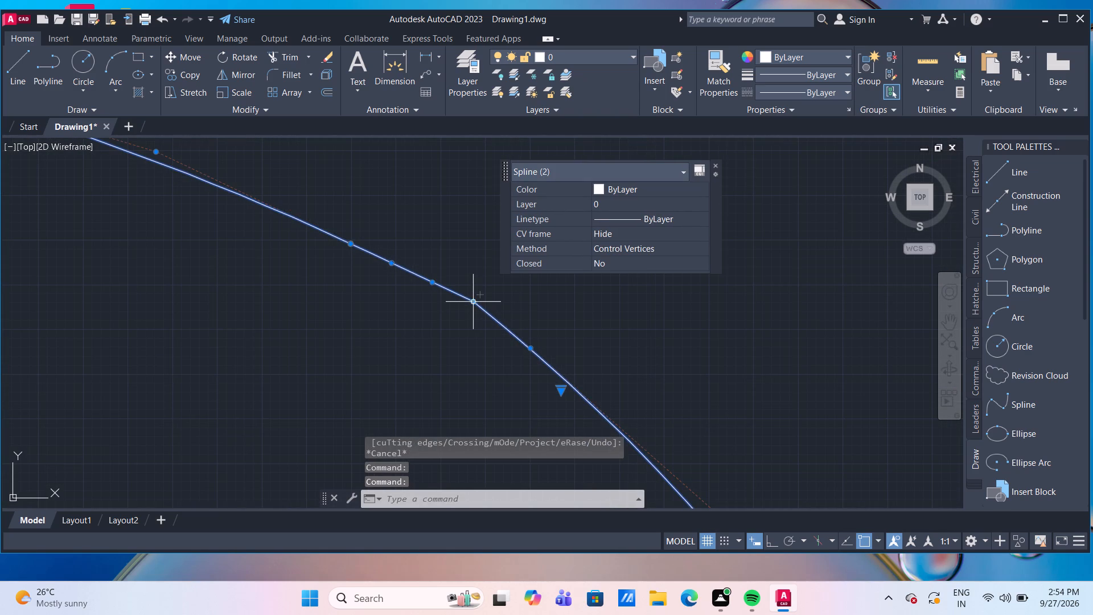
{"action": "left_click", "coordinate": [472, 304]}
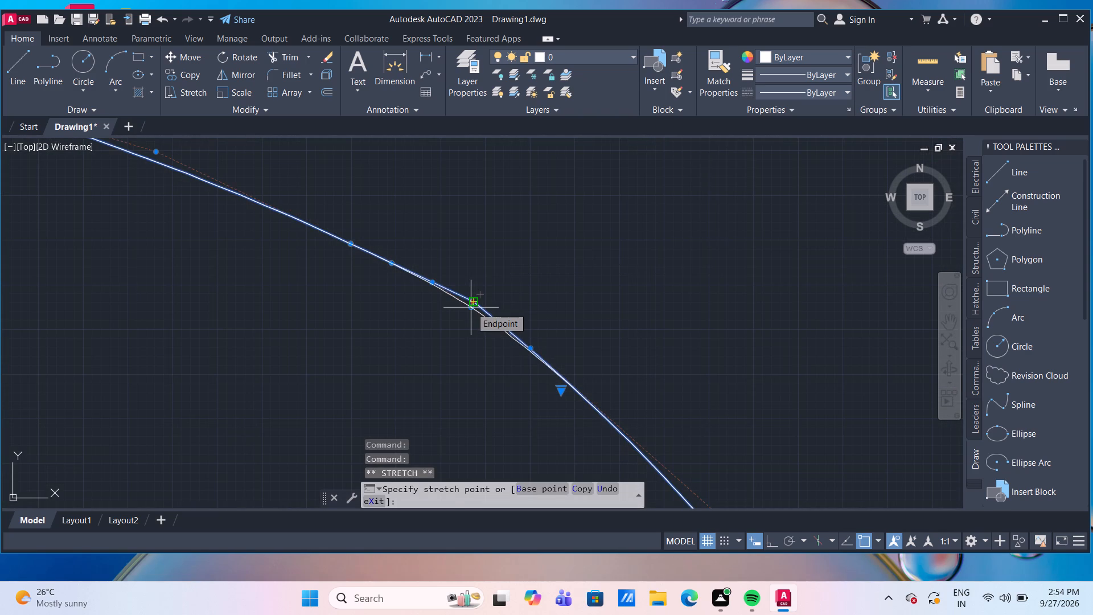
{"action": "left_click", "coordinate": [471, 307]}
{"action": "left_click", "coordinate": [471, 301]}
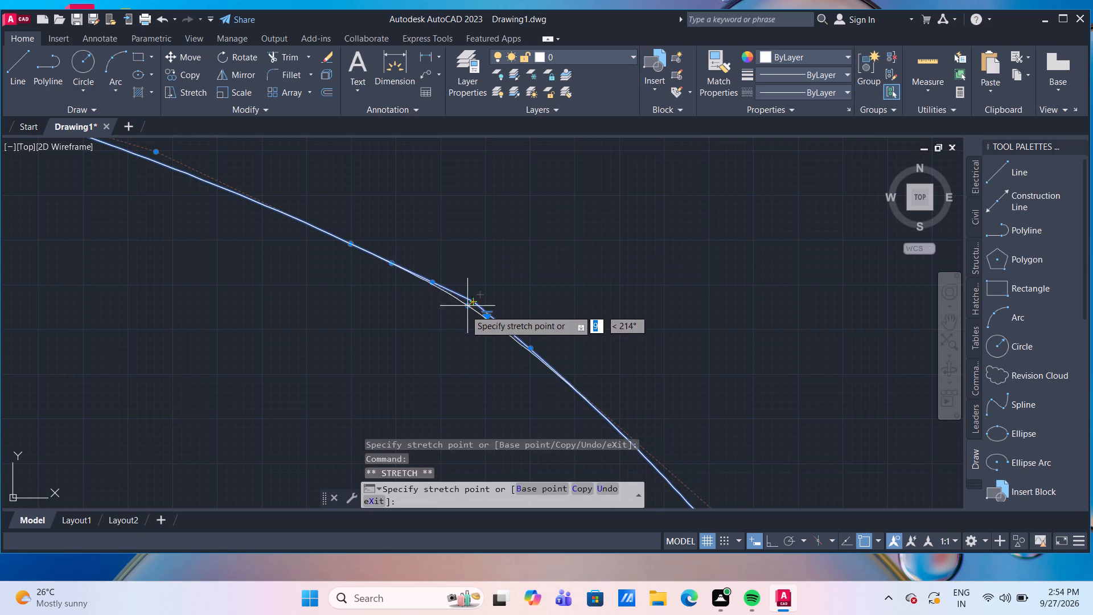
{"action": "scroll", "coordinate": [463, 314], "scroll_direction": "up", "scroll_amount": 3}
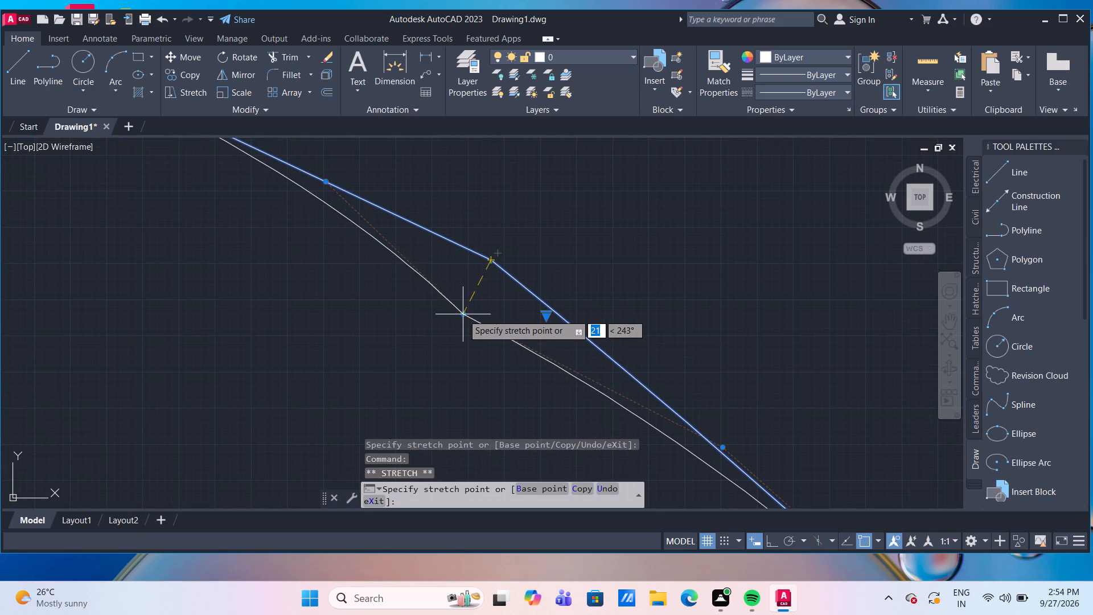
{"action": "scroll", "coordinate": [473, 299], "scroll_direction": "up", "scroll_amount": 2}
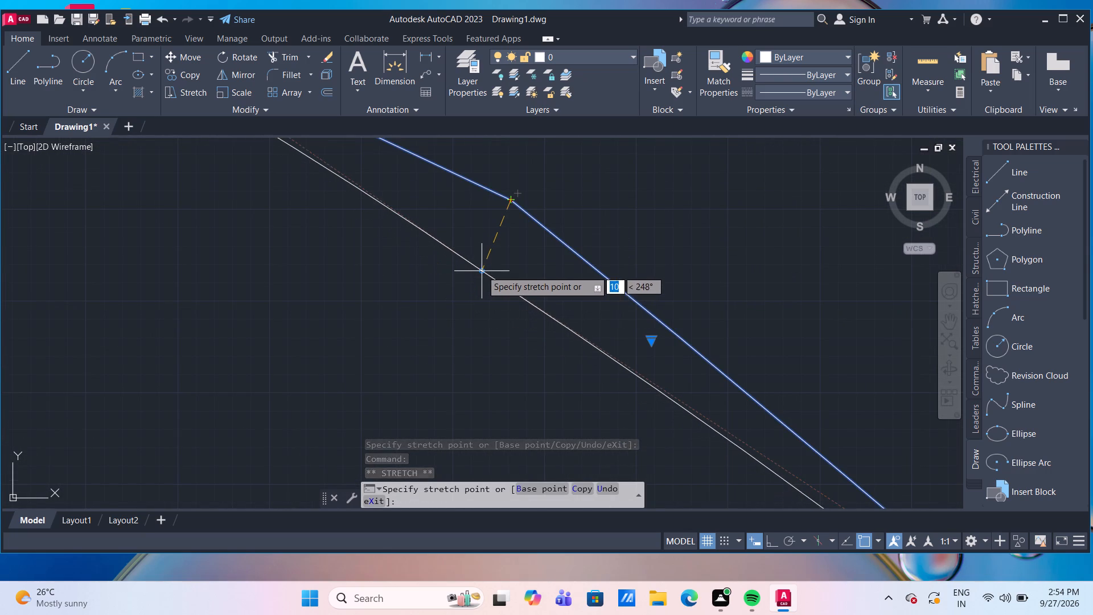
{"action": "left_click", "coordinate": [482, 270]}
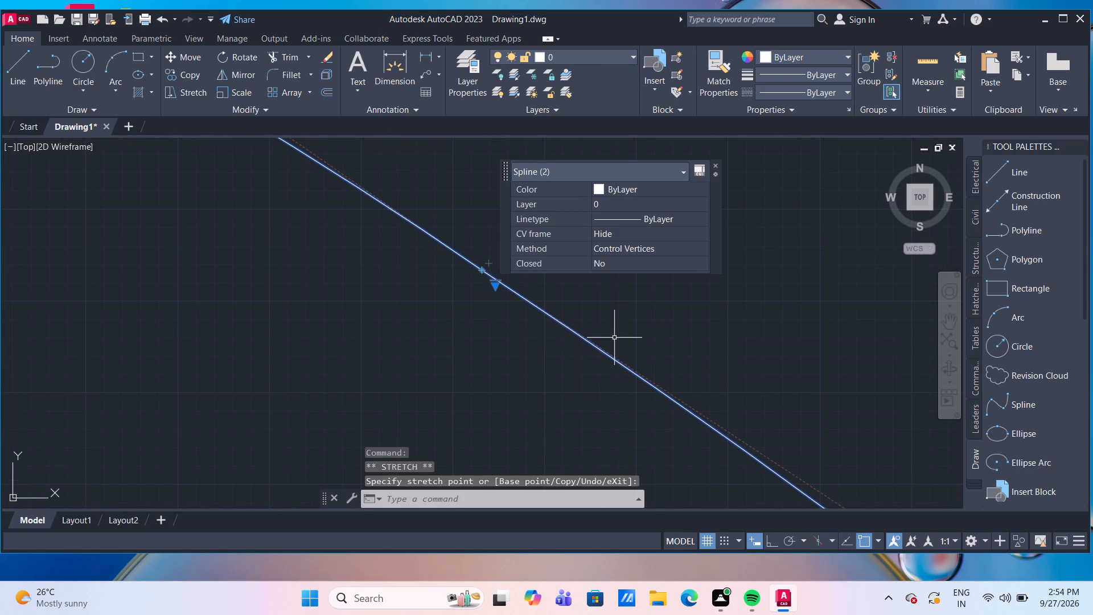
{"action": "key", "text": "Escape"}
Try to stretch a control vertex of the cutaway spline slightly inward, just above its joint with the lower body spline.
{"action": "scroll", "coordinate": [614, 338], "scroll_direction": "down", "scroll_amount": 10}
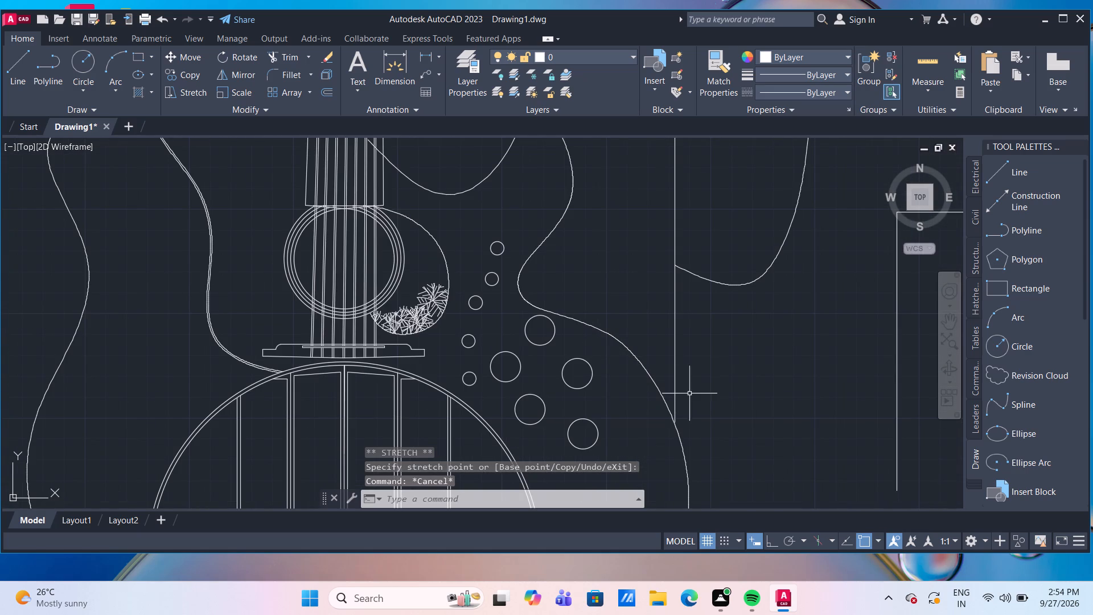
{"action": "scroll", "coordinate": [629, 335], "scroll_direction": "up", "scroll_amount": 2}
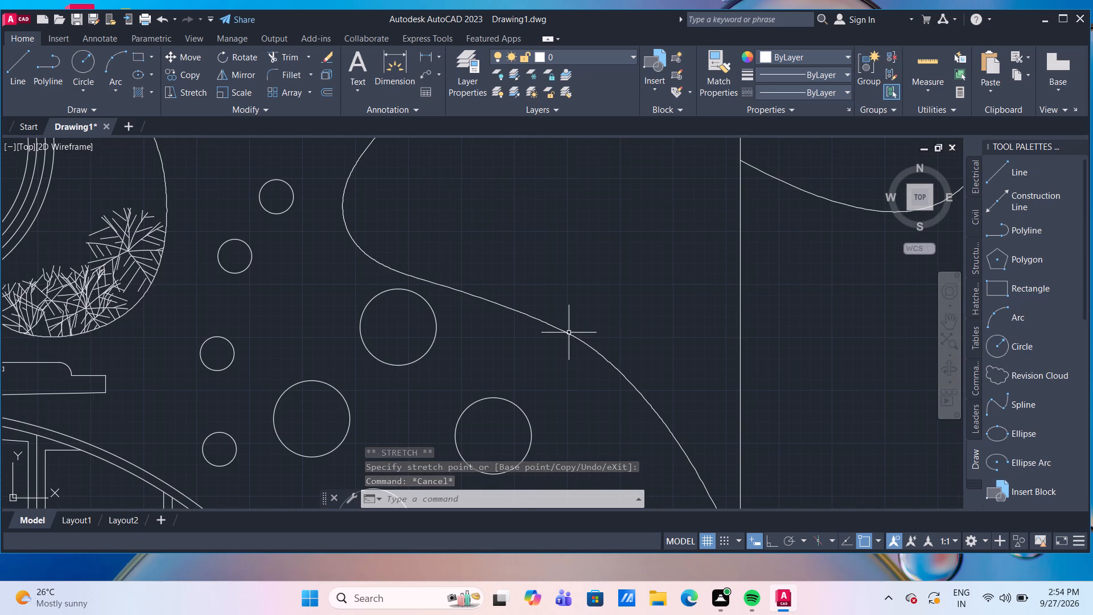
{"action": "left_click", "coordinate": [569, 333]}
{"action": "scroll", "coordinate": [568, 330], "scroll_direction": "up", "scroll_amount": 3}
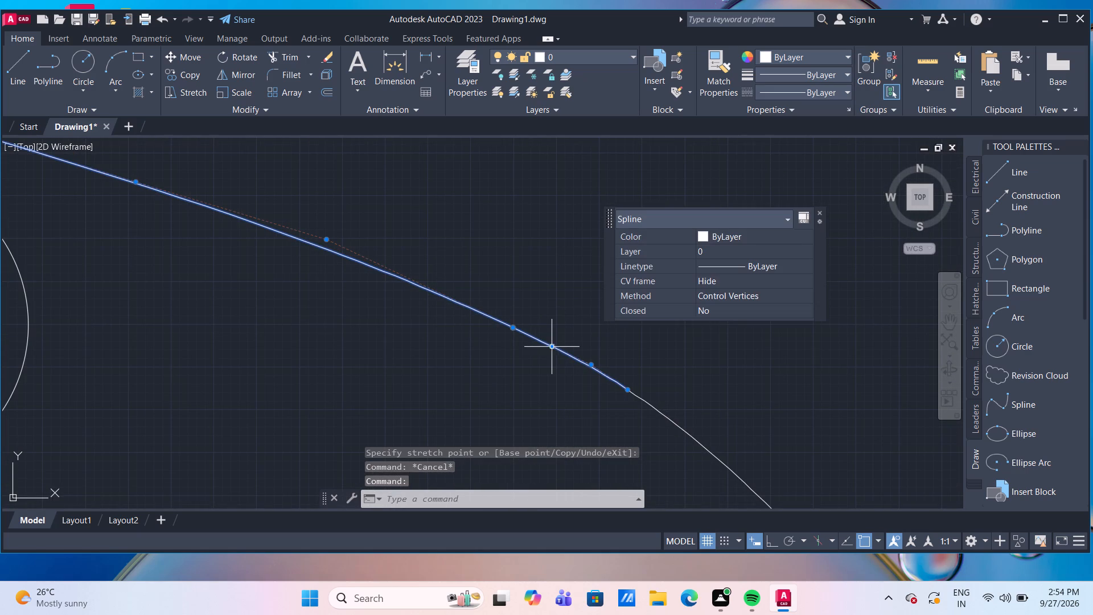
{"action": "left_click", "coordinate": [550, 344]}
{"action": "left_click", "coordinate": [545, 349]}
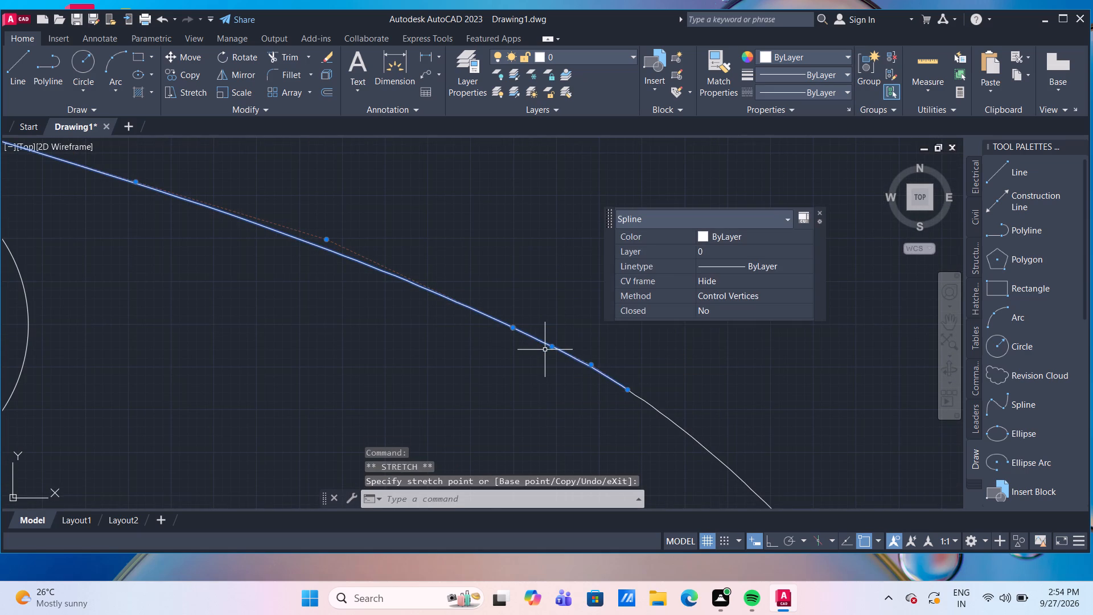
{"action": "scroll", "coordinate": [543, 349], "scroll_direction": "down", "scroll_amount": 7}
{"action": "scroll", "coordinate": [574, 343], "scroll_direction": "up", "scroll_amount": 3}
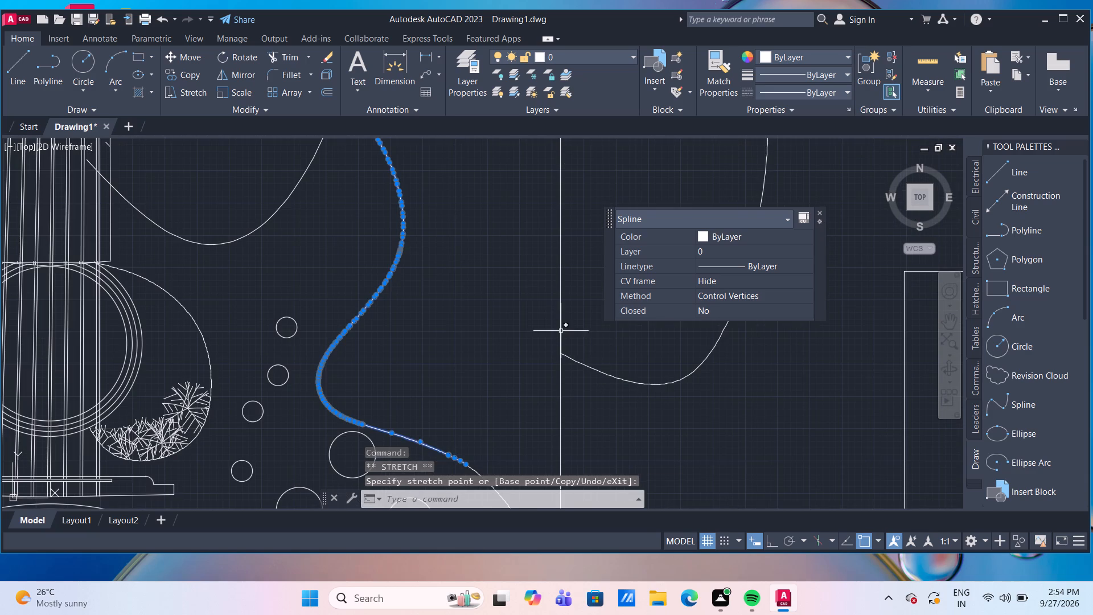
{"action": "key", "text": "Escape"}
With both splines selected, stretch two cutaway spline control vertices above the joint, moving the one nearer the joint inward off the curve.
{"action": "scroll", "coordinate": [523, 309], "scroll_direction": "down", "scroll_amount": 3}
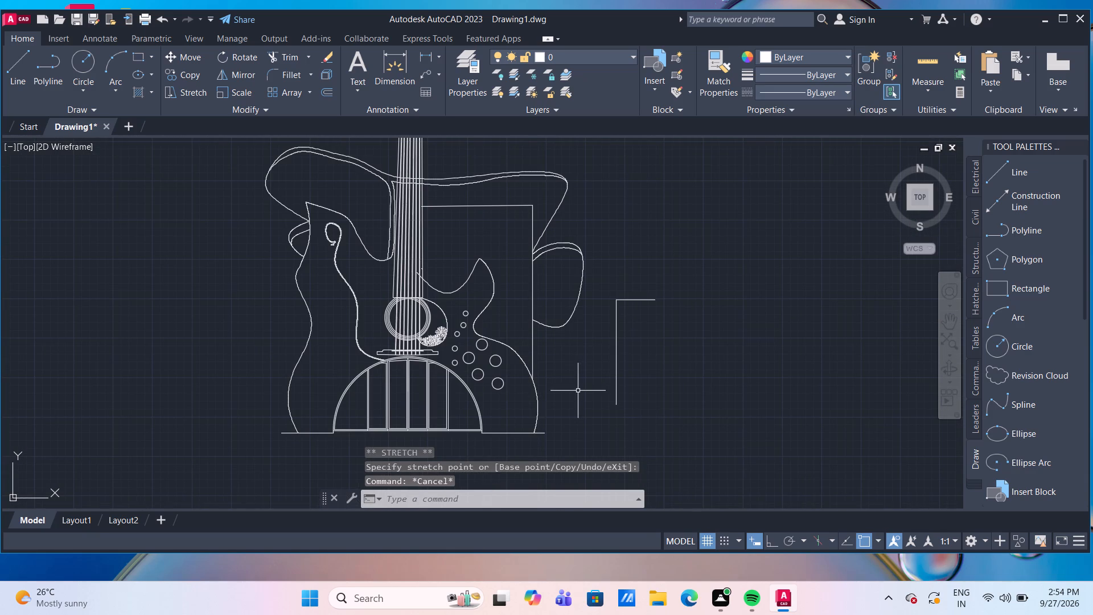
{"action": "scroll", "coordinate": [511, 340], "scroll_direction": "up", "scroll_amount": 4}
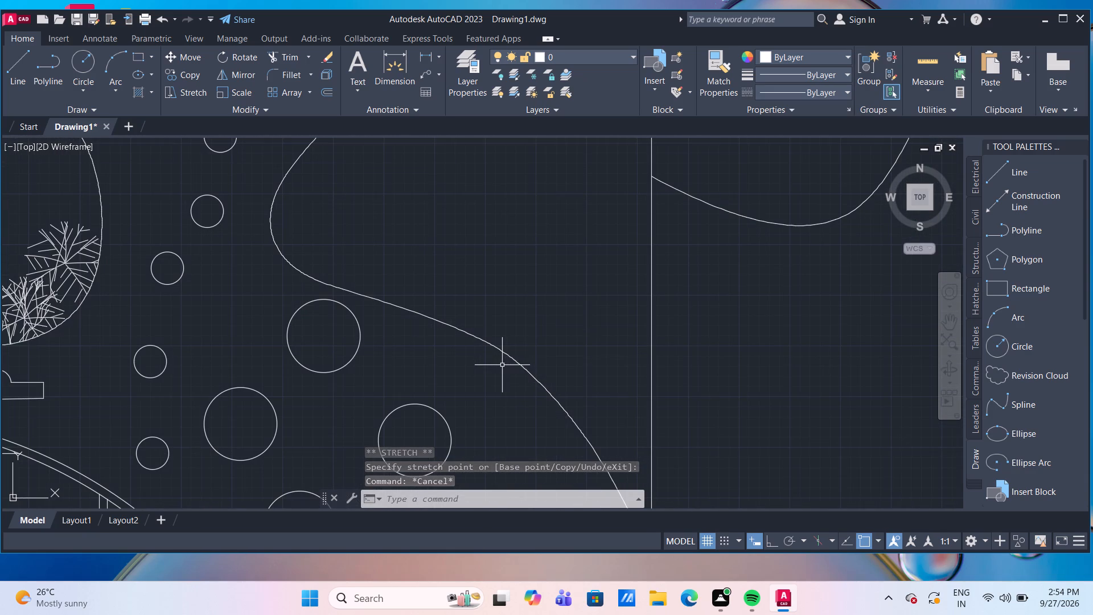
{"action": "left_click", "coordinate": [502, 354]}
{"action": "left_click", "coordinate": [483, 343]}
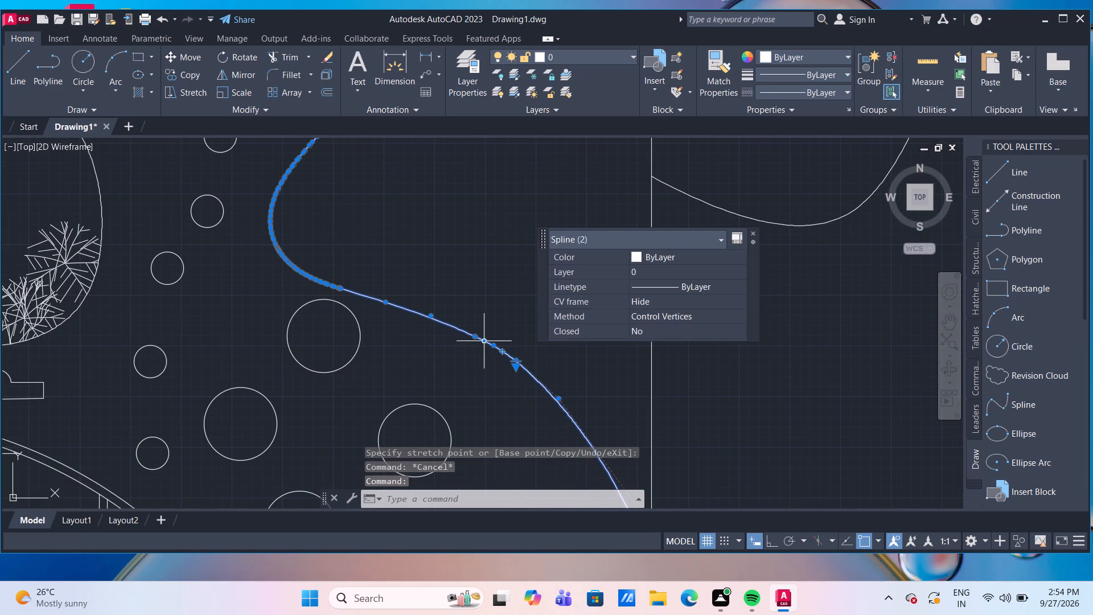
{"action": "scroll", "coordinate": [483, 343], "scroll_direction": "up", "scroll_amount": 4}
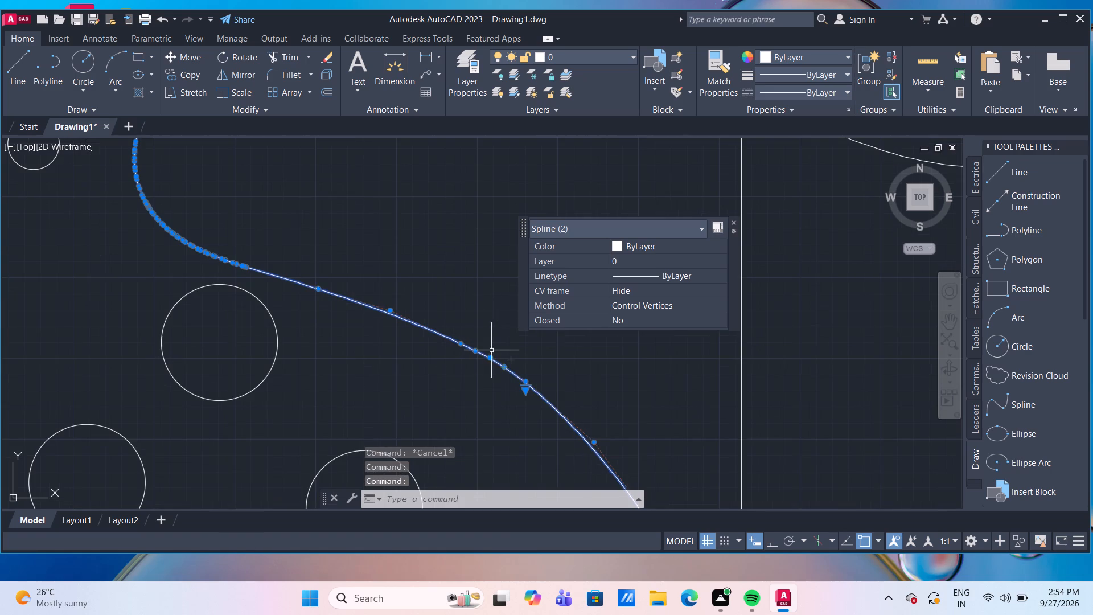
{"action": "scroll", "coordinate": [491, 357], "scroll_direction": "up", "scroll_amount": 2}
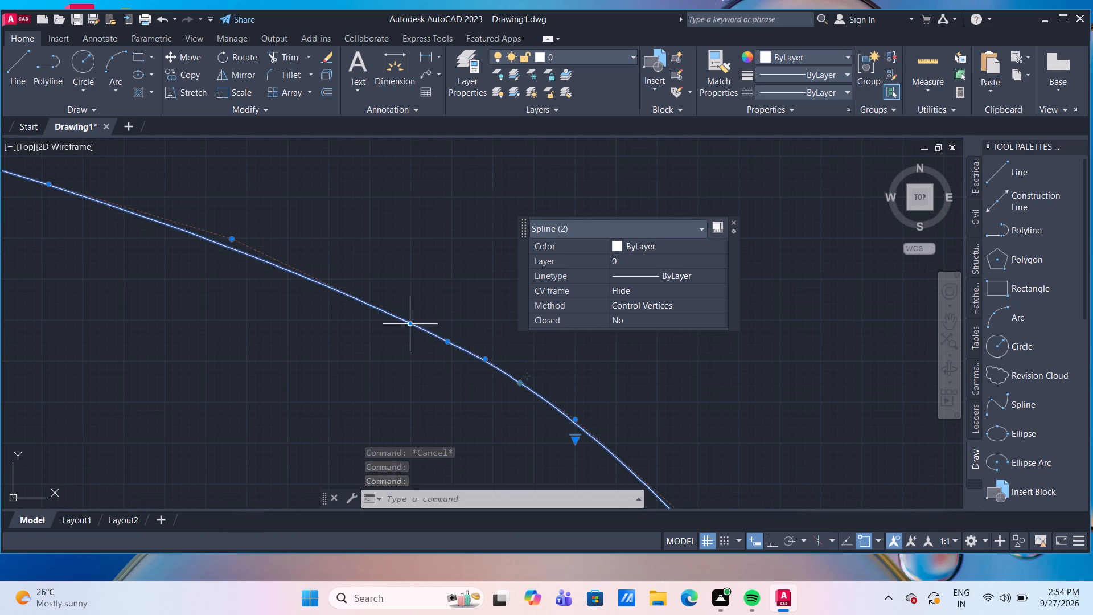
{"action": "left_click", "coordinate": [408, 323]}
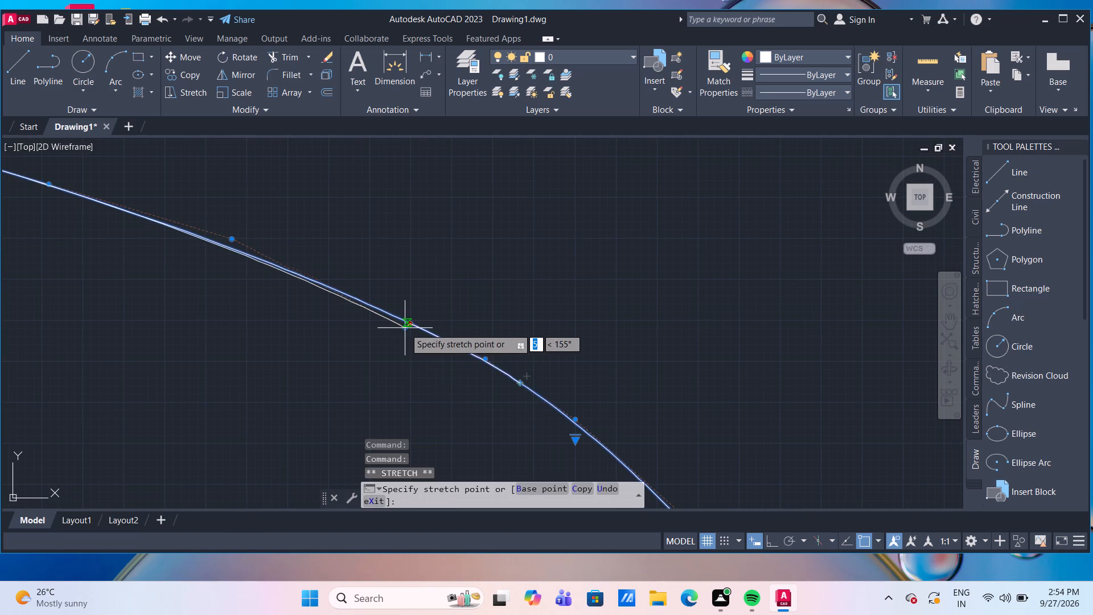
{"action": "left_click", "coordinate": [404, 330]}
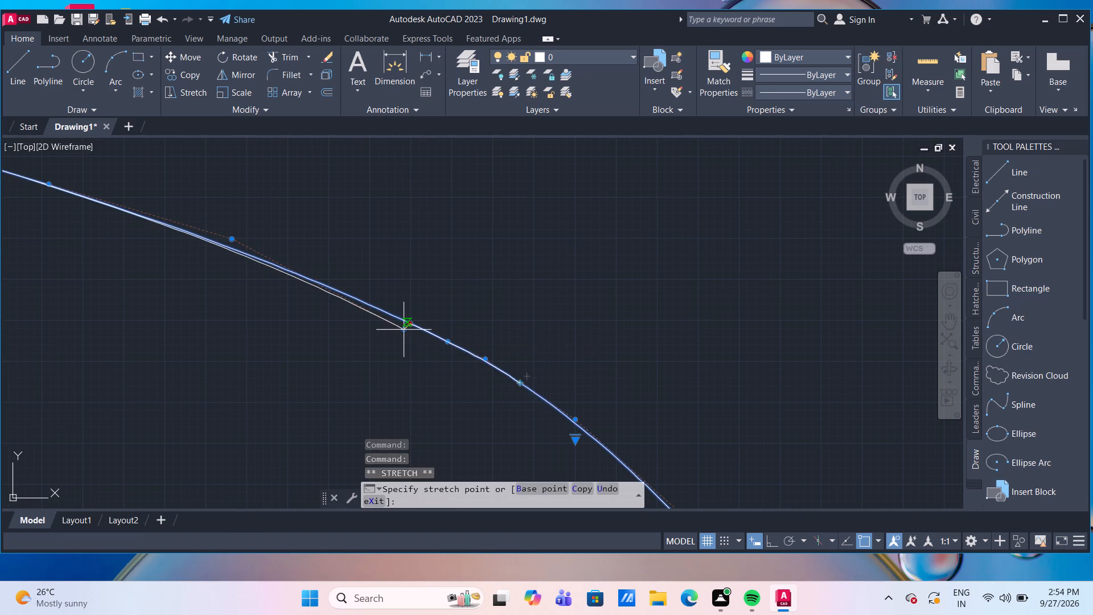
{"action": "scroll", "coordinate": [436, 332], "scroll_direction": "up", "scroll_amount": 2}
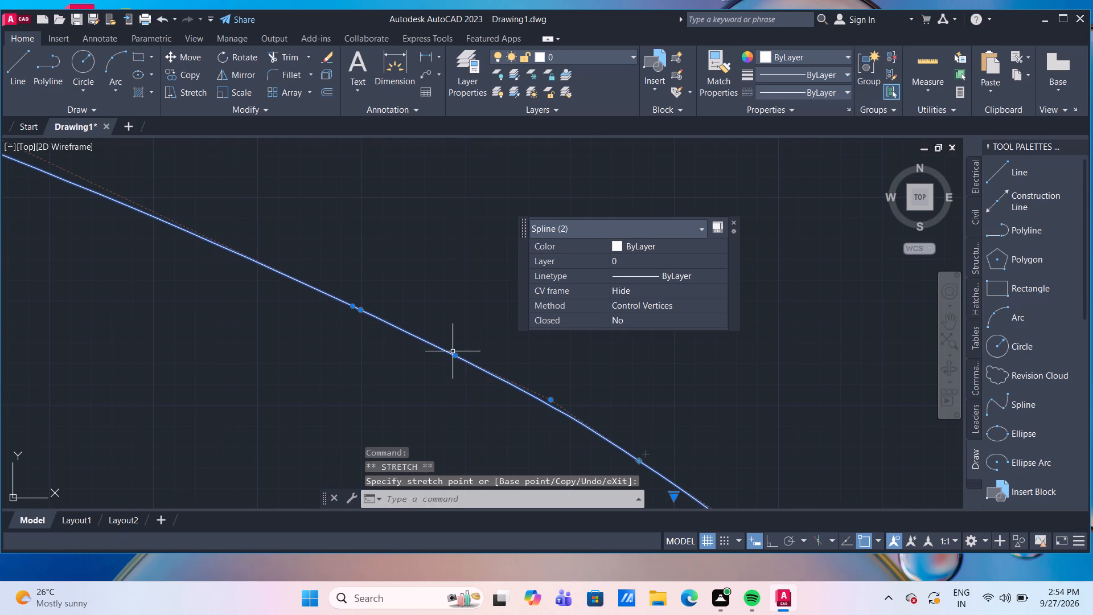
{"action": "left_click", "coordinate": [454, 356]}
{"action": "left_click", "coordinate": [448, 368]}
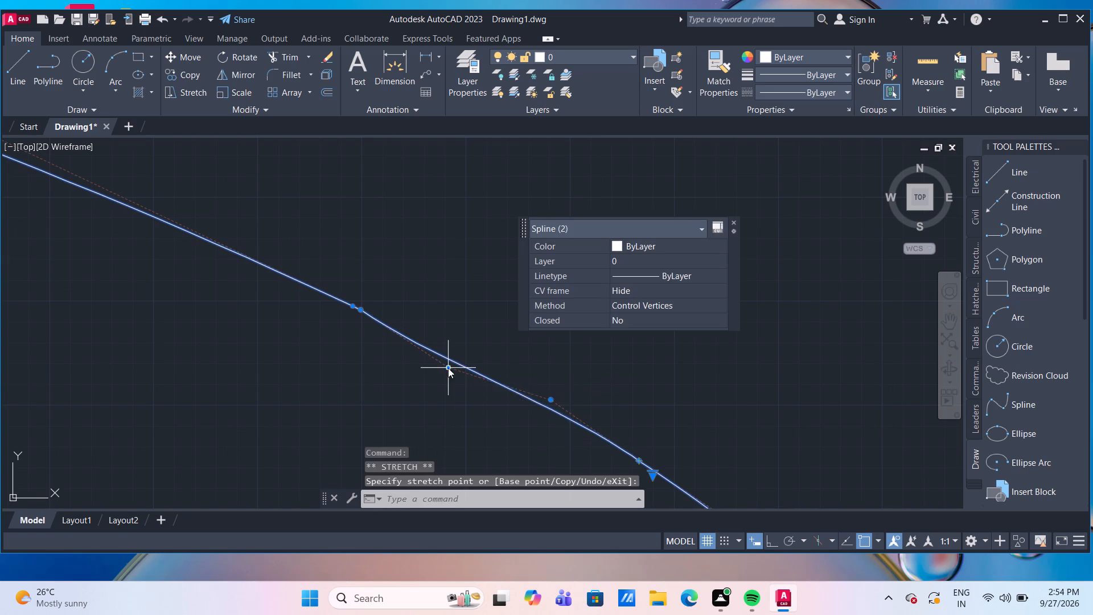
Stretch the clustered cutaway spline vertices at the remaining kink, one about 3 at 271°, one back along the curve and one inward.
{"action": "left_click", "coordinate": [359, 309]}
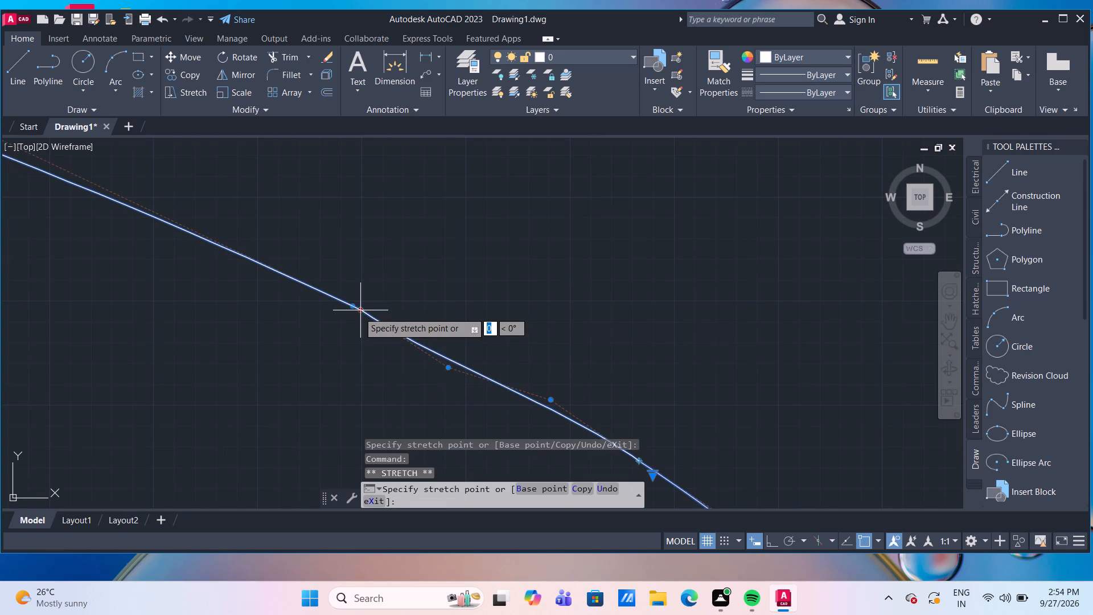
{"action": "scroll", "coordinate": [358, 315], "scroll_direction": "up", "scroll_amount": 2}
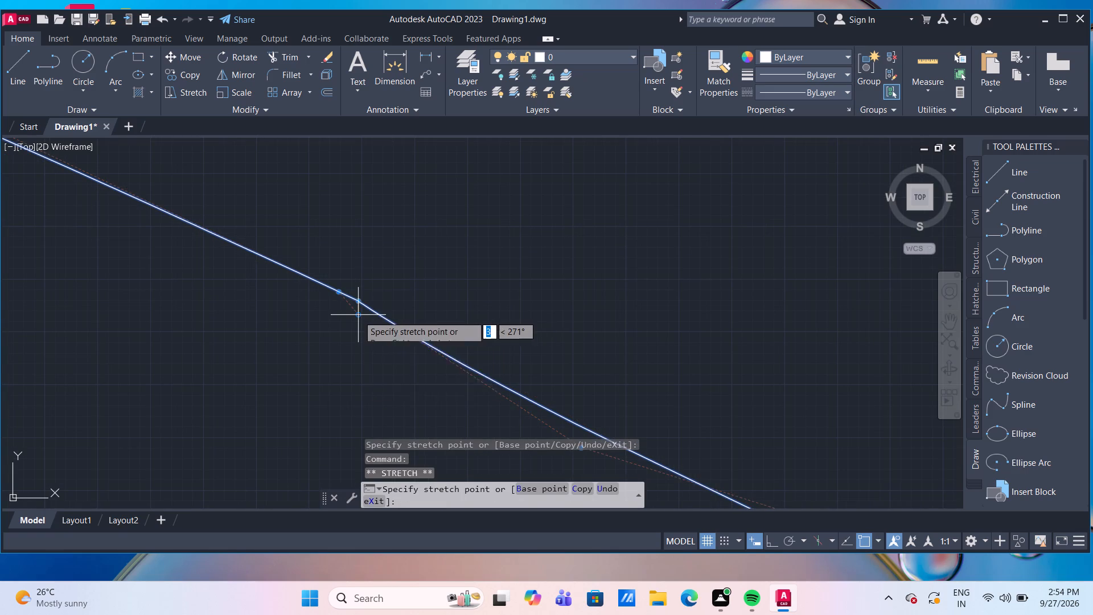
{"action": "left_click", "coordinate": [358, 316]}
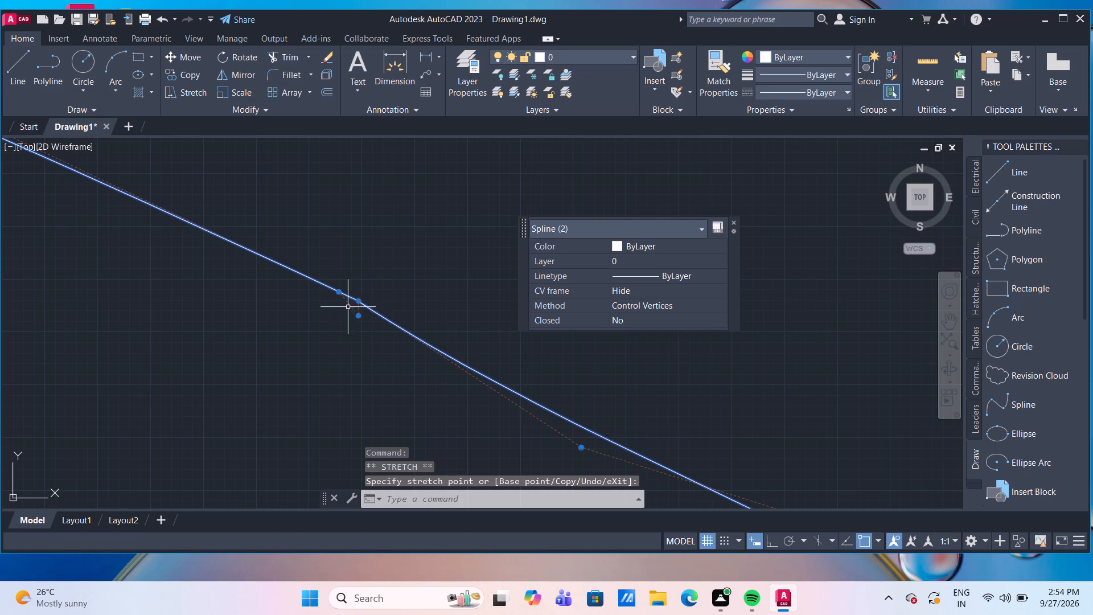
{"action": "left_click", "coordinate": [339, 293]}
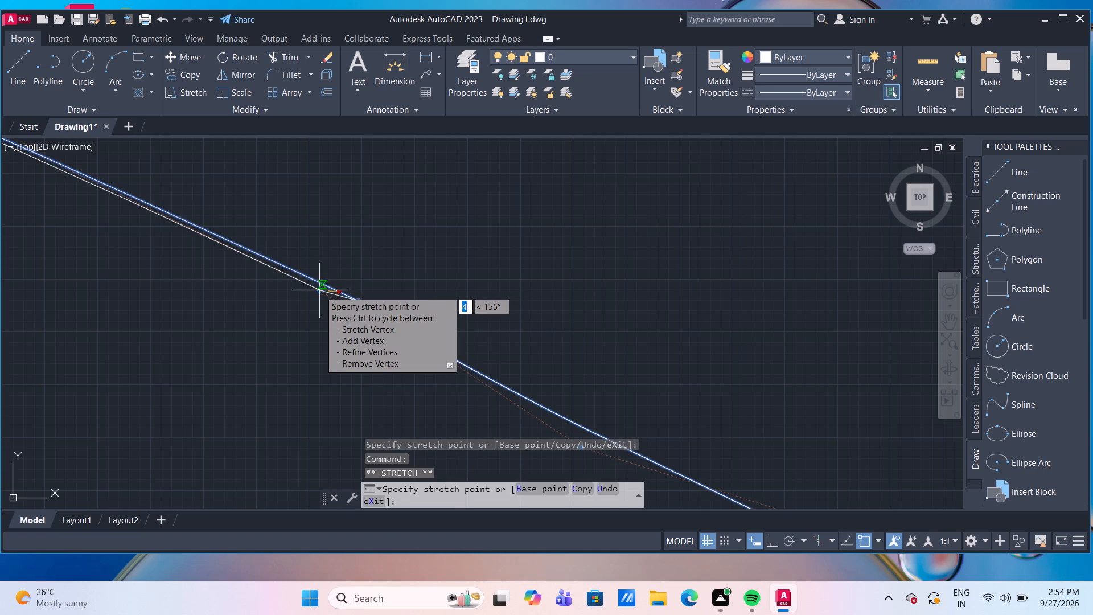
{"action": "left_click", "coordinate": [319, 290]}
{"action": "left_click", "coordinate": [358, 300]}
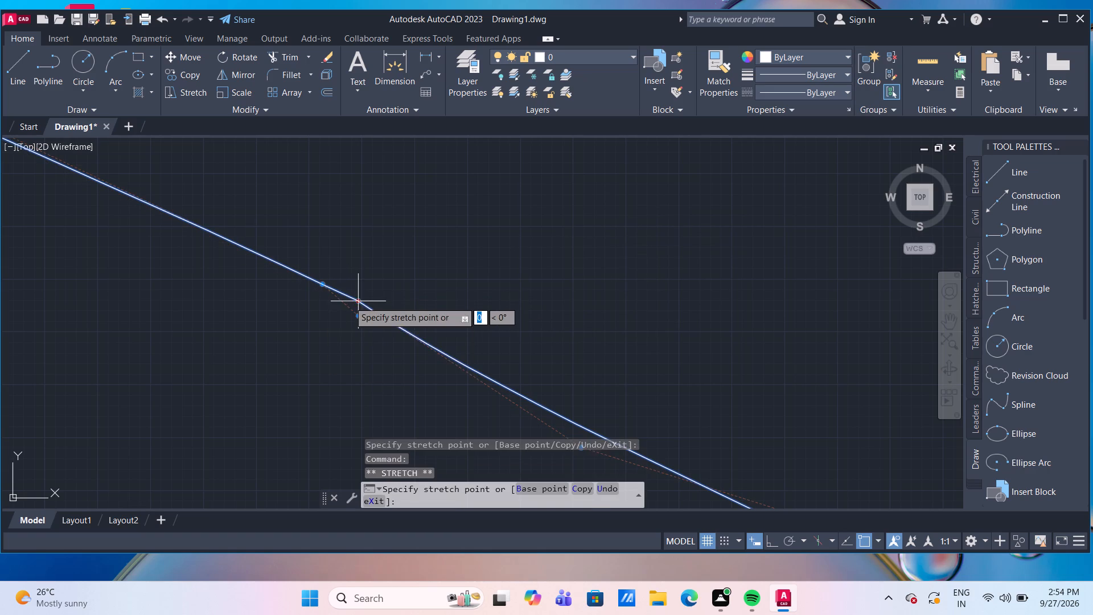
{"action": "scroll", "coordinate": [351, 302], "scroll_direction": "up", "scroll_amount": 3}
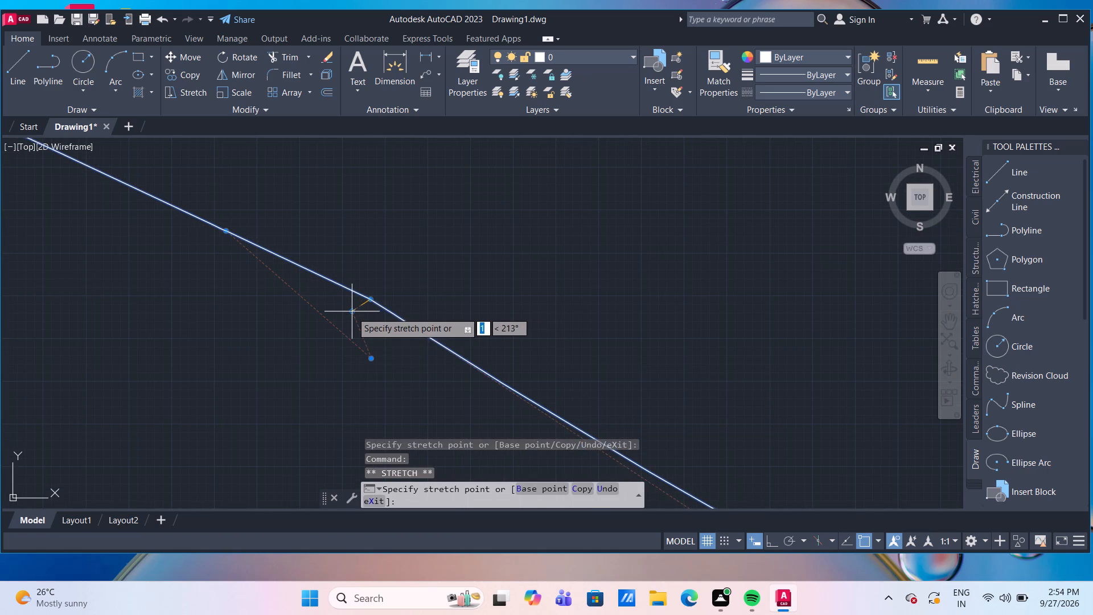
{"action": "left_click", "coordinate": [352, 318]}
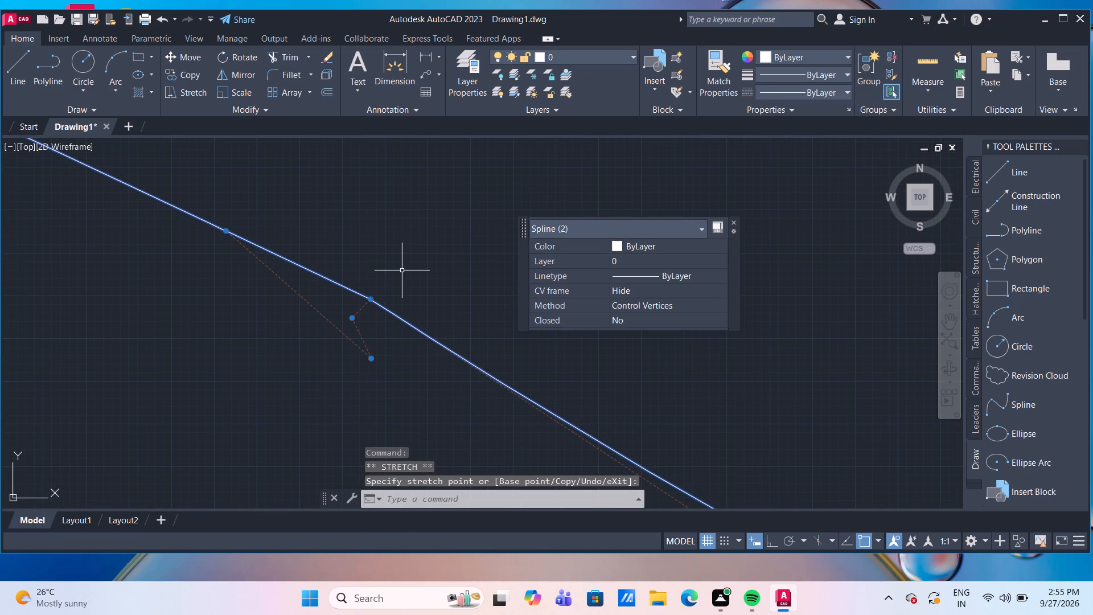
{"action": "key", "text": "Escape"}
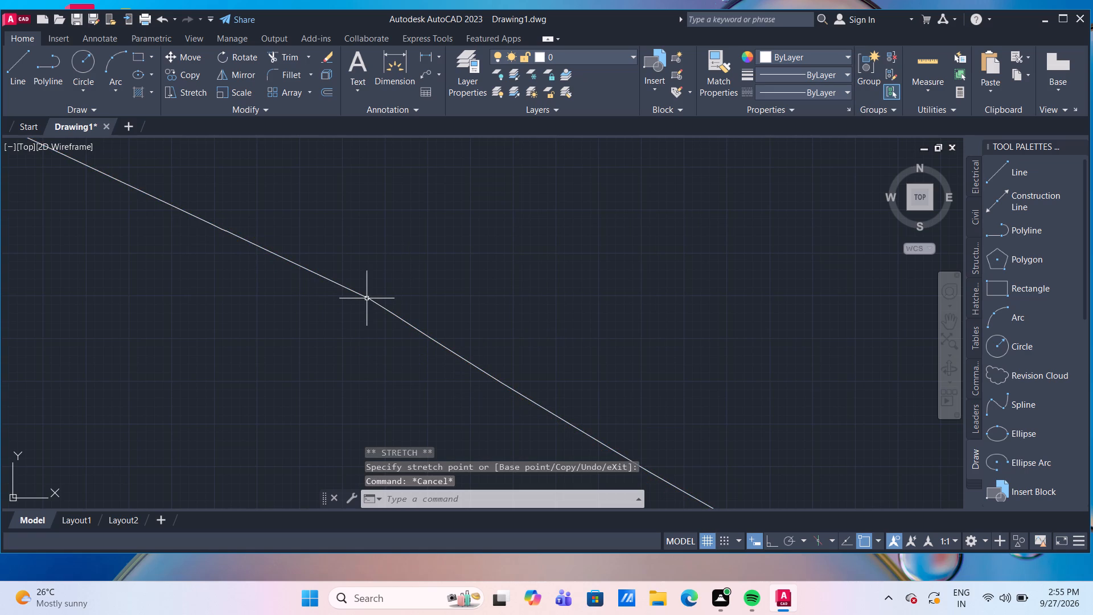
Stretch the last vertex at the kink of the cutaway spline inward by about 1.
{"action": "left_click", "coordinate": [367, 298]}
{"action": "left_click", "coordinate": [369, 298]}
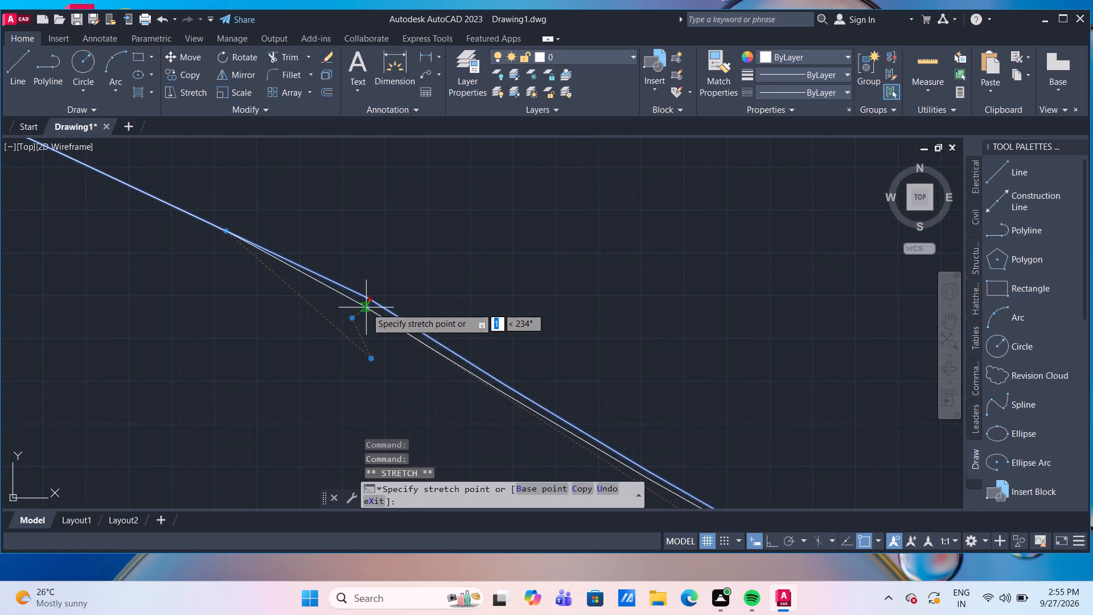
{"action": "left_click", "coordinate": [366, 310]}
{"action": "key", "text": "Escape"}
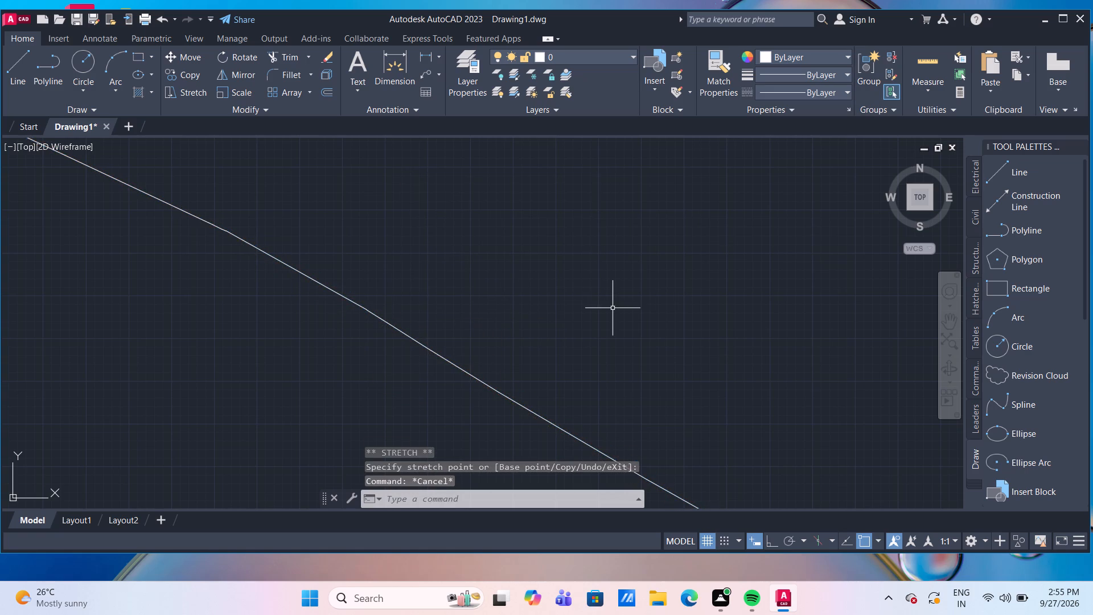
Stretch the control vertex of the cutaway spline just below the kink slightly outward, away from the body.
{"action": "scroll", "coordinate": [613, 309], "scroll_direction": "down", "scroll_amount": 6}
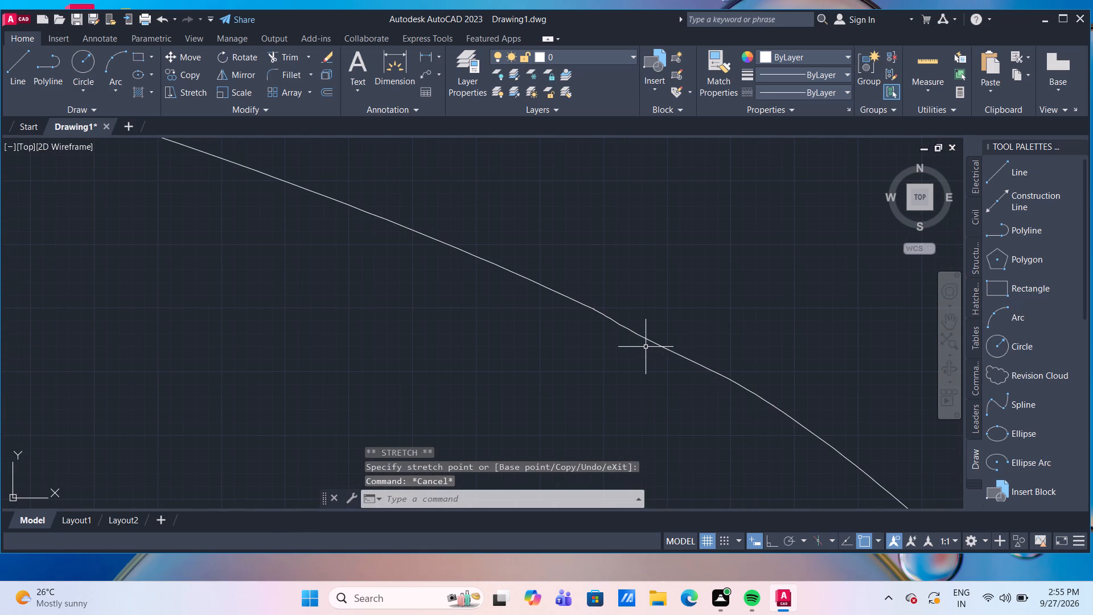
{"action": "left_click", "coordinate": [648, 342]}
{"action": "left_click", "coordinate": [655, 349]}
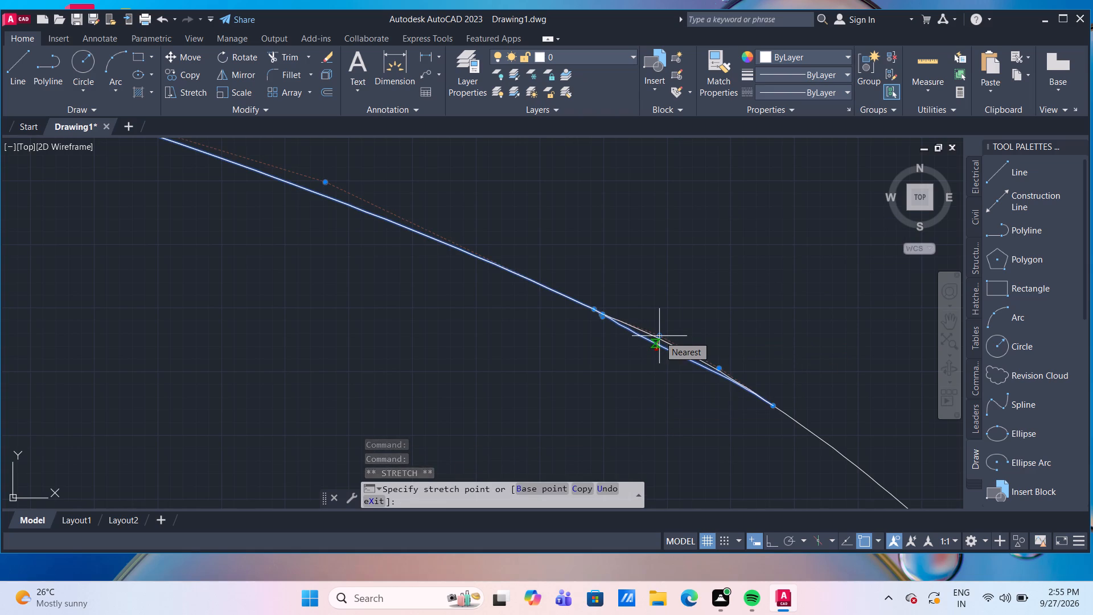
{"action": "scroll", "coordinate": [659, 336], "scroll_direction": "up", "scroll_amount": 3}
{"action": "left_click", "coordinate": [659, 336]}
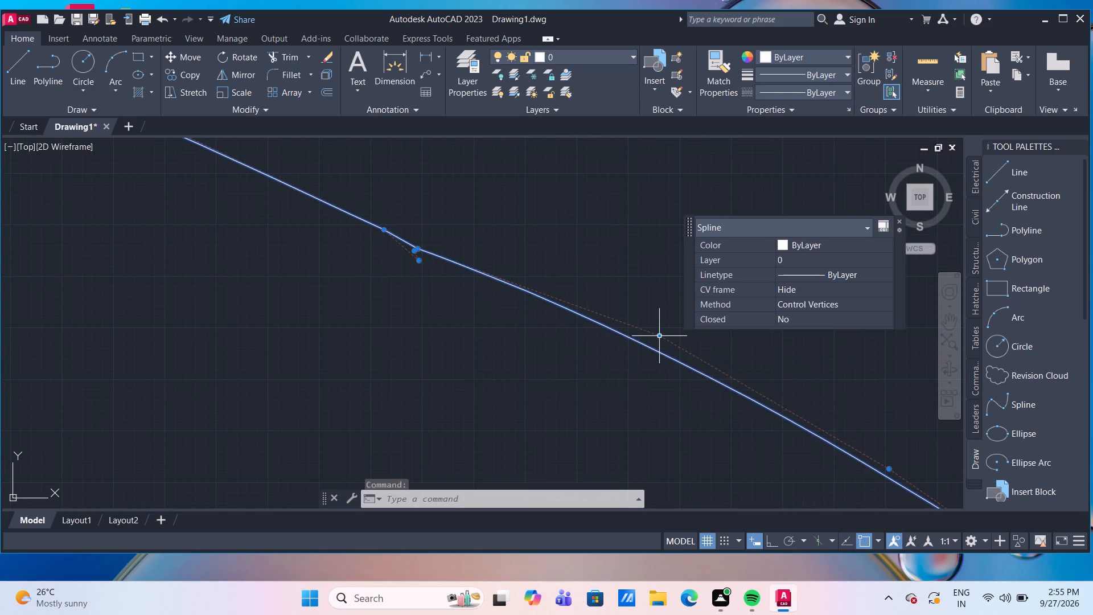
{"action": "key", "text": "Escape"}
{"action": "scroll", "coordinate": [467, 352], "scroll_direction": "down", "scroll_amount": 3}
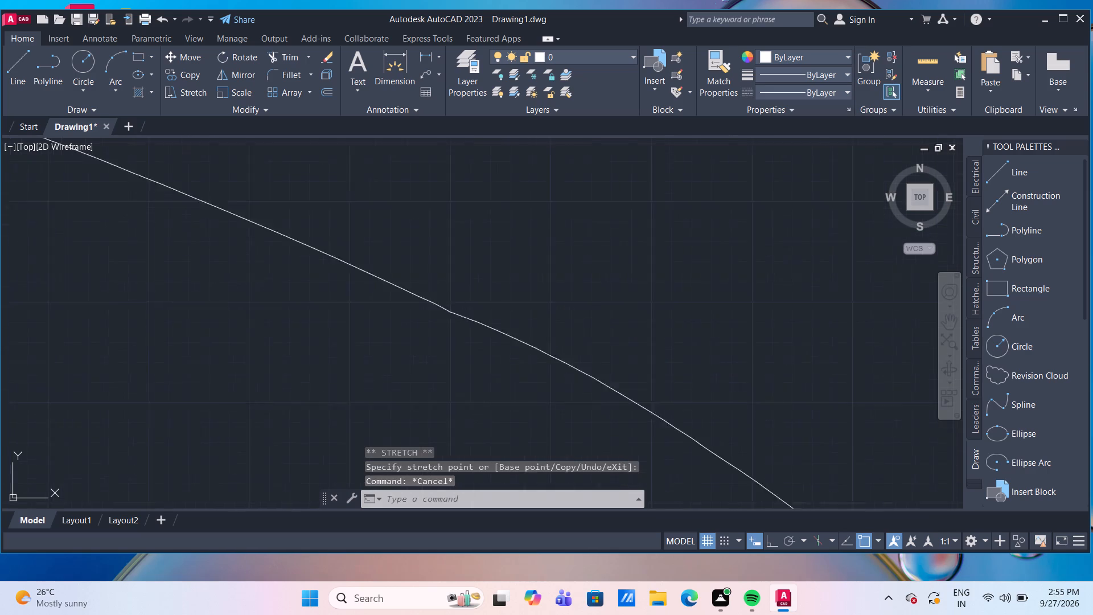
Trim the short stub and the cutaway curve pieces that extend past the neck edge across the strings.
{"action": "scroll", "coordinate": [495, 387], "scroll_direction": "down", "scroll_amount": 7}
{"action": "scroll", "coordinate": [616, 428], "scroll_direction": "down", "scroll_amount": 2}
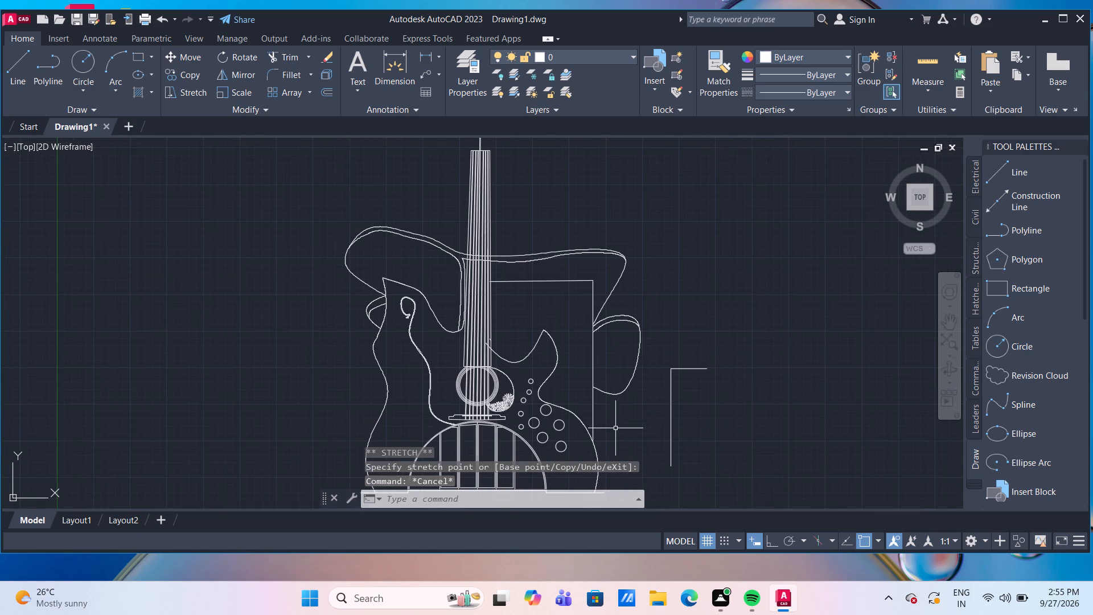
{"action": "scroll", "coordinate": [507, 354], "scroll_direction": "up", "scroll_amount": 3}
{"action": "scroll", "coordinate": [439, 315], "scroll_direction": "up", "scroll_amount": 2}
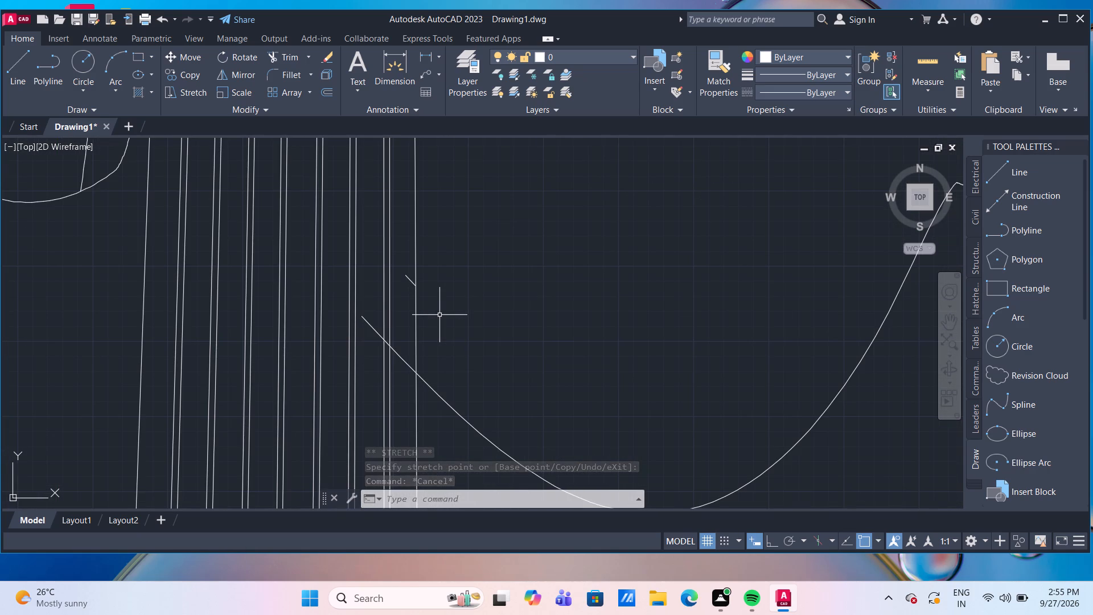
{"action": "type", "text": "tr"}
{"action": "key", "text": "Return"}
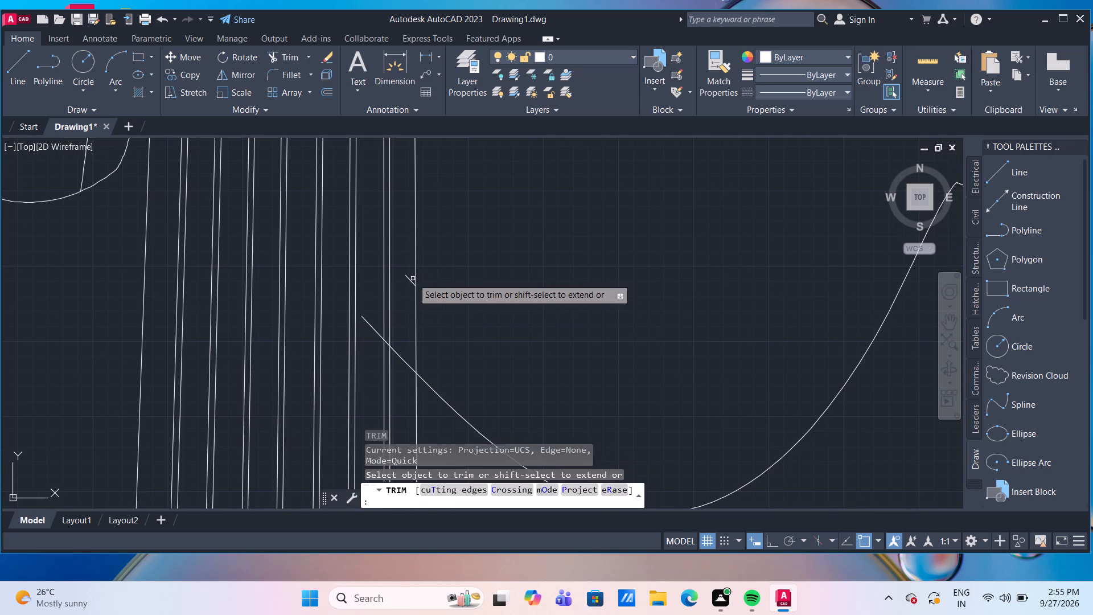
{"action": "left_click", "coordinate": [409, 278]}
{"action": "left_click", "coordinate": [404, 360]}
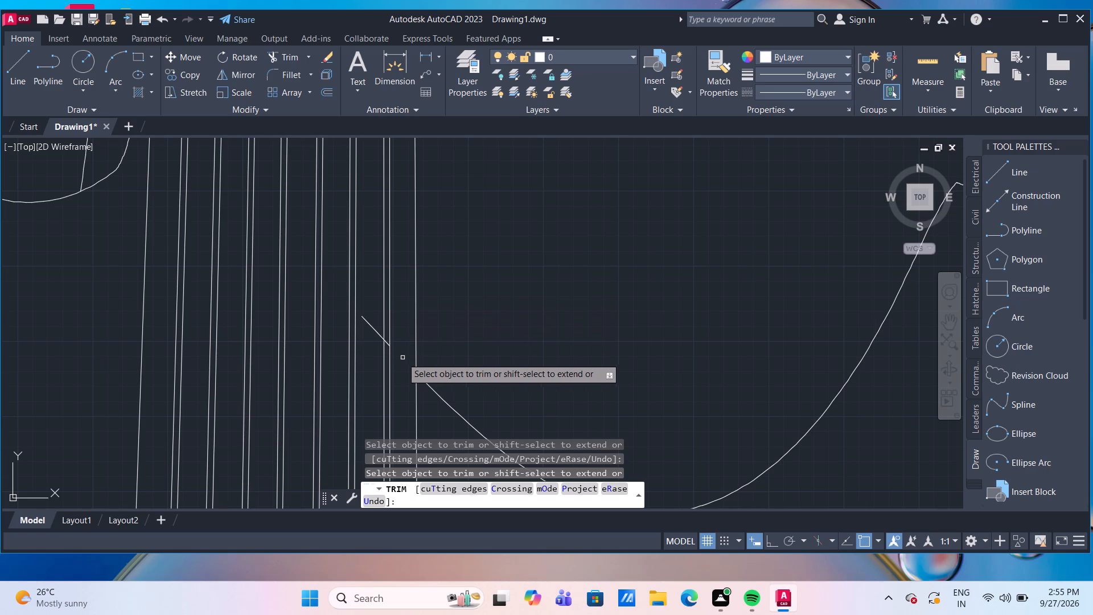
{"action": "scroll", "coordinate": [397, 343], "scroll_direction": "up", "scroll_amount": 4}
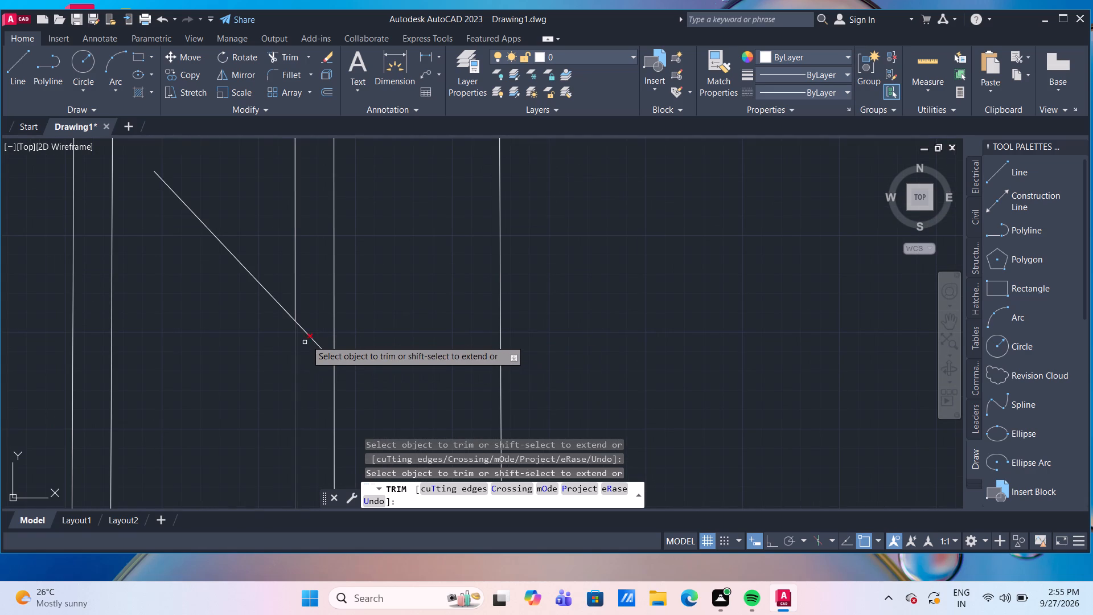
{"action": "left_click", "coordinate": [311, 337]}
{"action": "left_click", "coordinate": [260, 285]}
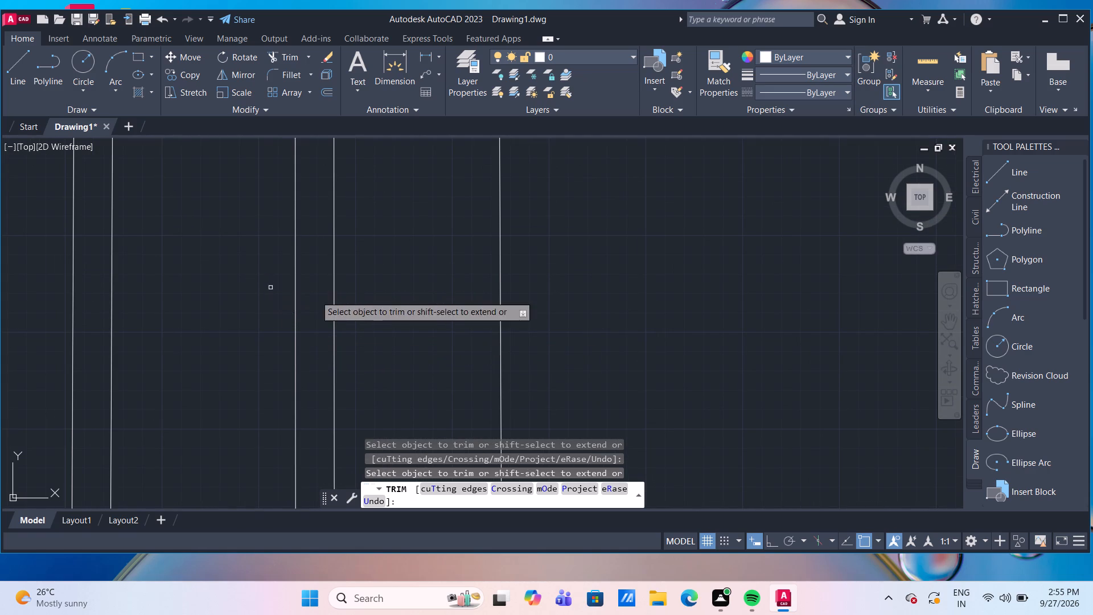
{"action": "scroll", "coordinate": [579, 256], "scroll_direction": "down", "scroll_amount": 8}
{"action": "scroll", "coordinate": [688, 361], "scroll_direction": "down", "scroll_amount": 3}
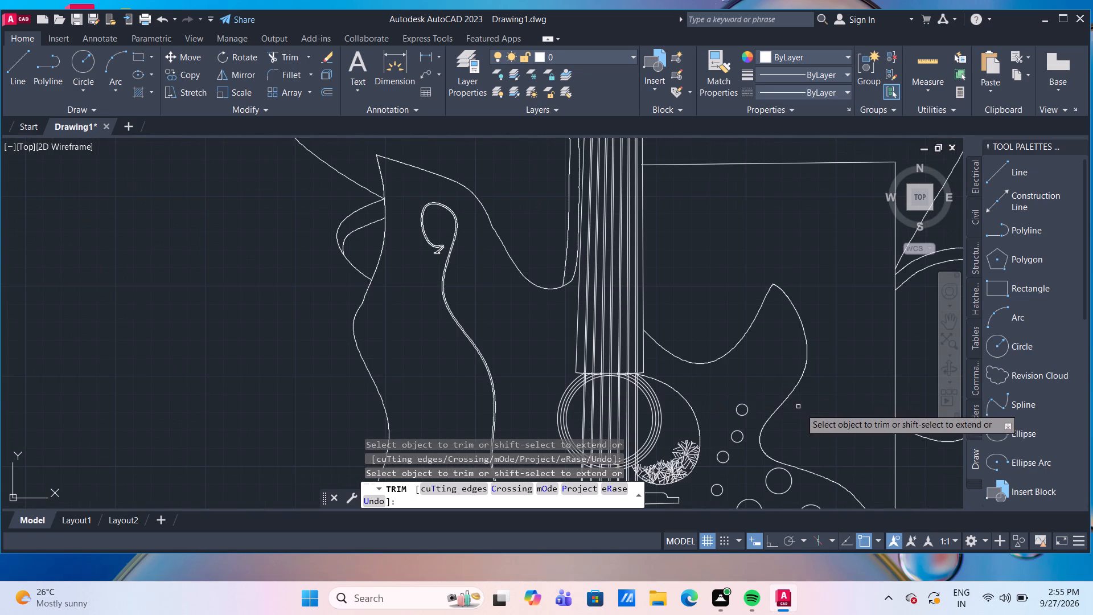
{"action": "scroll", "coordinate": [808, 421], "scroll_direction": "down", "scroll_amount": 1}
{"action": "middle_click_drag", "start_coordinate": [791, 408], "coordinate": [589, 298]}
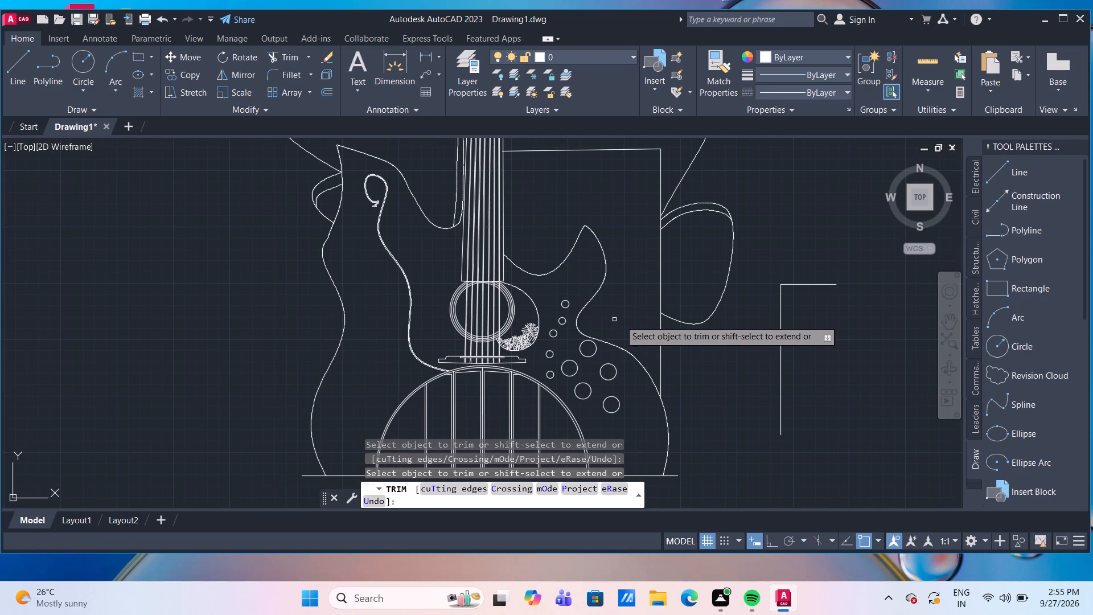
{"action": "key", "text": "Escape"}
Move the second small circle from the top of the row beside the soundhole straight down 200.
{"action": "scroll", "coordinate": [594, 366], "scroll_direction": "up", "scroll_amount": 1}
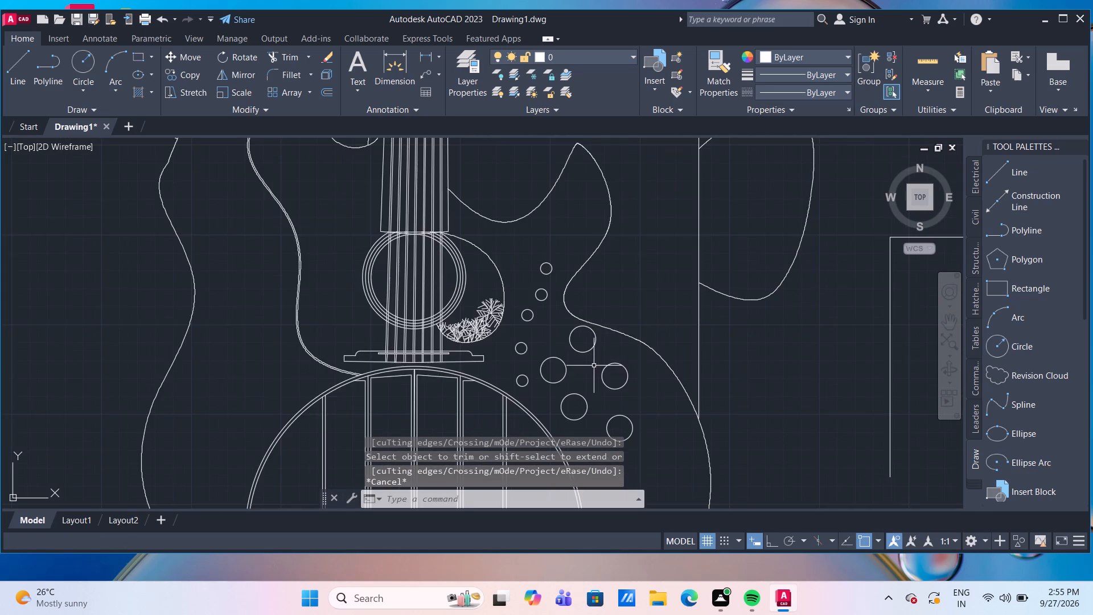
{"action": "scroll", "coordinate": [593, 370], "scroll_direction": "up", "scroll_amount": 1}
{"action": "scroll", "coordinate": [643, 384], "scroll_direction": "down", "scroll_amount": 1}
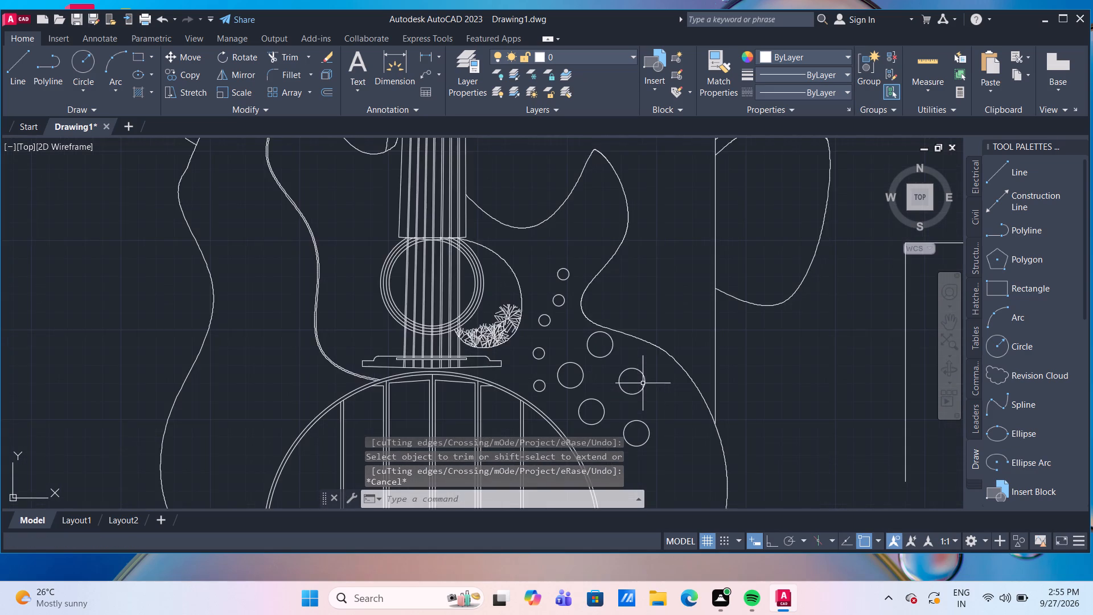
{"action": "scroll", "coordinate": [661, 412], "scroll_direction": "down", "scroll_amount": 1}
{"action": "middle_click_drag", "start_coordinate": [664, 405], "coordinate": [627, 338]}
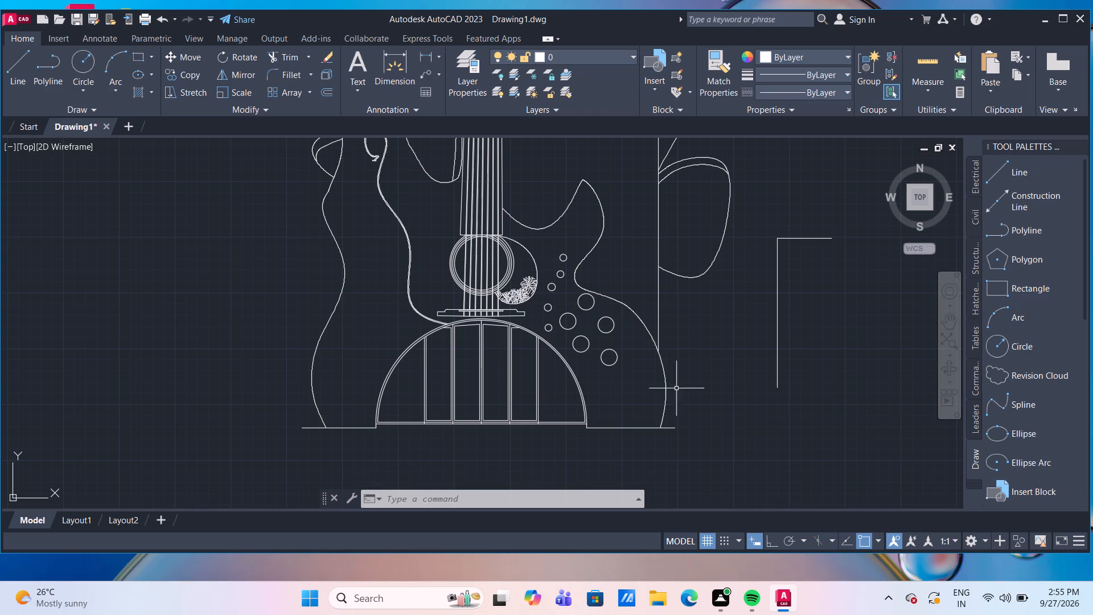
{"action": "scroll", "coordinate": [578, 276], "scroll_direction": "up", "scroll_amount": 2}
{"action": "scroll", "coordinate": [527, 300], "scroll_direction": "up", "scroll_amount": 1}
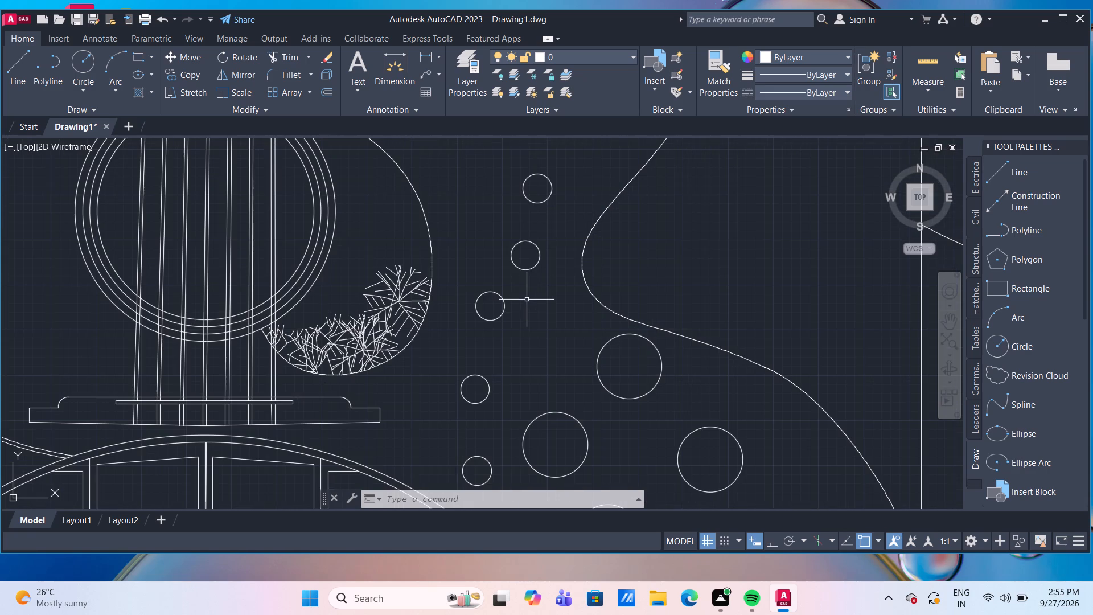
{"action": "left_click", "coordinate": [539, 251]}
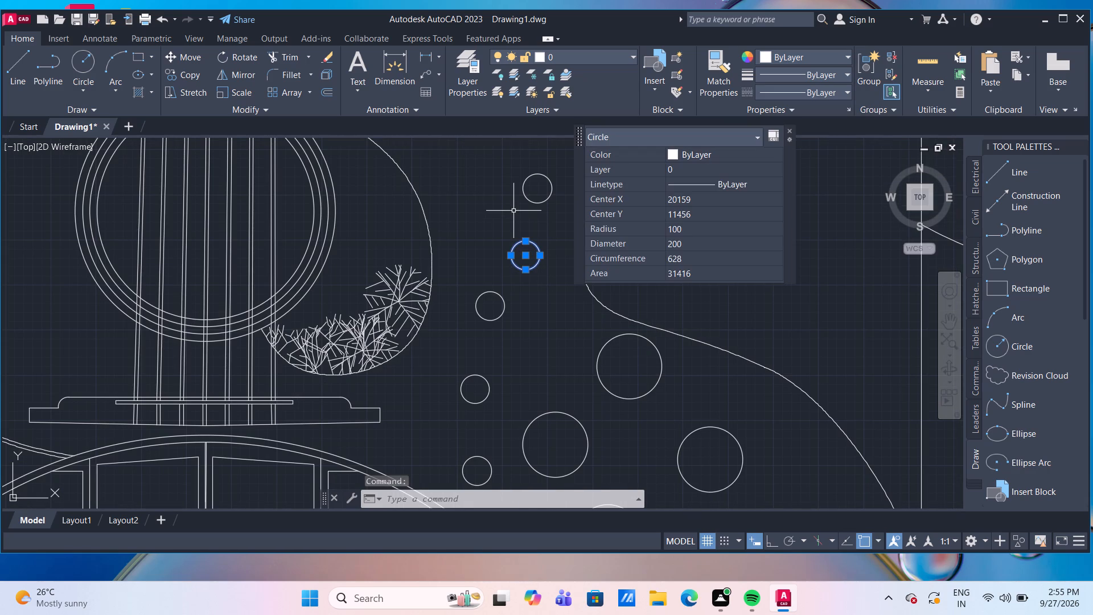
{"action": "key", "text": "m"}
{"action": "key", "text": "Return"}
{"action": "left_click", "coordinate": [525, 242]}
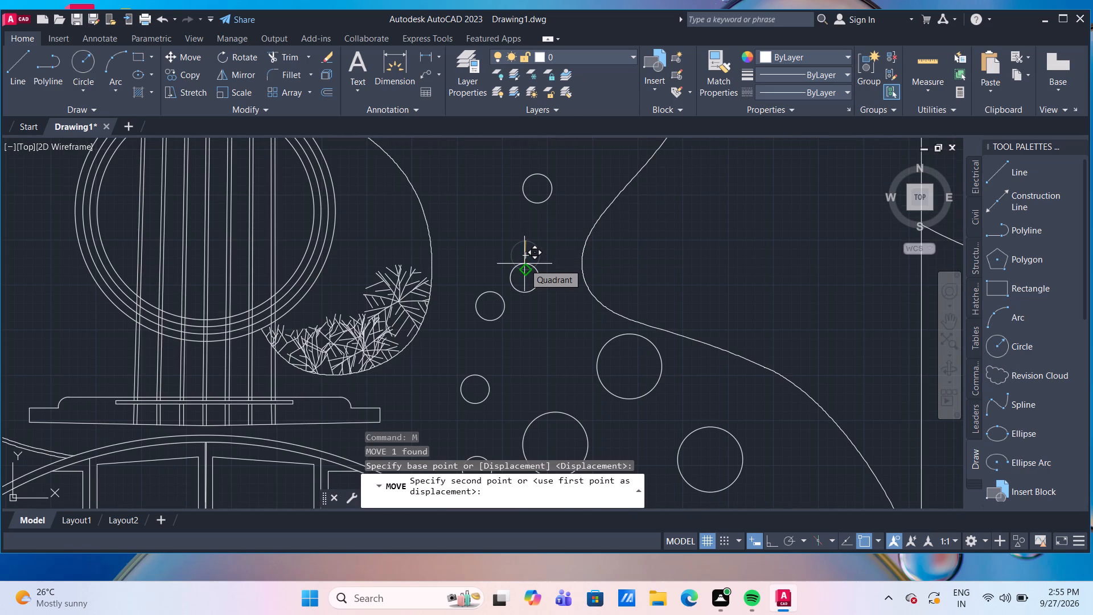
{"action": "left_click", "coordinate": [523, 270]}
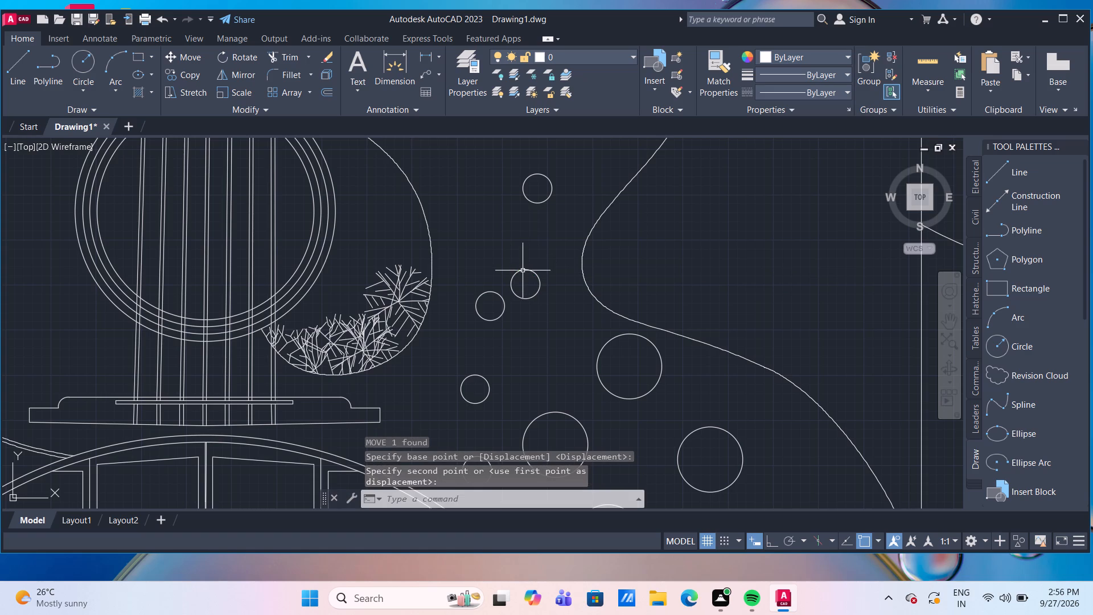
Move the topmost small circle down about 370, closer to the second one.
{"action": "left_click", "coordinate": [549, 194]}
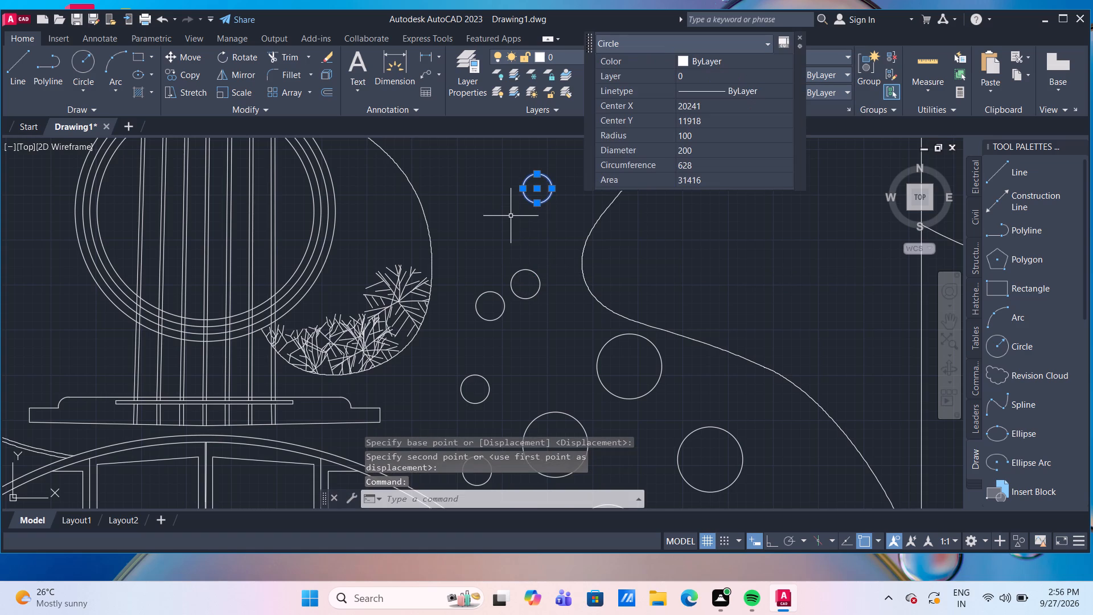
{"action": "key", "text": "m"}
{"action": "key", "text": "Return"}
{"action": "left_click_drag", "start_coordinate": [533, 202], "coordinate": [536, 208]}
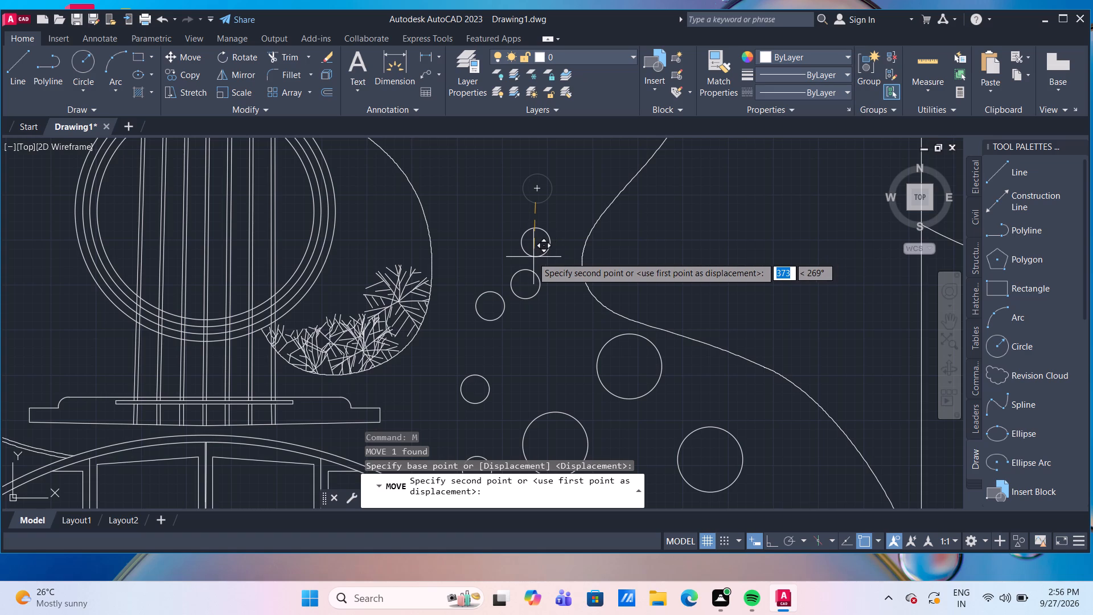
{"action": "left_click", "coordinate": [528, 257]}
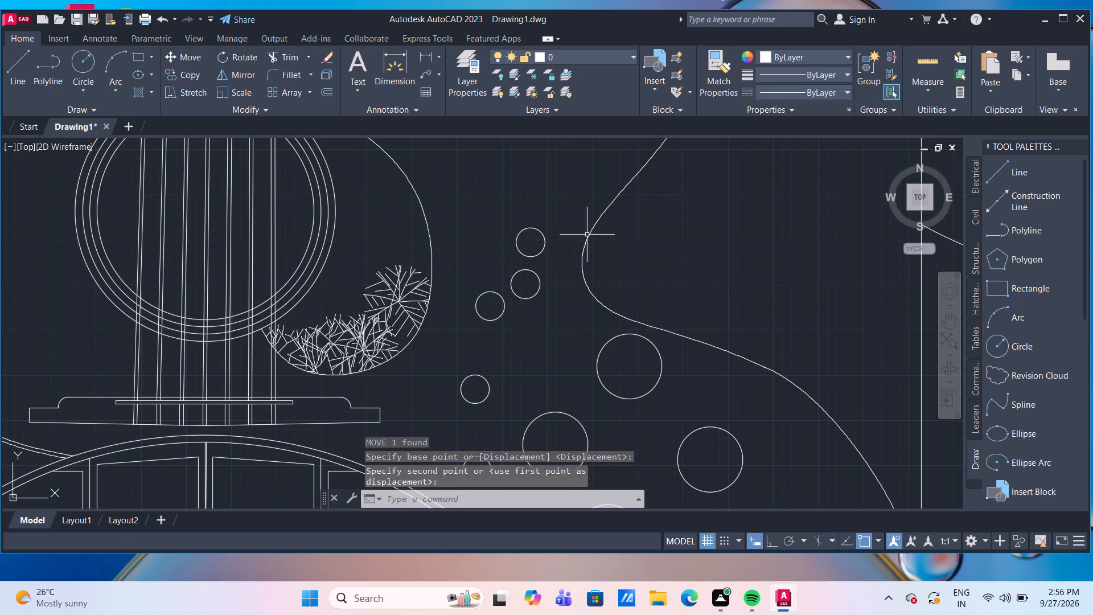
Move the third small circle from the top about 137 at 229°, down toward the bridge side.
{"action": "scroll", "coordinate": [587, 235], "scroll_direction": "down", "scroll_amount": 3}
{"action": "scroll", "coordinate": [580, 316], "scroll_direction": "up", "scroll_amount": 2}
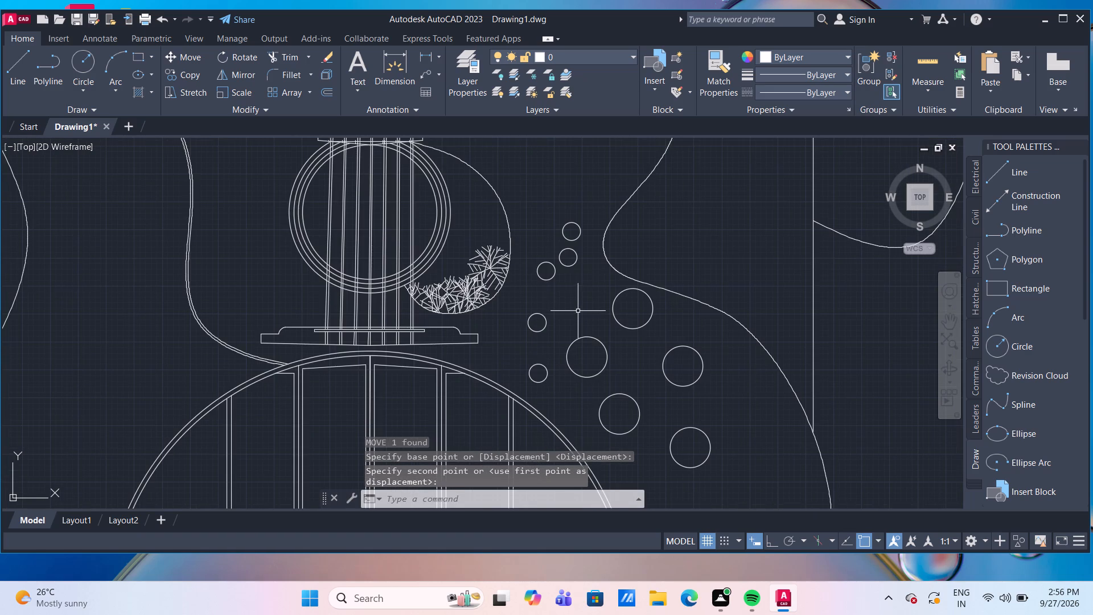
{"action": "scroll", "coordinate": [546, 324], "scroll_direction": "up", "scroll_amount": 1}
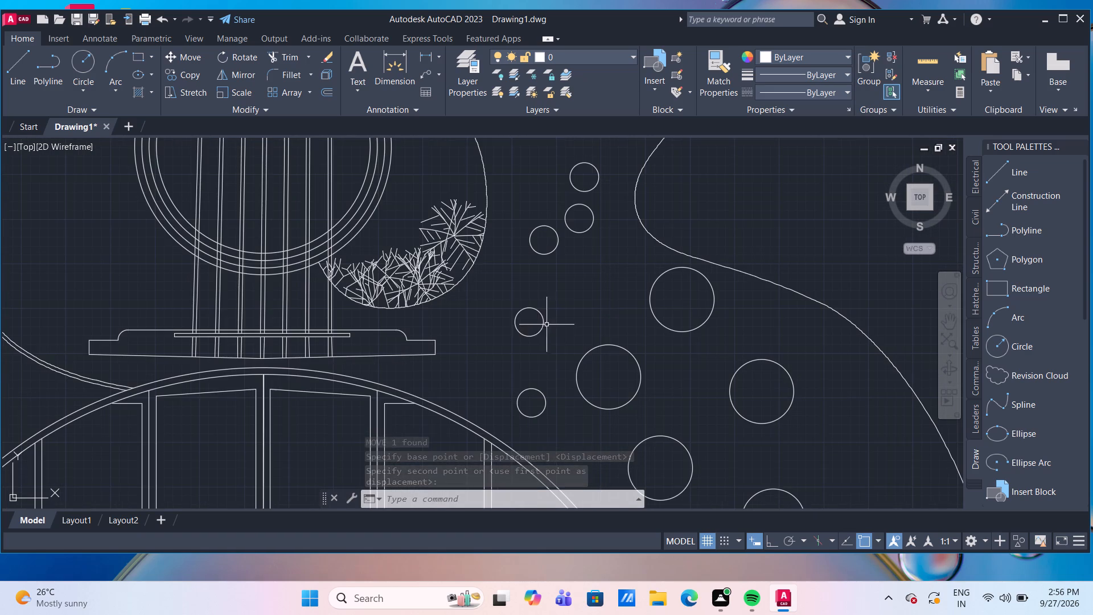
{"action": "left_click", "coordinate": [554, 250]}
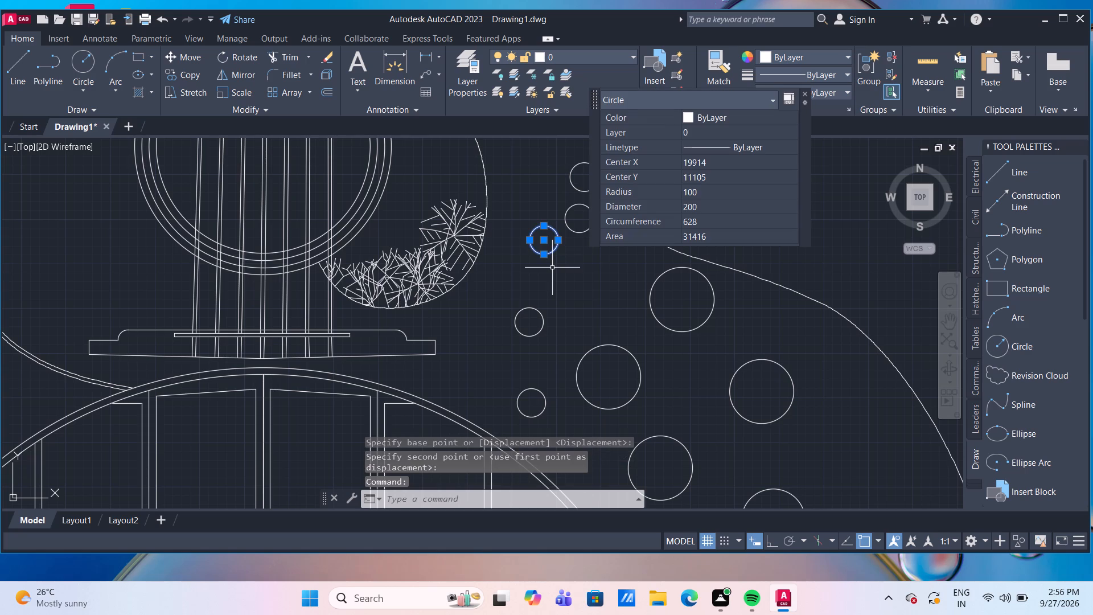
{"action": "key", "text": "m"}
{"action": "key", "text": "Return"}
{"action": "left_click", "coordinate": [544, 252]}
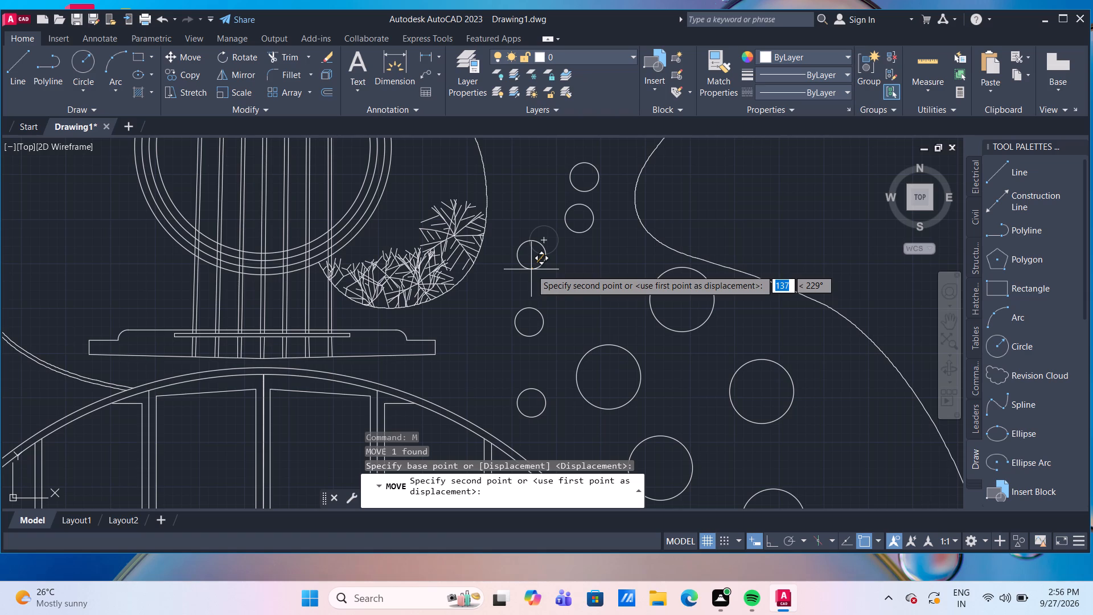
{"action": "left_click", "coordinate": [531, 269]}
Move the second small circle from the top 100 toward the soundhole, from its outer quadrant to its centre.
{"action": "left_click", "coordinate": [589, 232]}
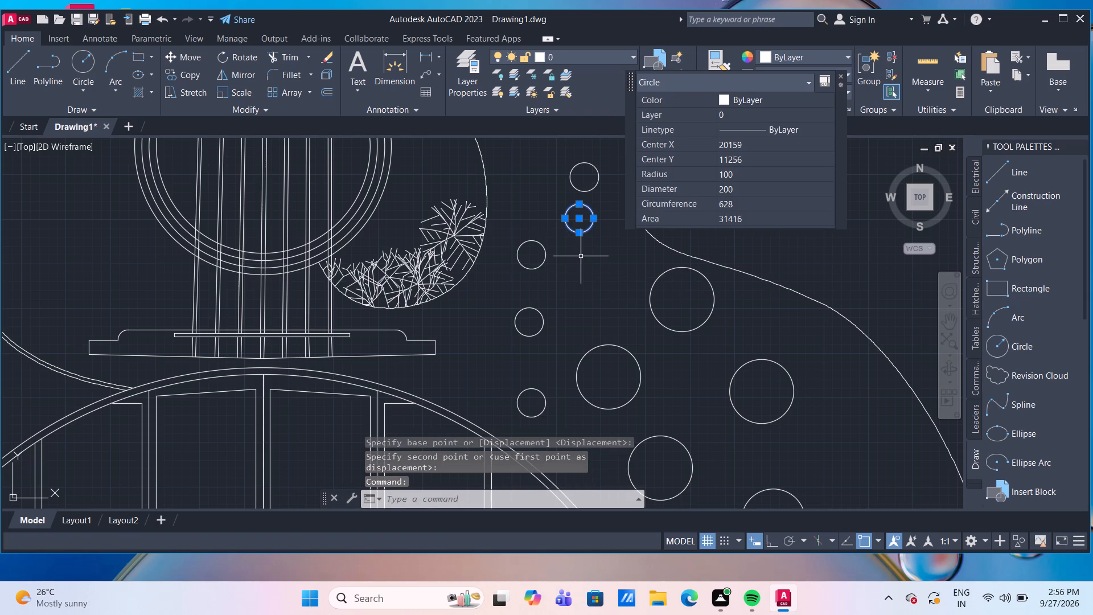
{"action": "key", "text": "m"}
{"action": "key", "text": "Return"}
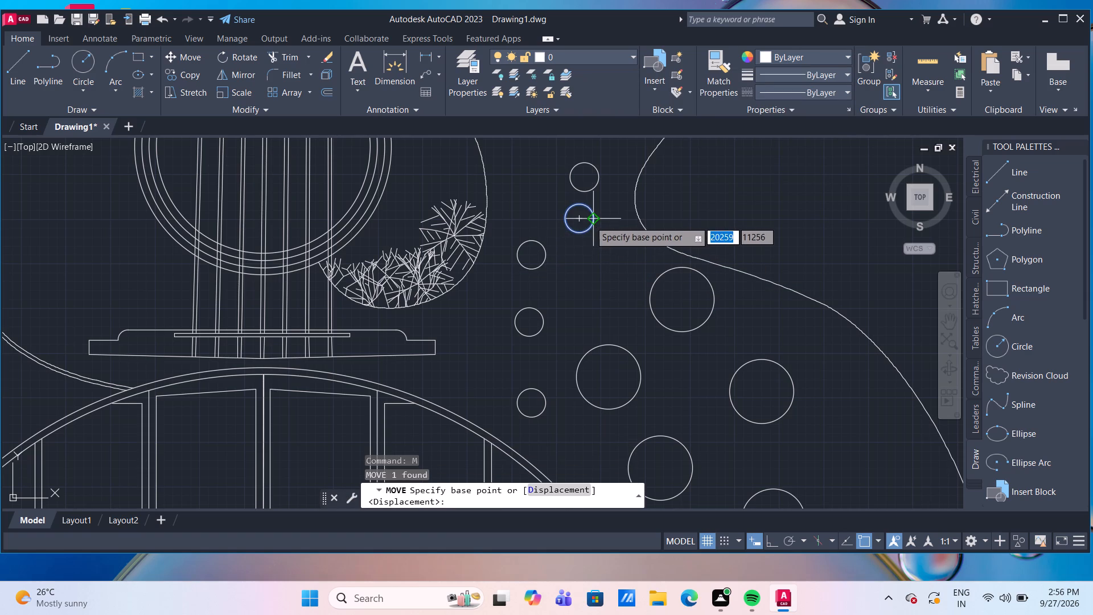
{"action": "left_click", "coordinate": [590, 221]}
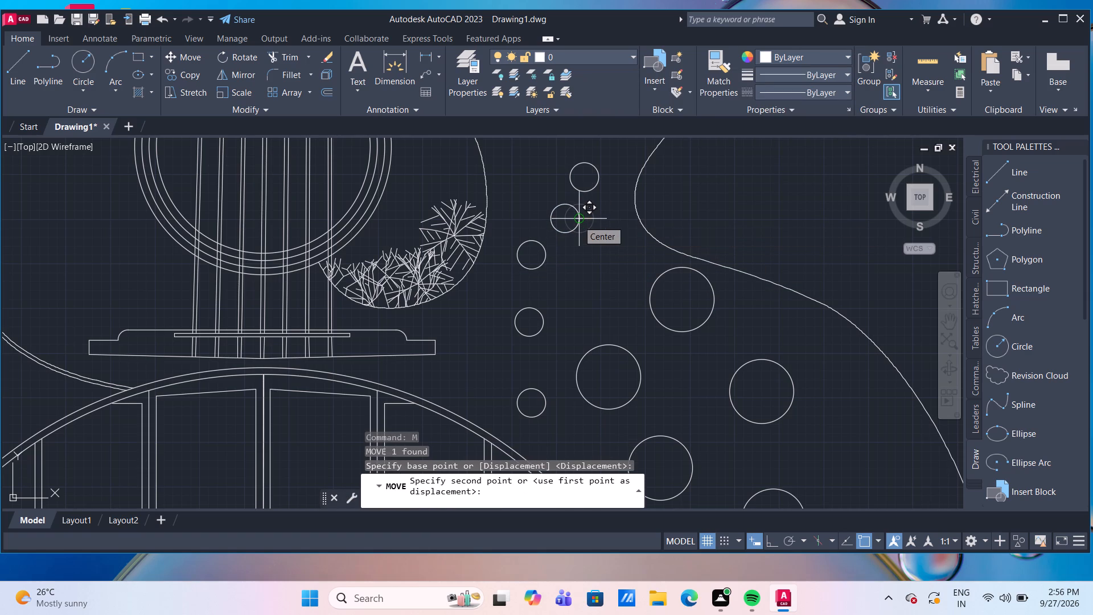
{"action": "left_click", "coordinate": [578, 220]}
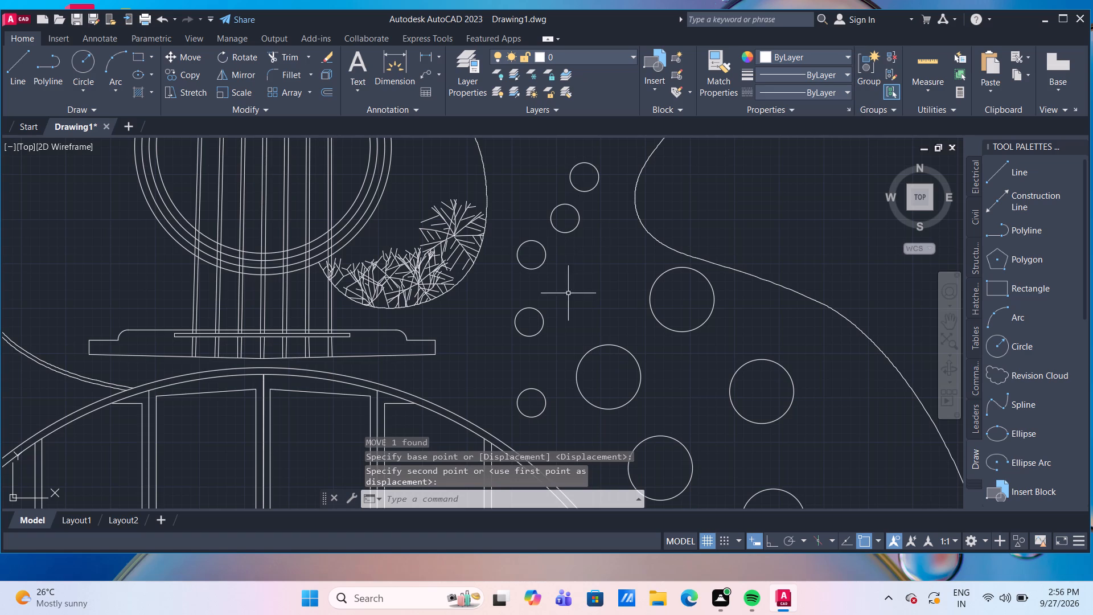
Move the fourth small circle from the top 200 at 180°, toward the bridge.
{"action": "left_click", "coordinate": [544, 320]}
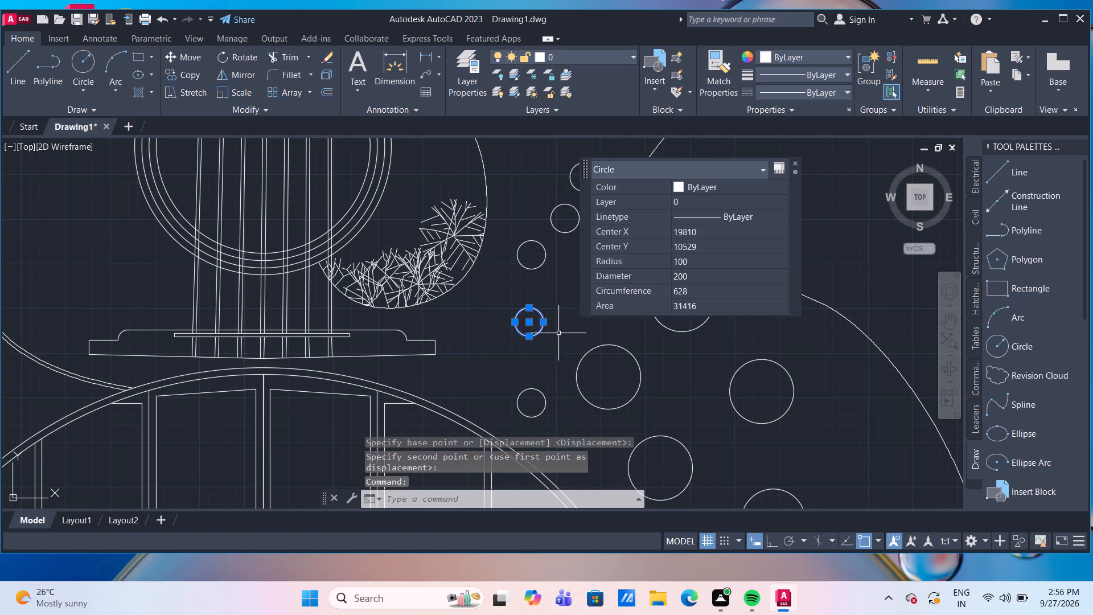
{"action": "key", "text": "m"}
{"action": "key", "text": "Return"}
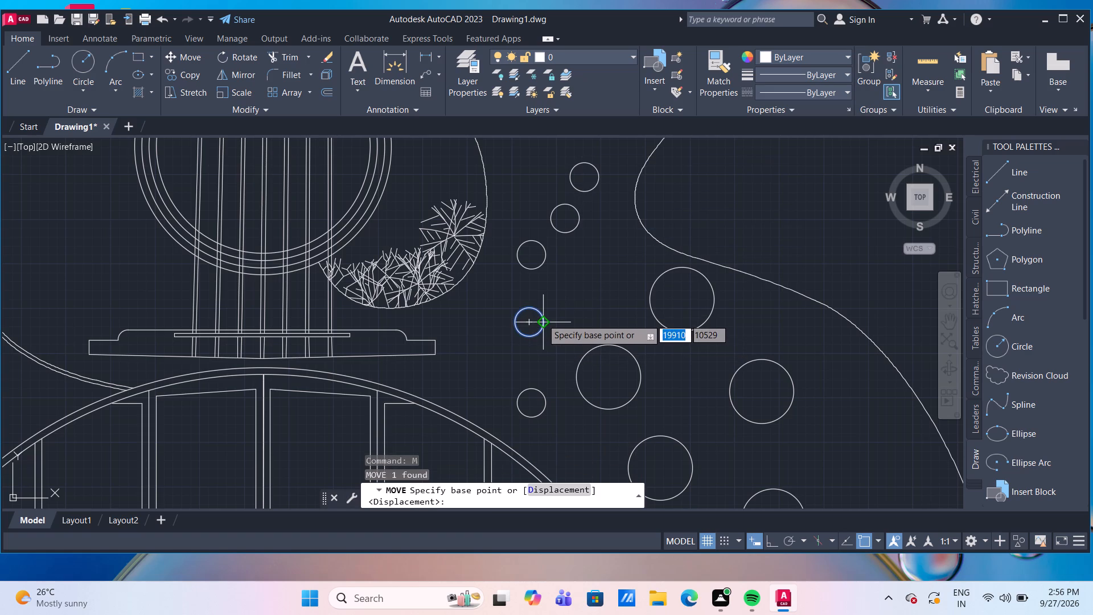
{"action": "left_click", "coordinate": [542, 319]}
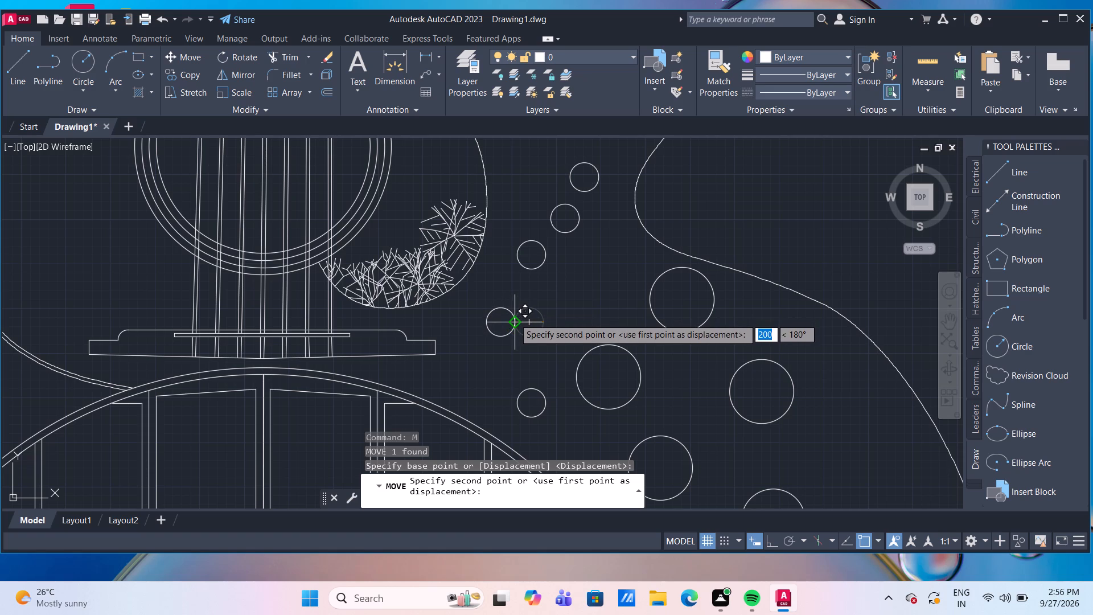
{"action": "left_click", "coordinate": [514, 318]}
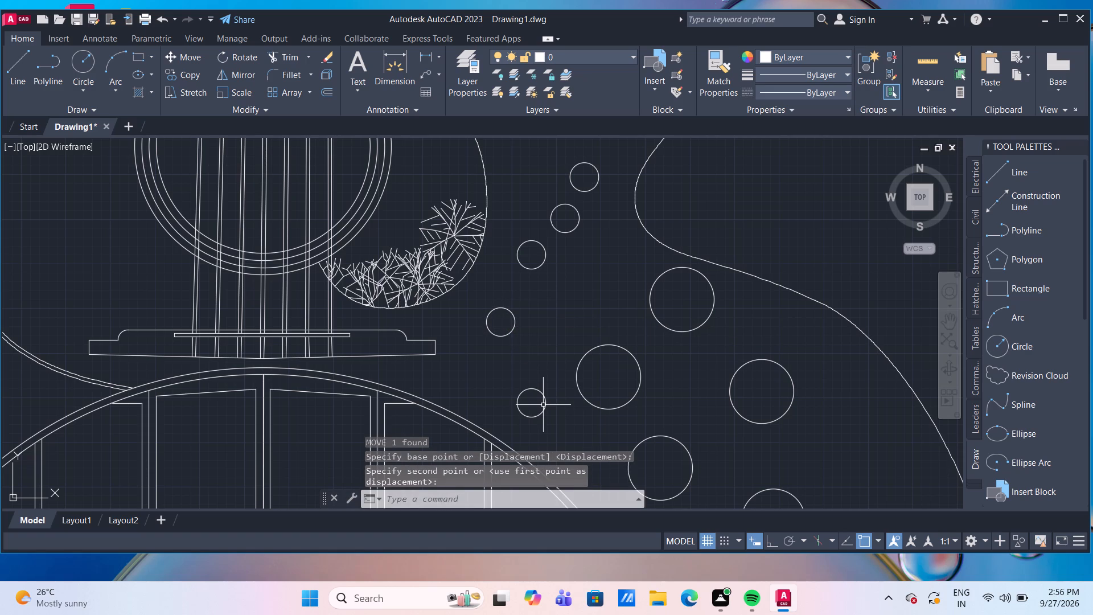
Move the lowest small circle about 270 at 152°, toward the bridge and beneath the fourth small circle.
{"action": "left_click_drag", "start_coordinate": [543, 405], "coordinate": [542, 399]}
{"action": "key", "text": "m"}
{"action": "key", "text": "Return"}
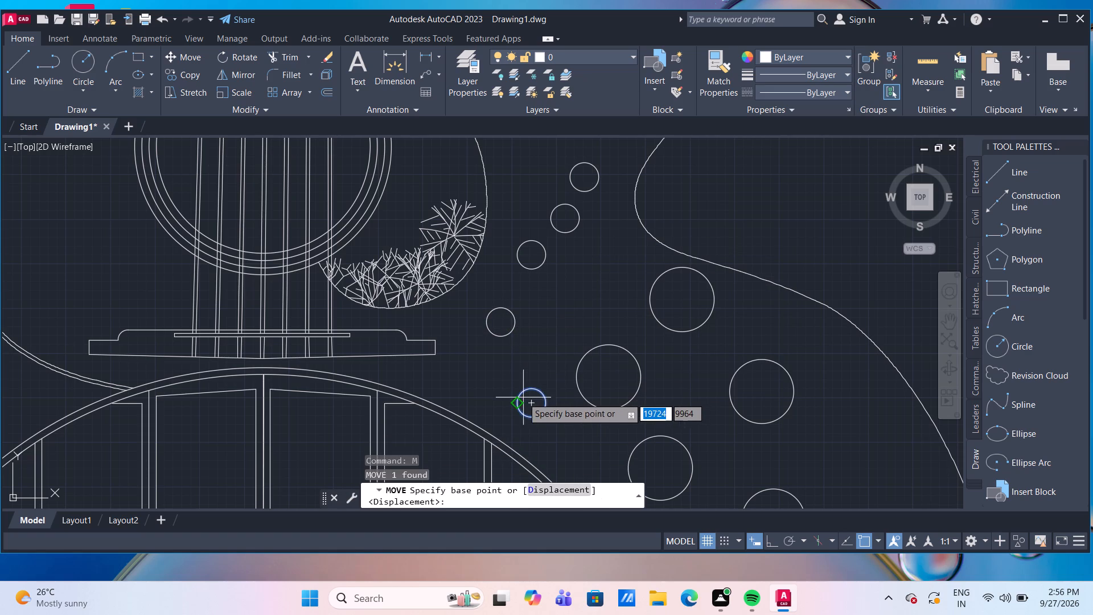
{"action": "left_click_drag", "start_coordinate": [520, 400], "coordinate": [515, 394]}
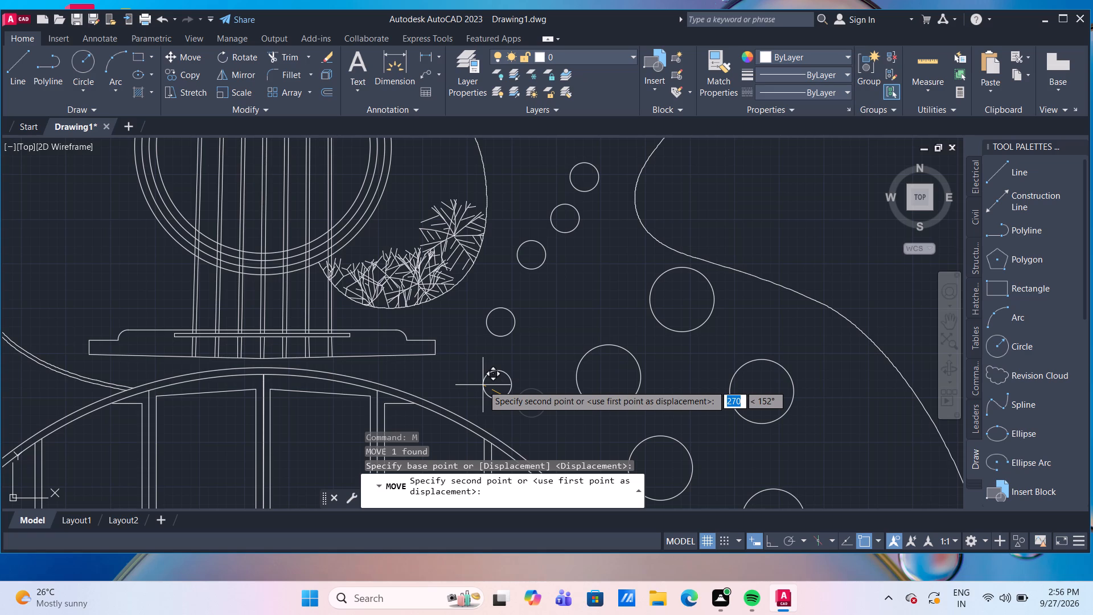
{"action": "left_click", "coordinate": [483, 385]}
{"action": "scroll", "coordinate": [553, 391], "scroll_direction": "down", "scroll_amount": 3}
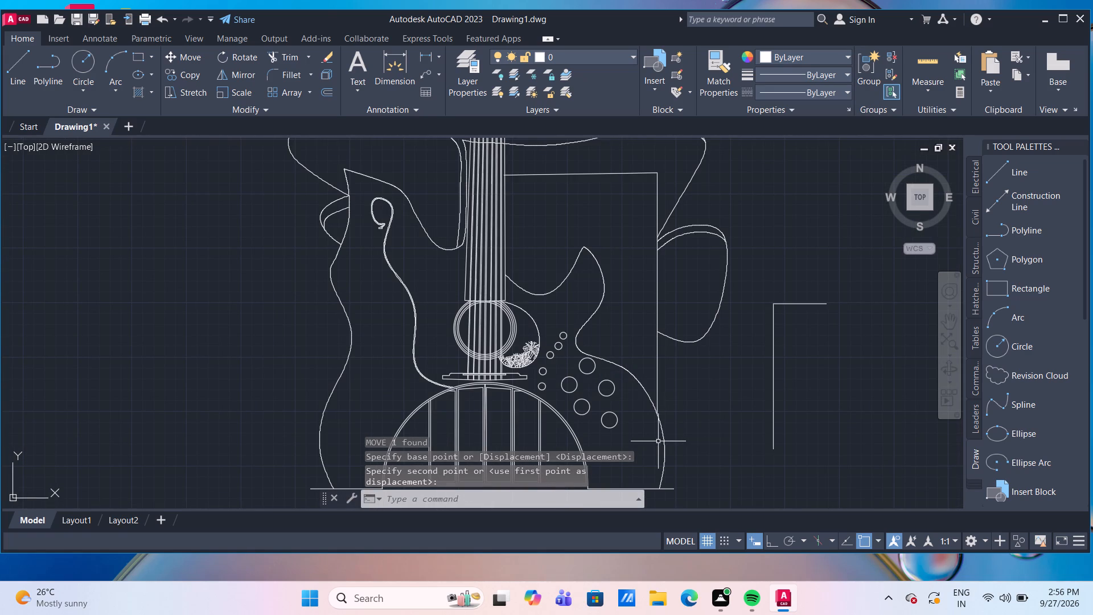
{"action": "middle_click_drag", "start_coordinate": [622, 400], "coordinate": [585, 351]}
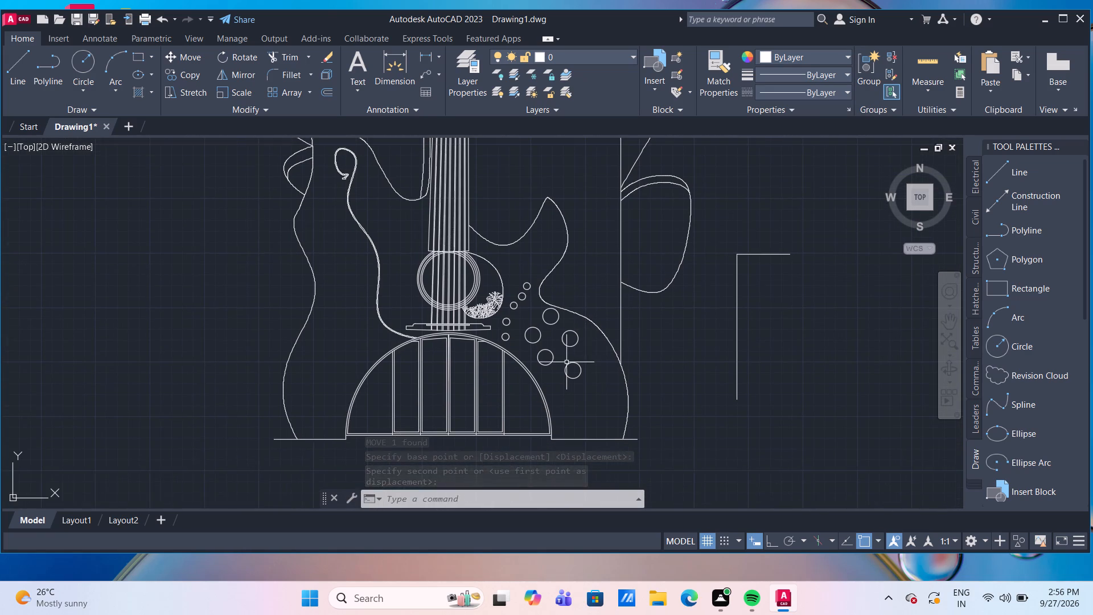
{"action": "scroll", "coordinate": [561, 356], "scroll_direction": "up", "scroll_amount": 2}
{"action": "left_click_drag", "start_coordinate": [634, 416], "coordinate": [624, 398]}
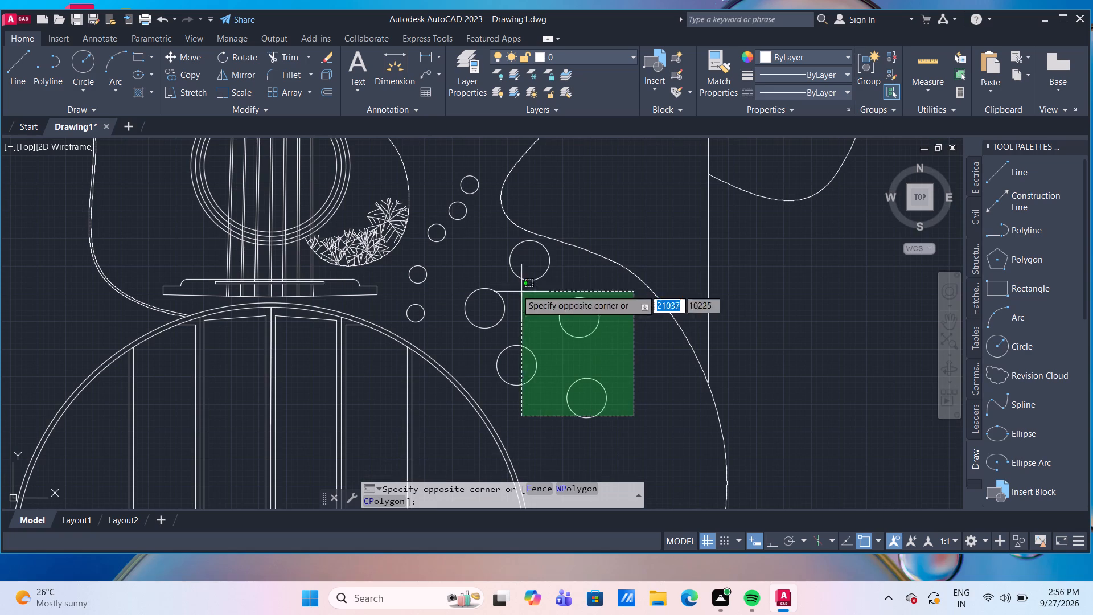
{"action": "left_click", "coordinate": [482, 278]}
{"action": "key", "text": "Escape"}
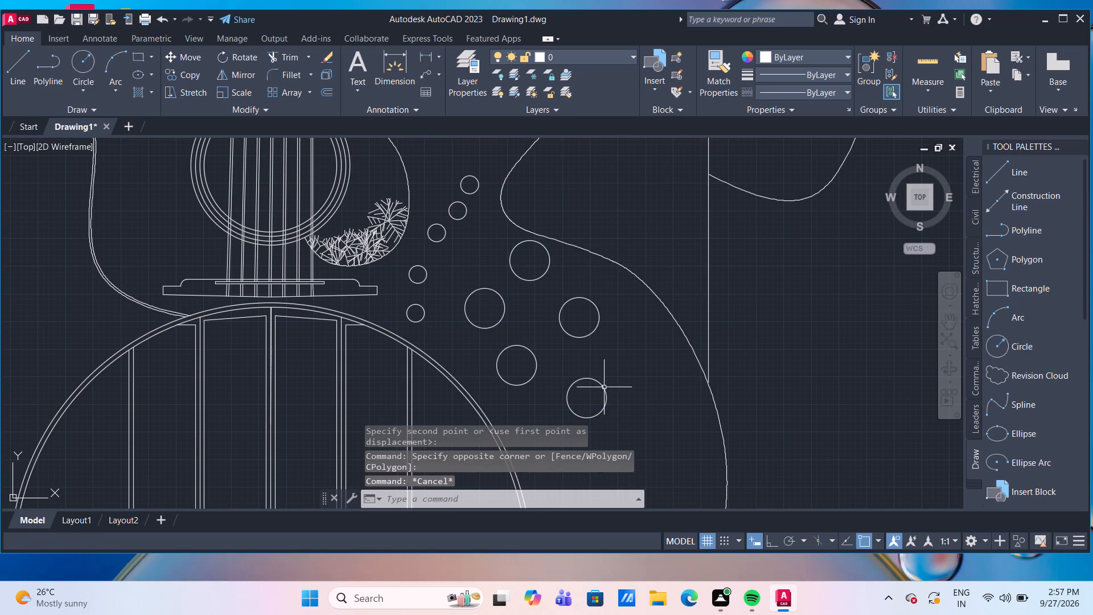
Set the radius of all five large circles on the lower body to 200.
{"action": "left_click_drag", "start_coordinate": [591, 397], "coordinate": [586, 384]}
{"action": "left_click", "coordinate": [499, 272]}
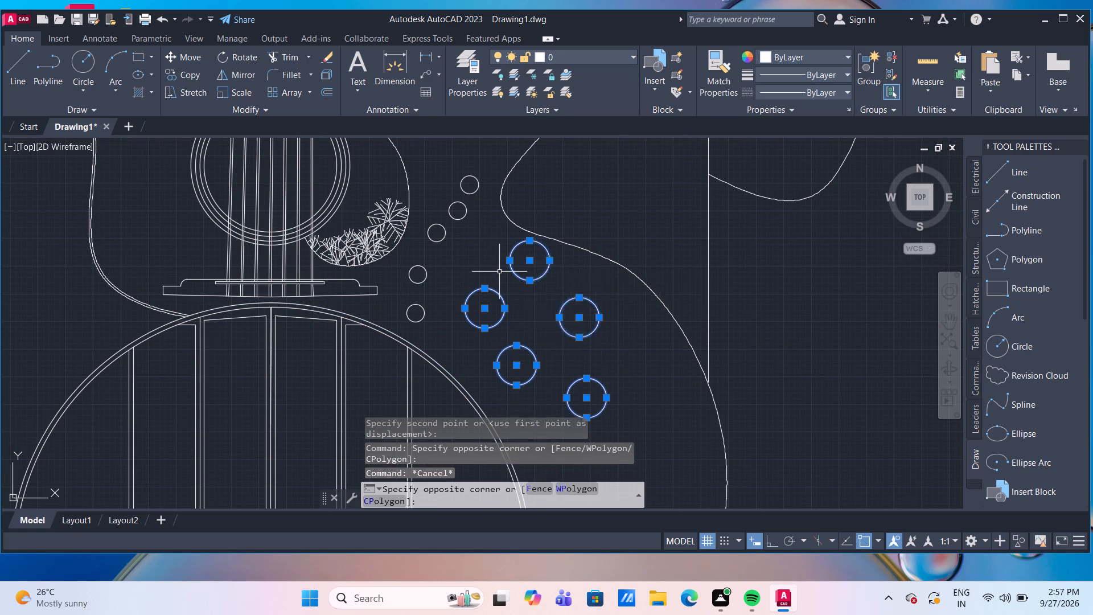
{"action": "left_click", "coordinate": [674, 280]}
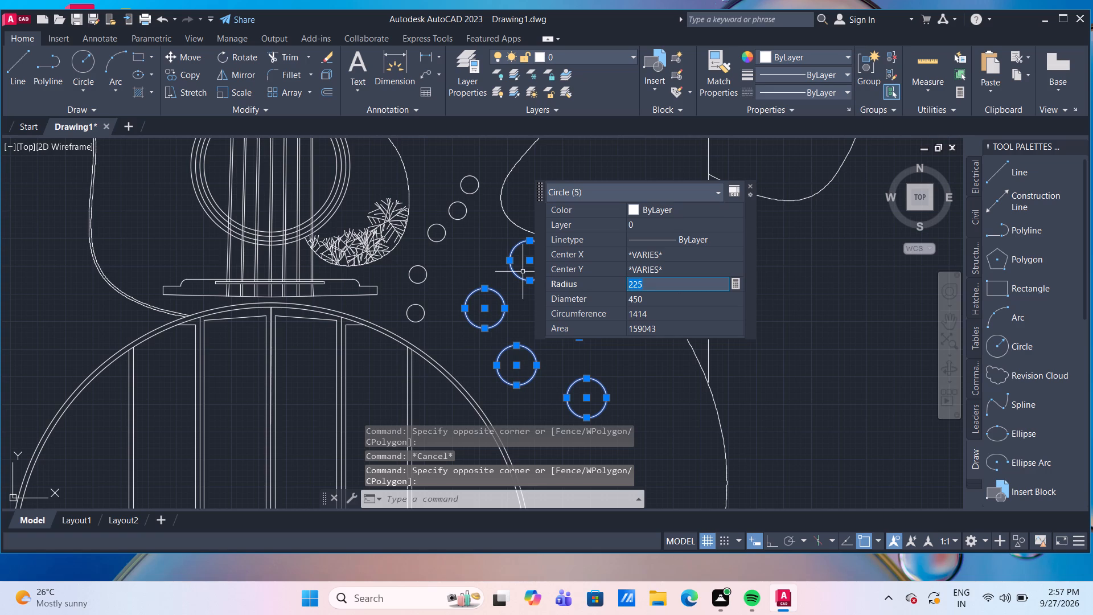
{"action": "type", "text": "200"}
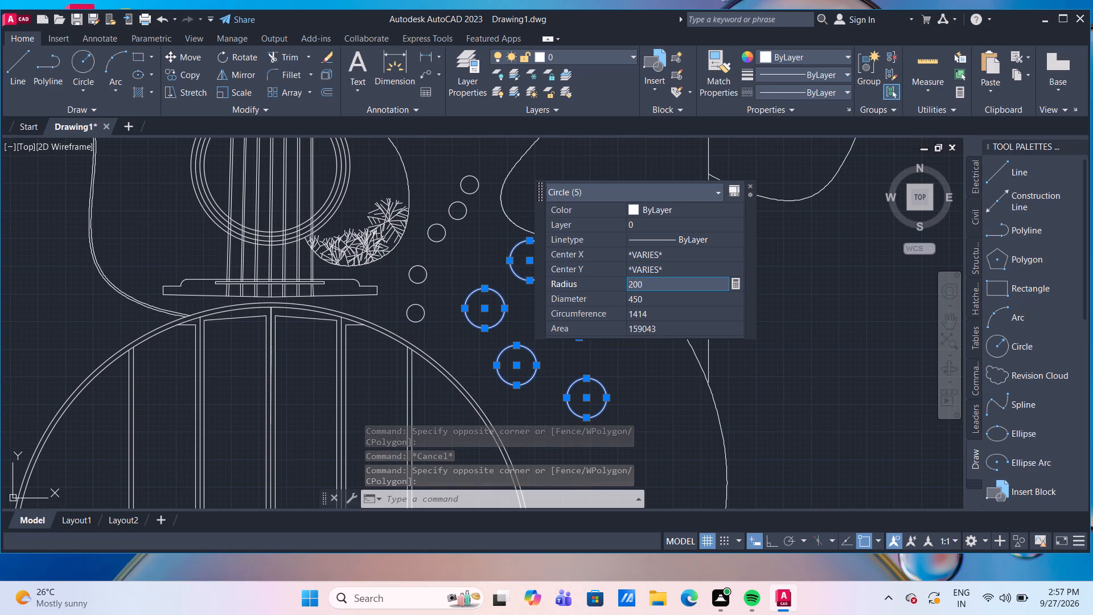
{"action": "key", "text": "Return"}
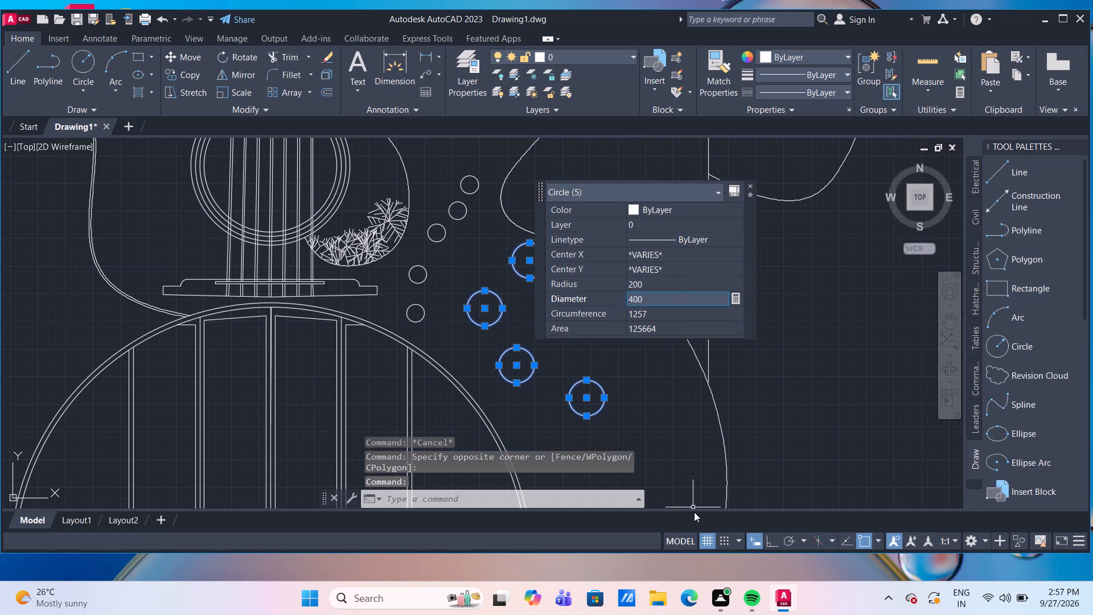
{"action": "key", "text": "Escape"}
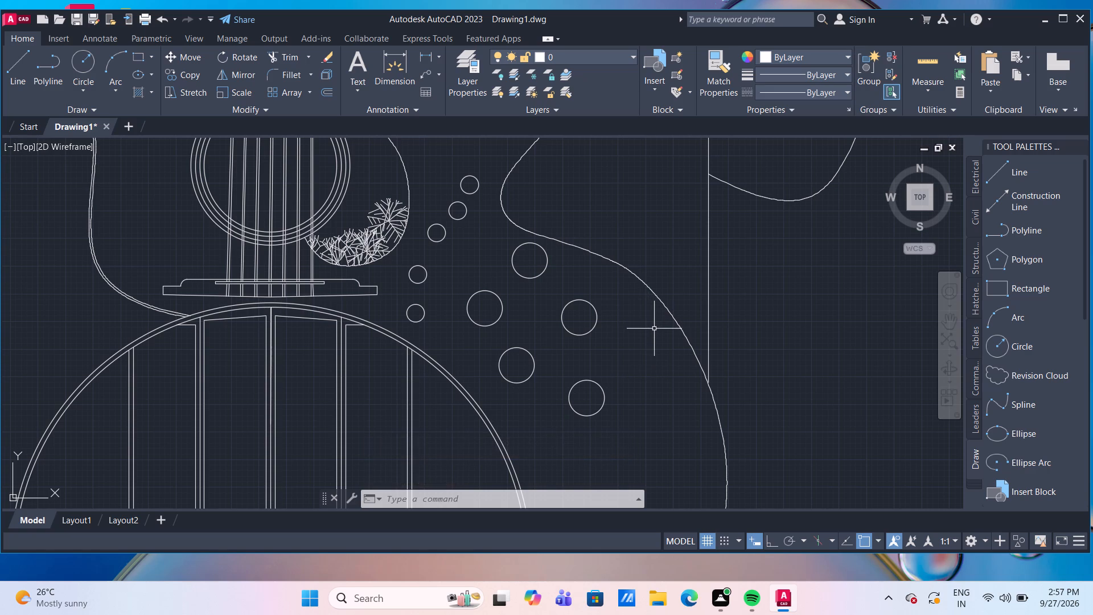
Move the large circle nearest the bridge 200 at 180°, from its centre to its outer quadrant.
{"action": "left_click", "coordinate": [470, 298]}
{"action": "key", "text": "m"}
{"action": "key", "text": "Return"}
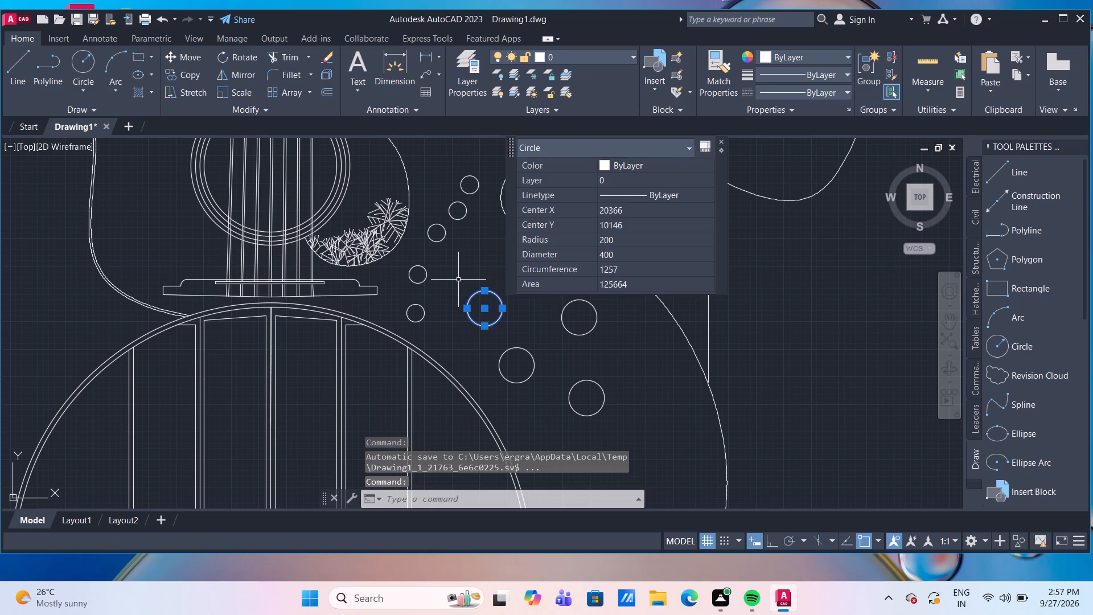
{"action": "left_click", "coordinate": [483, 309]}
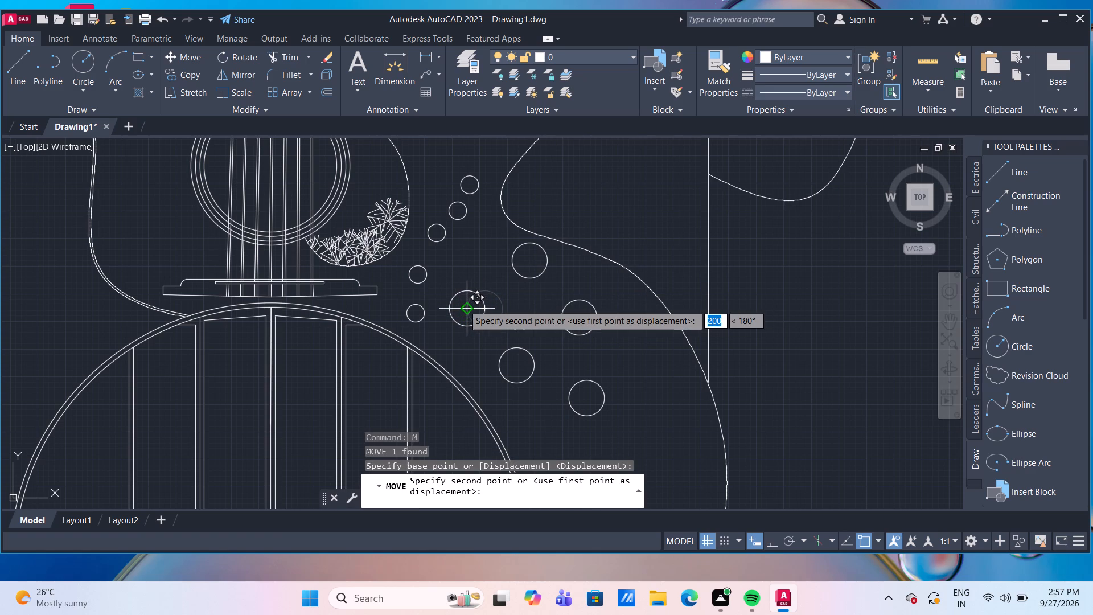
{"action": "left_click", "coordinate": [463, 305]}
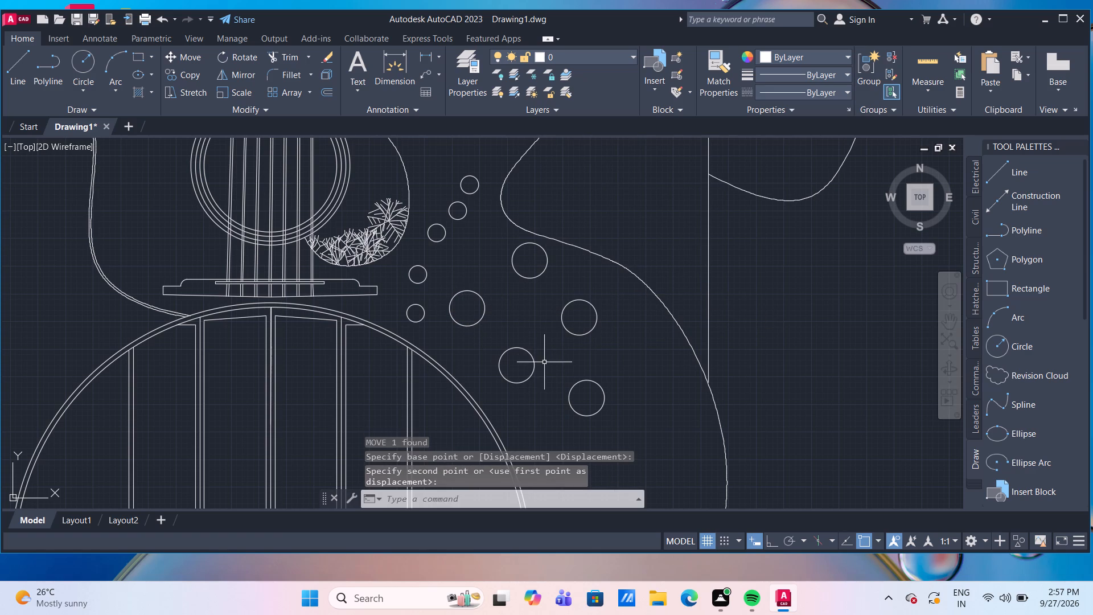
Move the topmost large circle about 200 at 208°, away from the cutaway curve.
{"action": "scroll", "coordinate": [558, 366], "scroll_direction": "down", "scroll_amount": 2}
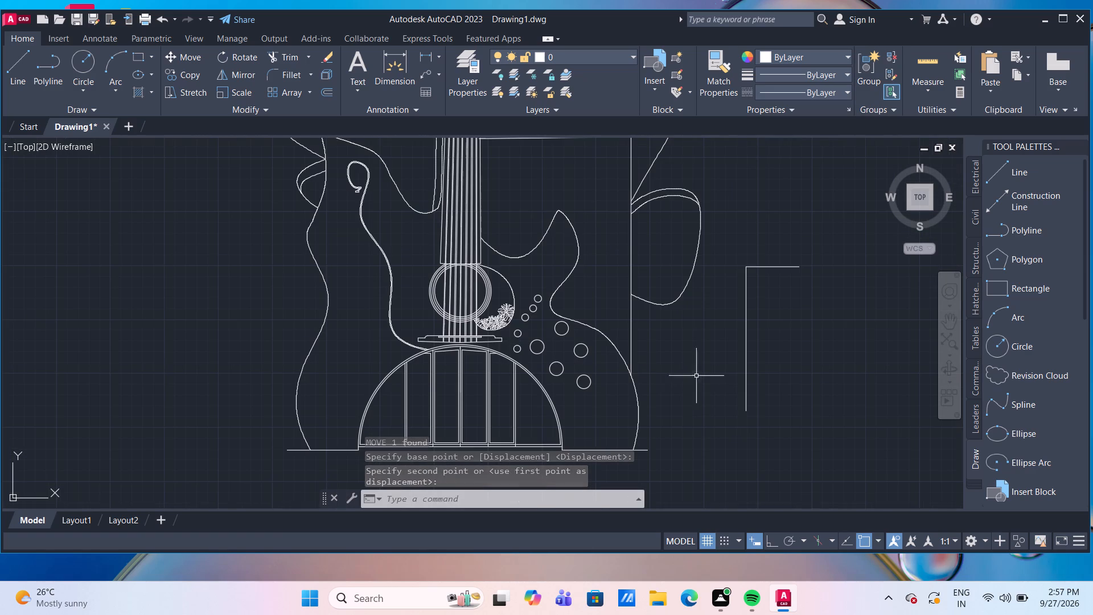
{"action": "scroll", "coordinate": [607, 343], "scroll_direction": "up", "scroll_amount": 2}
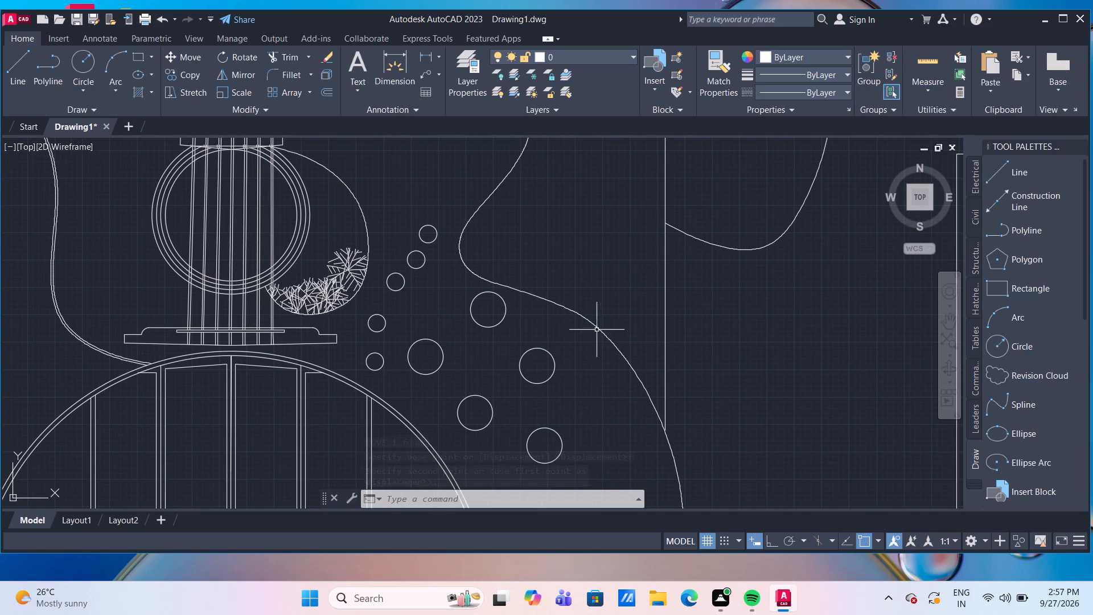
{"action": "left_click", "coordinate": [505, 319]}
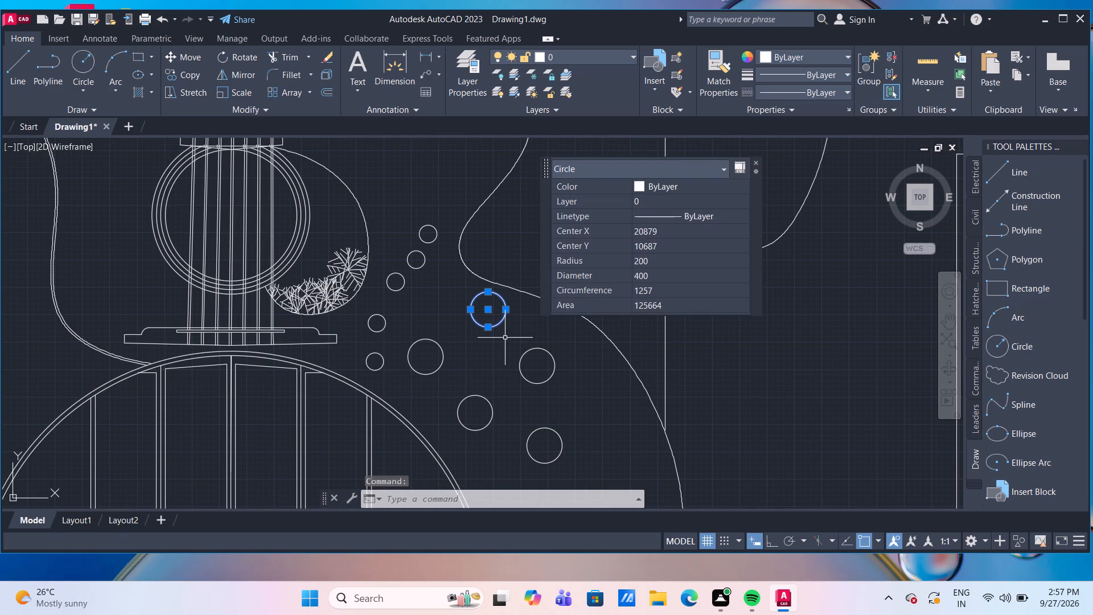
{"action": "key", "text": "m"}
{"action": "key", "text": "Return"}
{"action": "left_click", "coordinate": [488, 313]}
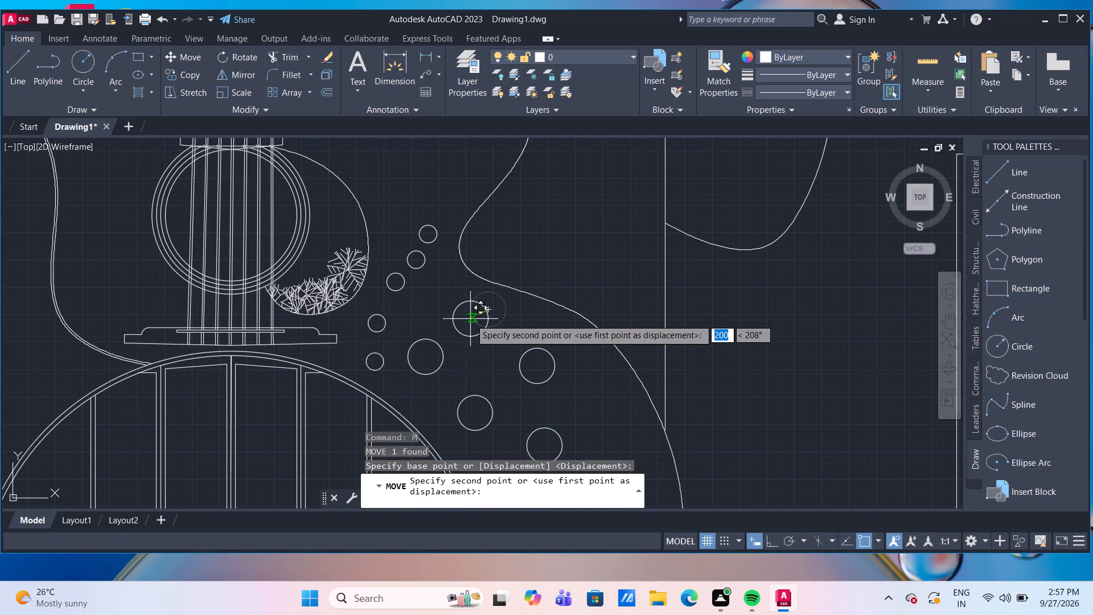
{"action": "left_click", "coordinate": [470, 319]}
Move the upper of the two outermost large circles slightly down and inward, away from the body edge.
{"action": "scroll", "coordinate": [560, 351], "scroll_direction": "down", "scroll_amount": 2}
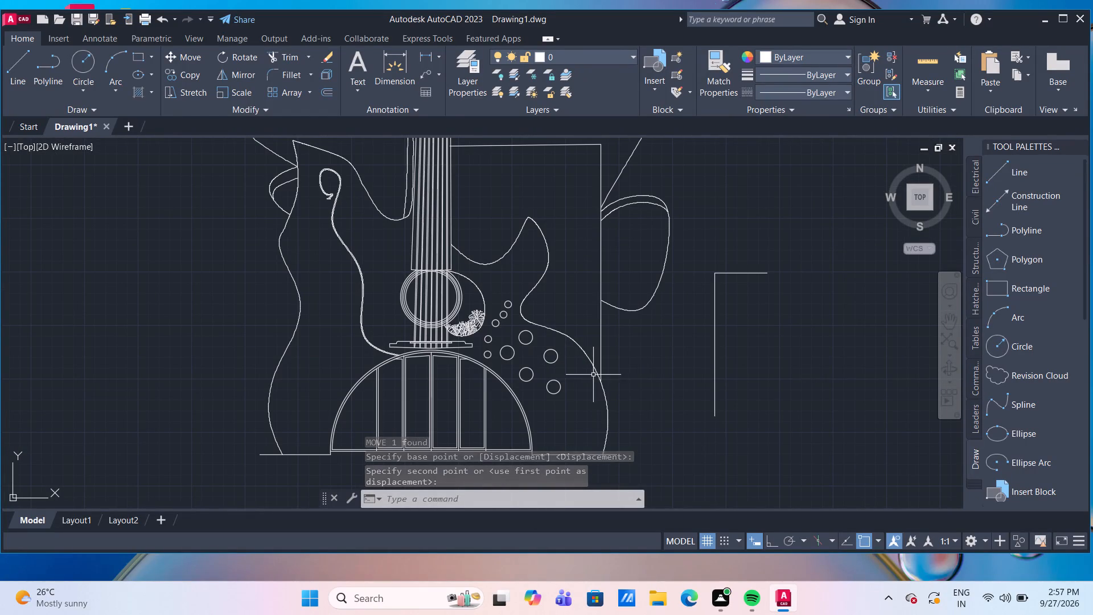
{"action": "scroll", "coordinate": [590, 374], "scroll_direction": "up", "scroll_amount": 2}
{"action": "left_click", "coordinate": [499, 335]}
{"action": "left_click", "coordinate": [505, 348]}
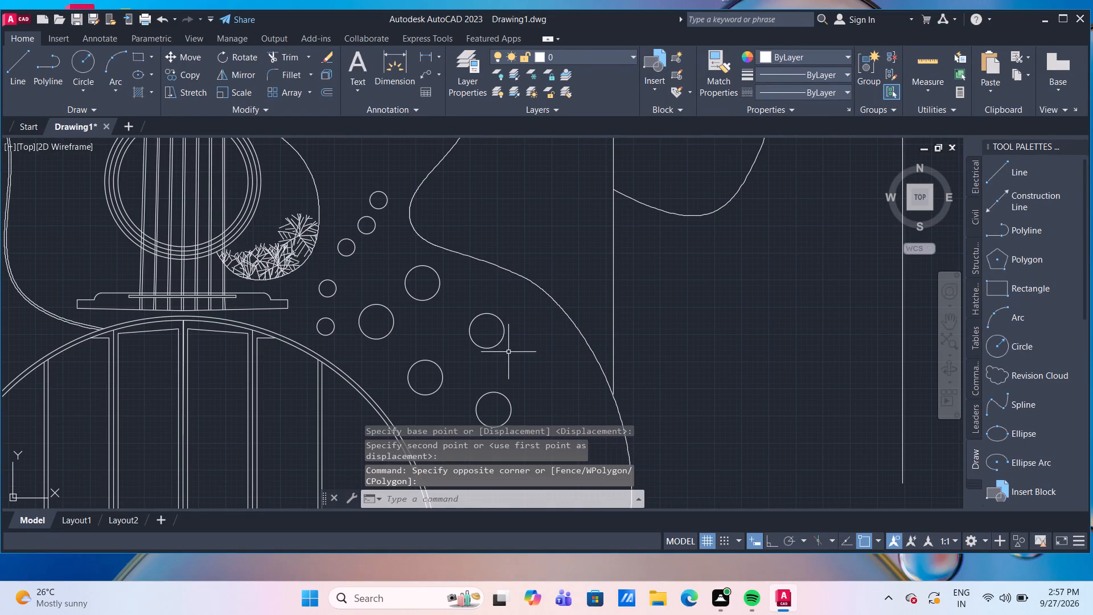
{"action": "left_click", "coordinate": [501, 337]}
{"action": "key", "text": "m"}
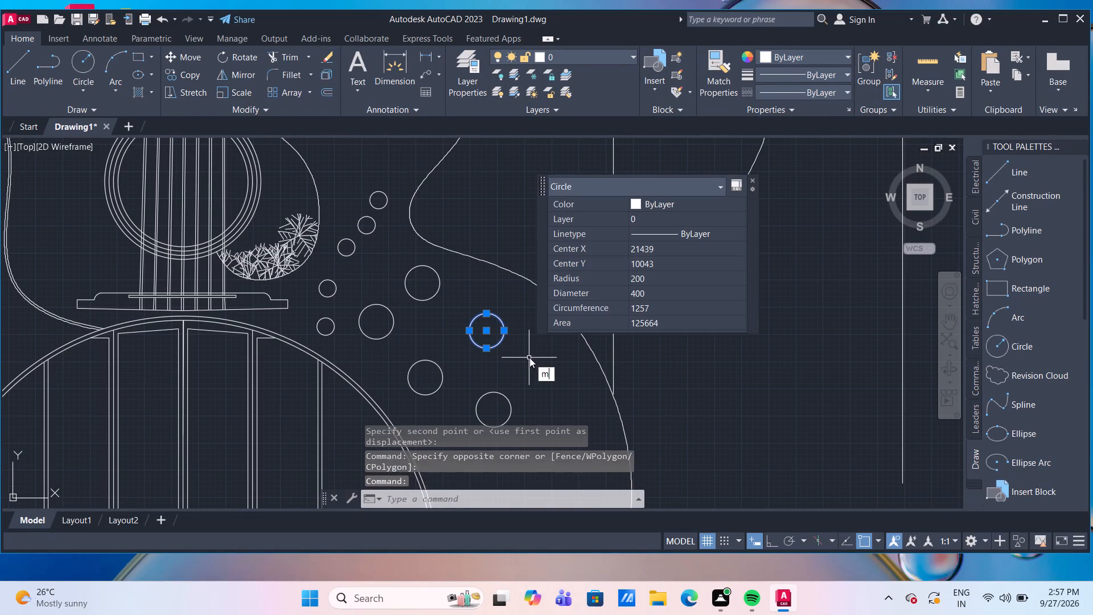
{"action": "key", "text": "Return"}
{"action": "left_click", "coordinate": [503, 328]}
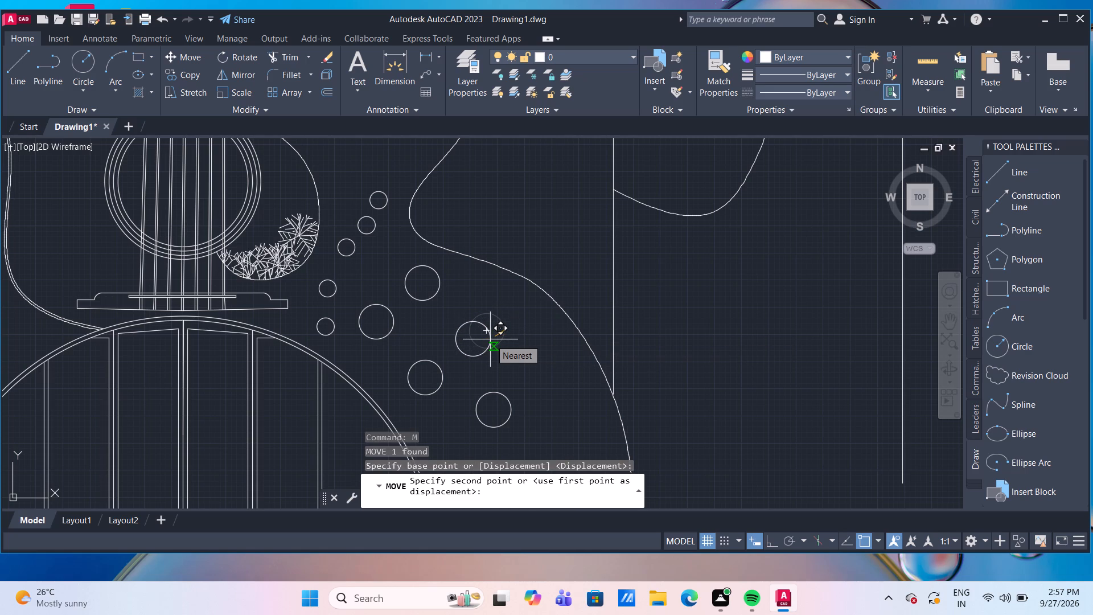
{"action": "left_click", "coordinate": [490, 339]}
Move the two middle large circles together about 134 at 147°, up toward the bridge.
{"action": "scroll", "coordinate": [560, 358], "scroll_direction": "down", "scroll_amount": 2}
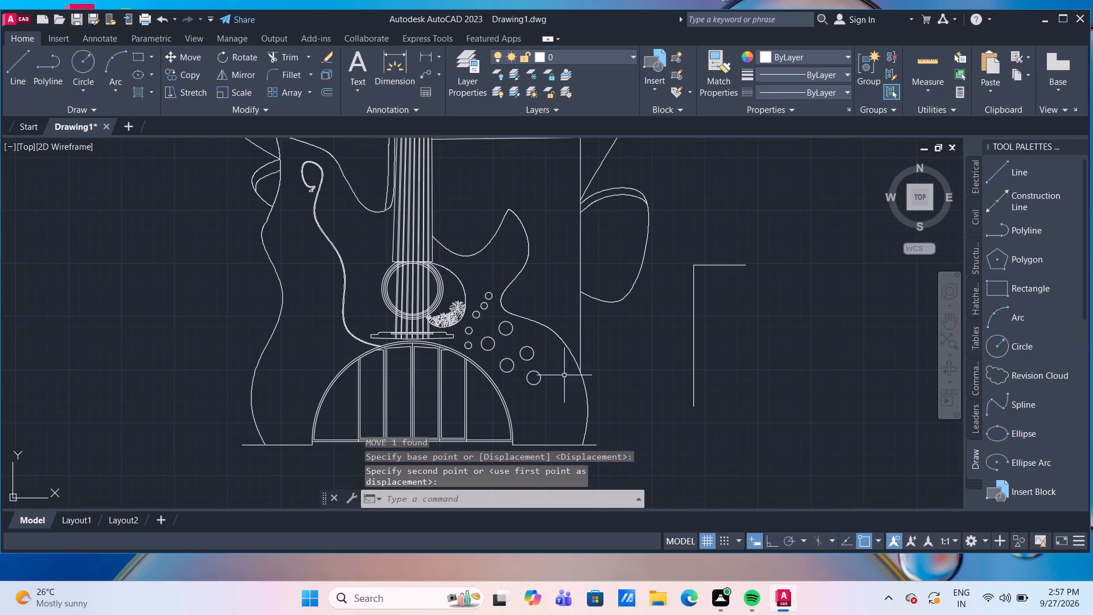
{"action": "scroll", "coordinate": [564, 397], "scroll_direction": "up", "scroll_amount": 1}
{"action": "middle_click_drag", "start_coordinate": [564, 393], "coordinate": [561, 331]}
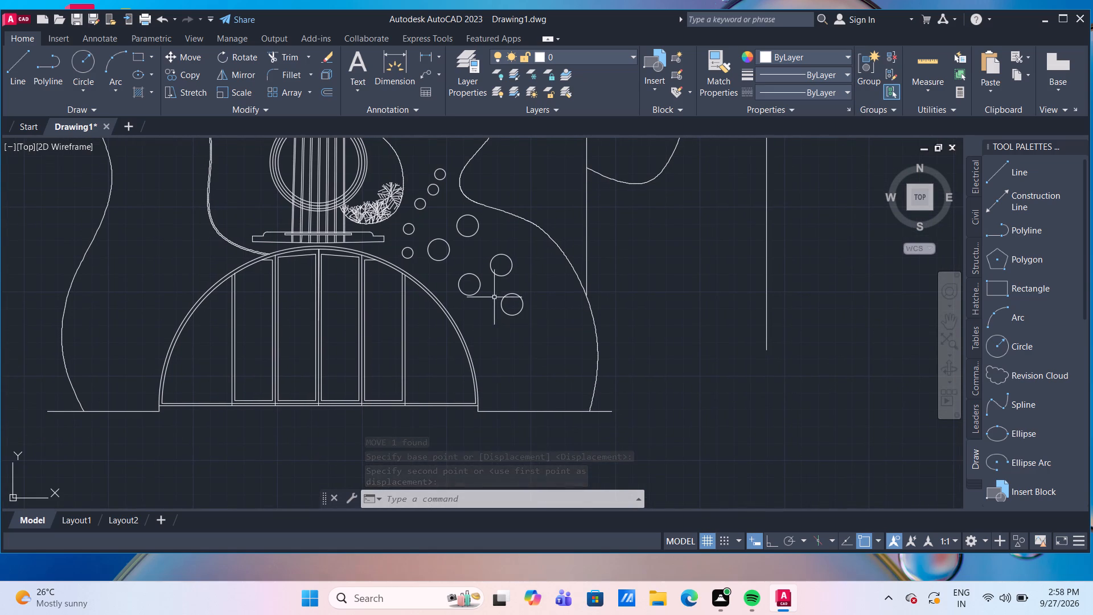
{"action": "scroll", "coordinate": [488, 292], "scroll_direction": "up", "scroll_amount": 1}
{"action": "left_click_drag", "start_coordinate": [504, 285], "coordinate": [498, 283]}
{"action": "left_click", "coordinate": [456, 240]}
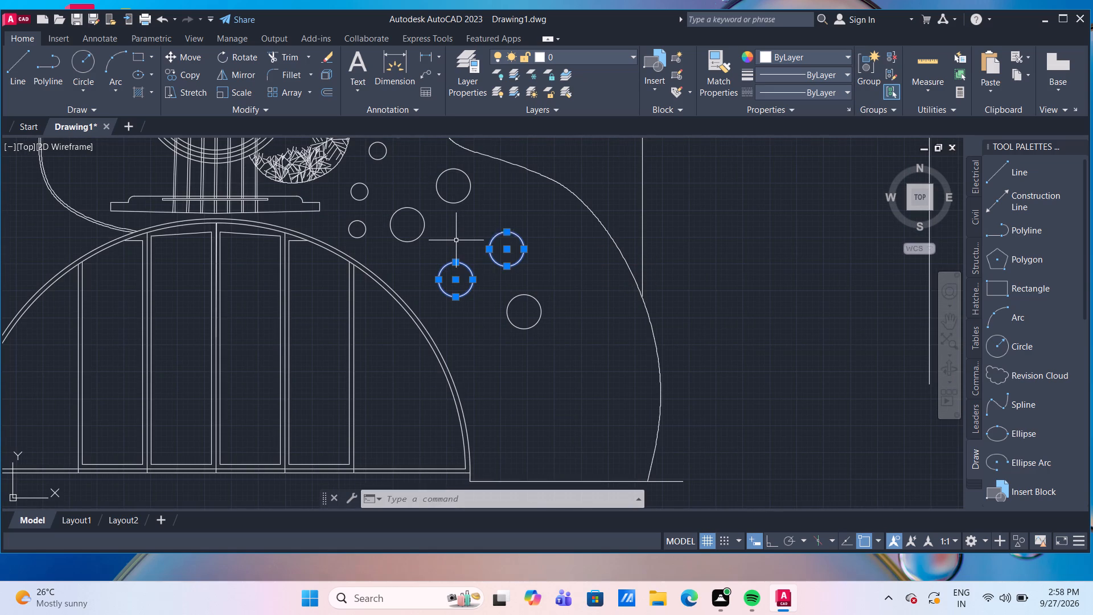
{"action": "key", "text": "m"}
{"action": "key", "text": "Return"}
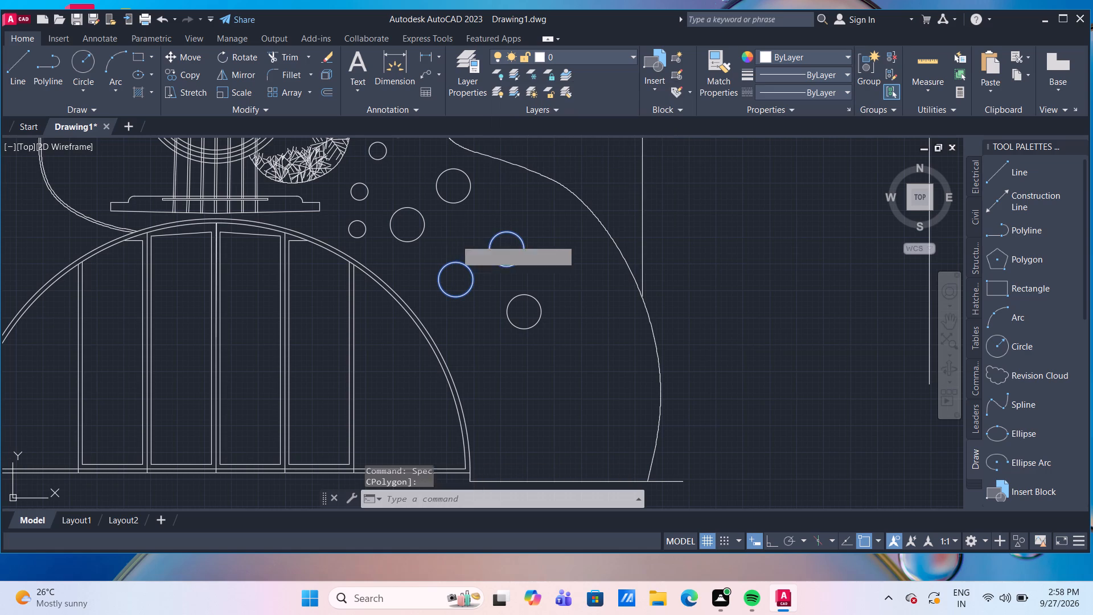
{"action": "left_click", "coordinate": [472, 248]}
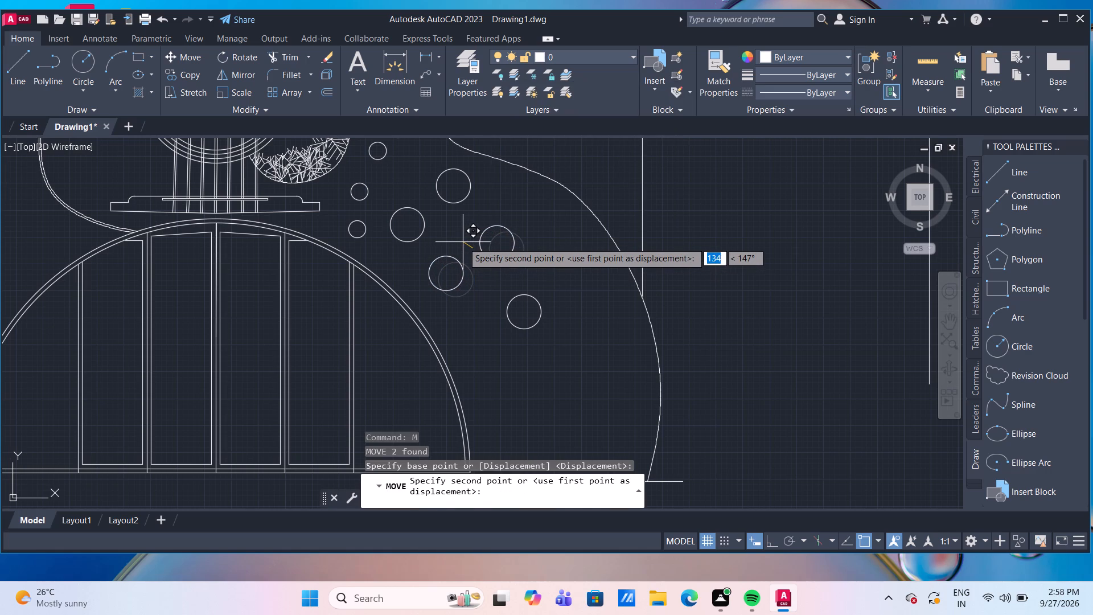
{"action": "left_click", "coordinate": [463, 242]}
Move the lowest large circle about 200 at 148°, closer to the other large circles.
{"action": "scroll", "coordinate": [553, 297], "scroll_direction": "down", "scroll_amount": 2}
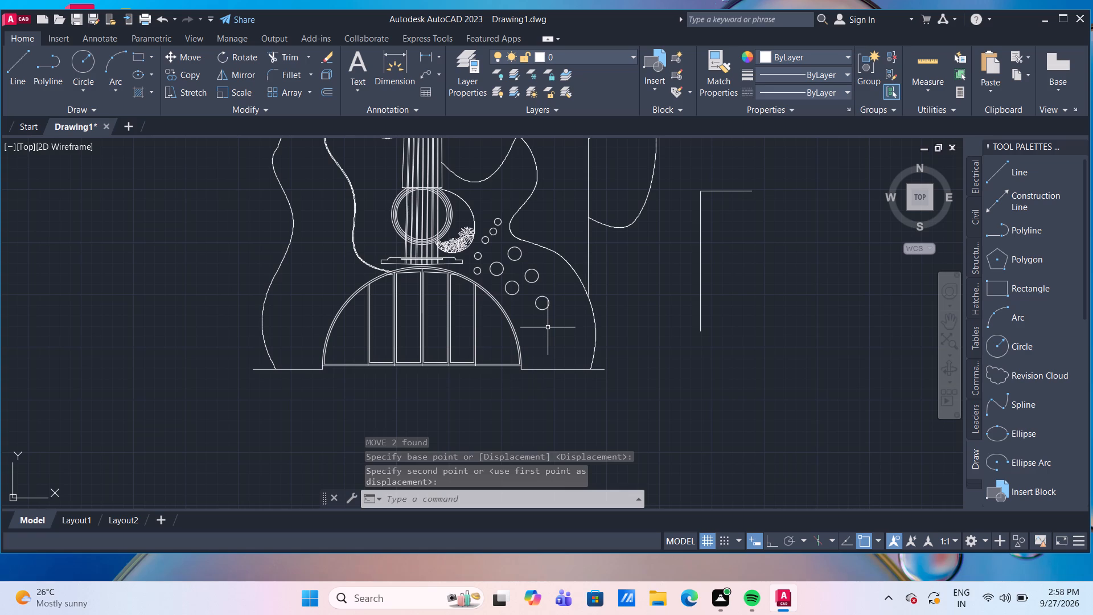
{"action": "scroll", "coordinate": [566, 311], "scroll_direction": "up", "scroll_amount": 2}
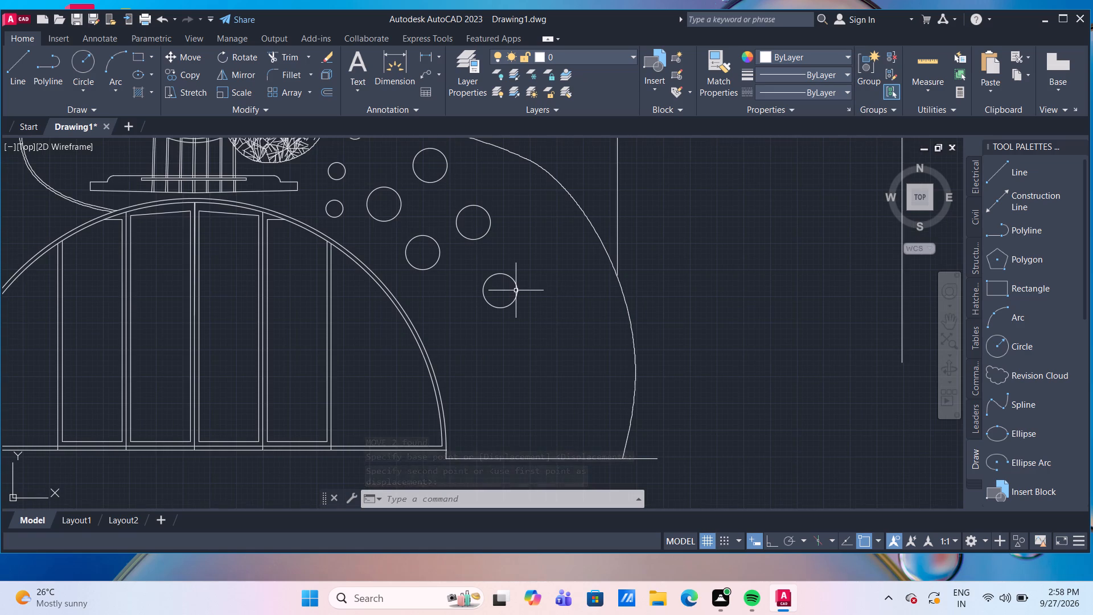
{"action": "left_click", "coordinate": [516, 290]}
{"action": "key", "text": "m"}
{"action": "key", "text": "Return"}
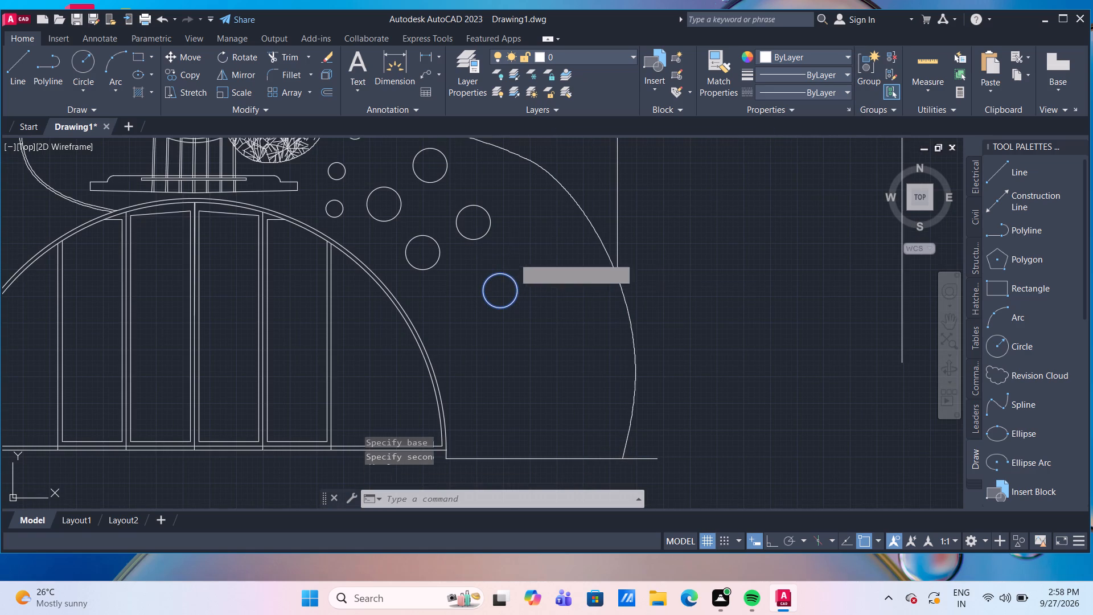
{"action": "left_click", "coordinate": [503, 288]}
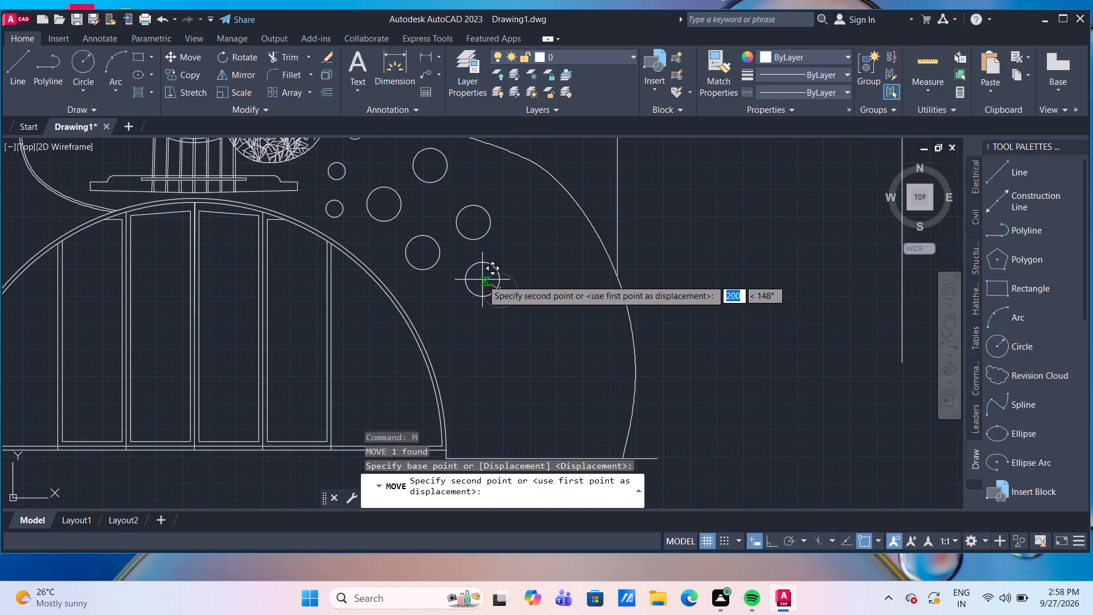
{"action": "left_click", "coordinate": [482, 280]}
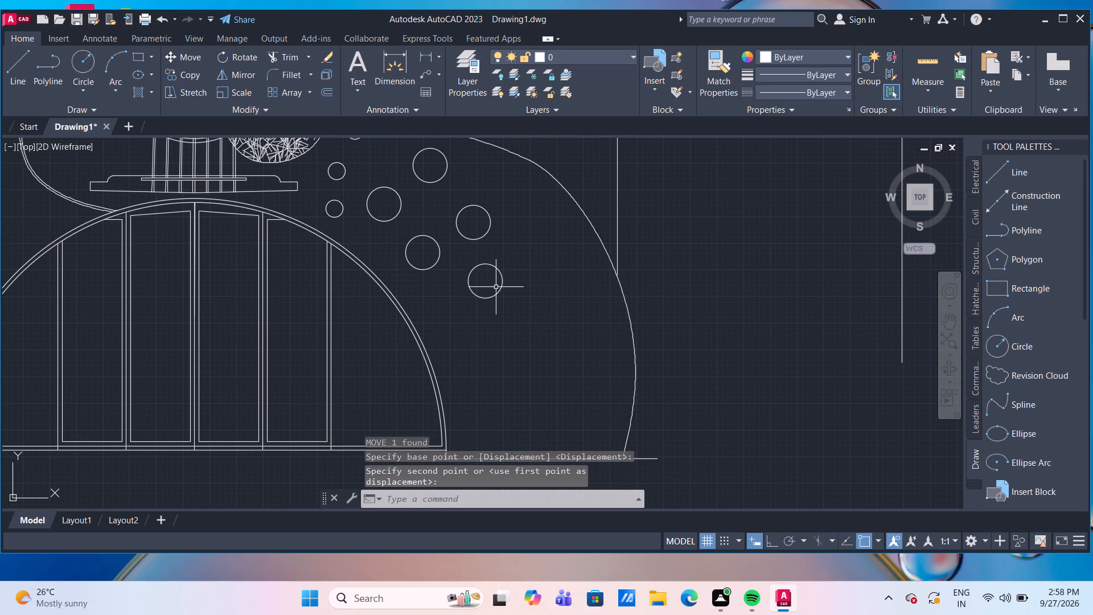
Copy the lowest large circle about 883 at 340°, toward the outer edge of the lower body.
{"action": "left_click", "coordinate": [498, 291]}
{"action": "type", "text": "co"}
{"action": "key", "text": "Return"}
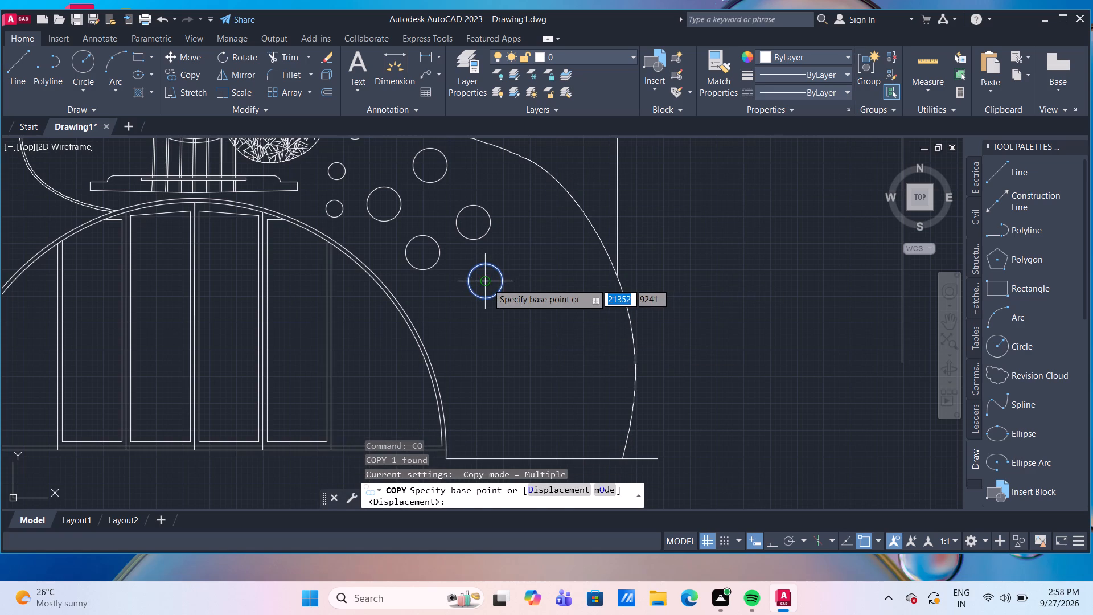
{"action": "left_click", "coordinate": [487, 283]}
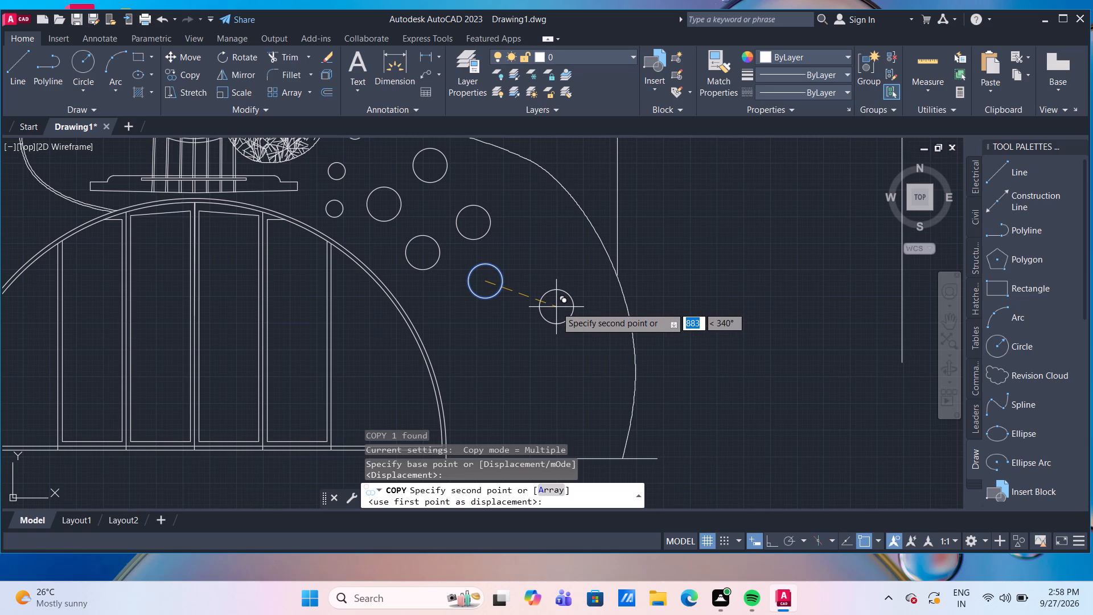
{"action": "left_click", "coordinate": [556, 307]}
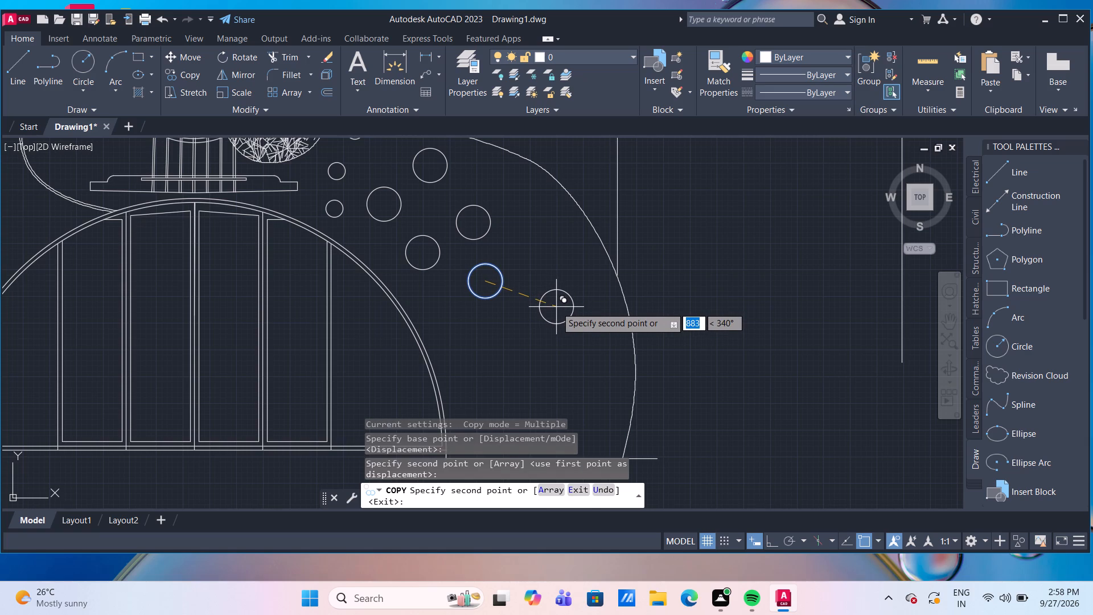
{"action": "key", "text": "Escape"}
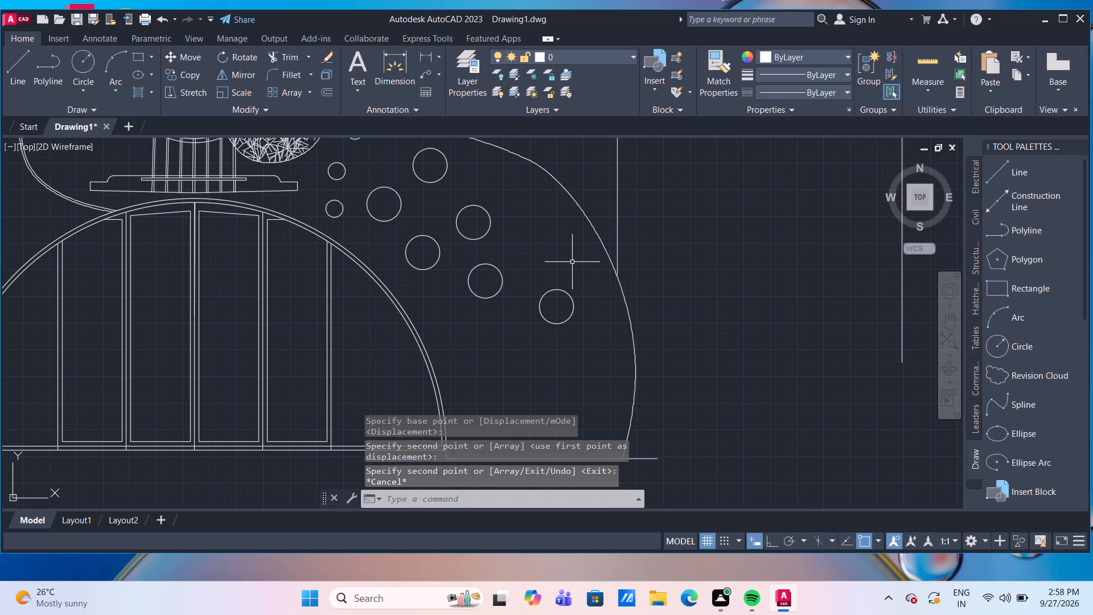
Offset the newly copied large circle inward by 30.
{"action": "key", "text": "o"}
{"action": "key", "text": "Return"}
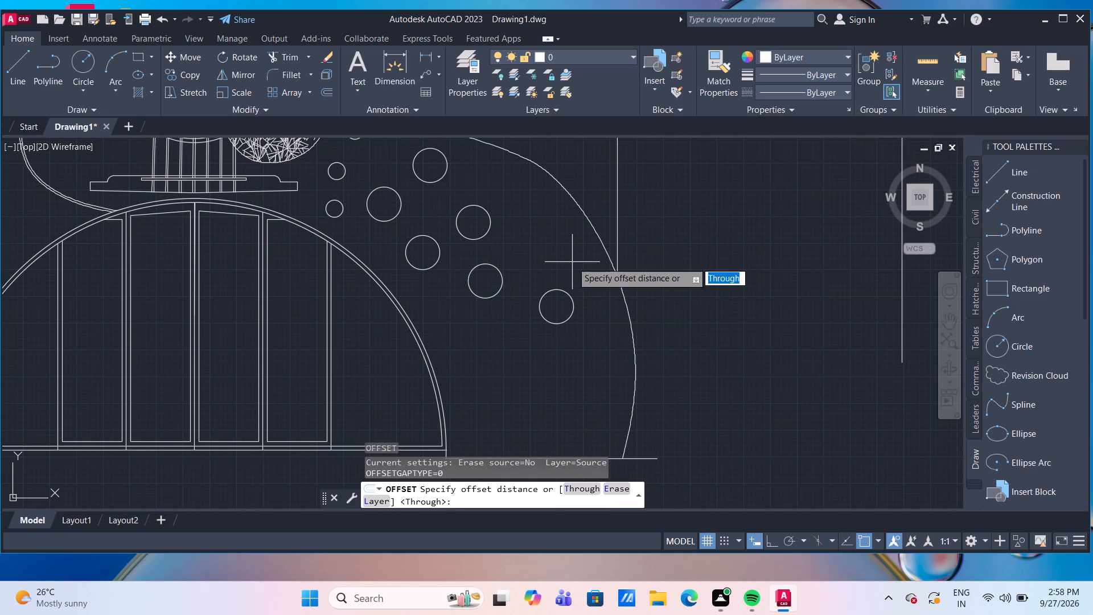
{"action": "key", "text": "Return"}
{"action": "scroll", "coordinate": [571, 296], "scroll_direction": "up", "scroll_amount": 2}
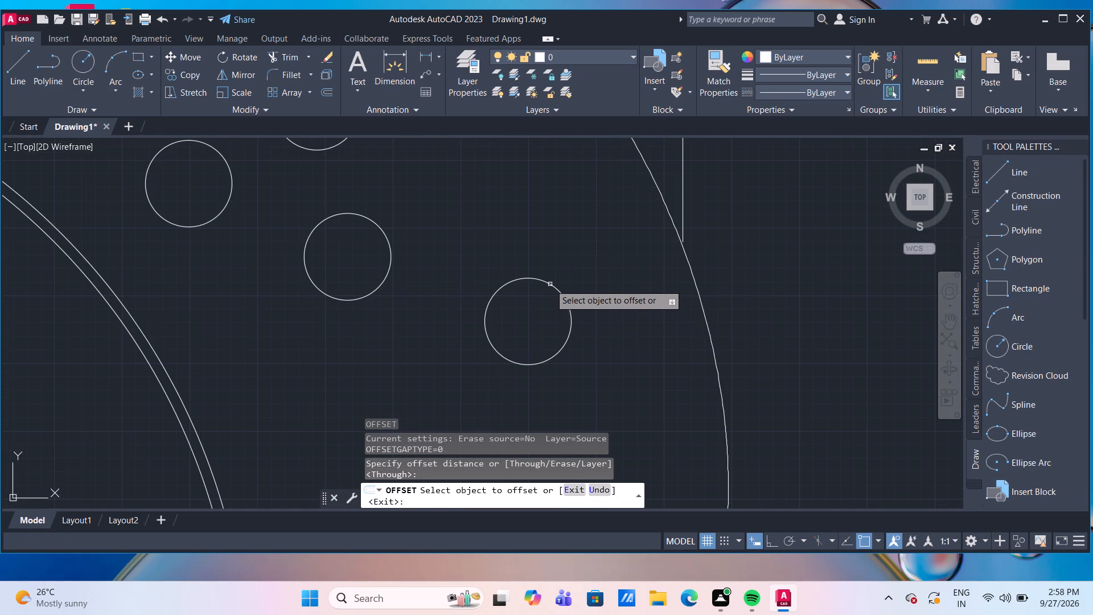
{"action": "scroll", "coordinate": [550, 284], "scroll_direction": "up", "scroll_amount": 2}
{"action": "left_click", "coordinate": [548, 284]}
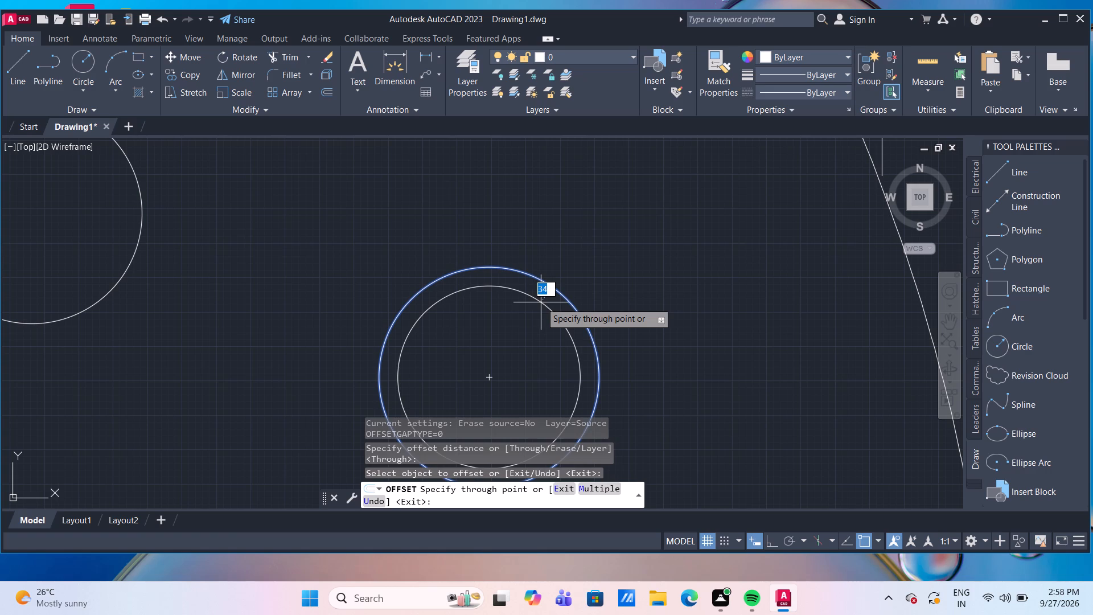
{"action": "type", "text": "30"}
{"action": "key", "text": "Return"}
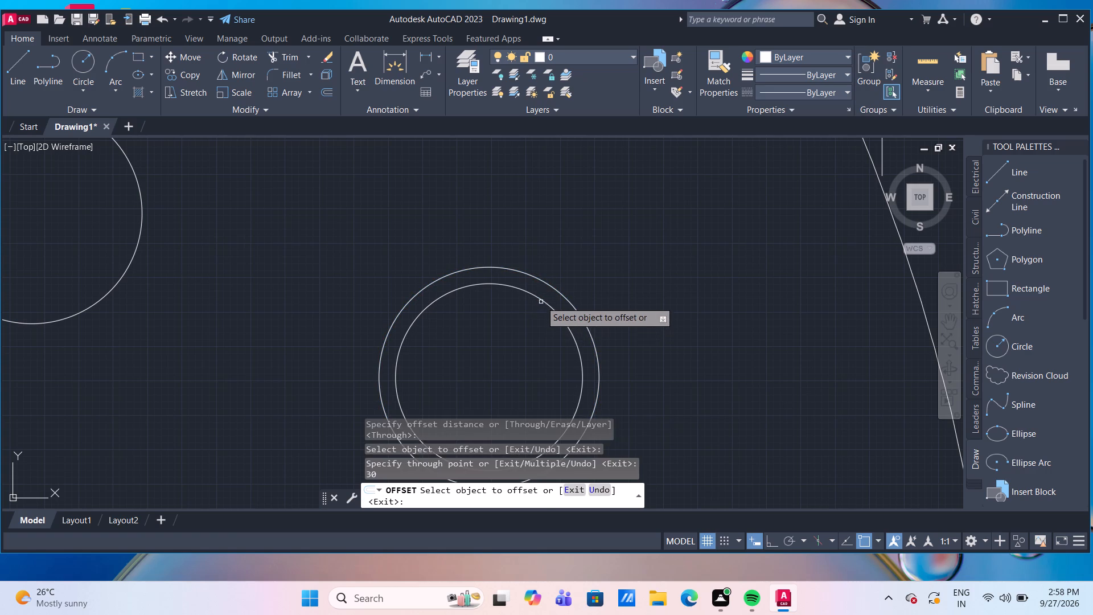
Offset the inner circle of that concentric pair inward by a further 20.
{"action": "scroll", "coordinate": [541, 301], "scroll_direction": "down", "scroll_amount": 3}
{"action": "scroll", "coordinate": [586, 342], "scroll_direction": "down", "scroll_amount": 3}
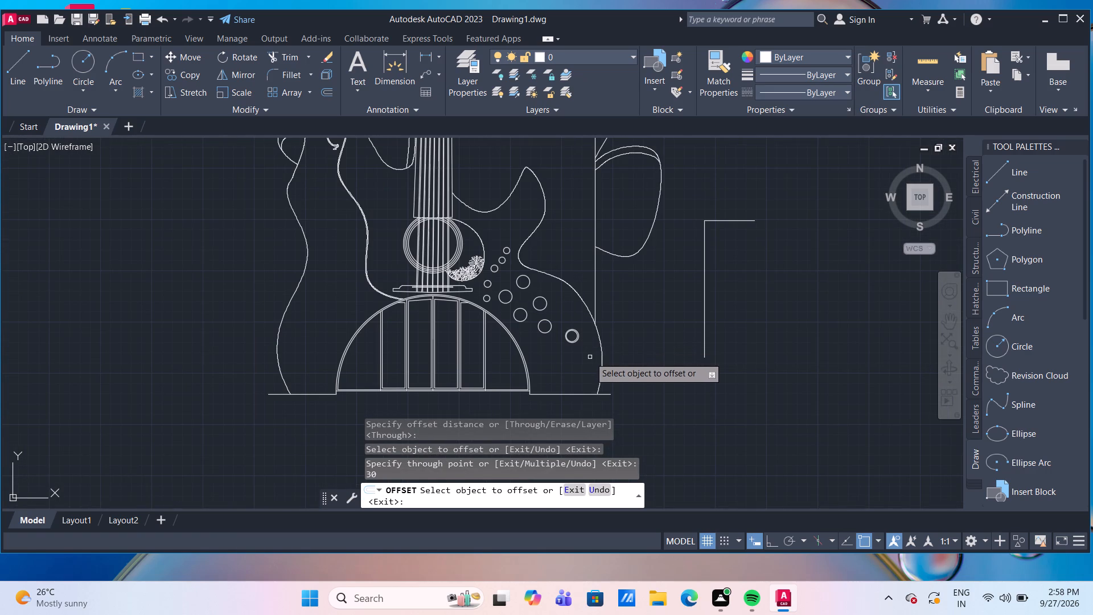
{"action": "scroll", "coordinate": [578, 334], "scroll_direction": "up", "scroll_amount": 3}
{"action": "scroll", "coordinate": [574, 330], "scroll_direction": "down", "scroll_amount": 3}
{"action": "scroll", "coordinate": [636, 359], "scroll_direction": "down", "scroll_amount": 2}
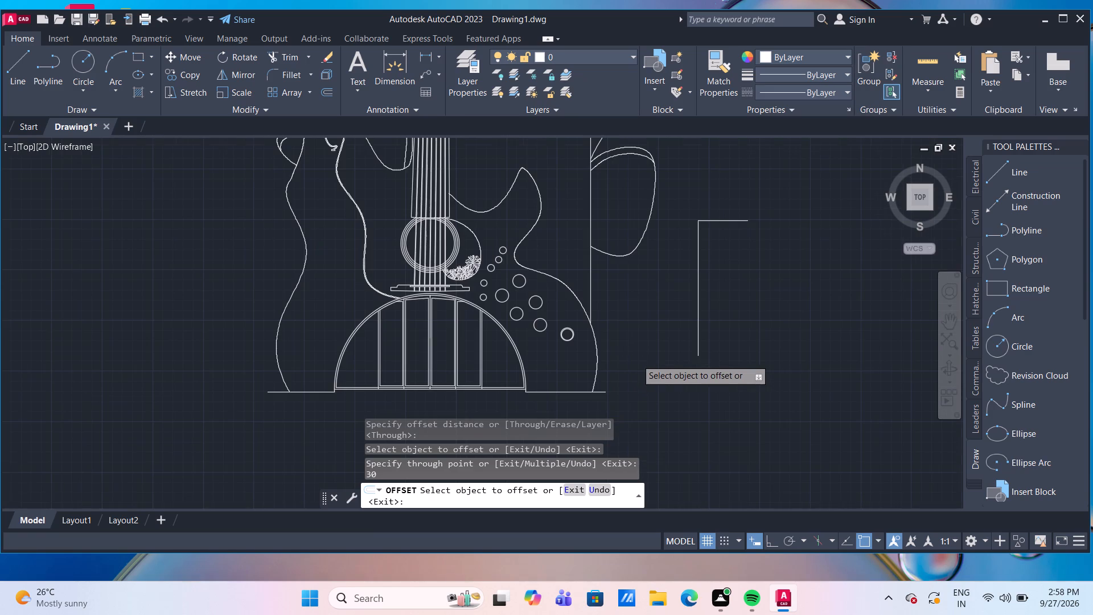
{"action": "scroll", "coordinate": [636, 356], "scroll_direction": "up", "scroll_amount": 1}
{"action": "scroll", "coordinate": [580, 343], "scroll_direction": "up", "scroll_amount": 5}
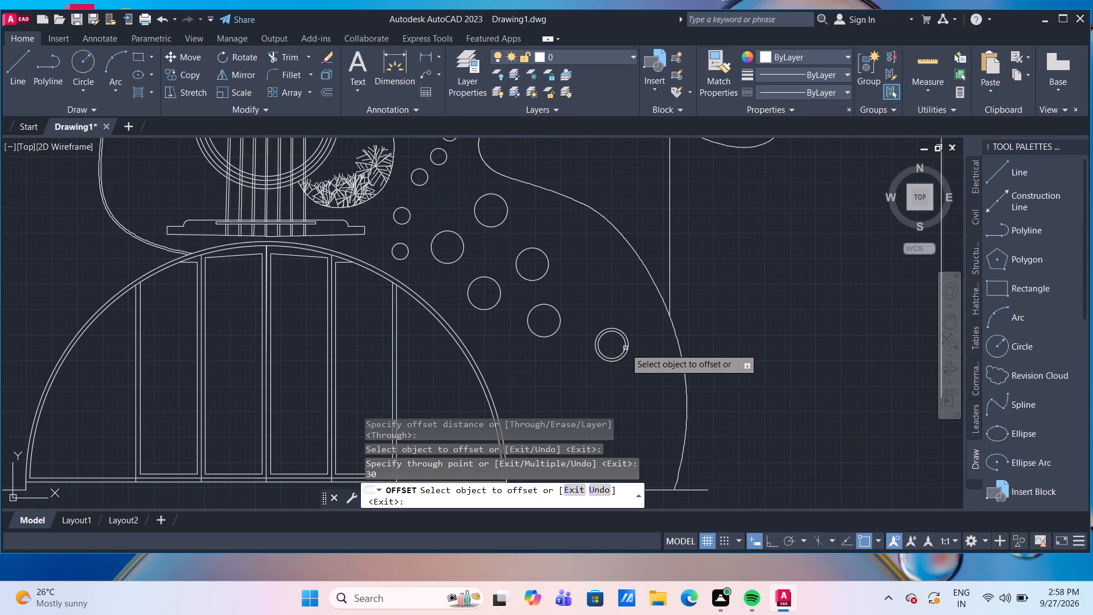
{"action": "scroll", "coordinate": [625, 348], "scroll_direction": "up", "scroll_amount": 3}
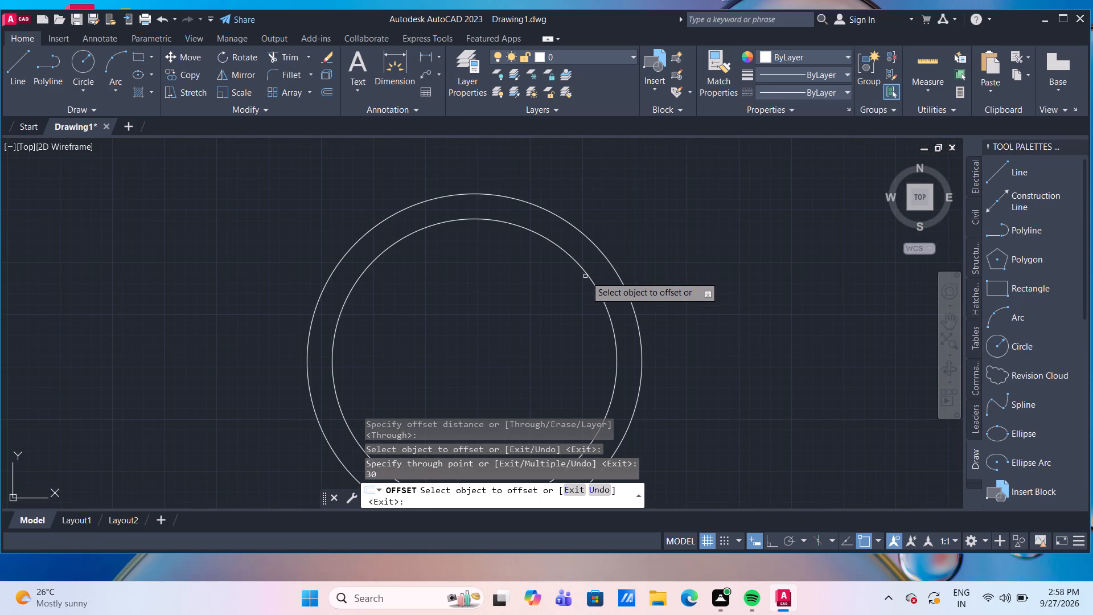
{"action": "left_click", "coordinate": [588, 278]}
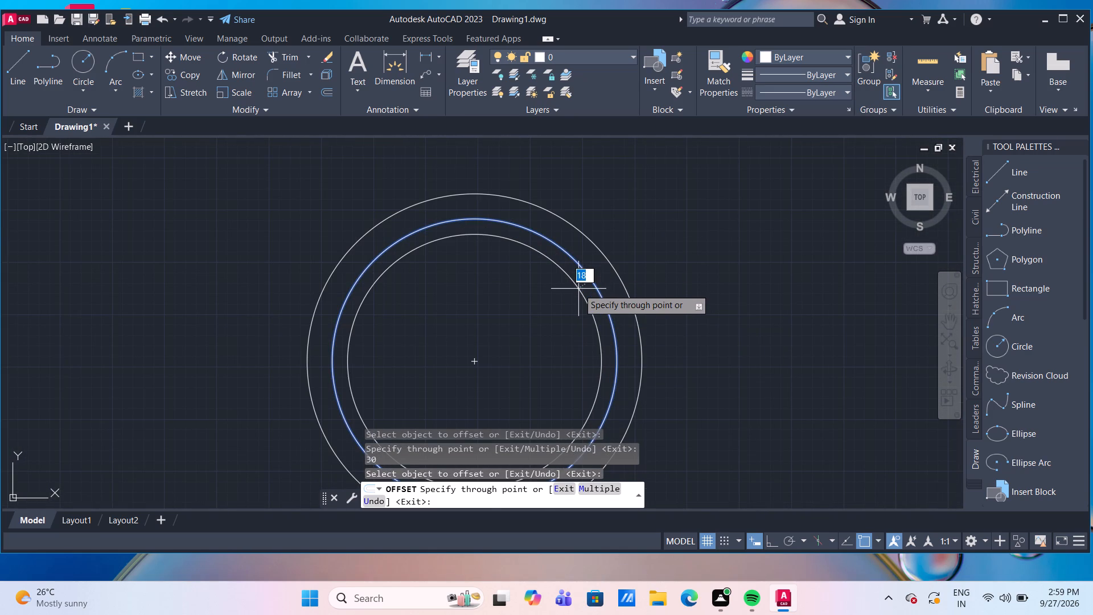
{"action": "type", "text": "20"}
{"action": "key", "text": "Return"}
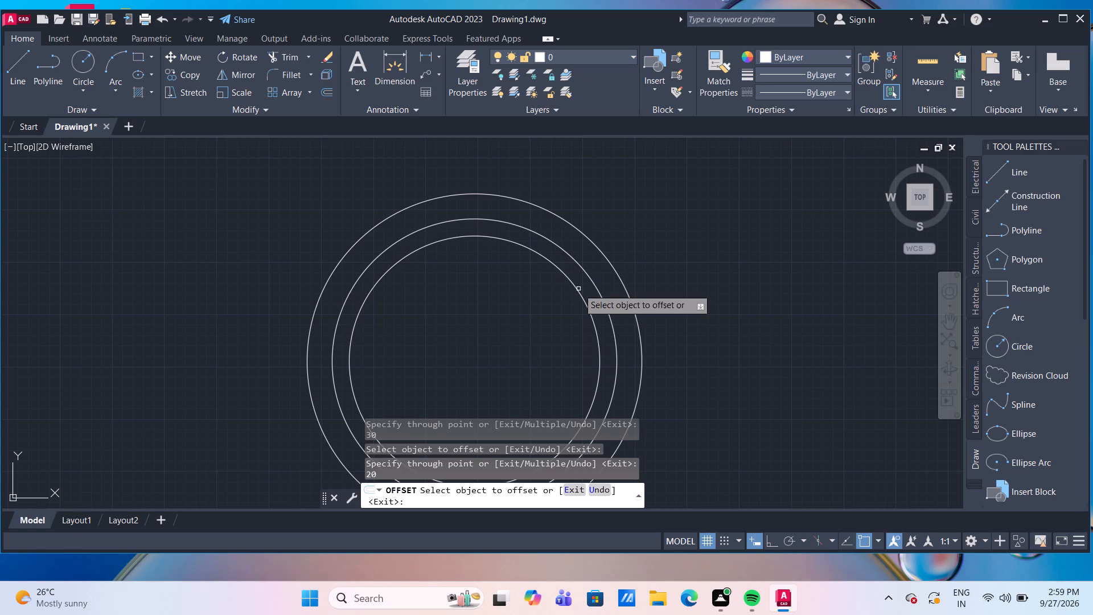
{"action": "key", "text": "Escape"}
Delete the middle one of the three concentric circles near the body edge.
{"action": "left_click", "coordinate": [597, 288]}
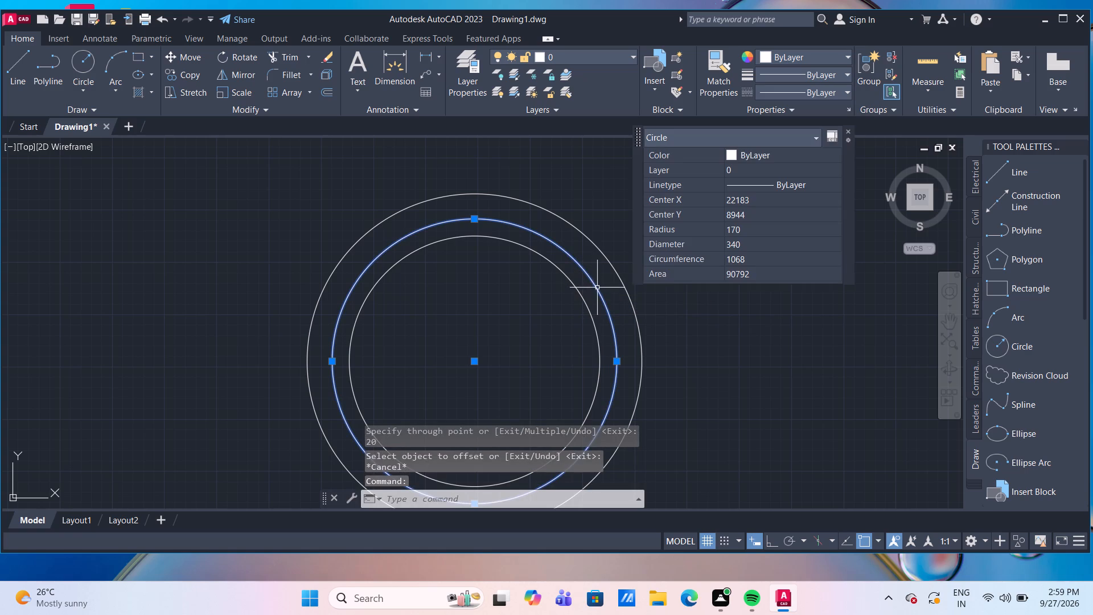
{"action": "key", "text": "Delete"}
Draw a circle of radius 75 inside the upper part of the large circle nearest the bridge.
{"action": "scroll", "coordinate": [732, 327], "scroll_direction": "down", "scroll_amount": 8}
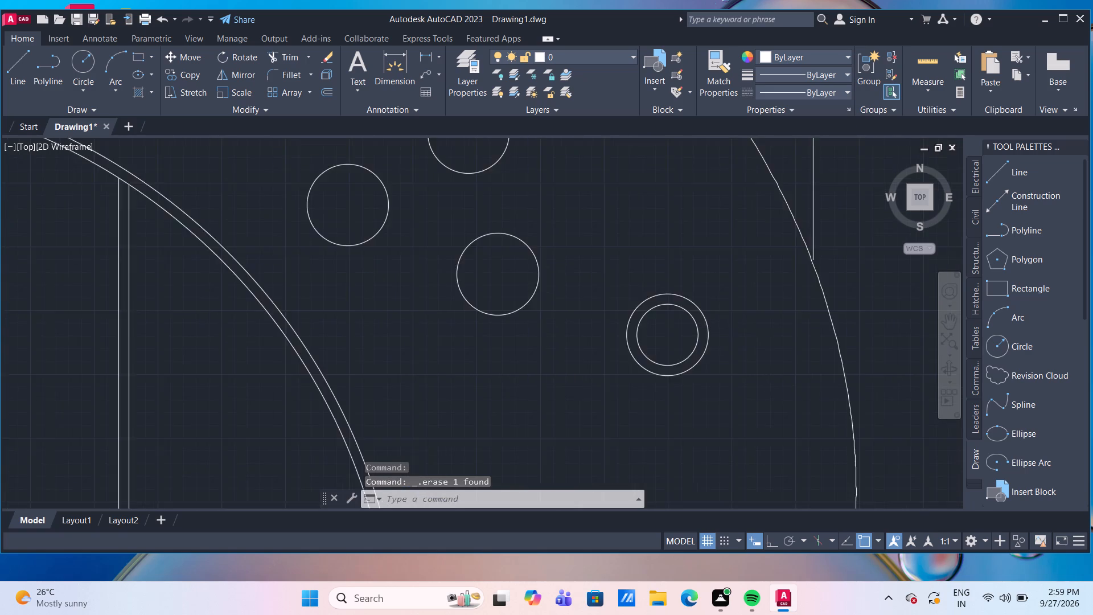
{"action": "scroll", "coordinate": [864, 396], "scroll_direction": "down", "scroll_amount": 1}
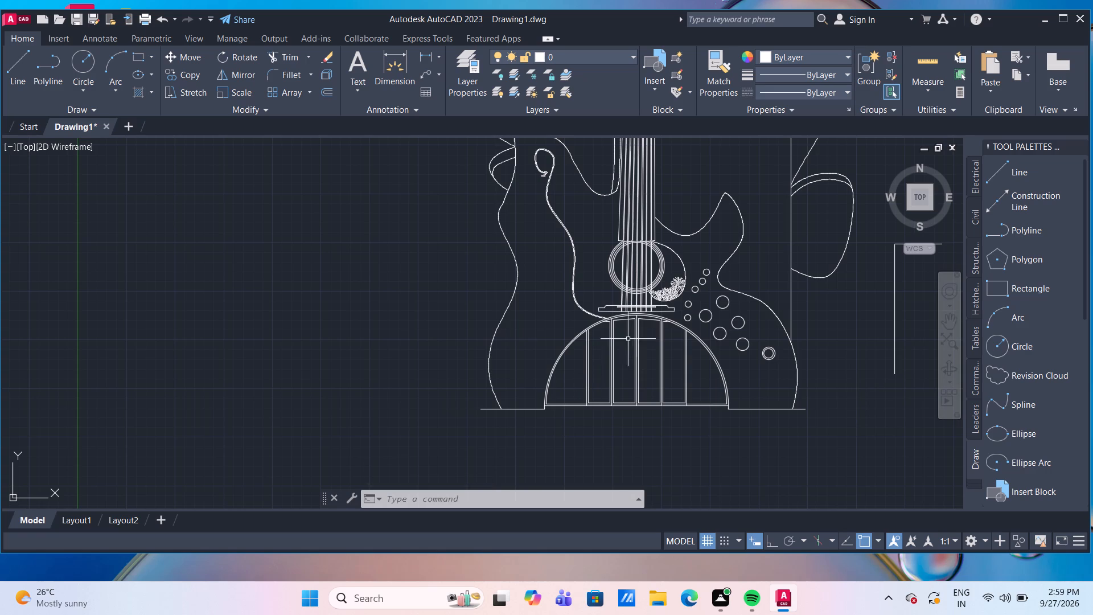
{"action": "scroll", "coordinate": [654, 300], "scroll_direction": "up", "scroll_amount": 1}
{"action": "scroll", "coordinate": [759, 341], "scroll_direction": "up", "scroll_amount": 1}
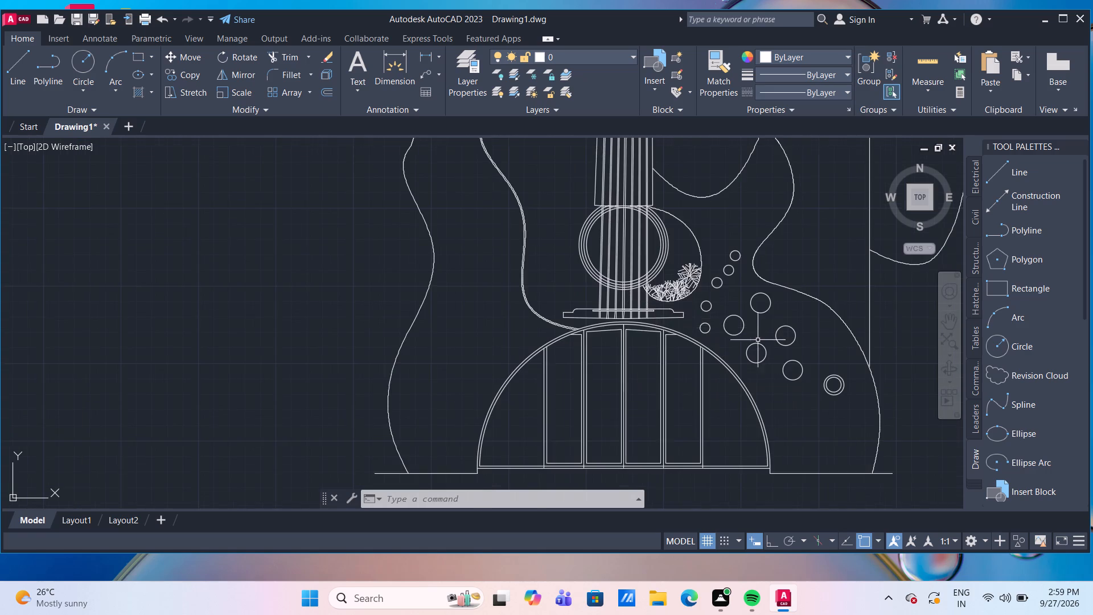
{"action": "middle_click_drag", "start_coordinate": [757, 323], "coordinate": [566, 287]}
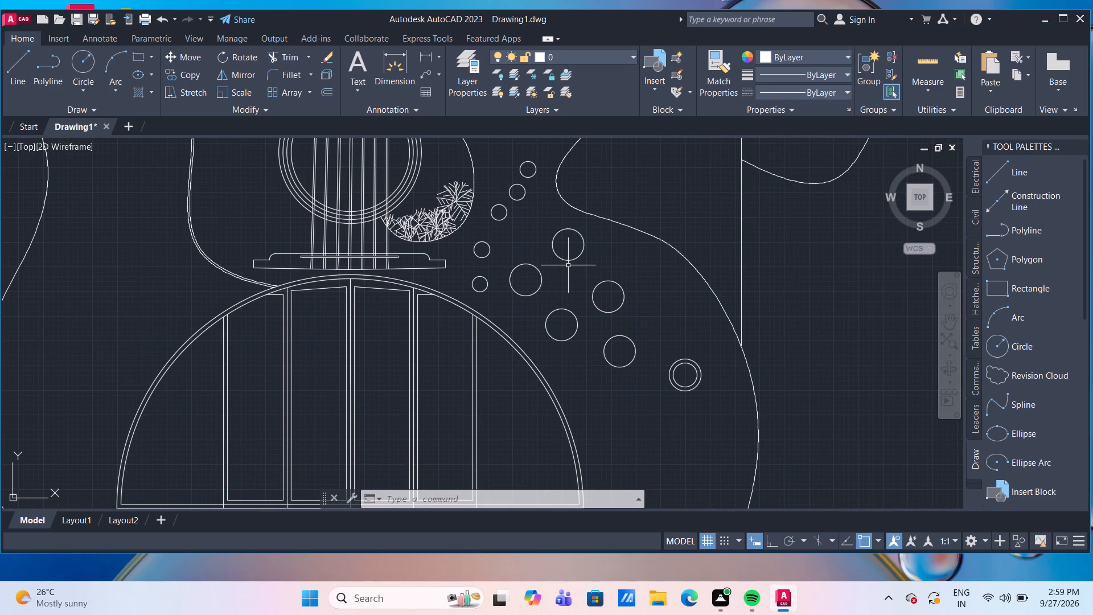
{"action": "middle_click_drag", "start_coordinate": [511, 278], "coordinate": [508, 278]}
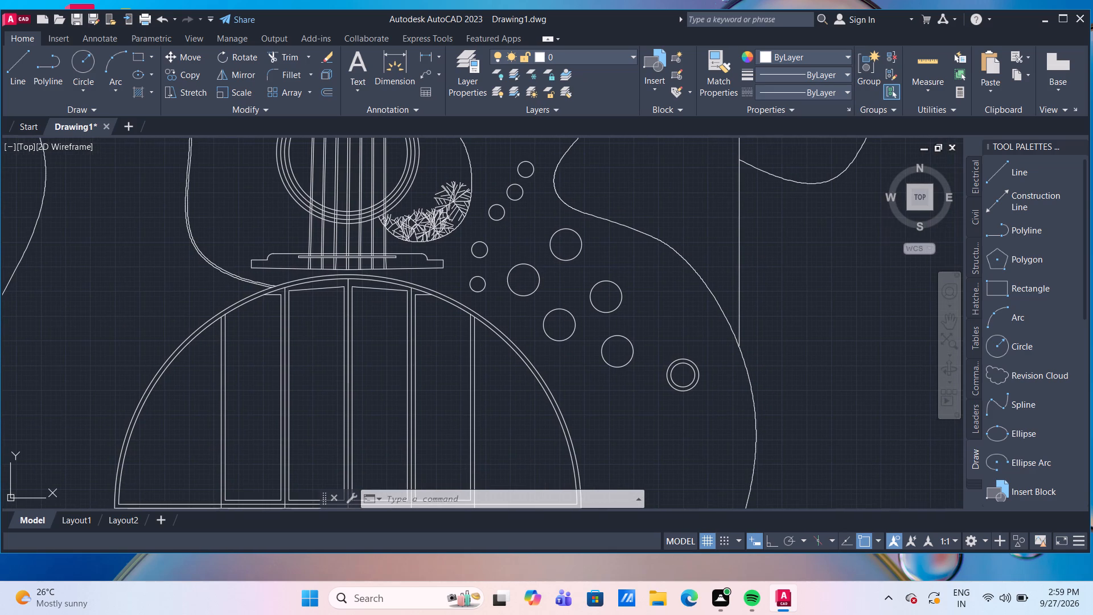
{"action": "middle_click_drag", "start_coordinate": [508, 278], "coordinate": [445, 256]}
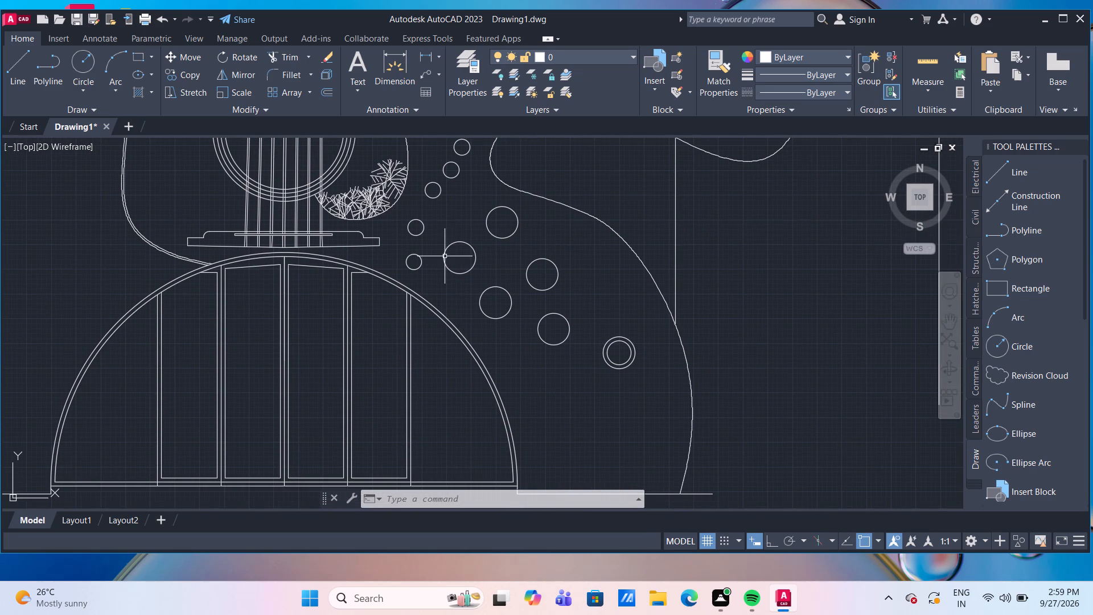
{"action": "scroll", "coordinate": [496, 265], "scroll_direction": "up", "scroll_amount": 1}
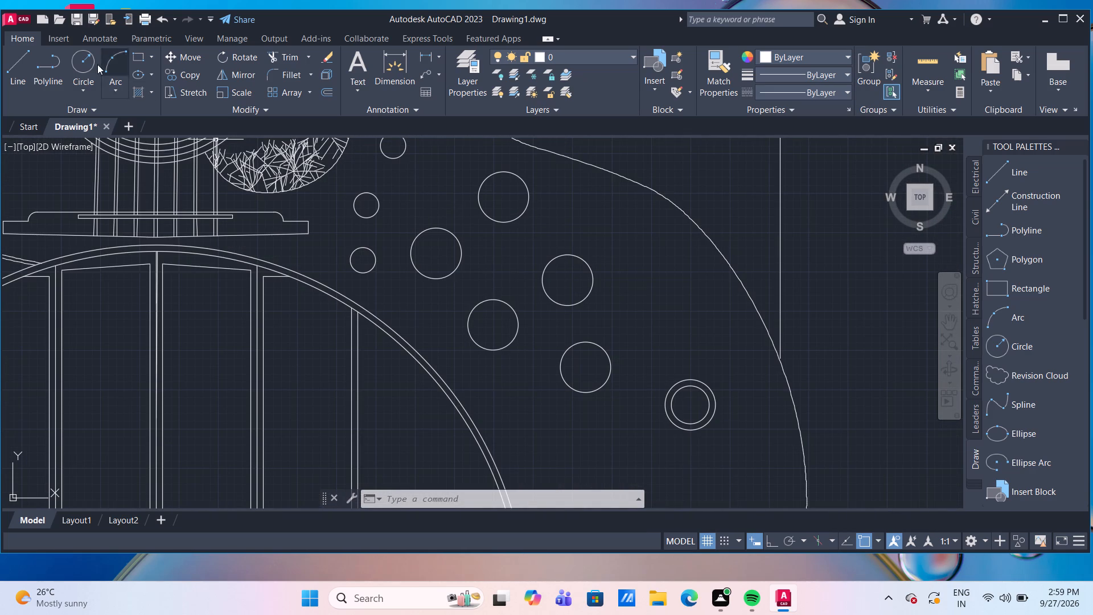
{"action": "left_click", "coordinate": [89, 60]}
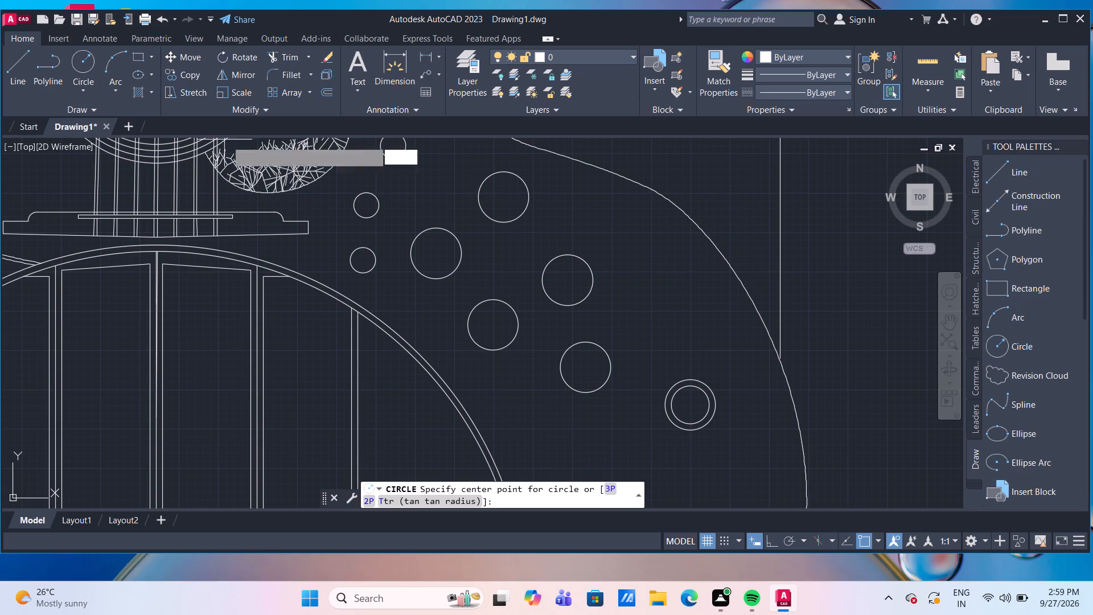
{"action": "scroll", "coordinate": [405, 236], "scroll_direction": "up", "scroll_amount": 2}
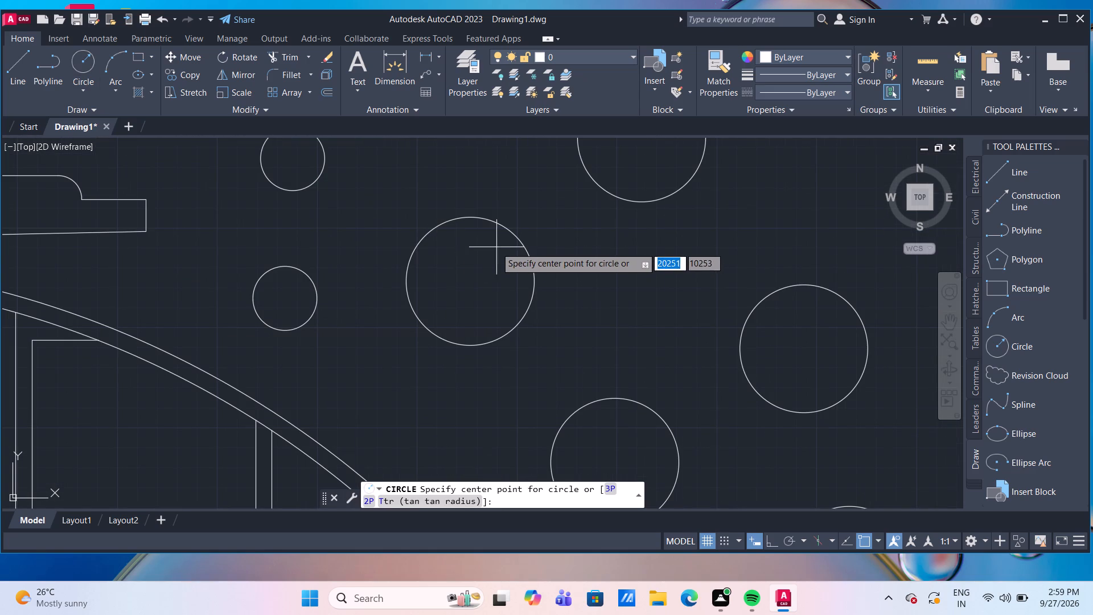
{"action": "left_click", "coordinate": [464, 249]}
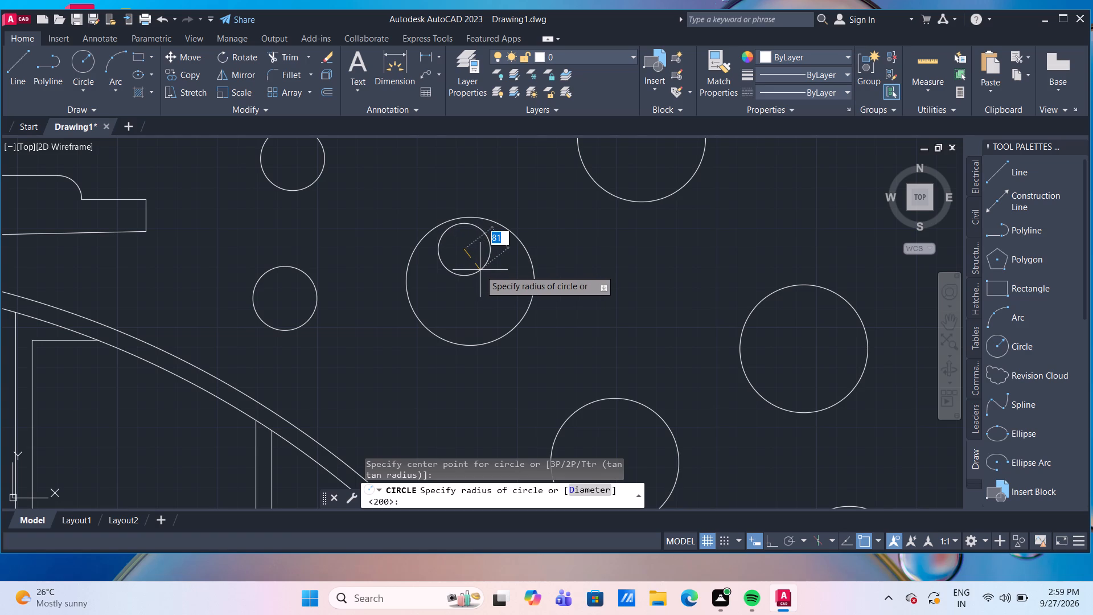
{"action": "type", "text": "75"}
{"action": "key", "text": "Return"}
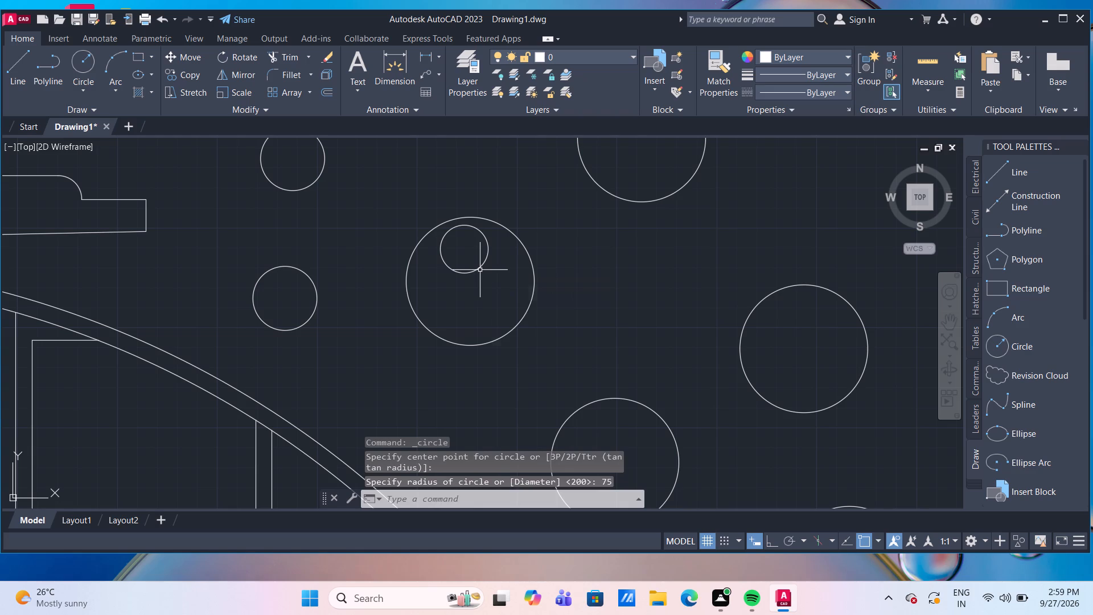
Copy the radius 75 circle by its center into the upper part of the topmost large circle.
{"action": "middle_click_drag", "start_coordinate": [592, 192], "coordinate": [535, 208]}
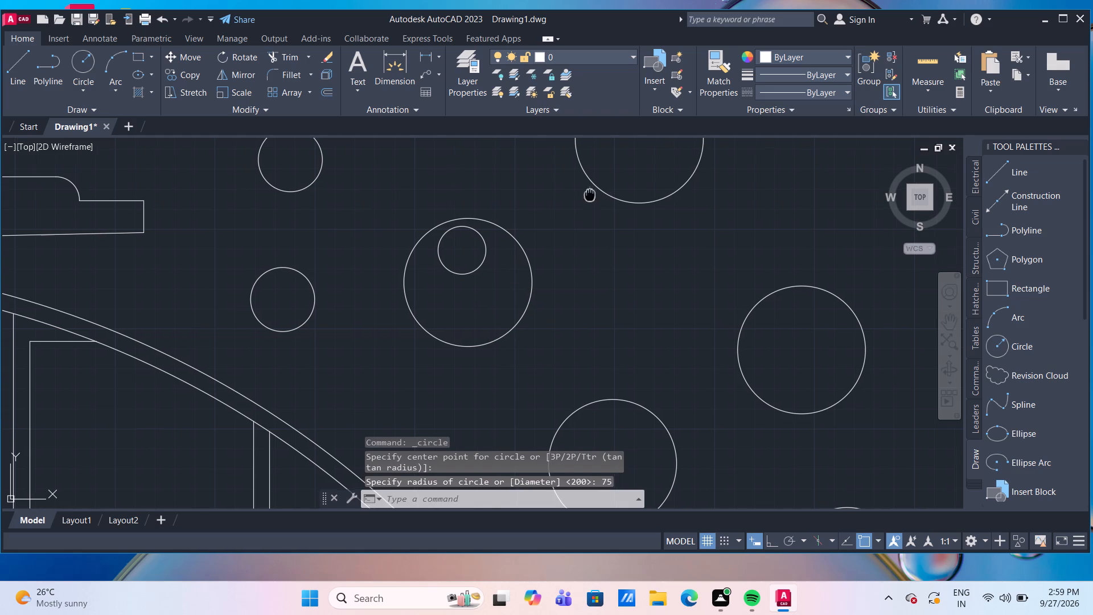
{"action": "middle_click_drag", "start_coordinate": [535, 208], "coordinate": [525, 208]}
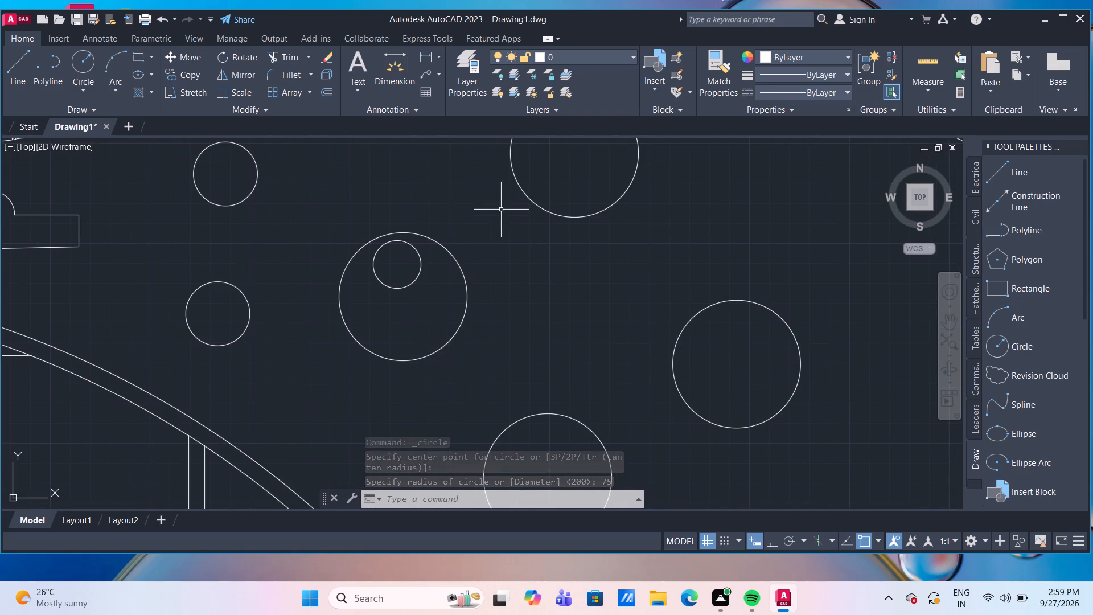
{"action": "left_click", "coordinate": [421, 268]}
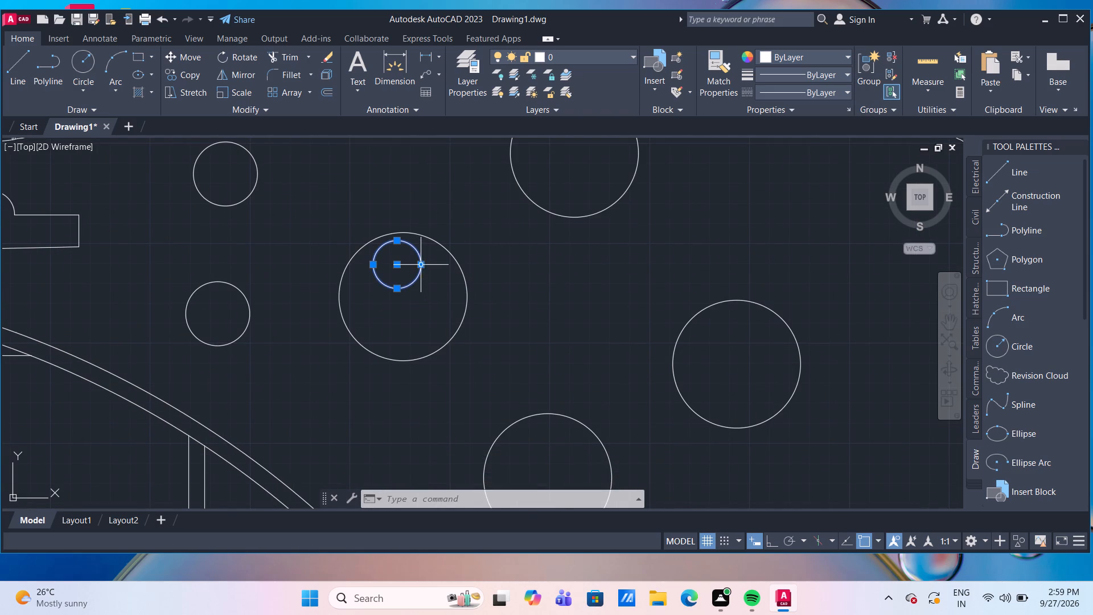
{"action": "type", "text": "co"}
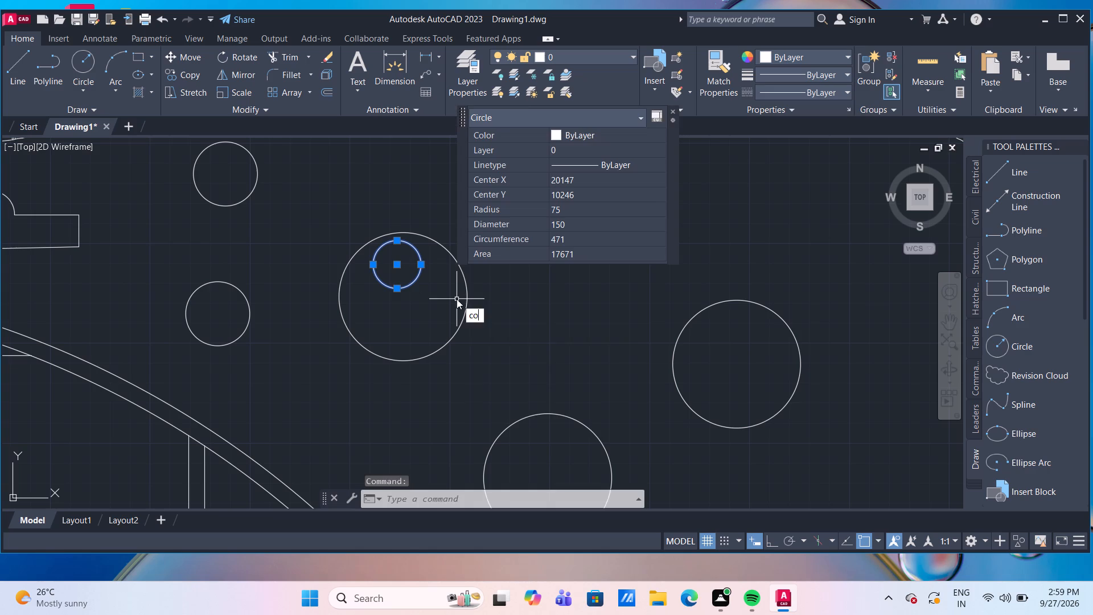
{"action": "key", "text": "Return"}
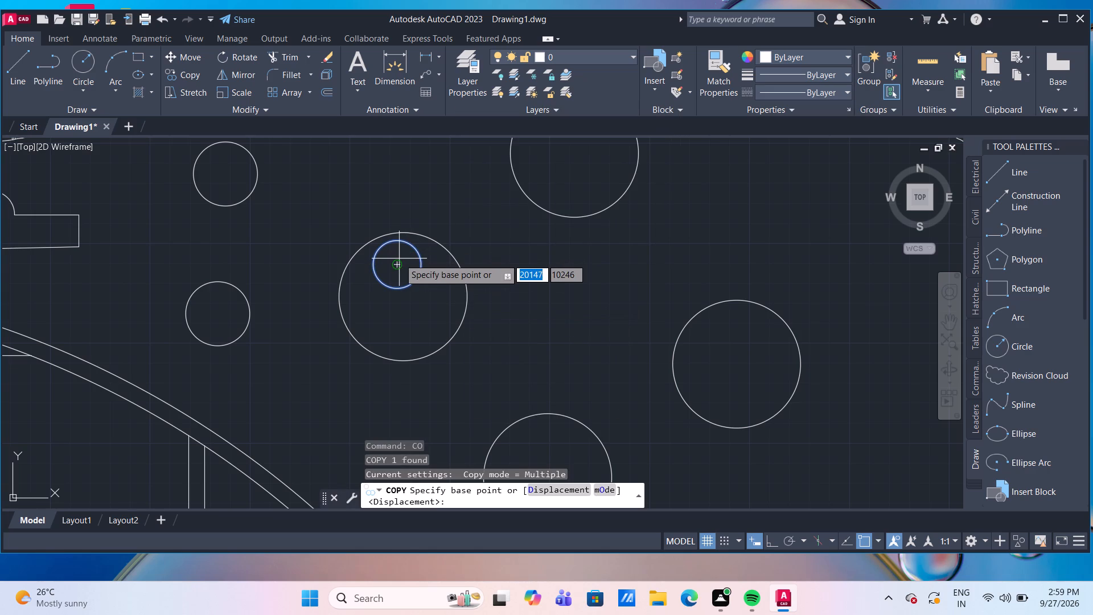
{"action": "left_click", "coordinate": [399, 263]}
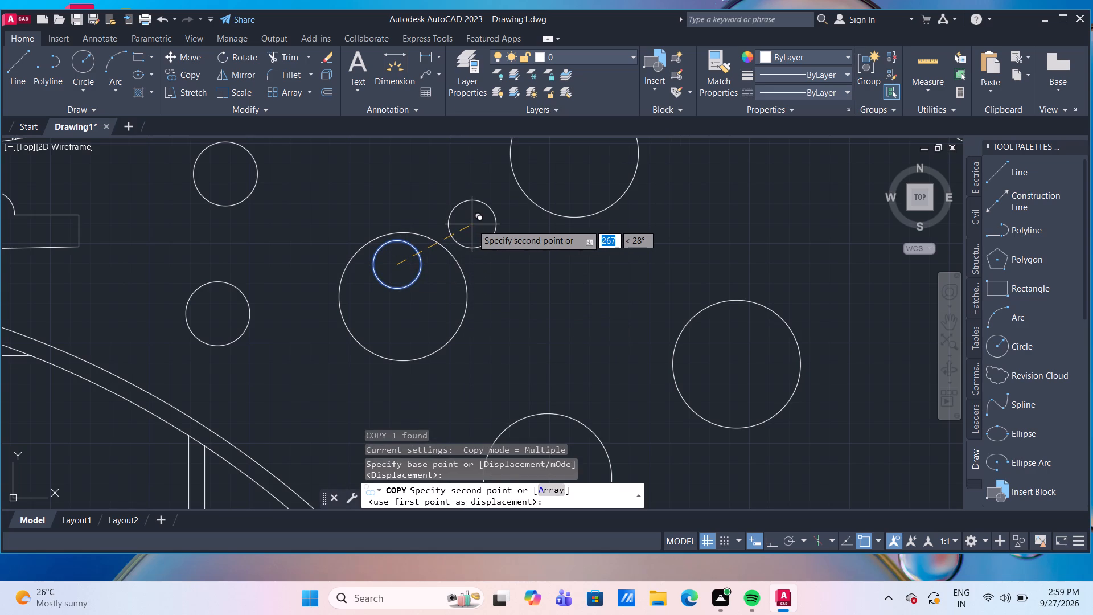
{"action": "middle_click_drag", "start_coordinate": [548, 171], "coordinate": [413, 249]}
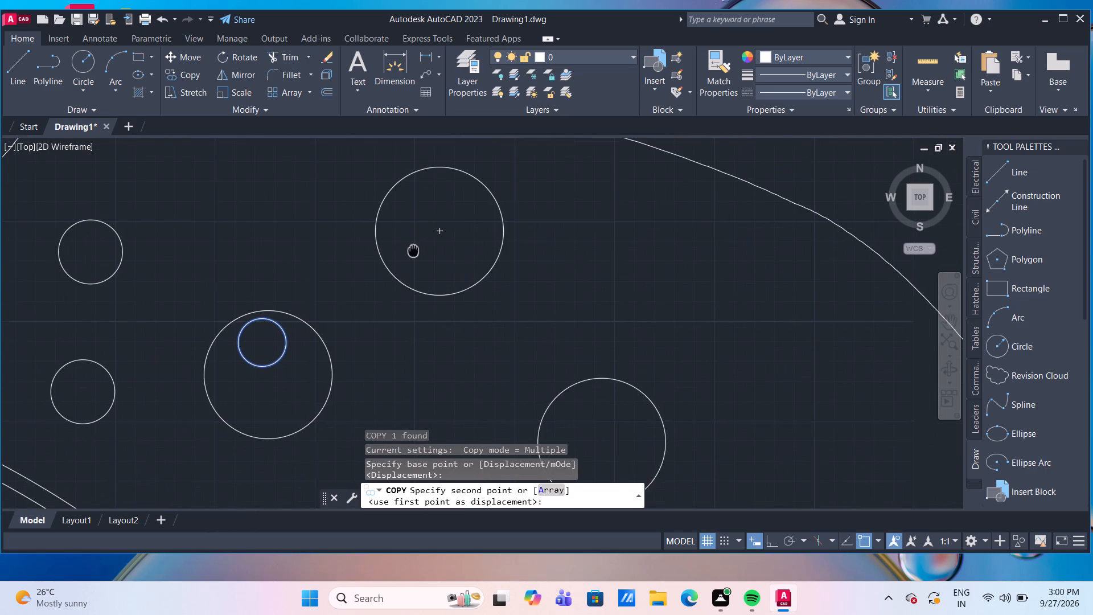
{"action": "scroll", "coordinate": [429, 218], "scroll_direction": "up", "scroll_amount": 2}
{"action": "middle_click_drag", "start_coordinate": [429, 218], "coordinate": [397, 279]}
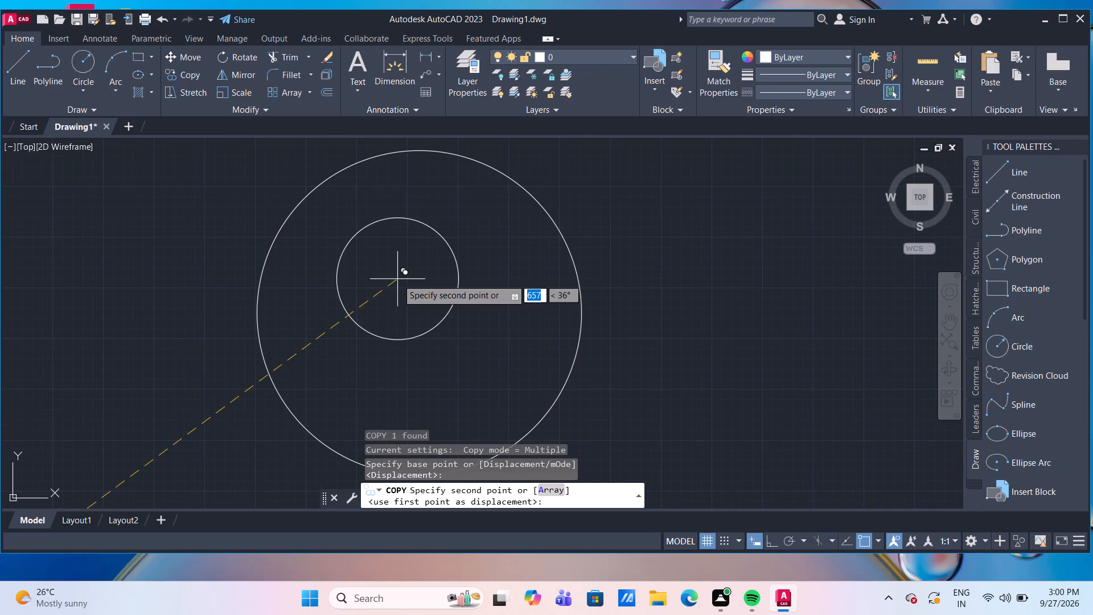
{"action": "scroll", "coordinate": [397, 279], "scroll_direction": "down", "scroll_amount": 1}
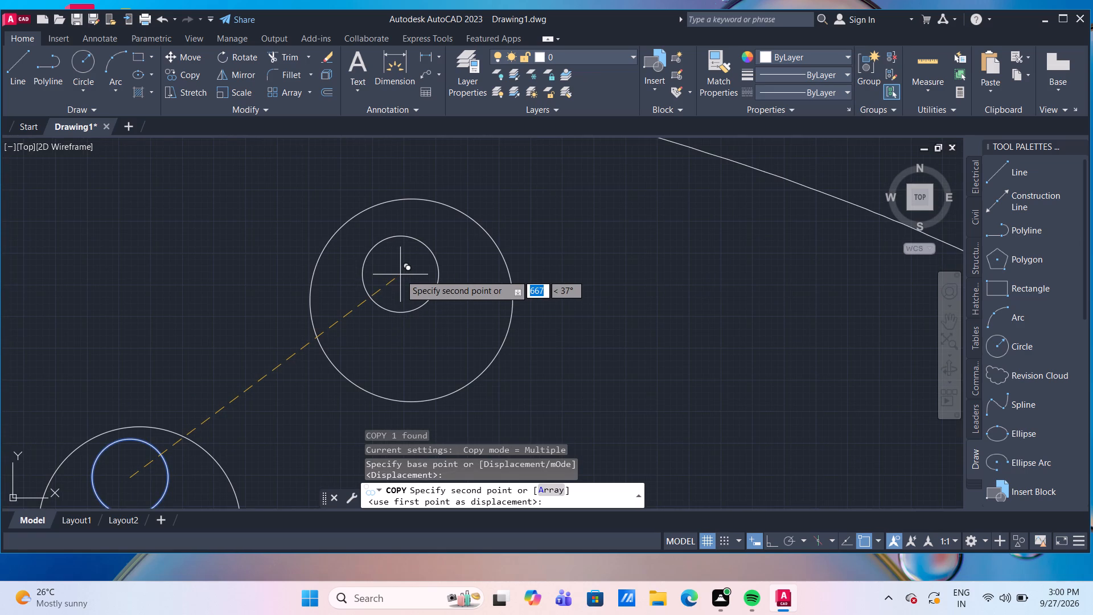
{"action": "left_click", "coordinate": [400, 274]}
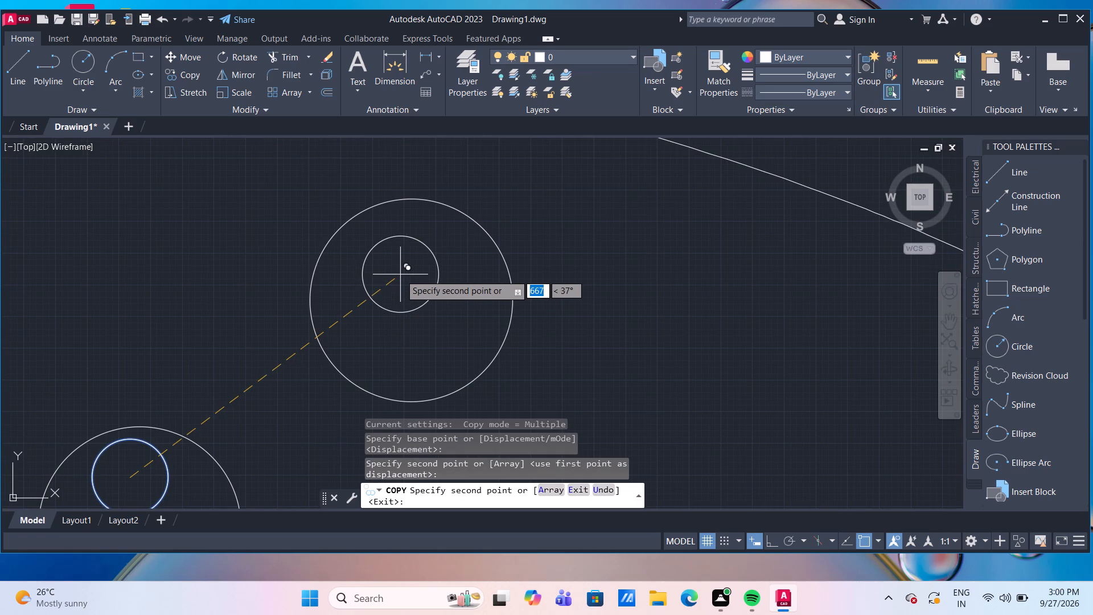
Place two more copies of the small circle in the upper parts of the two middle large circles between bridge and body edge.
{"action": "scroll", "coordinate": [478, 288], "scroll_direction": "down", "scroll_amount": 3}
{"action": "middle_click_drag", "start_coordinate": [562, 341], "coordinate": [482, 198]}
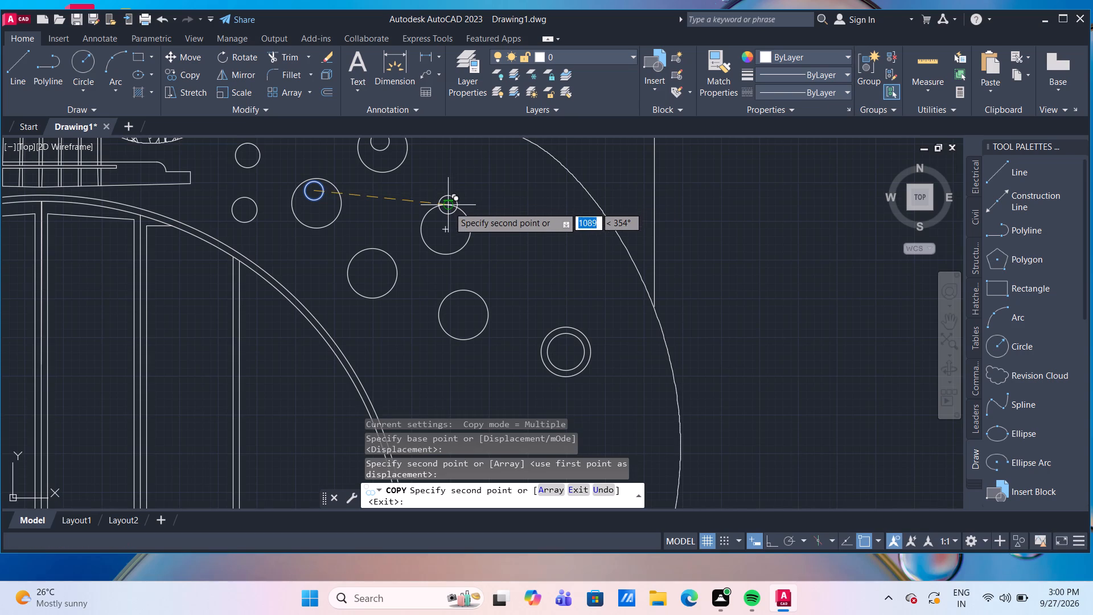
{"action": "scroll", "coordinate": [449, 210], "scroll_direction": "up", "scroll_amount": 3}
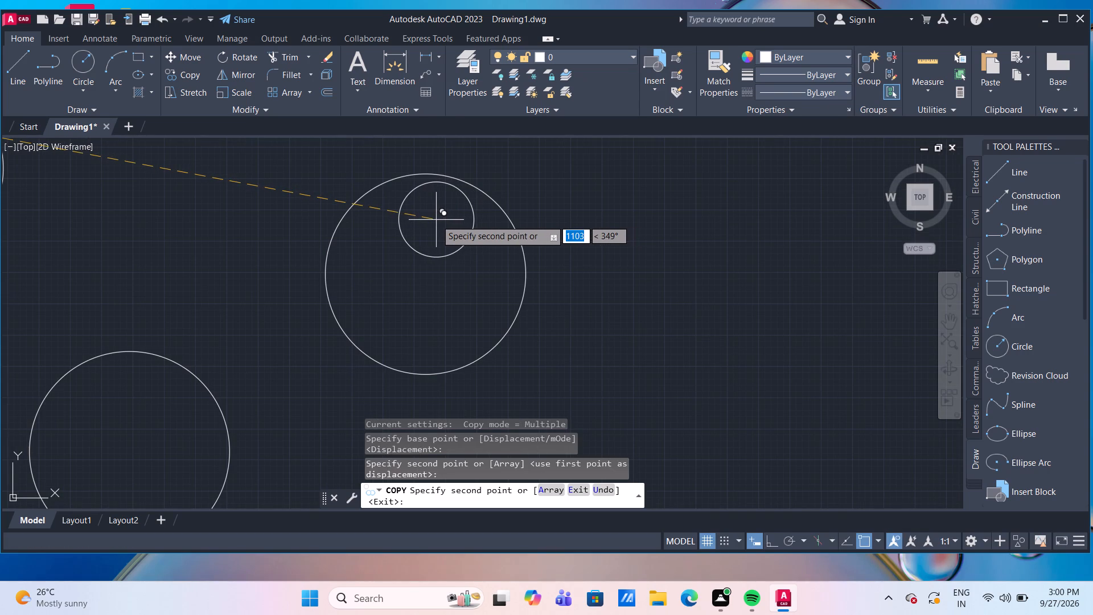
{"action": "left_click", "coordinate": [436, 220]}
{"action": "scroll", "coordinate": [427, 240], "scroll_direction": "down", "scroll_amount": 4}
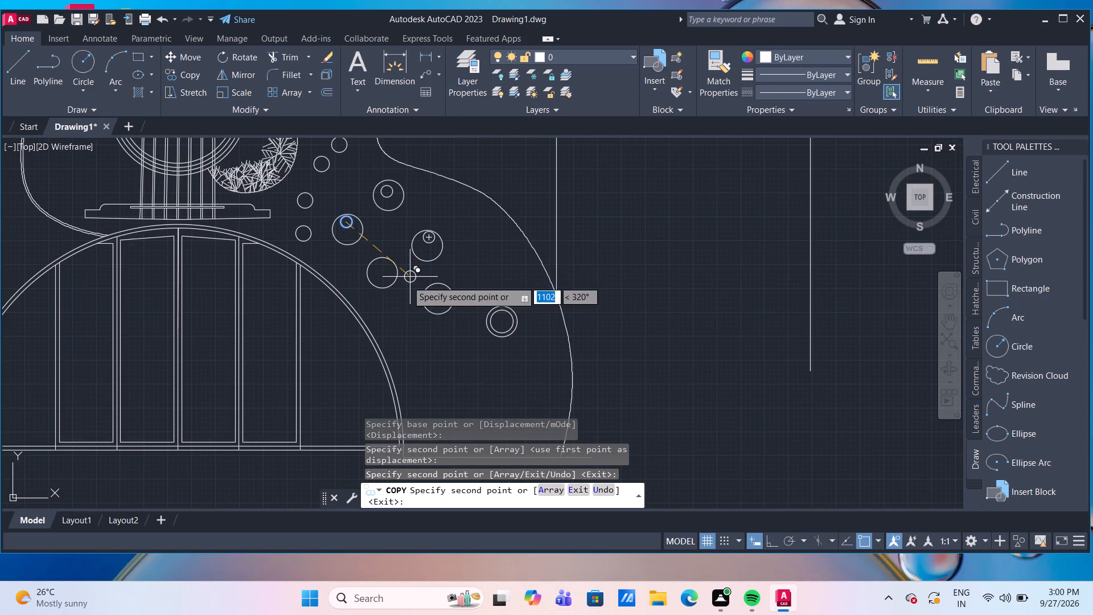
{"action": "scroll", "coordinate": [372, 280], "scroll_direction": "up", "scroll_amount": 4}
{"action": "middle_click_drag", "start_coordinate": [402, 208], "coordinate": [395, 261]}
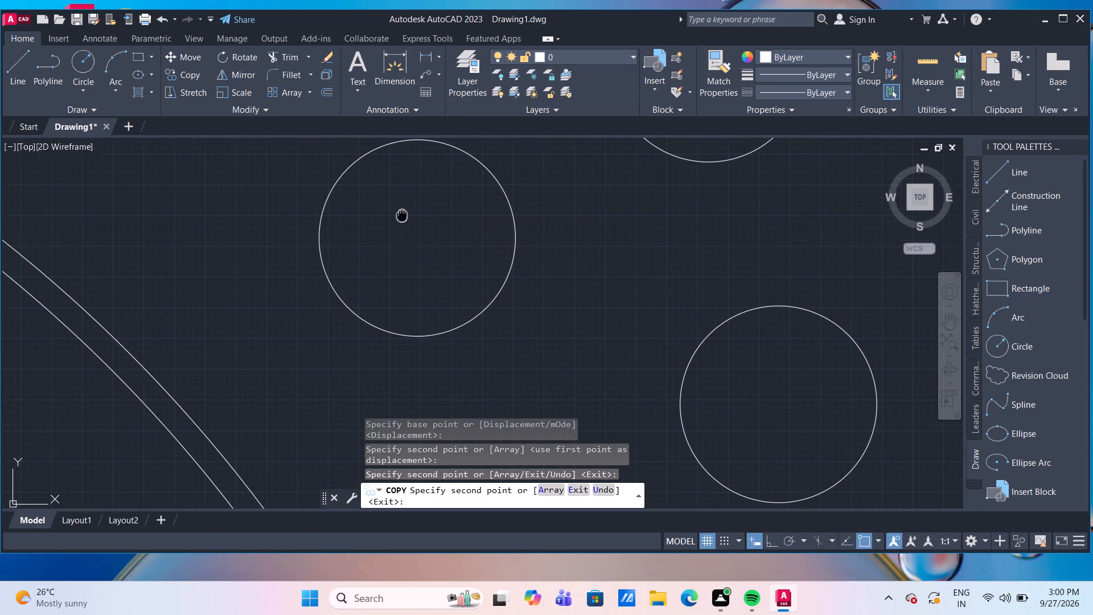
{"action": "middle_click_drag", "start_coordinate": [395, 261], "coordinate": [371, 291]}
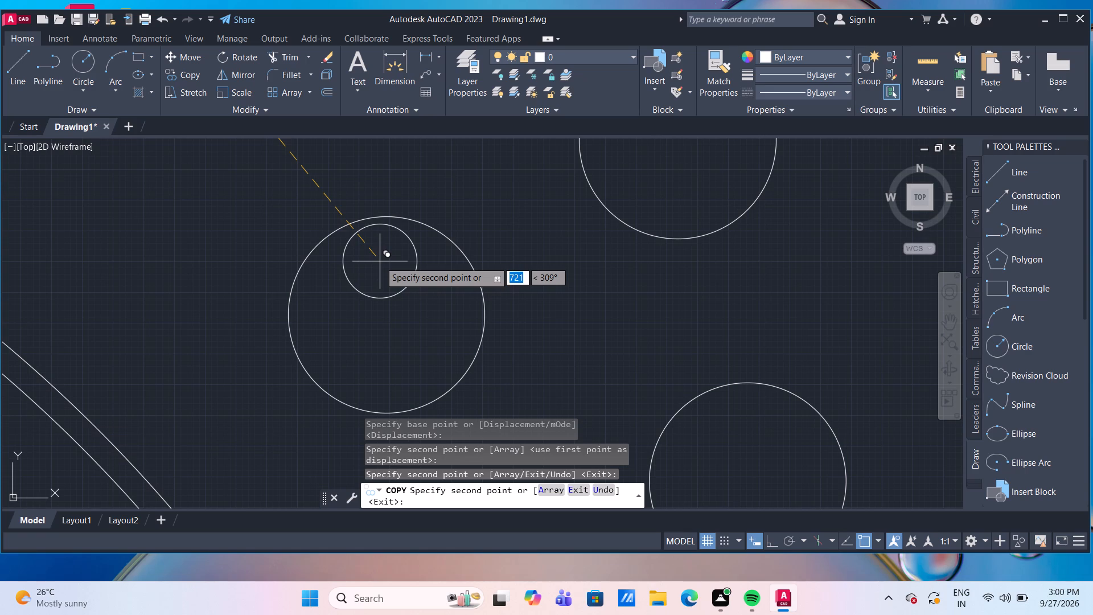
{"action": "left_click", "coordinate": [397, 261]}
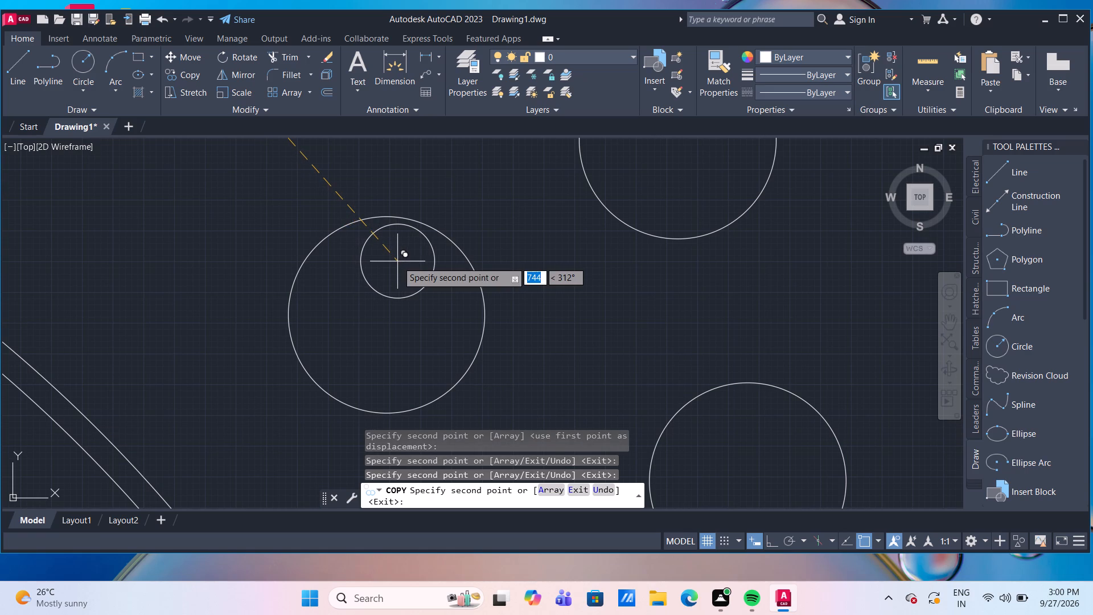
Place a last copy of the small circle inside the plain large circle closest to the concentric pair and end the copying.
{"action": "scroll", "coordinate": [397, 261], "scroll_direction": "down", "scroll_amount": 3}
{"action": "scroll", "coordinate": [494, 307], "scroll_direction": "down", "scroll_amount": 1}
{"action": "scroll", "coordinate": [491, 311], "scroll_direction": "up", "scroll_amount": 3}
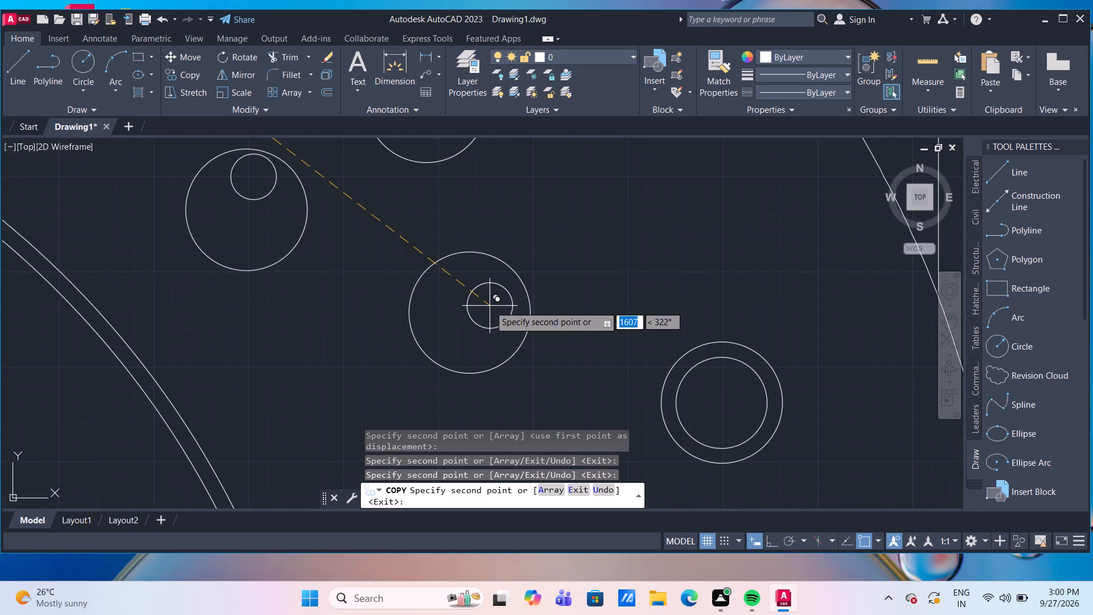
{"action": "middle_click_drag", "start_coordinate": [488, 304], "coordinate": [429, 266]}
{"action": "scroll", "coordinate": [429, 266], "scroll_direction": "up", "scroll_amount": 2}
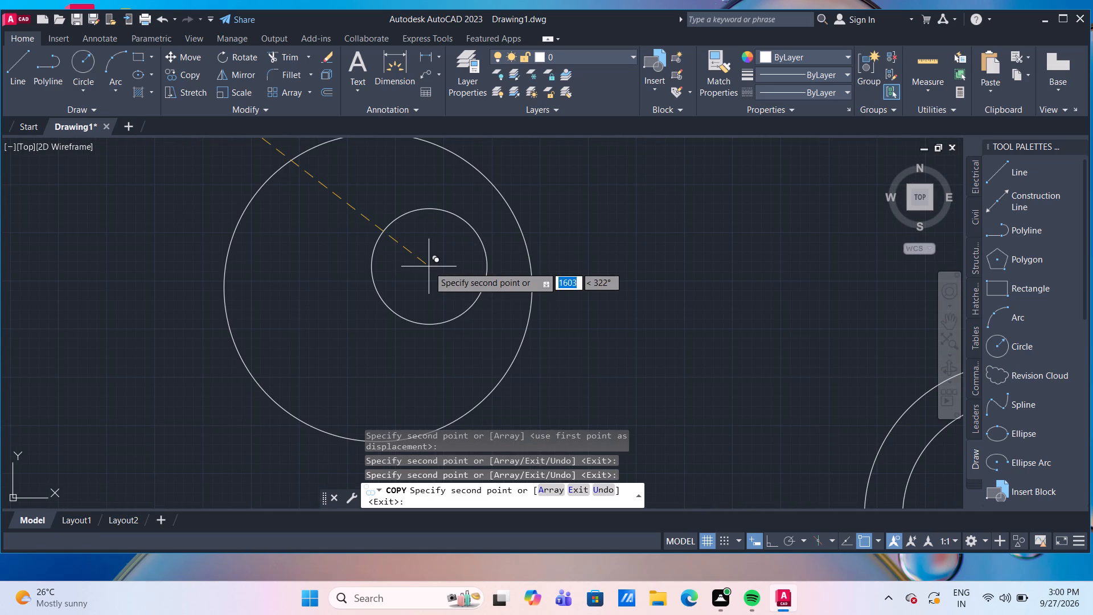
{"action": "left_click", "coordinate": [398, 245]}
{"action": "scroll", "coordinate": [643, 246], "scroll_direction": "down", "scroll_amount": 2}
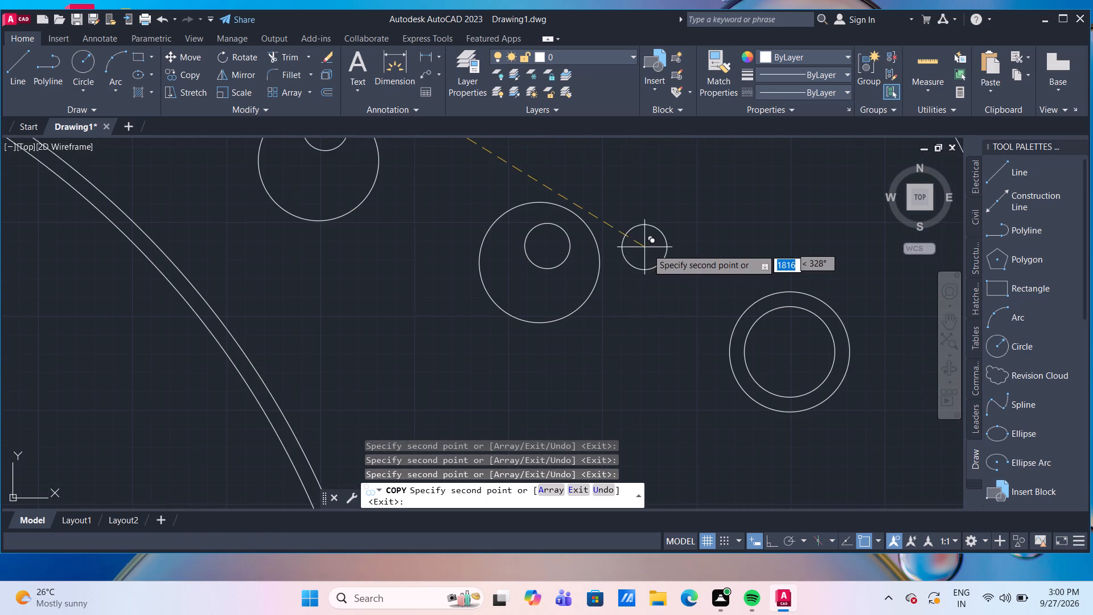
{"action": "scroll", "coordinate": [799, 343], "scroll_direction": "up", "scroll_amount": 2}
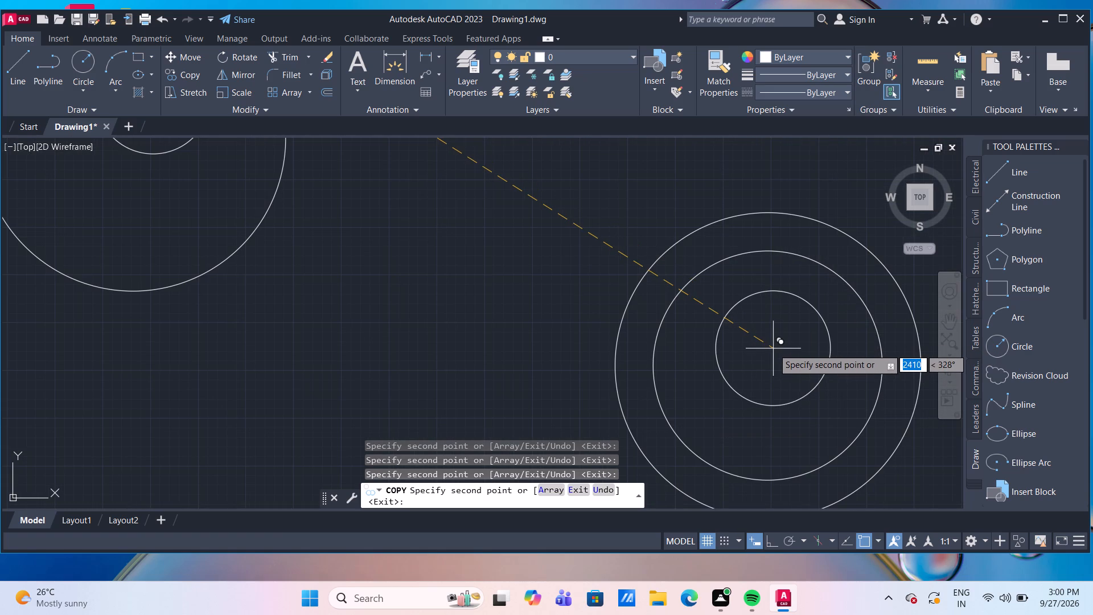
{"action": "key", "text": "Escape"}
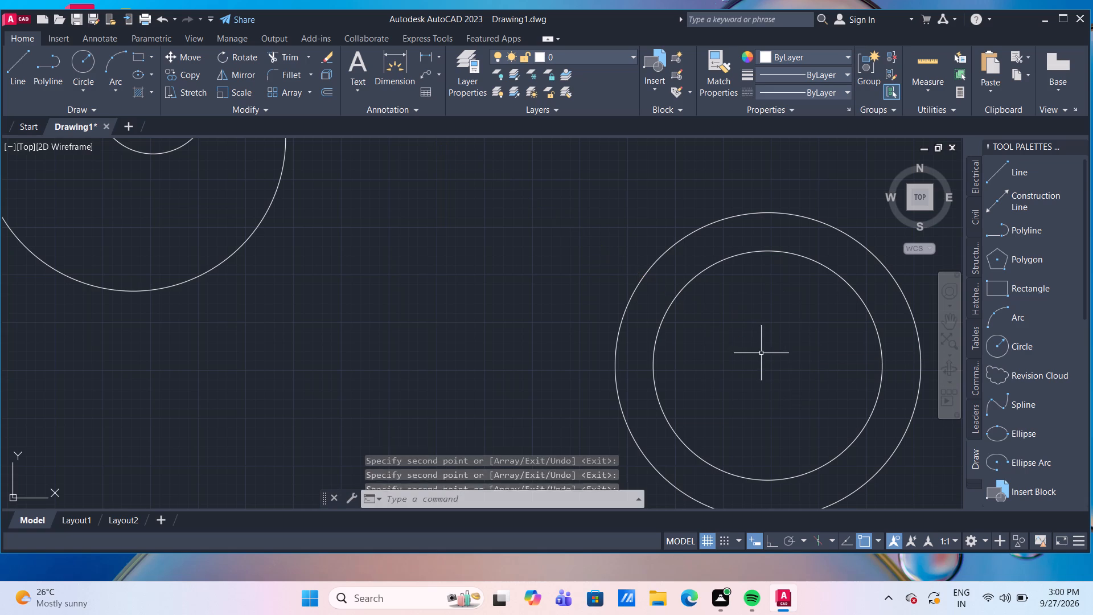
Draw a Start, End, Direction arc between the inner concentric circle's west and east quadrants, bulging upward with a tangent direction of about 60°.
{"action": "middle_click_drag", "start_coordinate": [786, 337], "coordinate": [667, 312]}
{"action": "scroll", "coordinate": [667, 312], "scroll_direction": "down", "scroll_amount": 1}
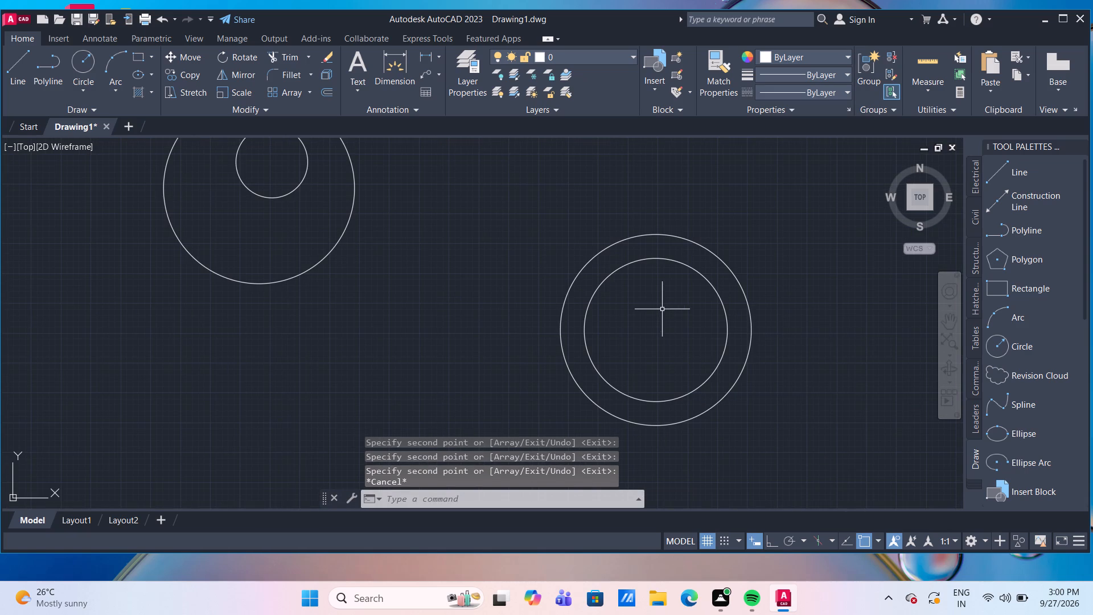
{"action": "left_click", "coordinate": [114, 71]}
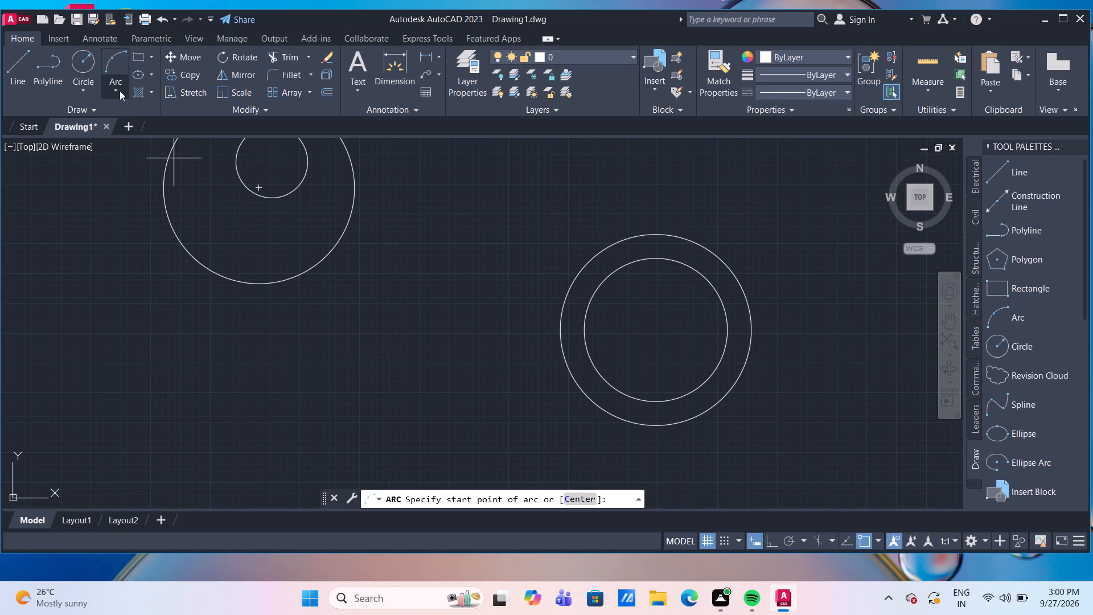
{"action": "left_click", "coordinate": [120, 91]}
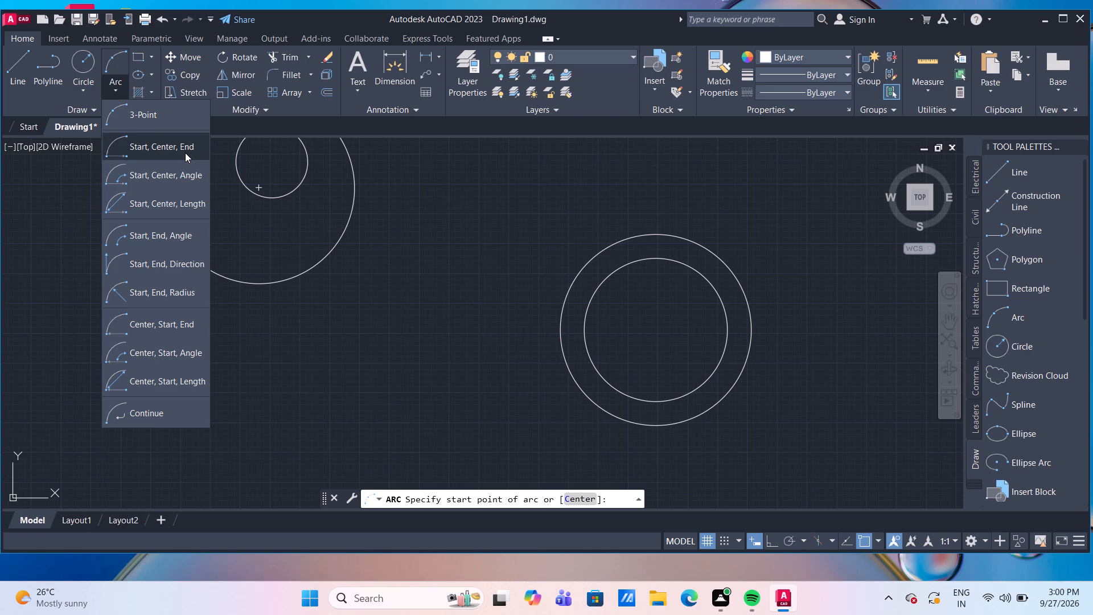
{"action": "left_click", "coordinate": [183, 260]}
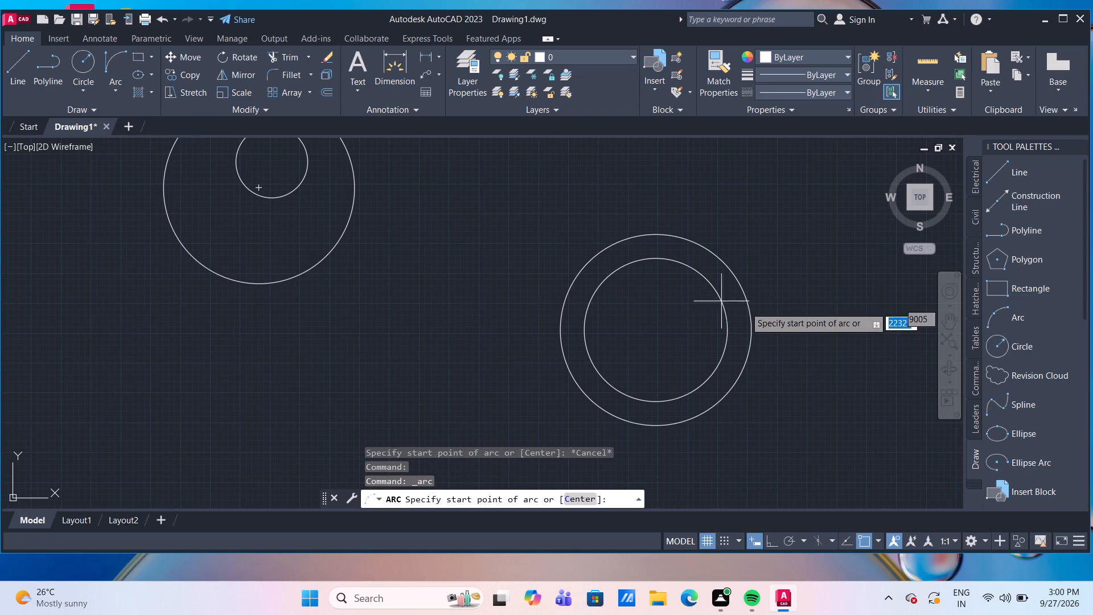
{"action": "left_click", "coordinate": [584, 334]}
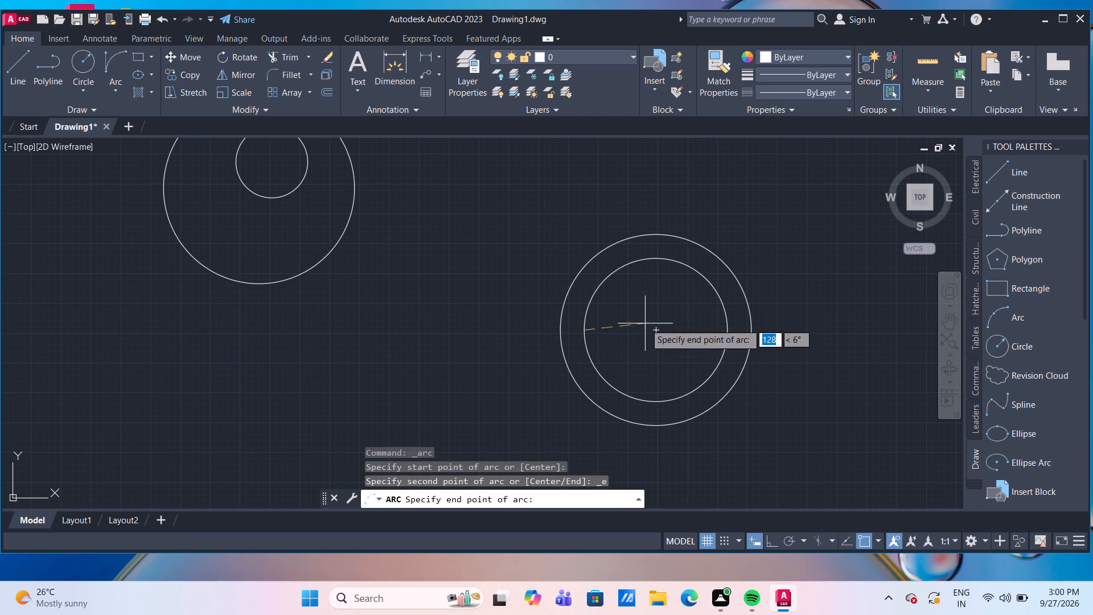
{"action": "left_click", "coordinate": [725, 332]}
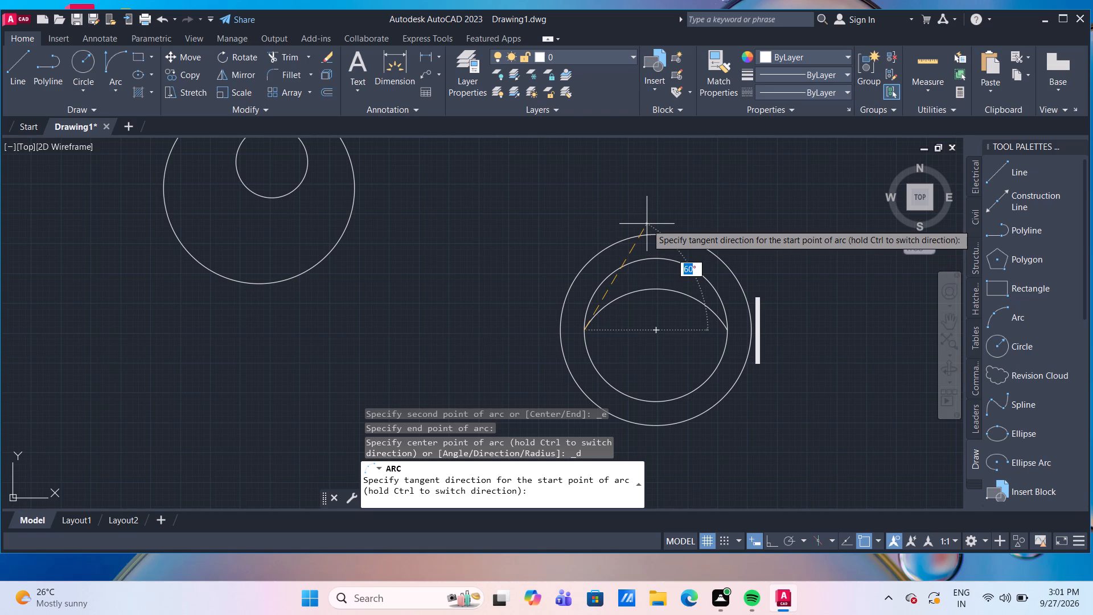
{"action": "left_click", "coordinate": [647, 224]}
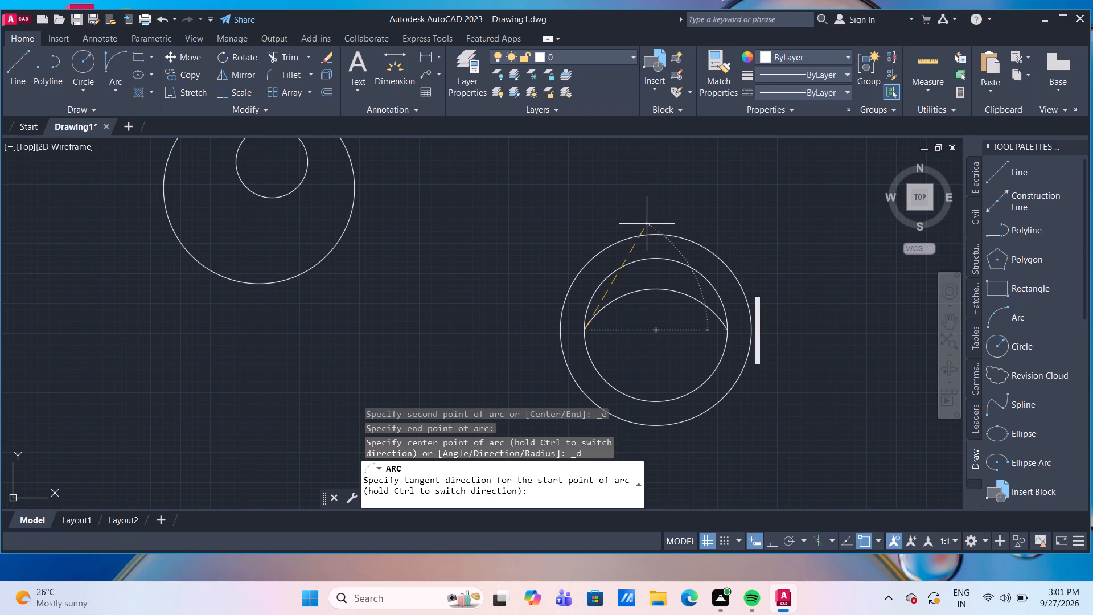
Move the two large circles nearest the concentric pair, with their inner circles, slightly upward and toward the bridge.
{"action": "scroll", "coordinate": [826, 351], "scroll_direction": "down", "scroll_amount": 2}
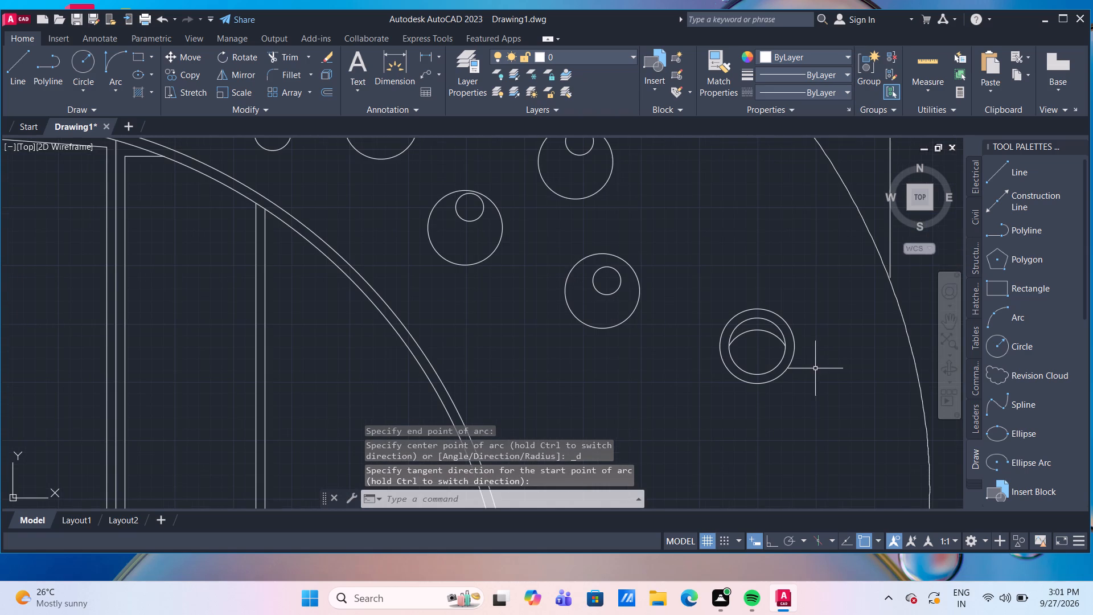
{"action": "scroll", "coordinate": [798, 407], "scroll_direction": "down", "scroll_amount": 1}
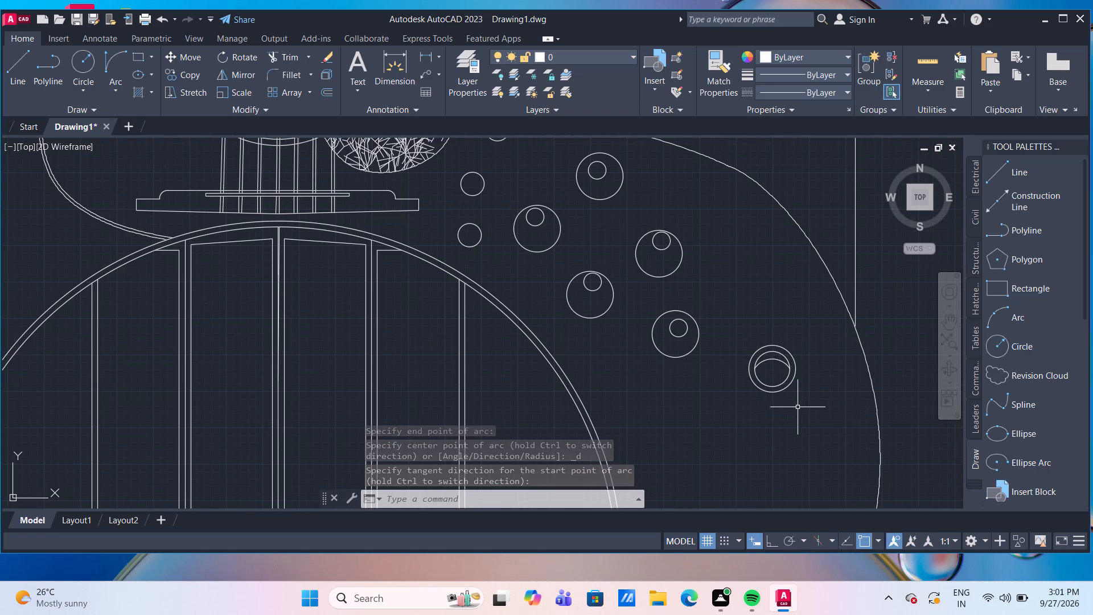
{"action": "middle_click_drag", "start_coordinate": [826, 420], "coordinate": [684, 478]}
{"action": "scroll", "coordinate": [679, 448], "scroll_direction": "down", "scroll_amount": 2}
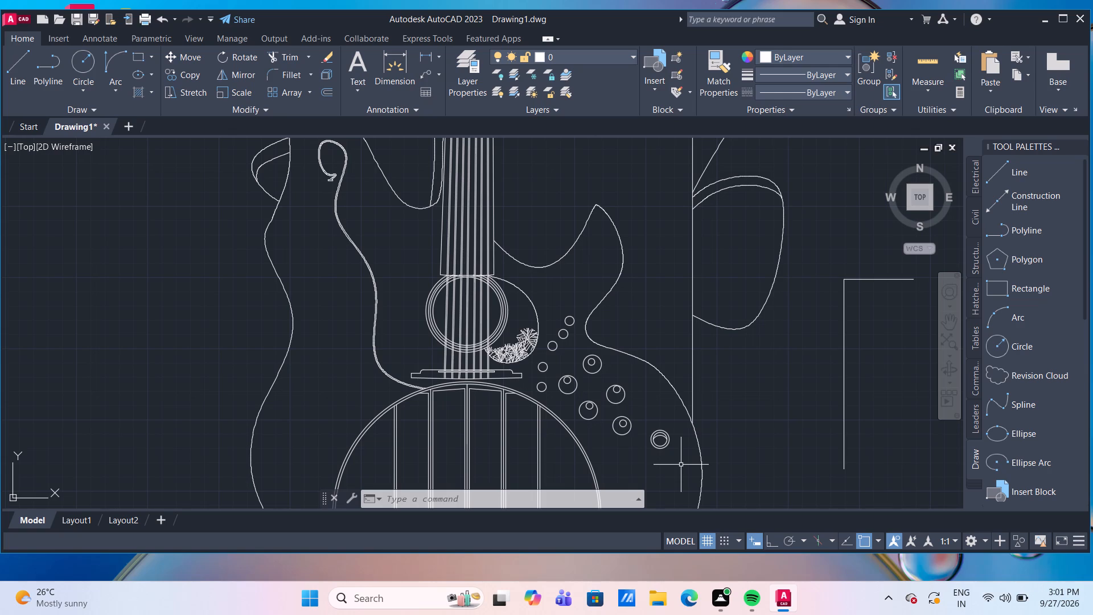
{"action": "scroll", "coordinate": [750, 456], "scroll_direction": "down", "scroll_amount": 1}
{"action": "middle_click_drag", "start_coordinate": [729, 432], "coordinate": [715, 408]}
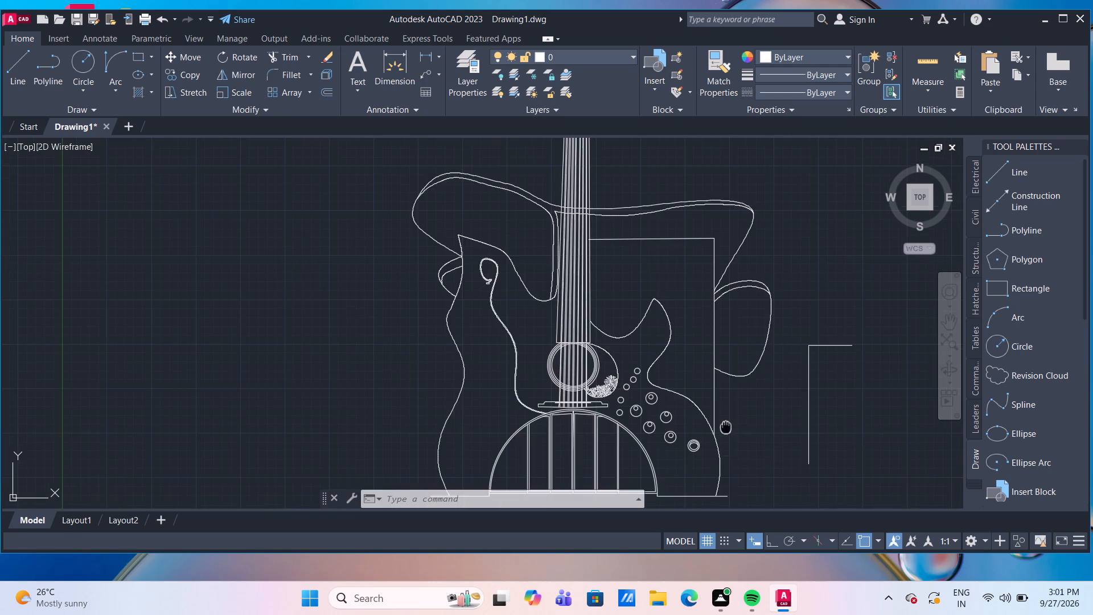
{"action": "middle_click_drag", "start_coordinate": [715, 408], "coordinate": [676, 327]}
{"action": "scroll", "coordinate": [655, 350], "scroll_direction": "up", "scroll_amount": 2}
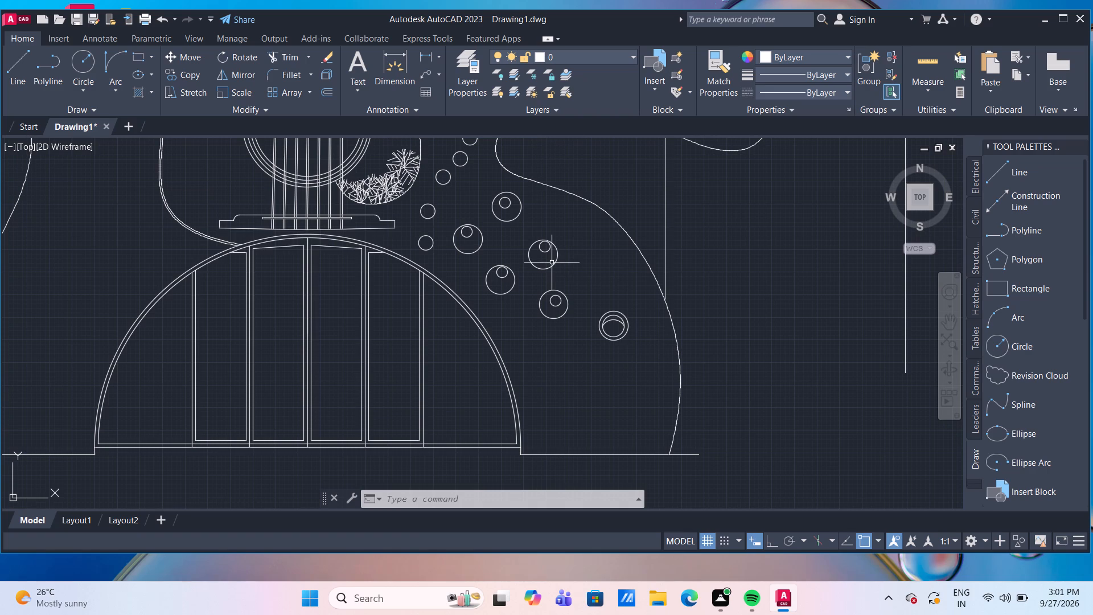
{"action": "left_click_drag", "start_coordinate": [576, 325], "coordinate": [569, 318]}
{"action": "left_click", "coordinate": [535, 228]}
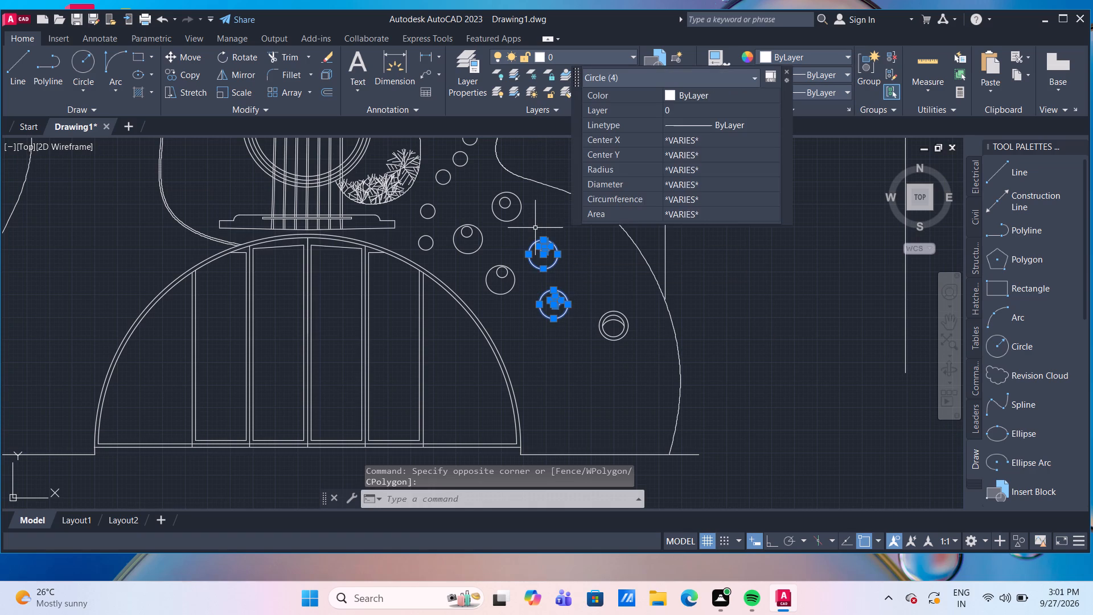
{"action": "key", "text": "m"}
{"action": "key", "text": "Return"}
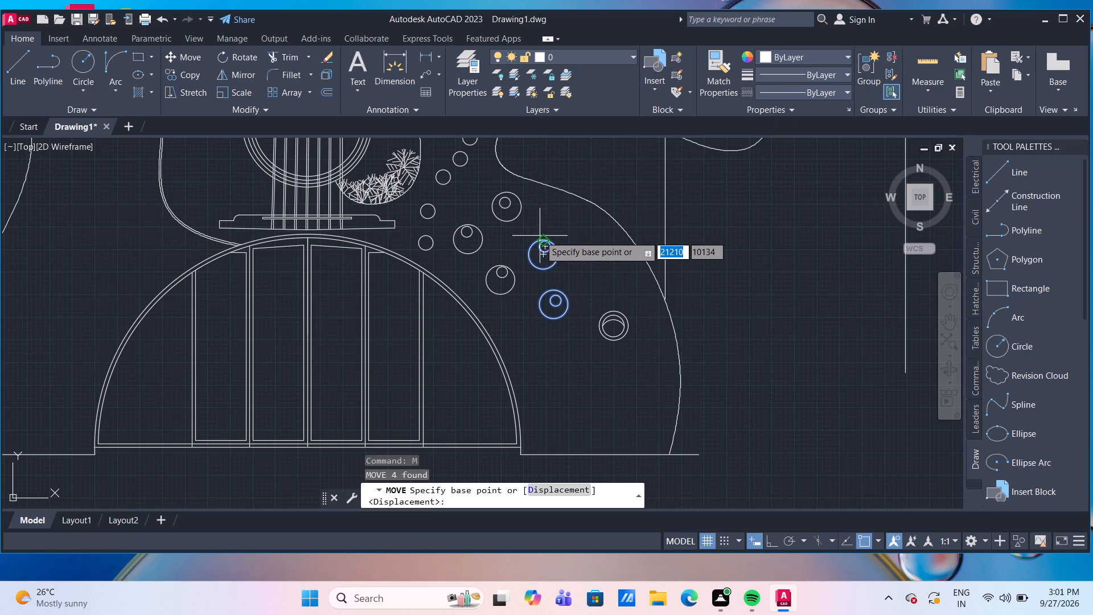
{"action": "left_click", "coordinate": [541, 237]}
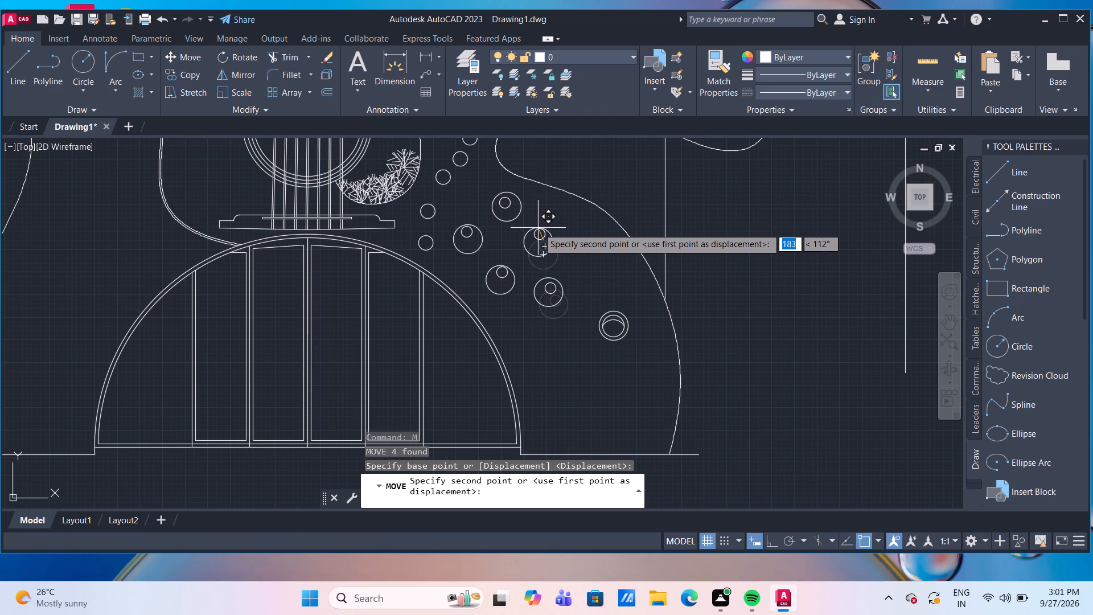
{"action": "left_click", "coordinate": [535, 229]}
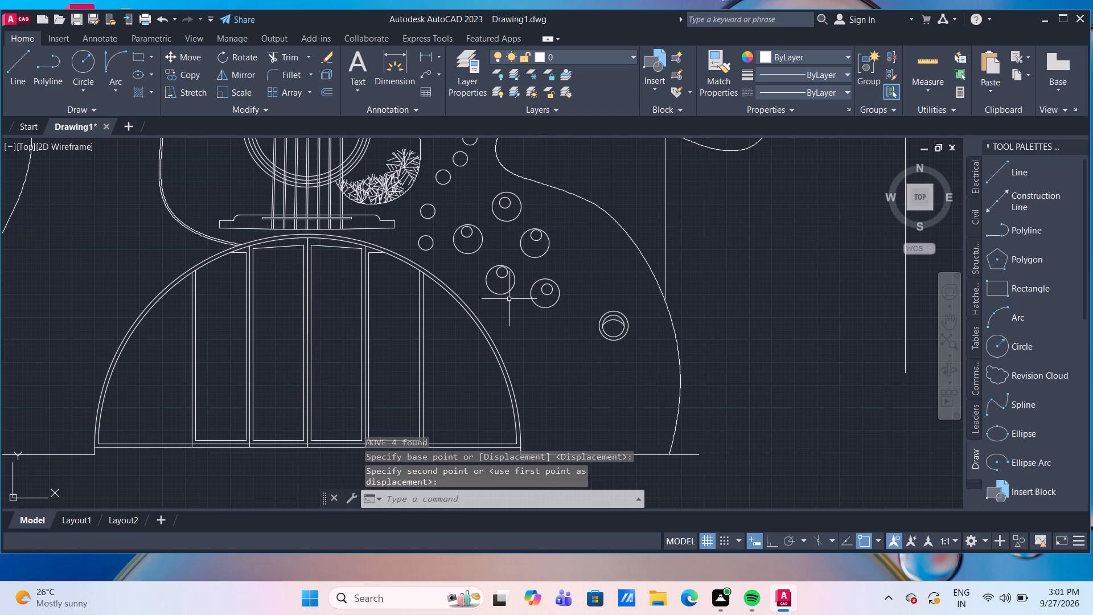
Move the large circle below the other middle circles, with its inner circle, about 197 units upward at roughly 101°.
{"action": "left_click_drag", "start_coordinate": [509, 299], "coordinate": [503, 289]}
{"action": "left_click", "coordinate": [490, 253]}
{"action": "key", "text": "m"}
{"action": "key", "text": "Return"}
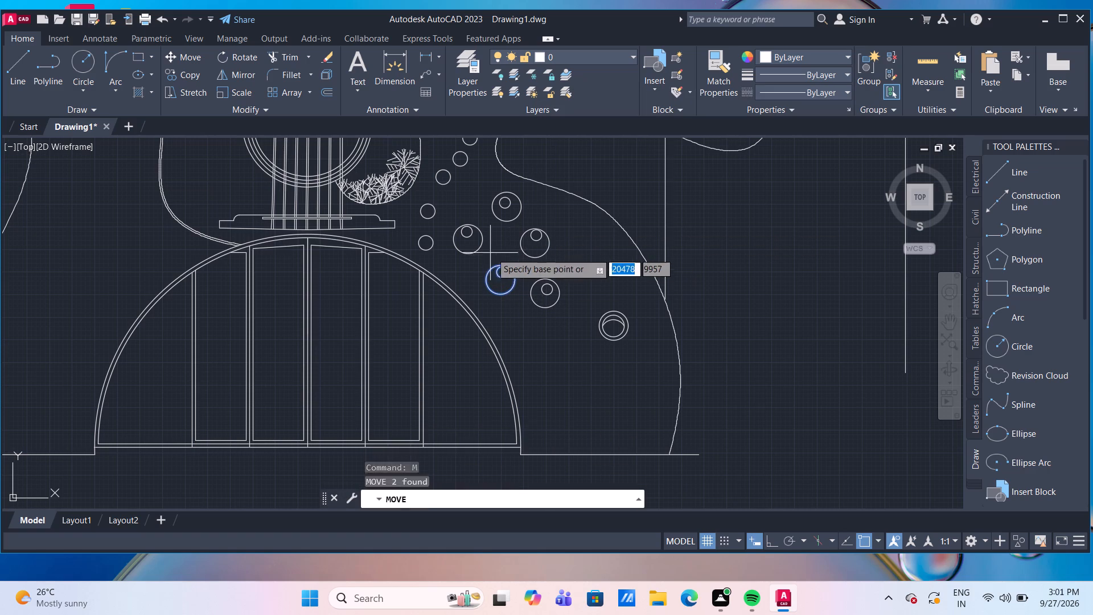
{"action": "left_click", "coordinate": [500, 265]}
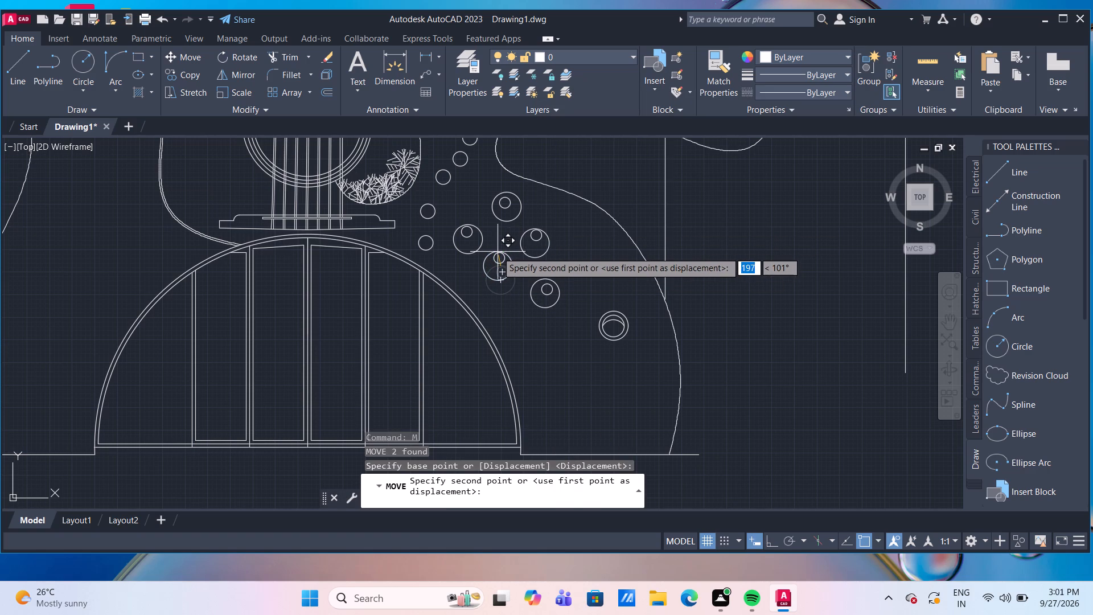
{"action": "left_click", "coordinate": [496, 252]}
Move the concentric circle pair and its arc about 457 units at 137°, closer to the neighbouring large circle.
{"action": "scroll", "coordinate": [543, 253], "scroll_direction": "down", "scroll_amount": 2}
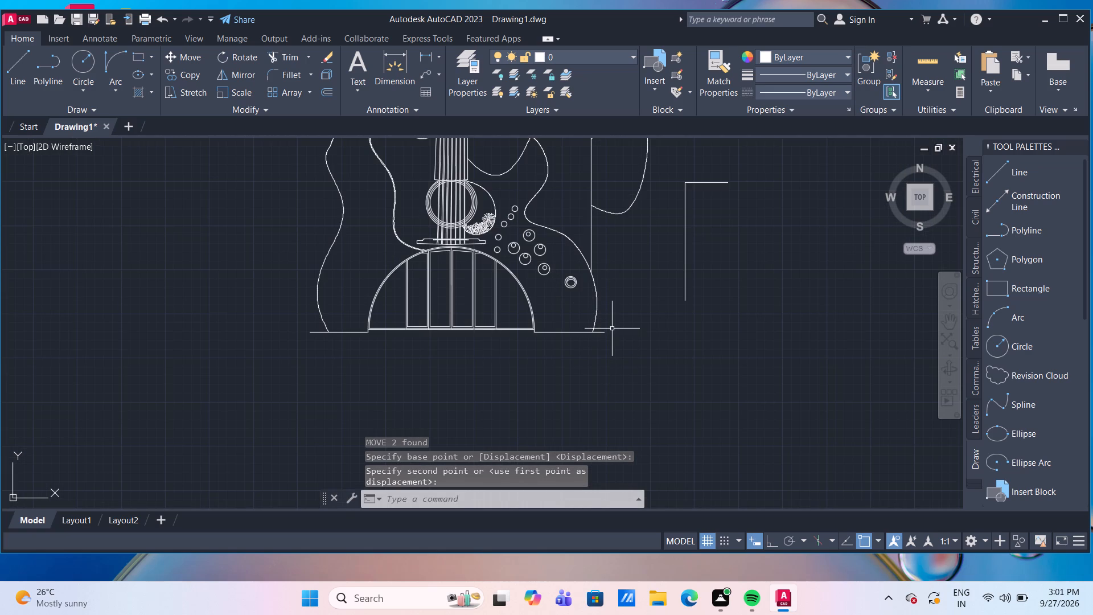
{"action": "scroll", "coordinate": [553, 241], "scroll_direction": "up", "scroll_amount": 1}
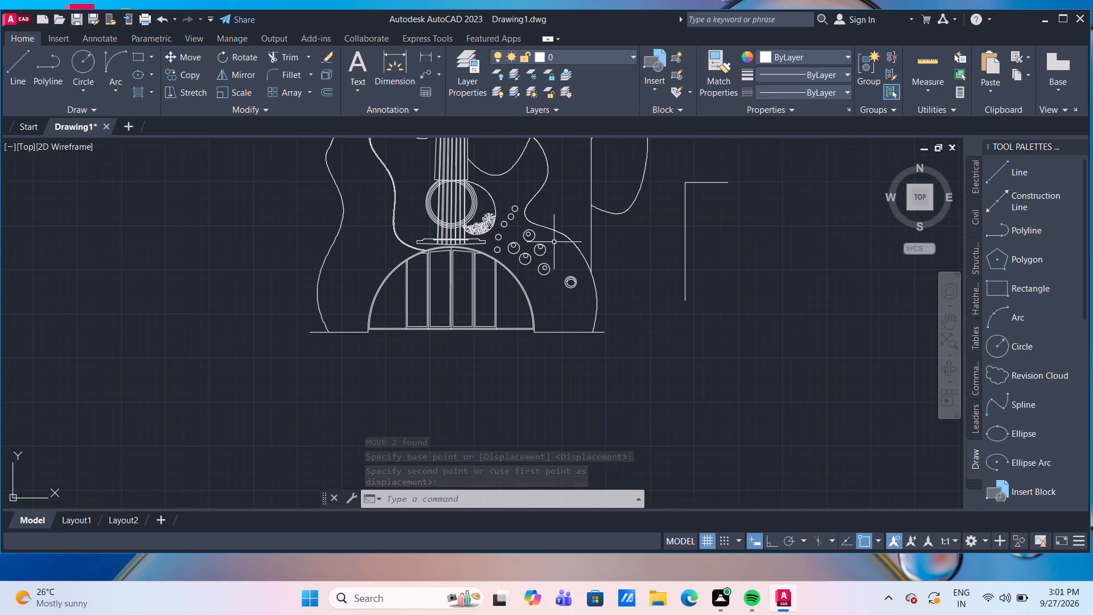
{"action": "scroll", "coordinate": [553, 241], "scroll_direction": "up", "scroll_amount": 1}
{"action": "left_click_drag", "start_coordinate": [619, 378], "coordinate": [603, 356]}
{"action": "left_click", "coordinate": [574, 314]}
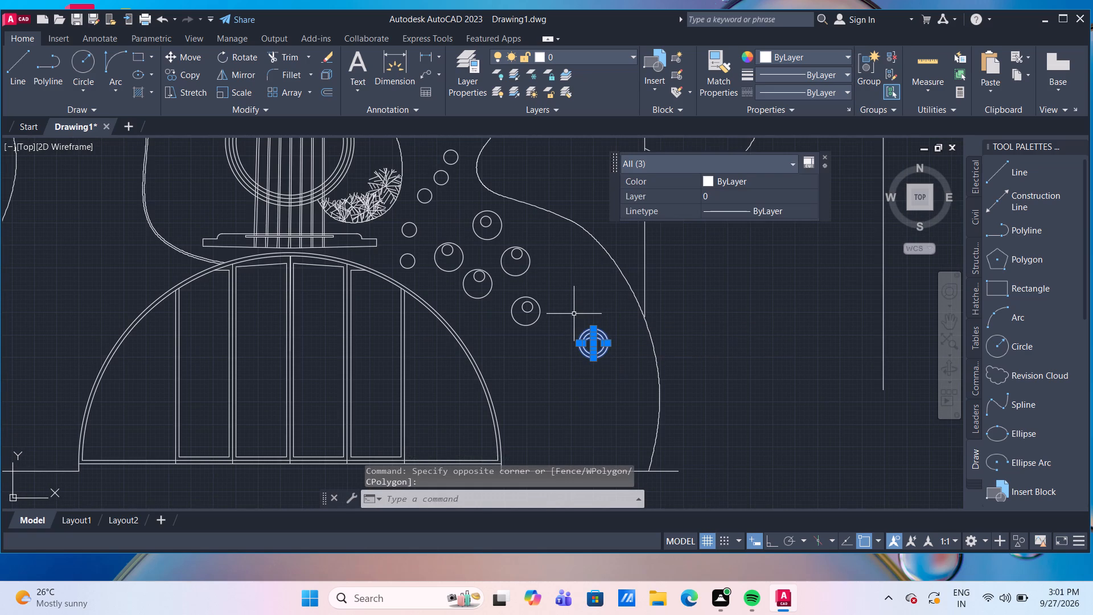
{"action": "key", "text": "m"}
{"action": "key", "text": "Return"}
{"action": "left_click", "coordinate": [584, 330]}
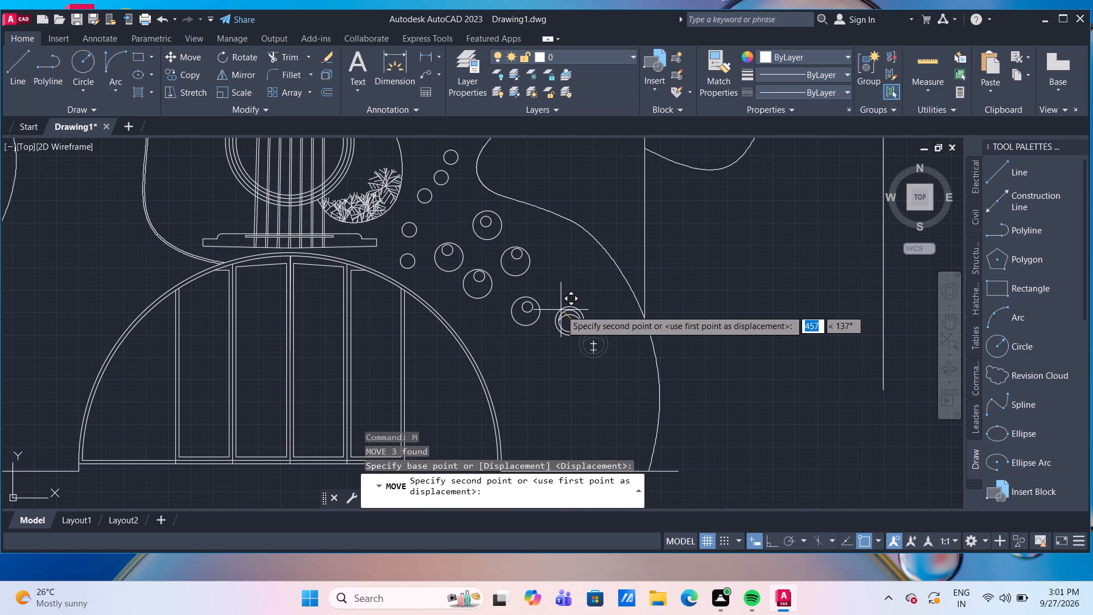
{"action": "left_click", "coordinate": [561, 310]}
Rotate the three upper radius 100 circles counterclockwise about the lowest one's center until they line up almost vertically.
{"action": "scroll", "coordinate": [560, 258], "scroll_direction": "down", "scroll_amount": 2}
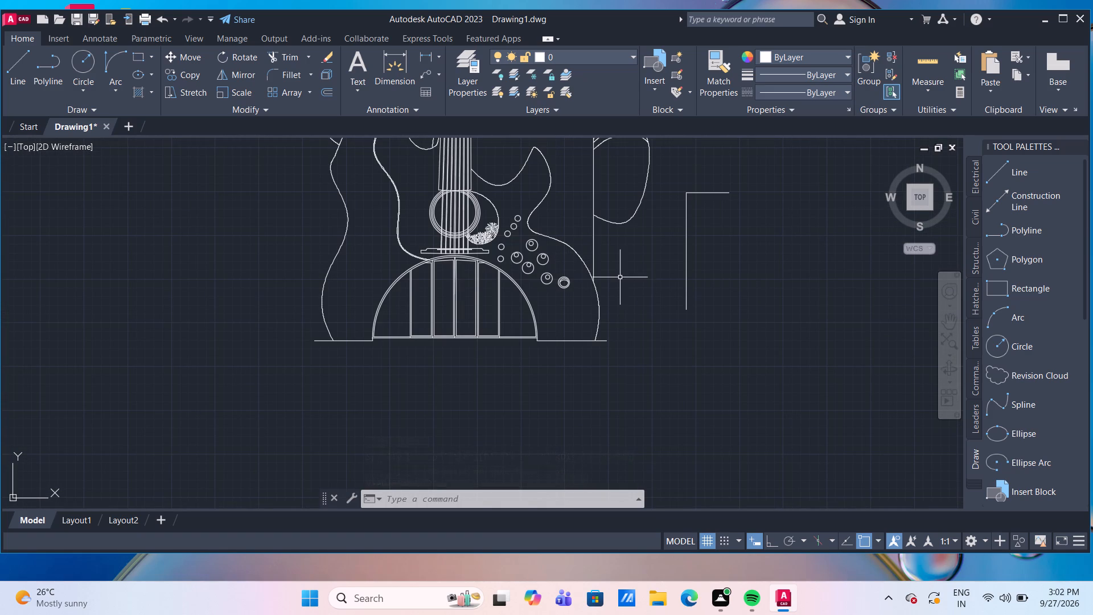
{"action": "scroll", "coordinate": [540, 251], "scroll_direction": "up", "scroll_amount": 3}
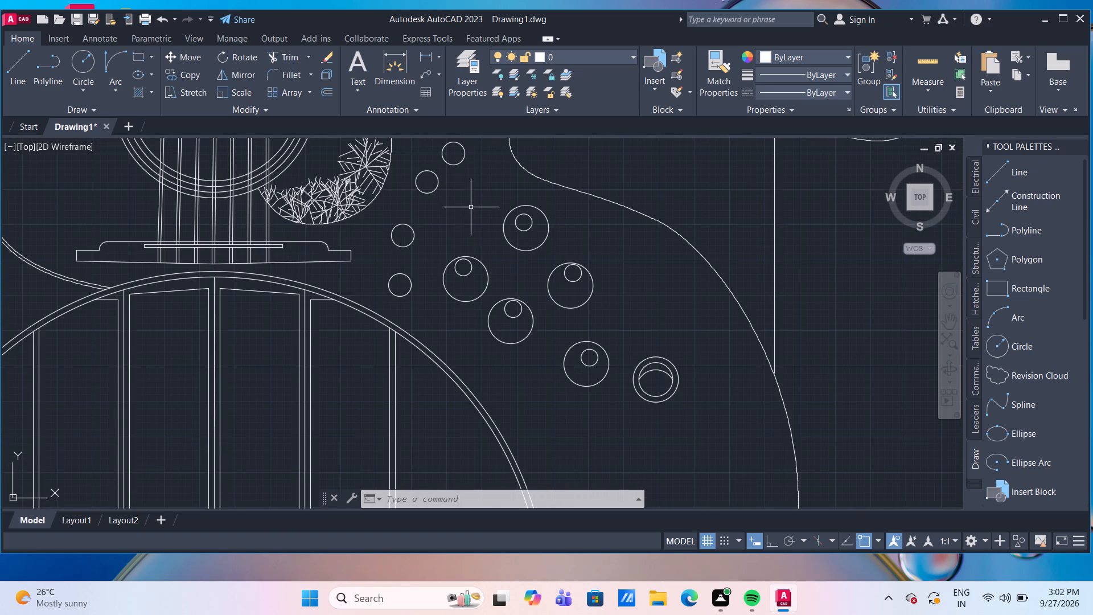
{"action": "middle_click_drag", "start_coordinate": [470, 215], "coordinate": [446, 288]}
{"action": "left_click_drag", "start_coordinate": [453, 263], "coordinate": [447, 250]}
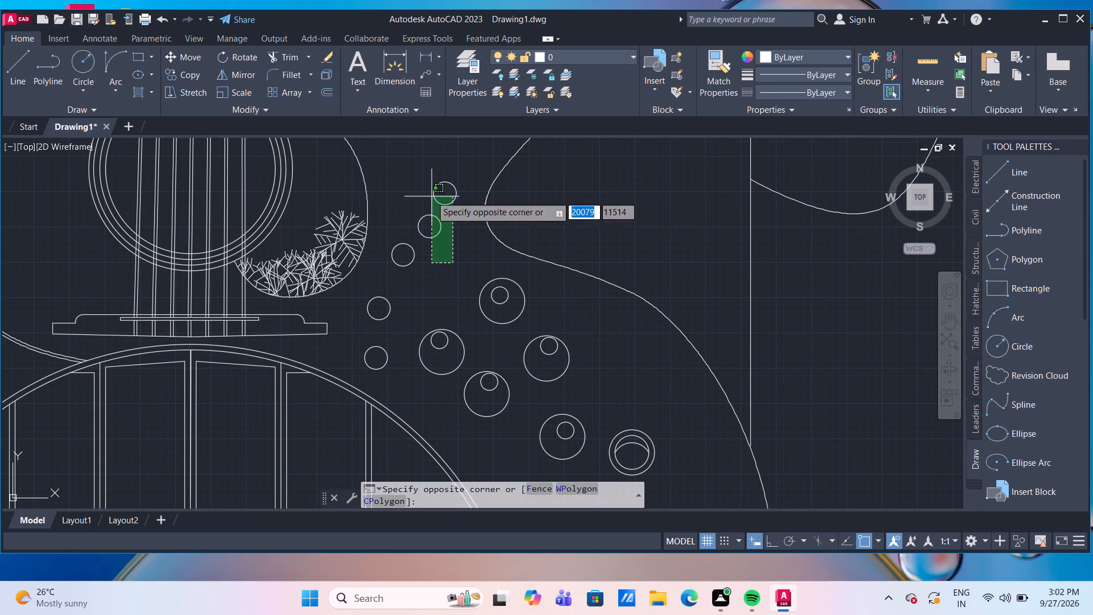
{"action": "left_click", "coordinate": [390, 184]}
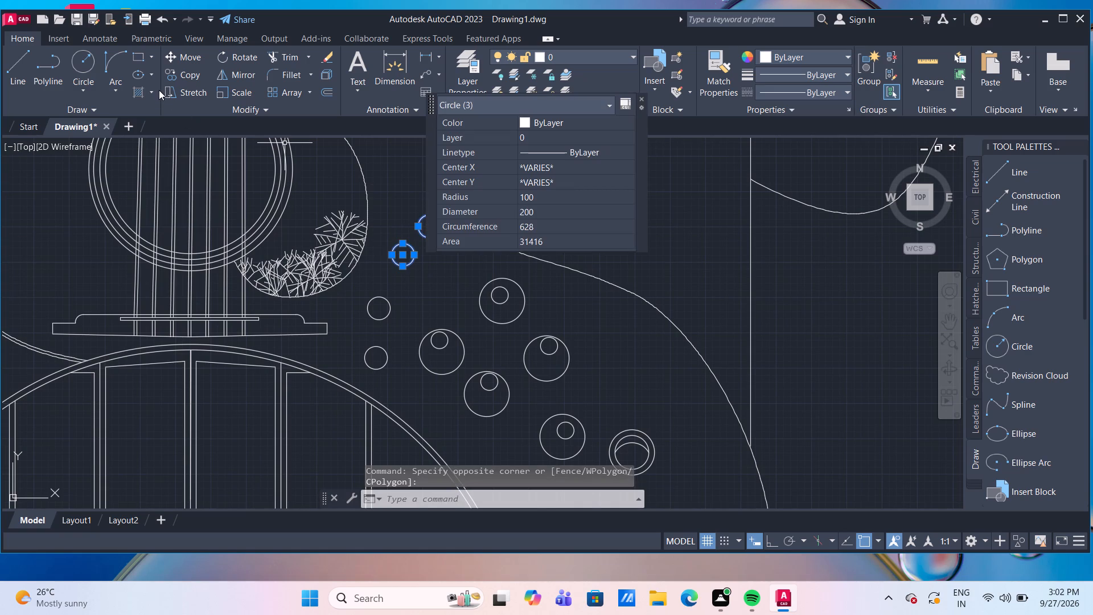
{"action": "left_click", "coordinate": [227, 57]}
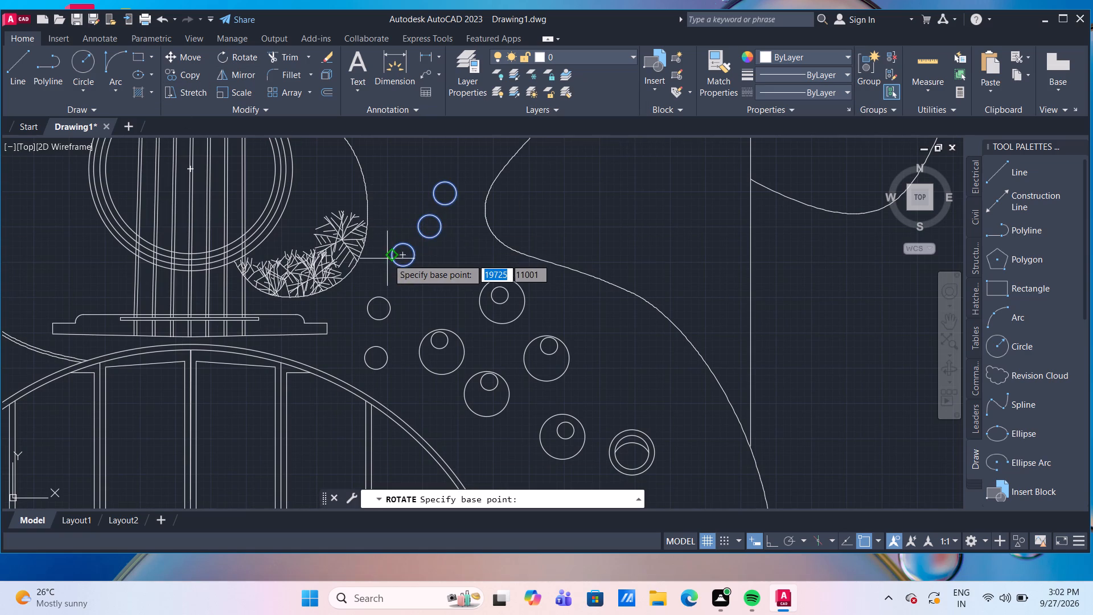
{"action": "left_click", "coordinate": [402, 255]}
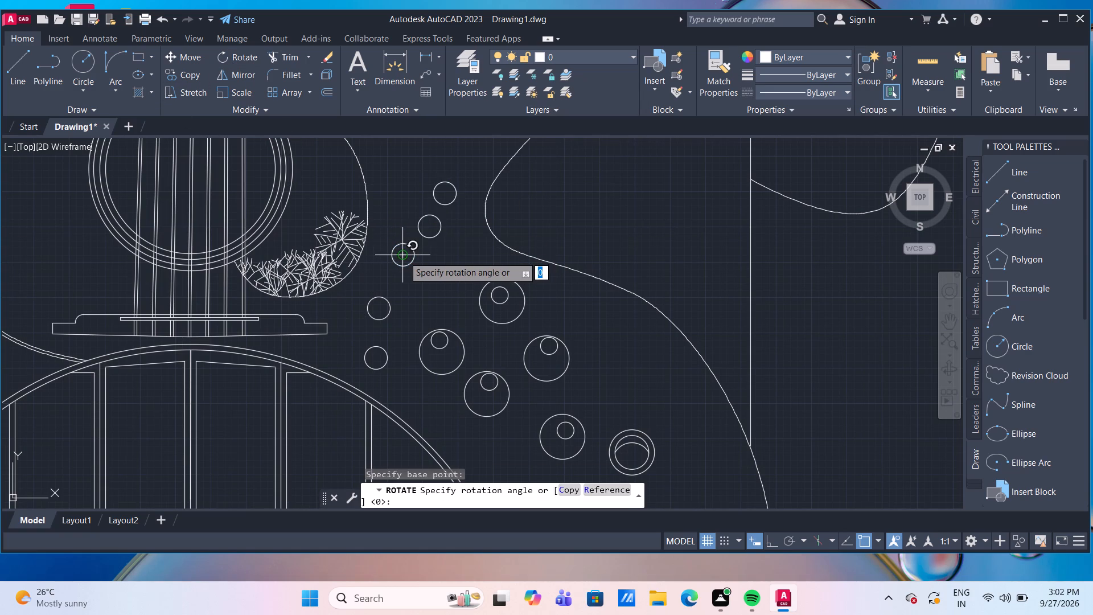
{"action": "scroll", "coordinate": [414, 260], "scroll_direction": "up", "scroll_amount": 2}
{"action": "scroll", "coordinate": [414, 260], "scroll_direction": "down", "scroll_amount": 2}
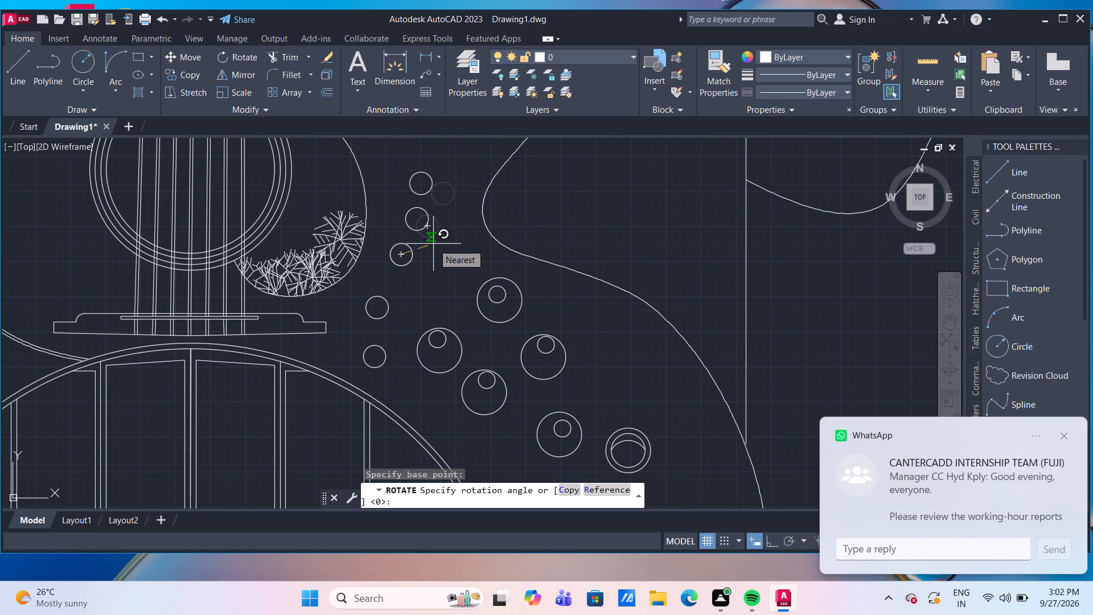
{"action": "left_click", "coordinate": [433, 241]}
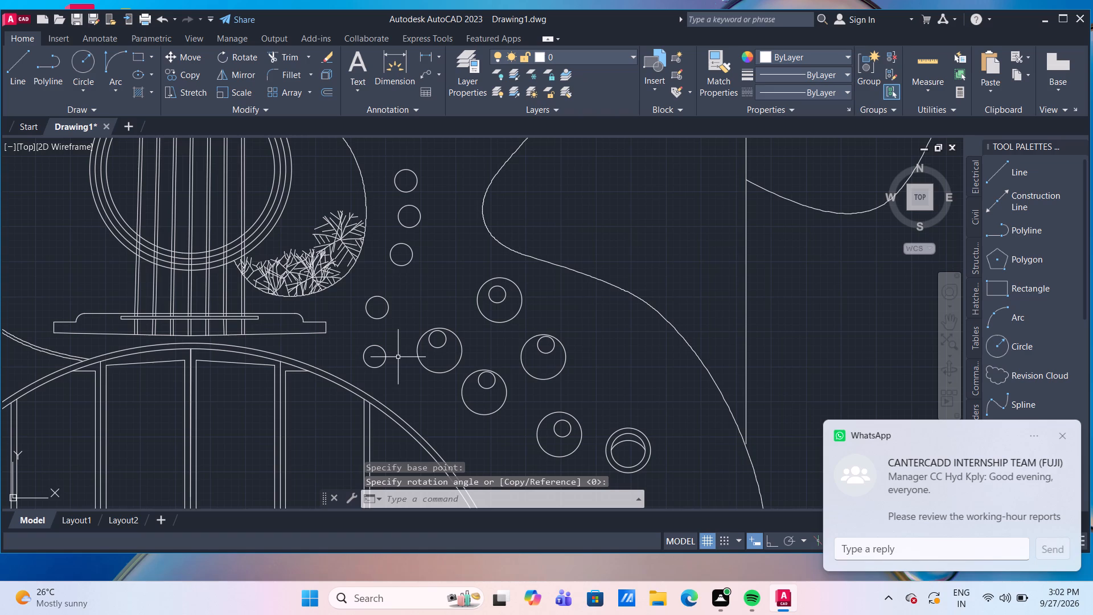
Move the topmost small circle about 200 units horizontally toward the body's edge, away from the sound hole.
{"action": "scroll", "coordinate": [405, 333], "scroll_direction": "down", "scroll_amount": 1}
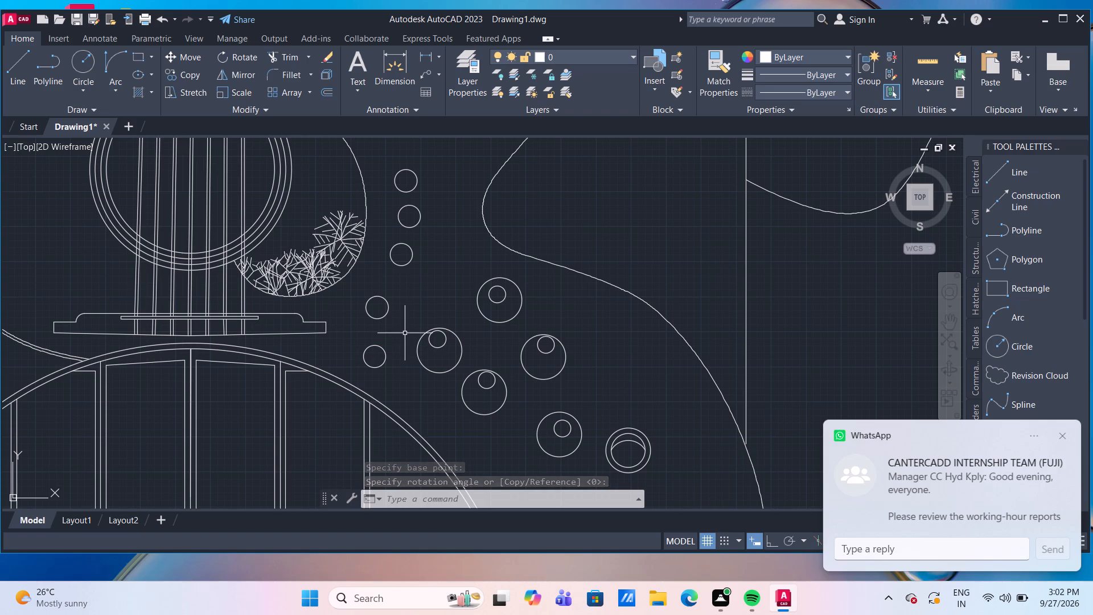
{"action": "scroll", "coordinate": [405, 333], "scroll_direction": "down", "scroll_amount": 2}
{"action": "scroll", "coordinate": [415, 288], "scroll_direction": "up", "scroll_amount": 2}
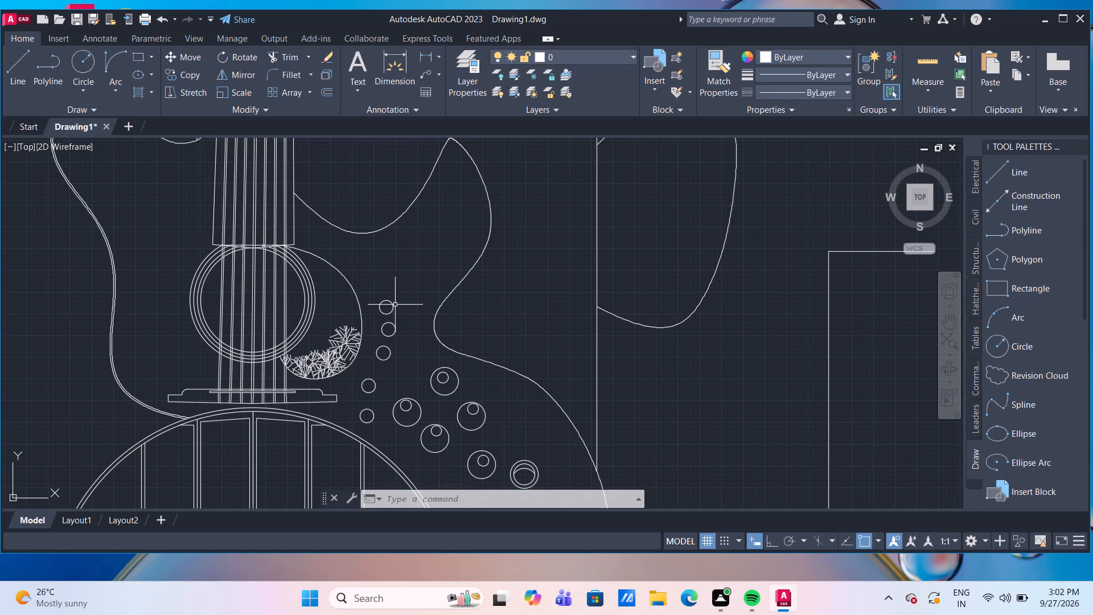
{"action": "left_click", "coordinate": [389, 307]}
{"action": "left_click", "coordinate": [380, 302]}
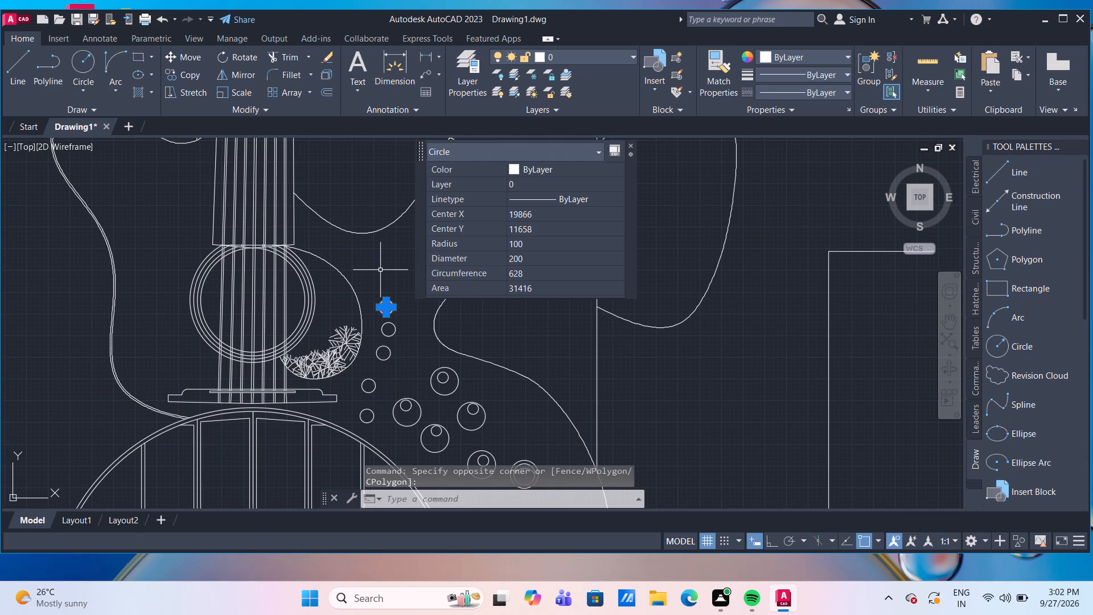
{"action": "key", "text": "m"}
{"action": "key", "text": "Return"}
{"action": "scroll", "coordinate": [395, 305], "scroll_direction": "up", "scroll_amount": 2}
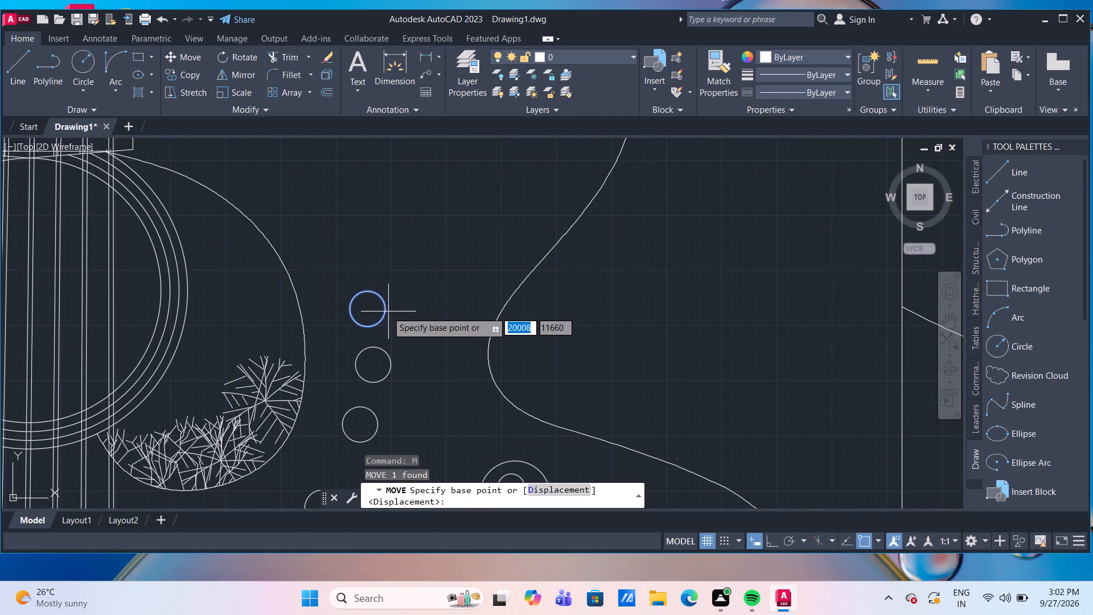
{"action": "left_click", "coordinate": [383, 312]}
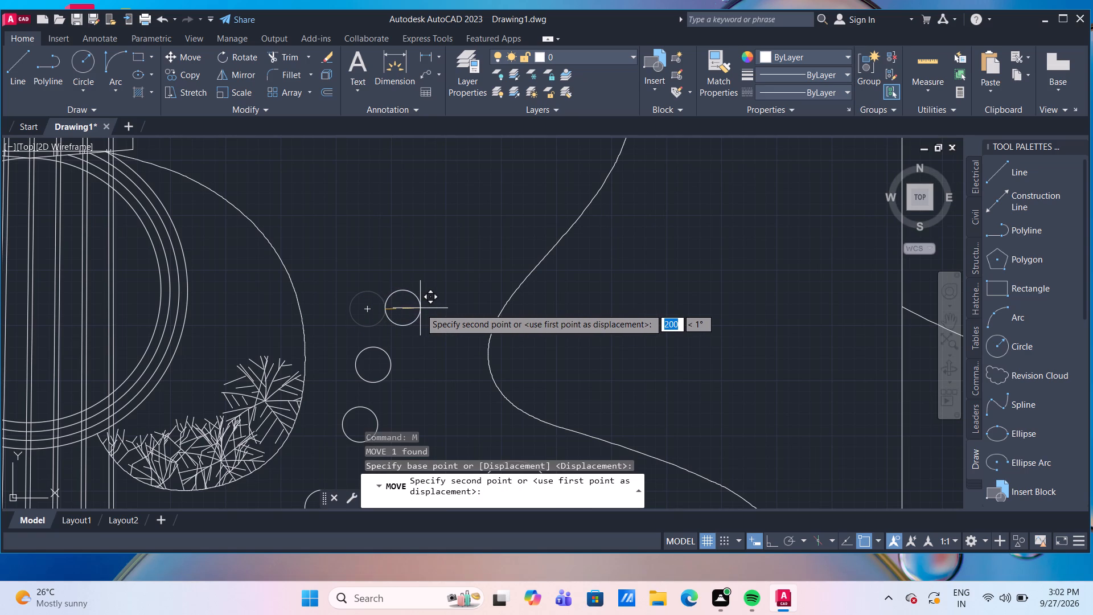
{"action": "left_click", "coordinate": [420, 308]}
Move the two radius 100 circles beside the bridge together about 165 units at 145°, closer to the bridge.
{"action": "scroll", "coordinate": [420, 308], "scroll_direction": "down", "scroll_amount": 4}
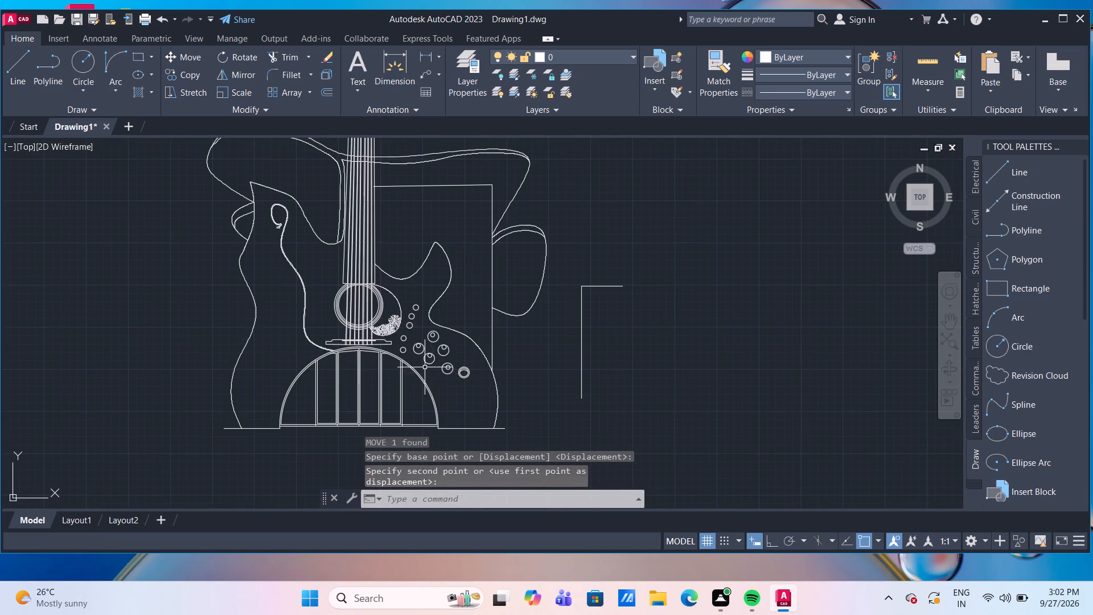
{"action": "scroll", "coordinate": [425, 354], "scroll_direction": "up", "scroll_amount": 2}
{"action": "left_click", "coordinate": [377, 357]}
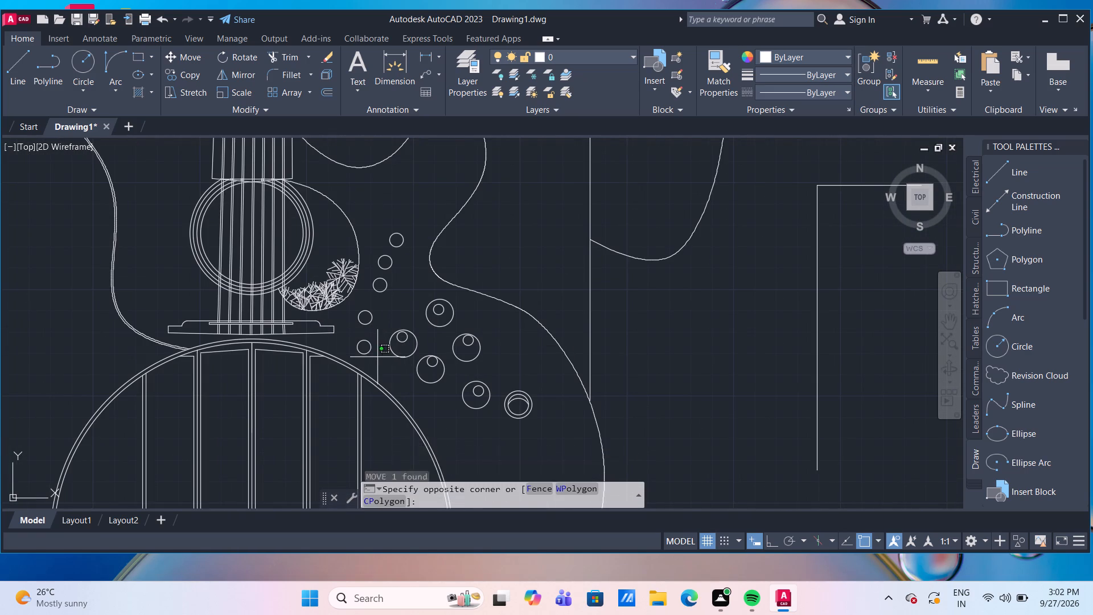
{"action": "left_click", "coordinate": [356, 313]}
{"action": "key", "text": "m"}
{"action": "key", "text": "Return"}
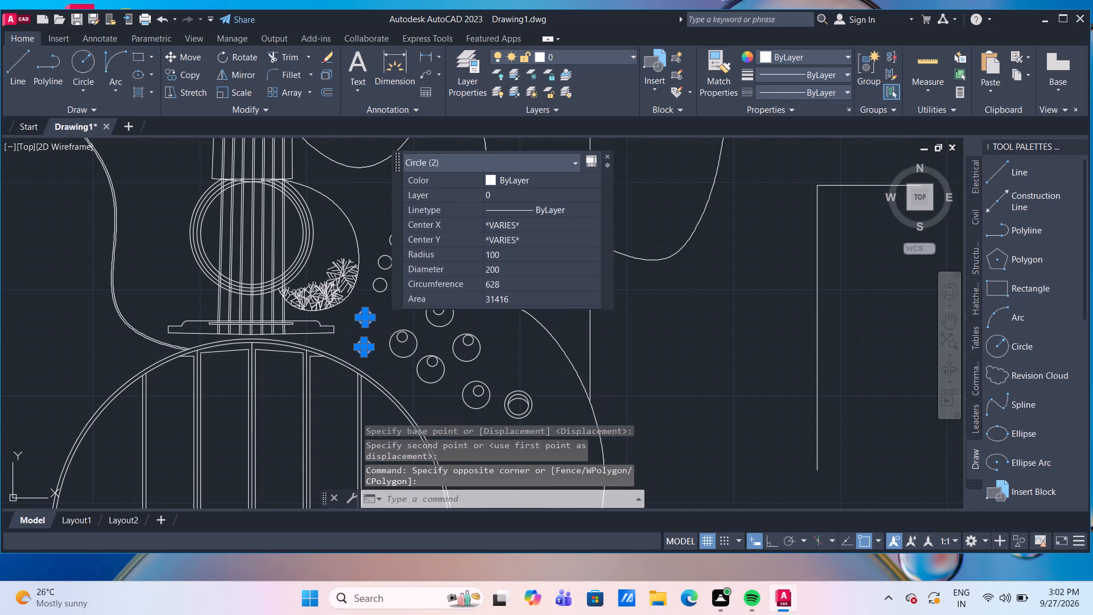
{"action": "scroll", "coordinate": [360, 335], "scroll_direction": "up", "scroll_amount": 2}
{"action": "left_click", "coordinate": [371, 339]}
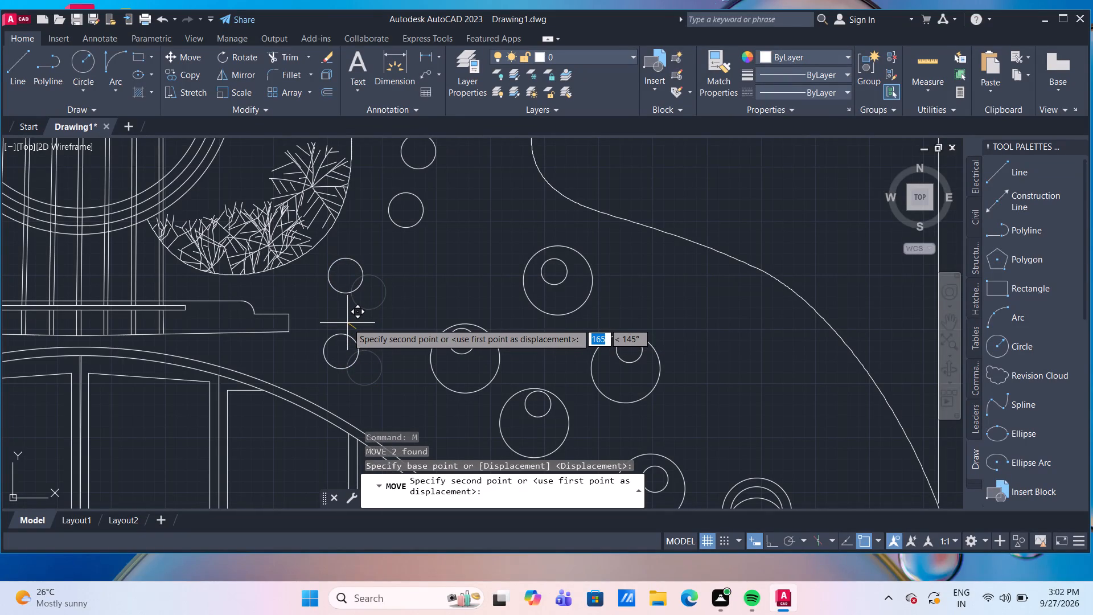
{"action": "left_click", "coordinate": [347, 323]}
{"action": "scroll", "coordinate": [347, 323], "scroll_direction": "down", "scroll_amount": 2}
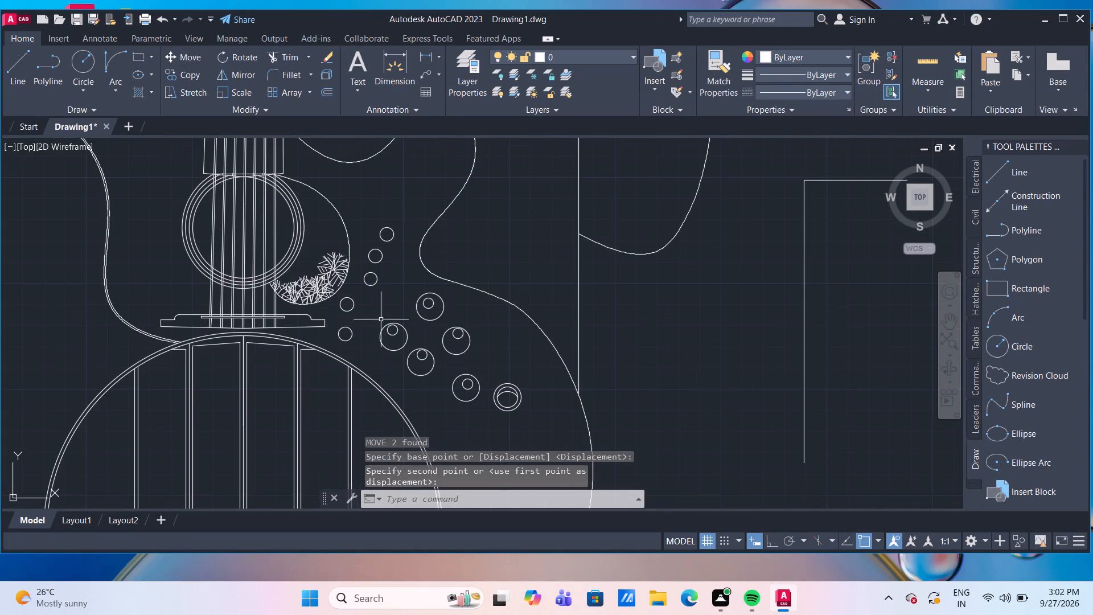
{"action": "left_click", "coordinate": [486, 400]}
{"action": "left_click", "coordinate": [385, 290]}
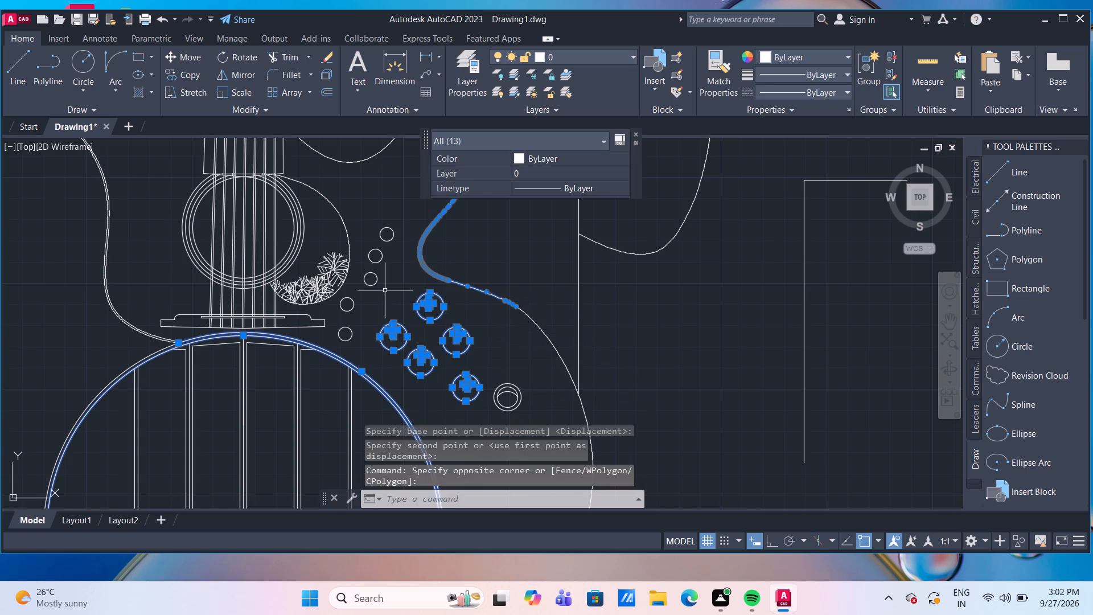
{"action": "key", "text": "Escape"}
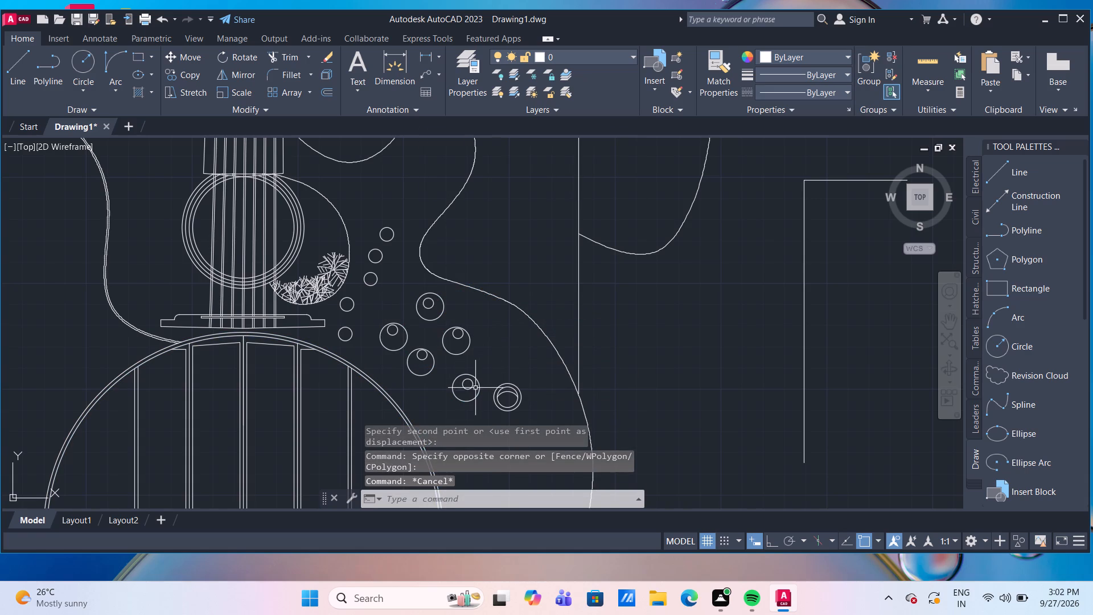
Move the five large circles with their inner circles together about 355 units at 143°, toward the bridge.
{"action": "left_click_drag", "start_coordinate": [474, 392], "coordinate": [470, 387]}
{"action": "left_click", "coordinate": [393, 307]}
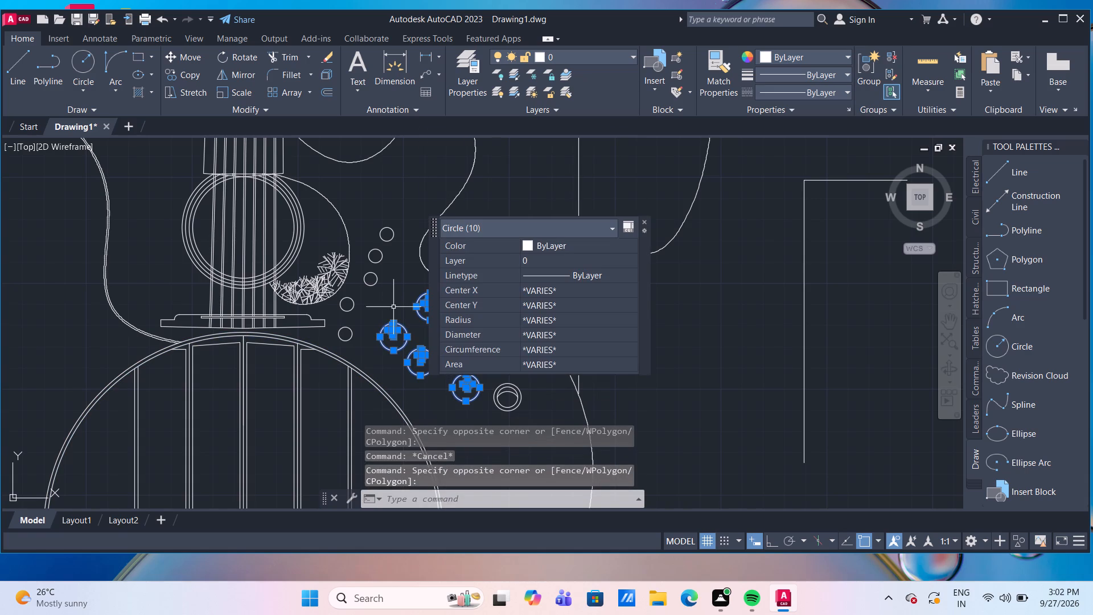
{"action": "key", "text": "m"}
{"action": "key", "text": "Return"}
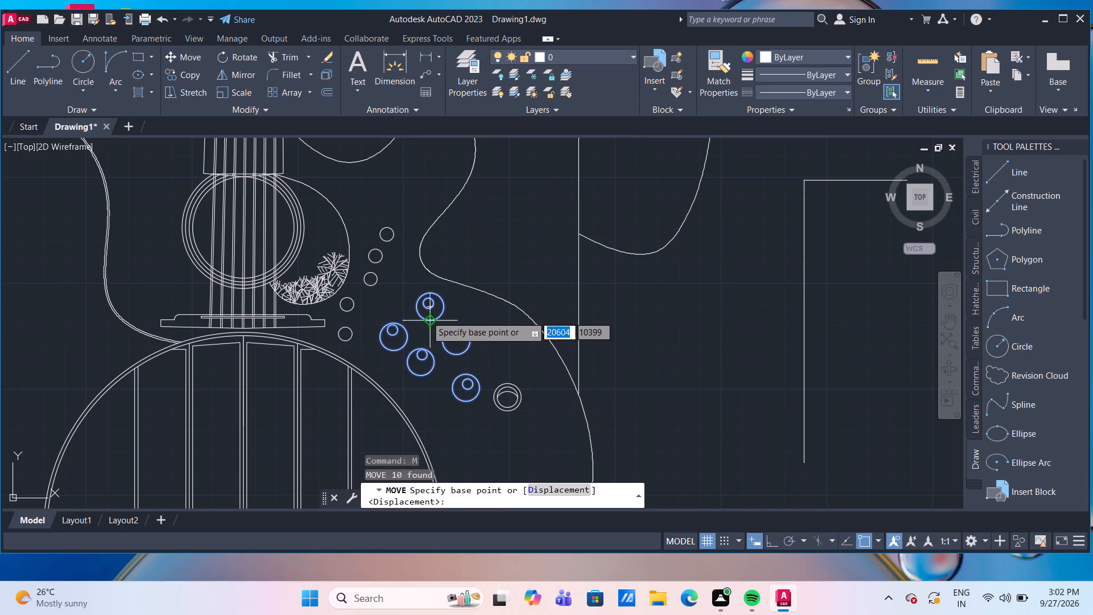
{"action": "left_click", "coordinate": [424, 296]}
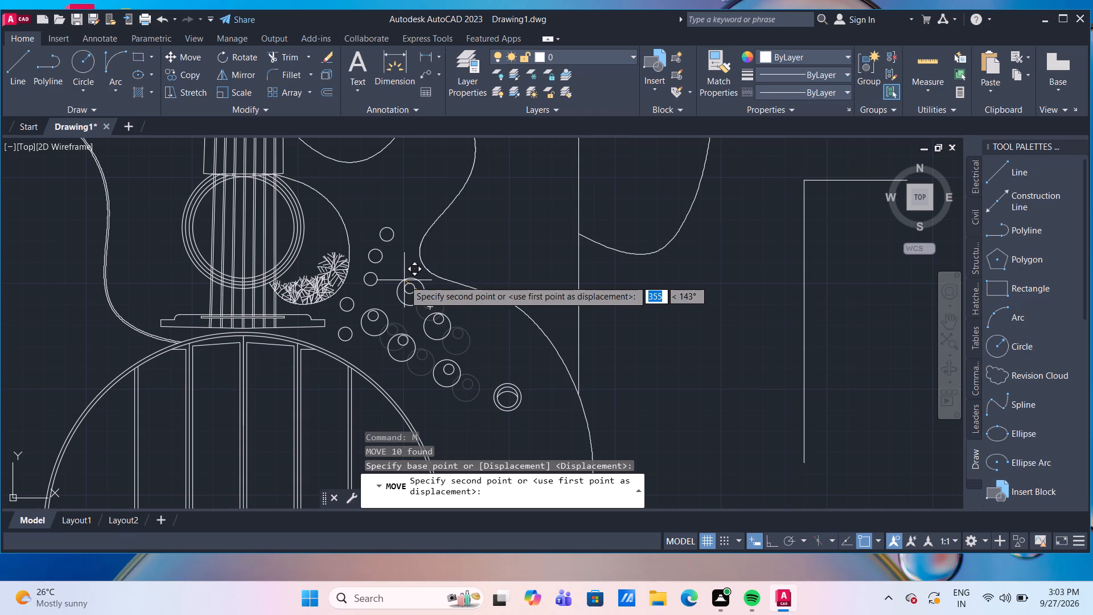
{"action": "left_click", "coordinate": [404, 280]}
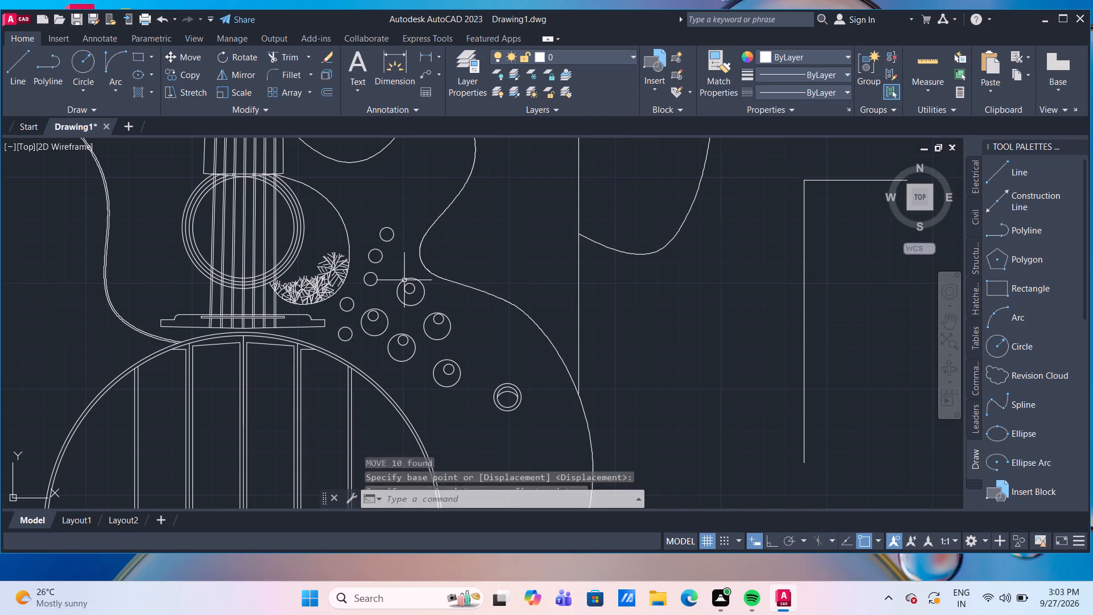
Move the lowest concentric circle pair and its arc a short distance toward the neighbouring large circle.
{"action": "scroll", "coordinate": [613, 456], "scroll_direction": "down", "scroll_amount": 3}
{"action": "middle_click_drag", "start_coordinate": [583, 380], "coordinate": [571, 290]}
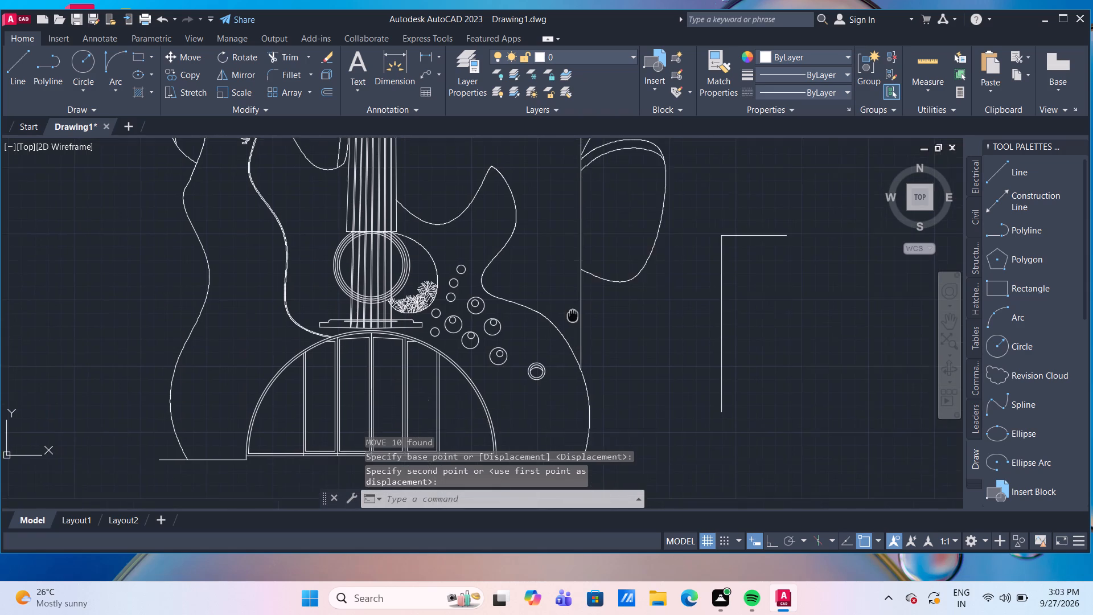
{"action": "middle_click_drag", "start_coordinate": [571, 290], "coordinate": [571, 228]}
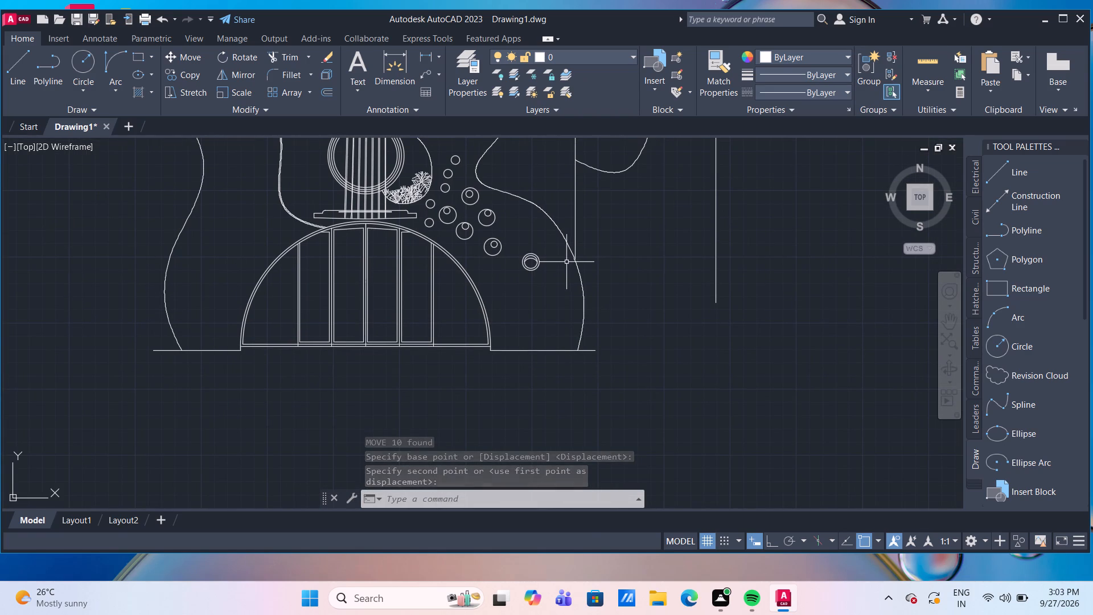
{"action": "scroll", "coordinate": [534, 285], "scroll_direction": "up", "scroll_amount": 2}
{"action": "left_click", "coordinate": [546, 268]}
{"action": "left_click", "coordinate": [480, 184]}
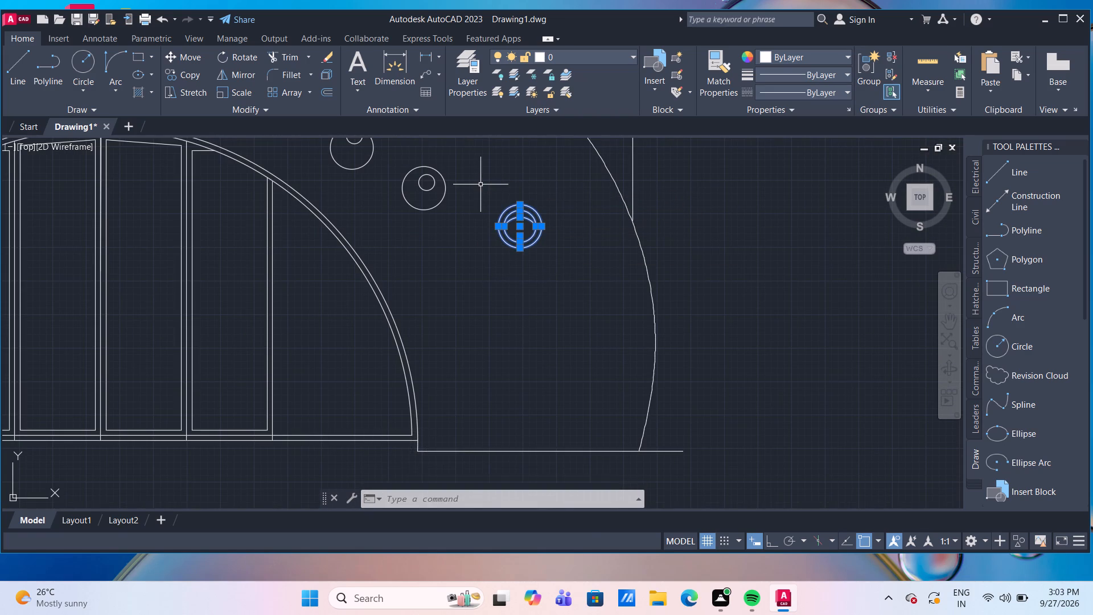
{"action": "key", "text": "m"}
{"action": "key", "text": "Return"}
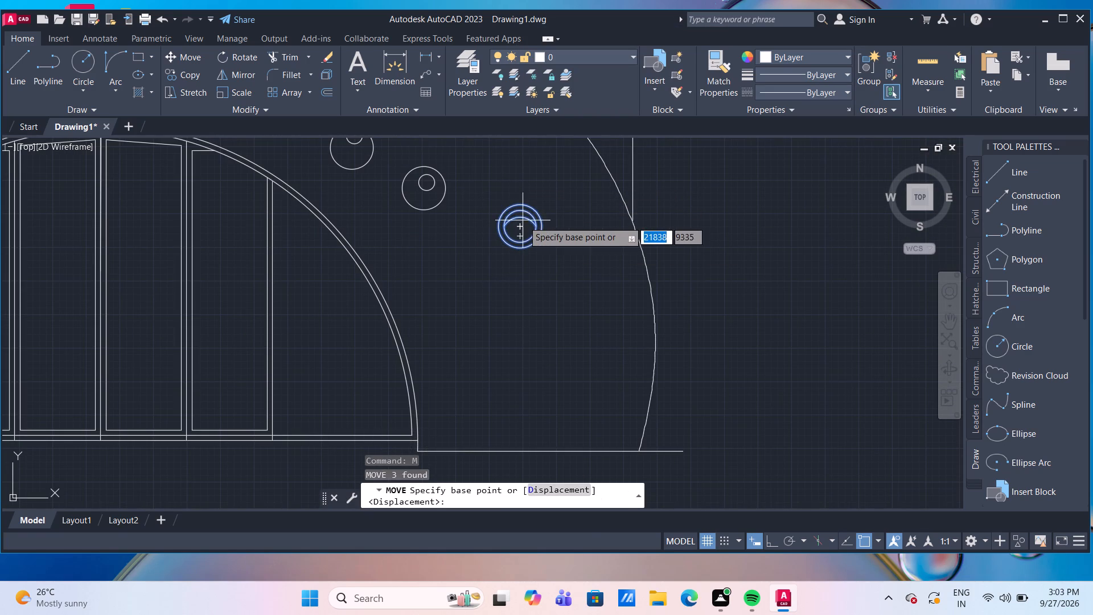
{"action": "left_click", "coordinate": [521, 225]}
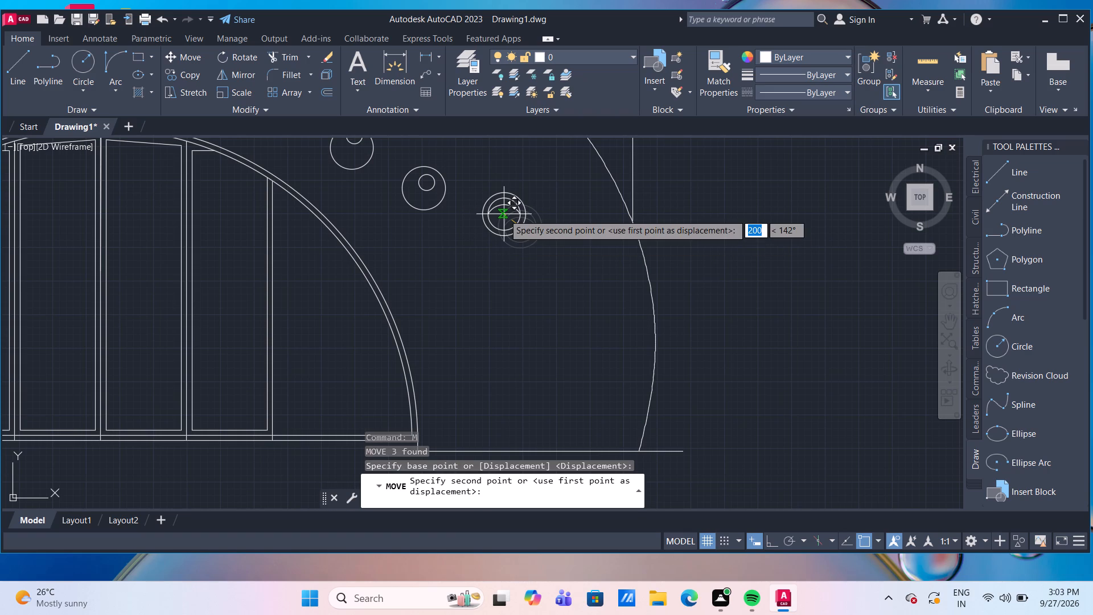
{"action": "left_click", "coordinate": [494, 219]}
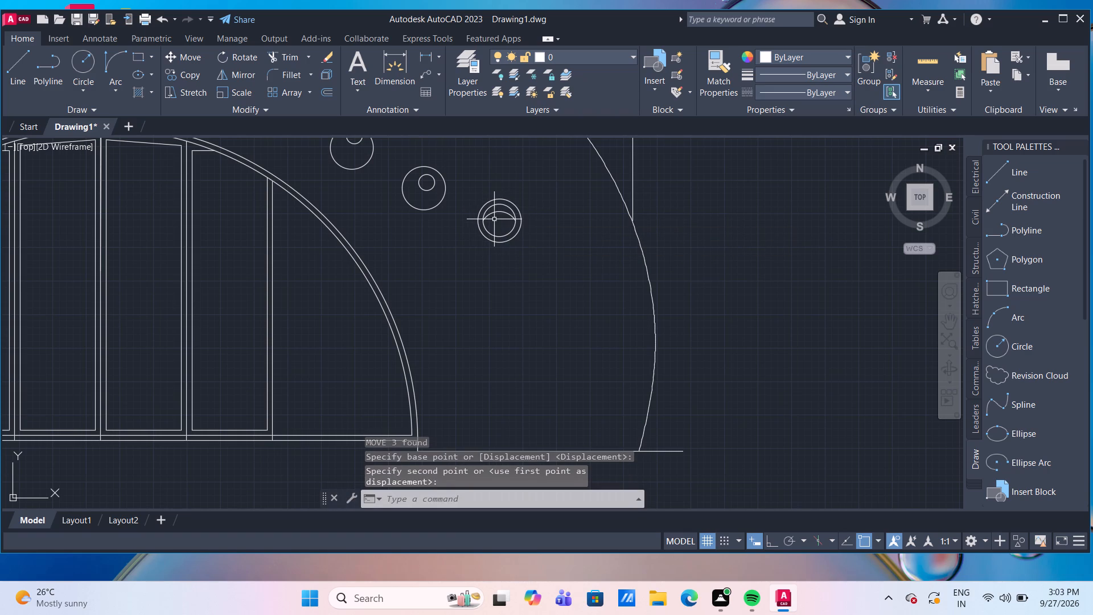
Draw a rectangle about 269 by 436 units between the lowest concentric circles and the body's lower outer edge.
{"action": "scroll", "coordinate": [492, 220], "scroll_direction": "down", "scroll_amount": 4}
{"action": "scroll", "coordinate": [557, 216], "scroll_direction": "up", "scroll_amount": 2}
{"action": "middle_click_drag", "start_coordinate": [552, 248], "coordinate": [556, 249]}
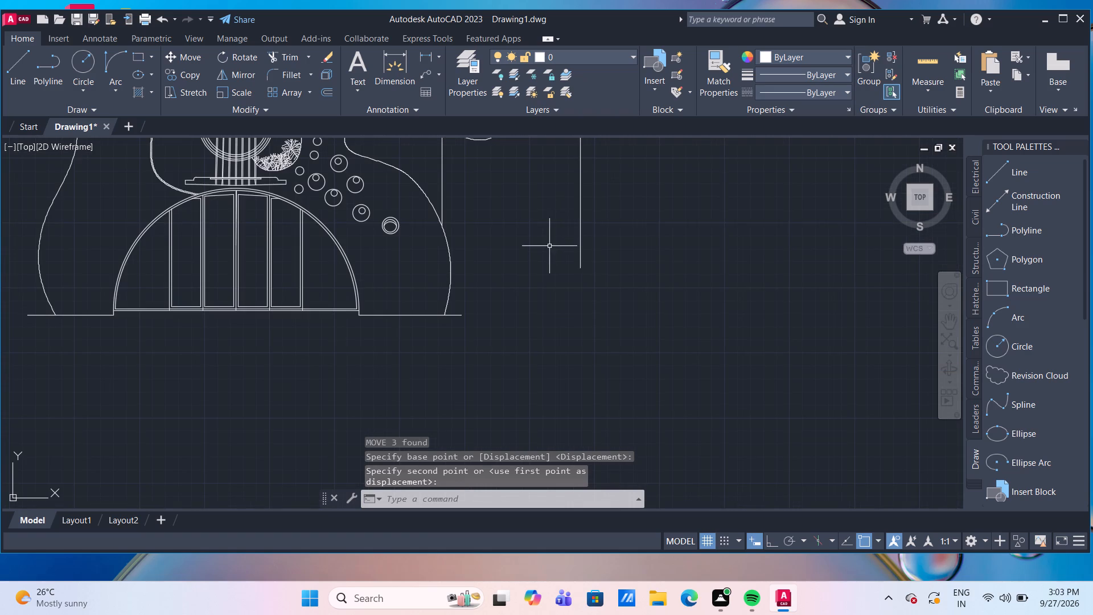
{"action": "middle_click_drag", "start_coordinate": [556, 249], "coordinate": [565, 279]}
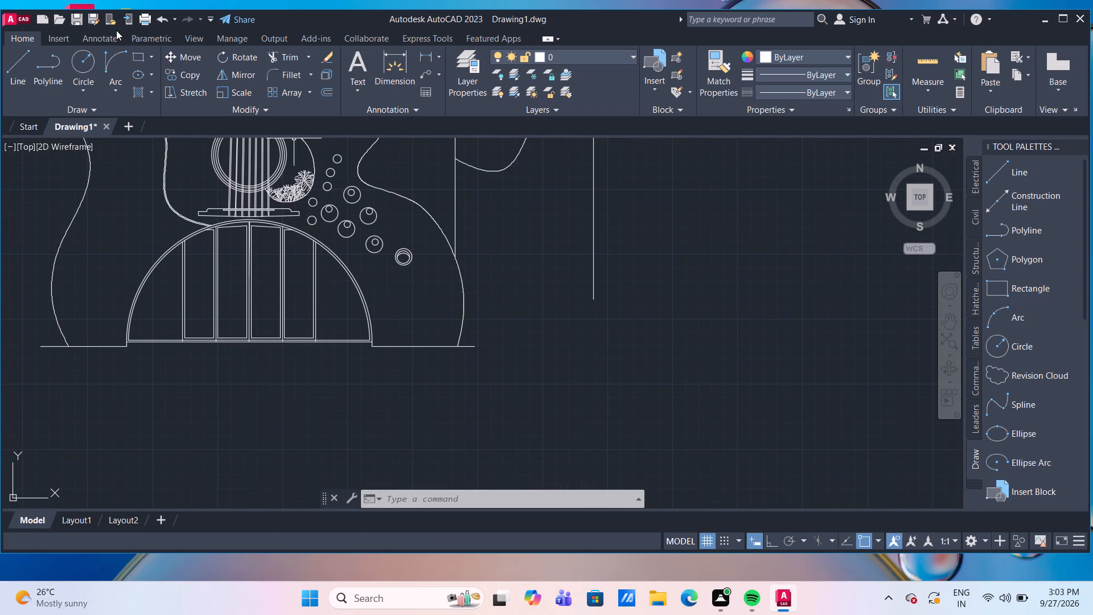
{"action": "left_click", "coordinate": [139, 61]}
{"action": "scroll", "coordinate": [375, 255], "scroll_direction": "up", "scroll_amount": 2}
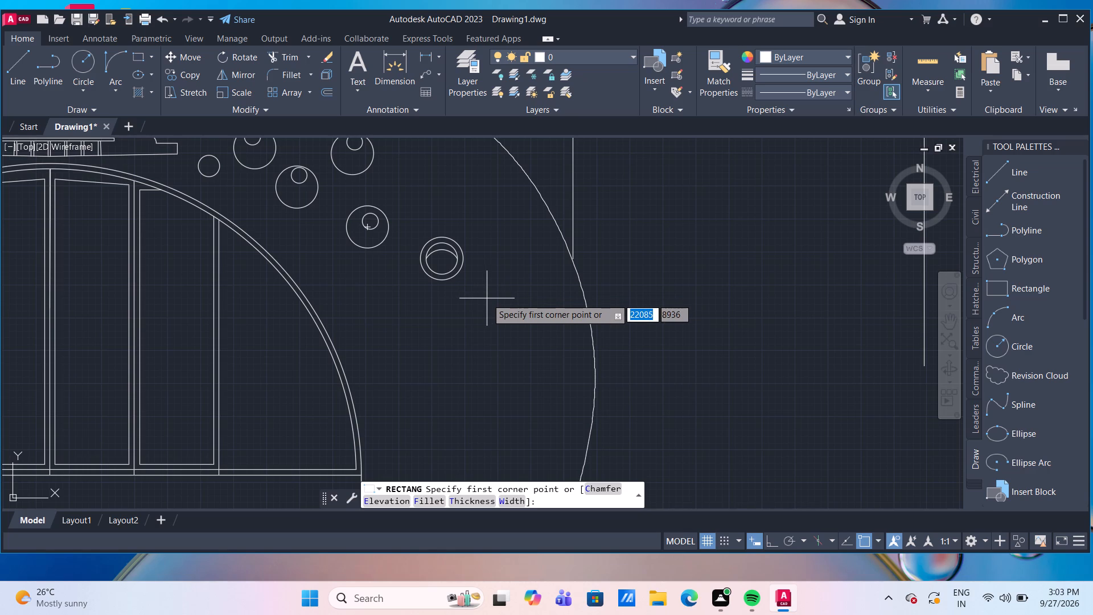
{"action": "left_click", "coordinate": [472, 298]}
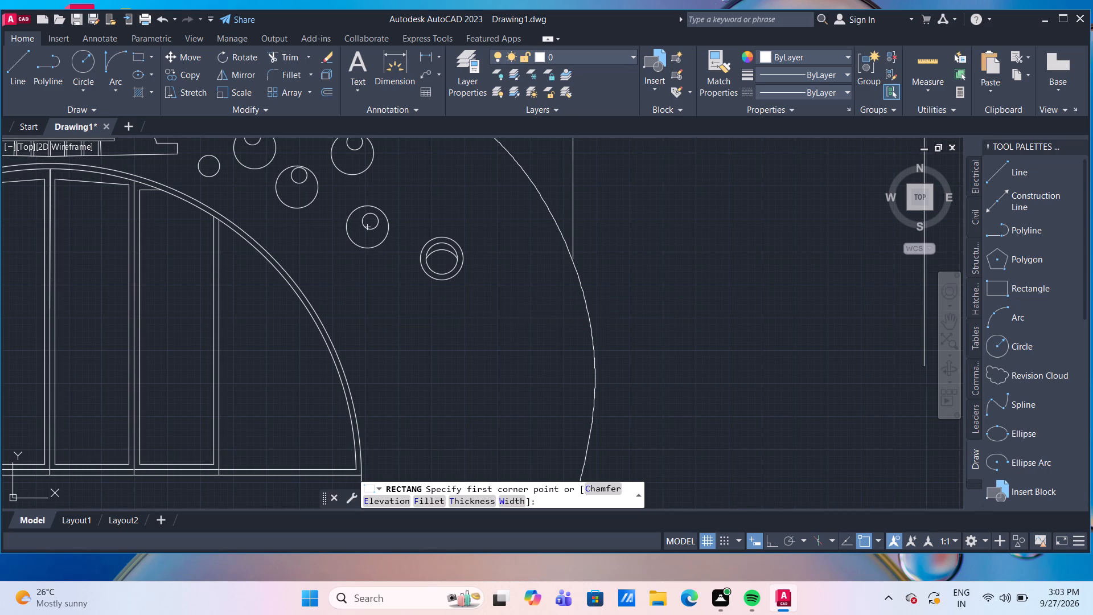
{"action": "left_click", "coordinate": [500, 345]}
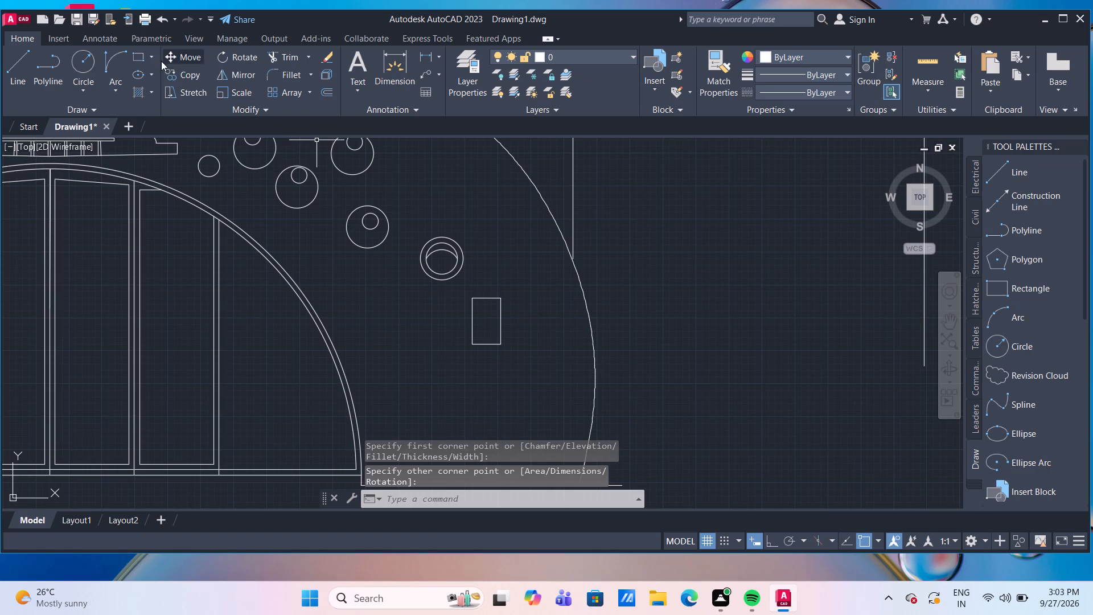
Draw two stacked rectangles inside the new one, the upper about 174 by 98 units and the lower about 174 by 180 units.
{"action": "left_click", "coordinate": [143, 56]}
{"action": "scroll", "coordinate": [456, 323], "scroll_direction": "up", "scroll_amount": 2}
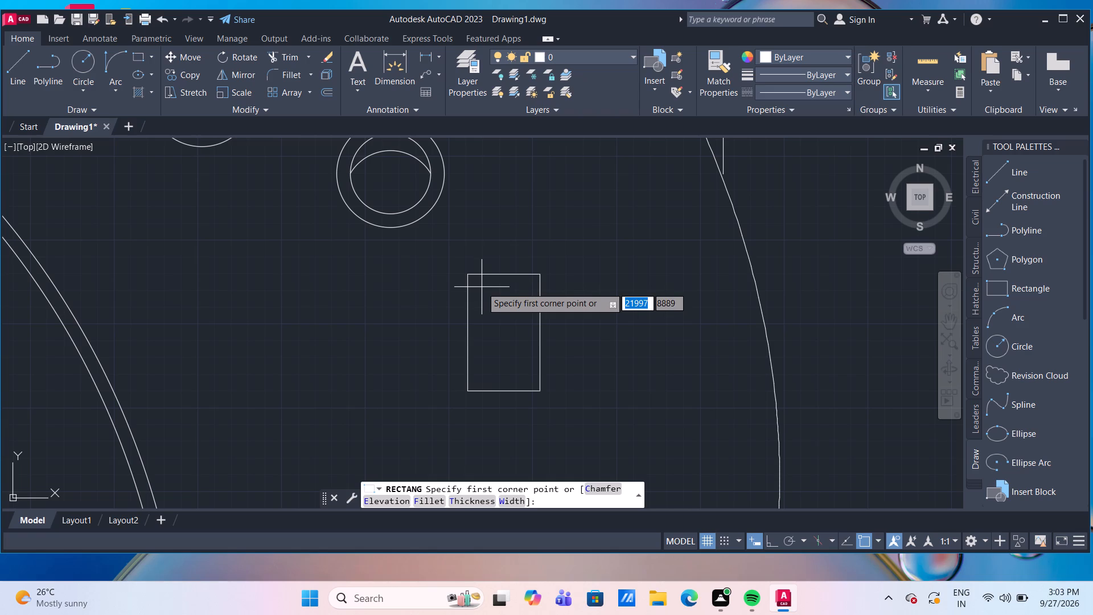
{"action": "left_click", "coordinate": [480, 288]}
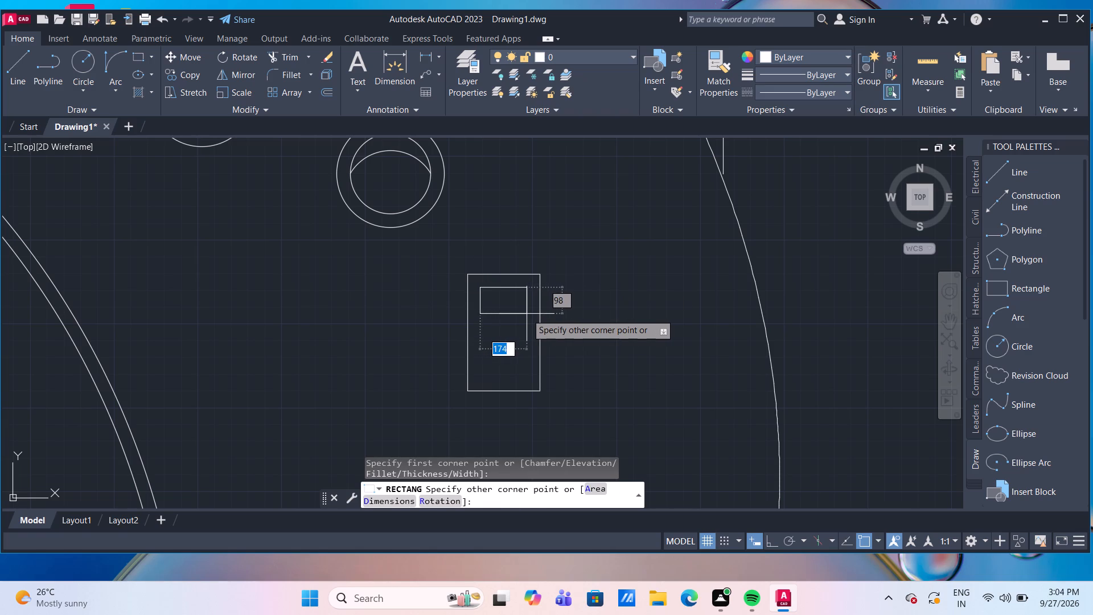
{"action": "left_click", "coordinate": [527, 314]}
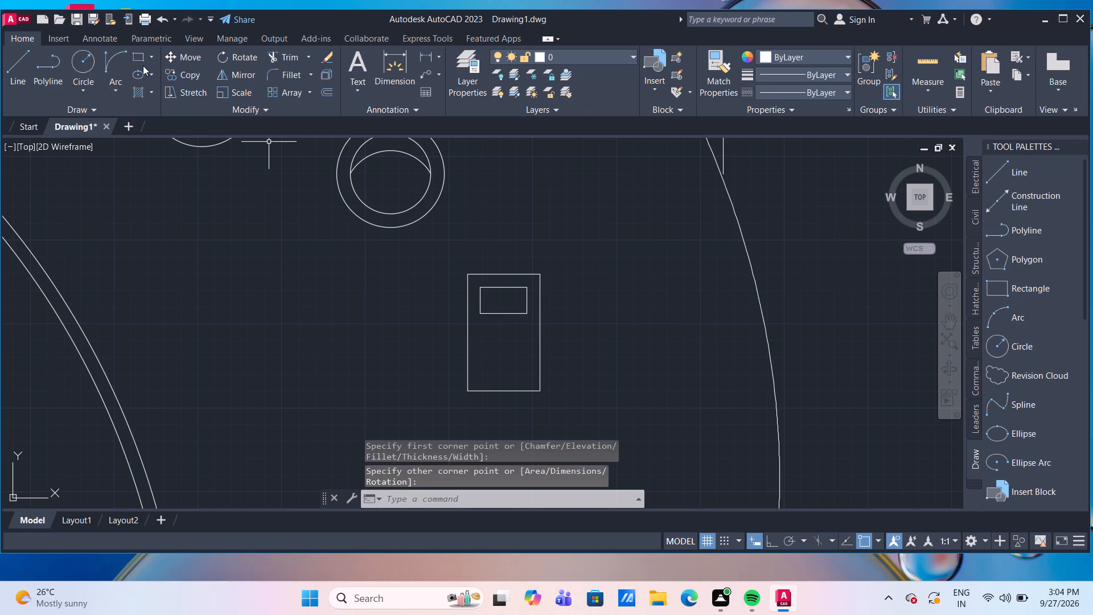
{"action": "left_click", "coordinate": [134, 60]}
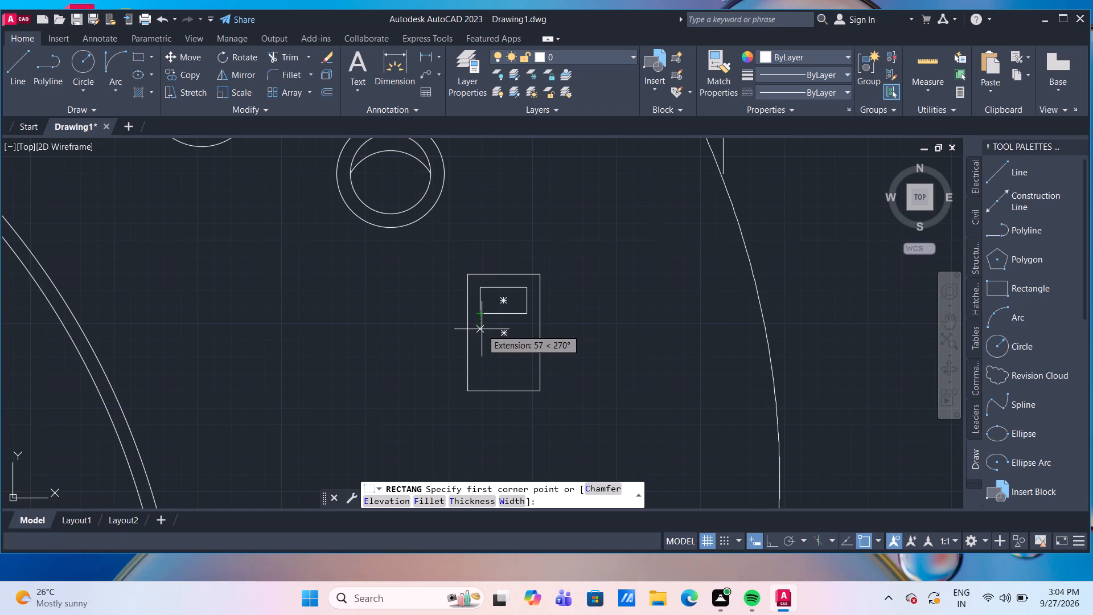
{"action": "left_click", "coordinate": [482, 329]}
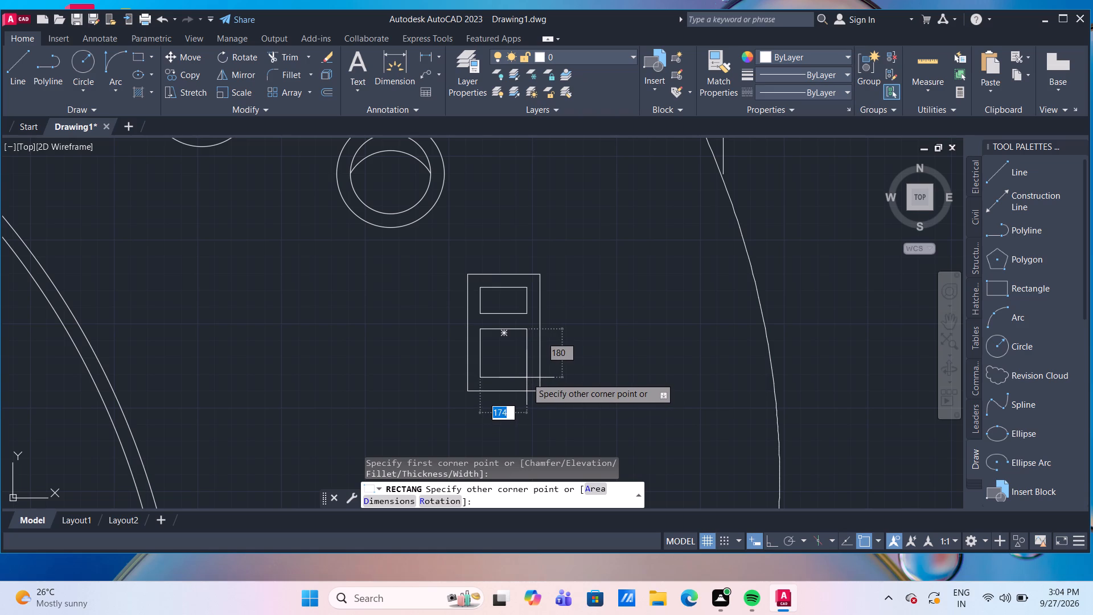
{"action": "left_click", "coordinate": [527, 378]}
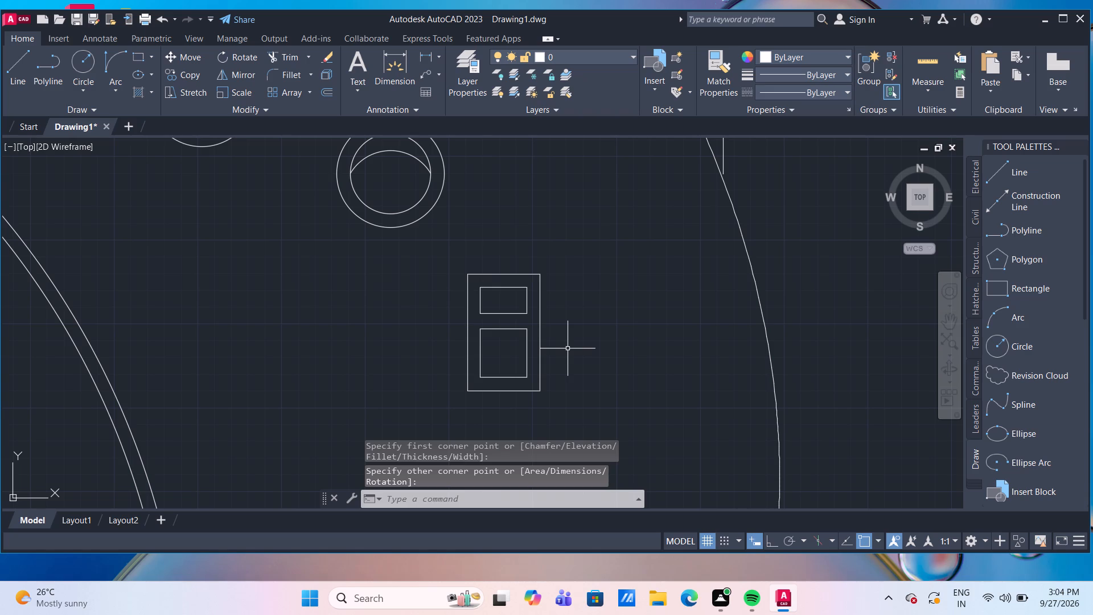
With Ortho on, copy the three nested rectangles about 7764 units horizontally at 180° to the other side of the arch.
{"action": "scroll", "coordinate": [568, 348], "scroll_direction": "down", "scroll_amount": 7}
{"action": "scroll", "coordinate": [580, 337], "scroll_direction": "up", "scroll_amount": 3}
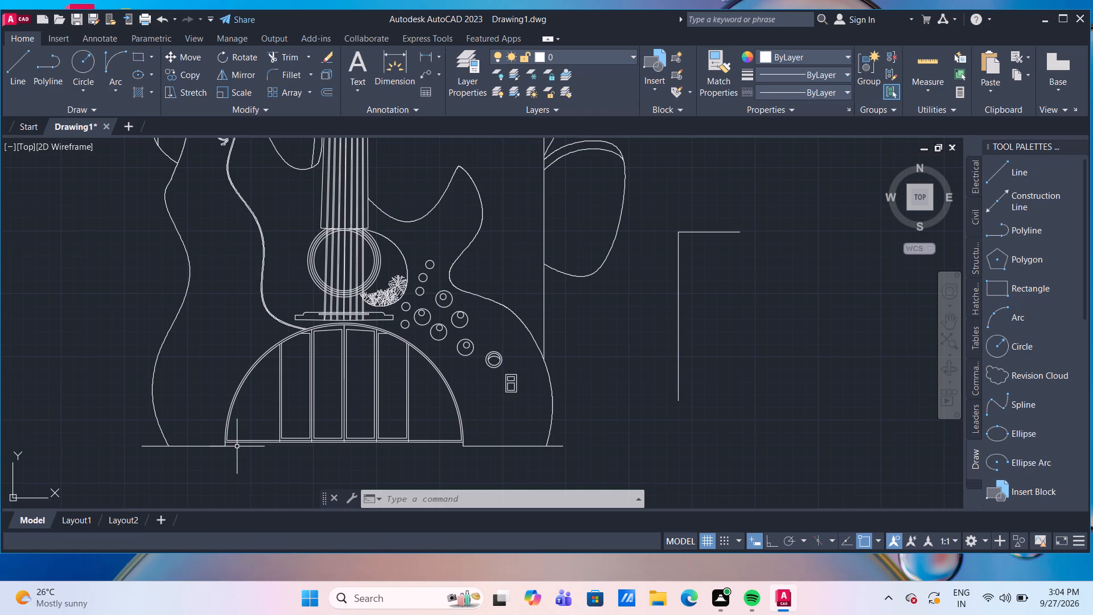
{"action": "scroll", "coordinate": [237, 446], "scroll_direction": "down", "scroll_amount": 2}
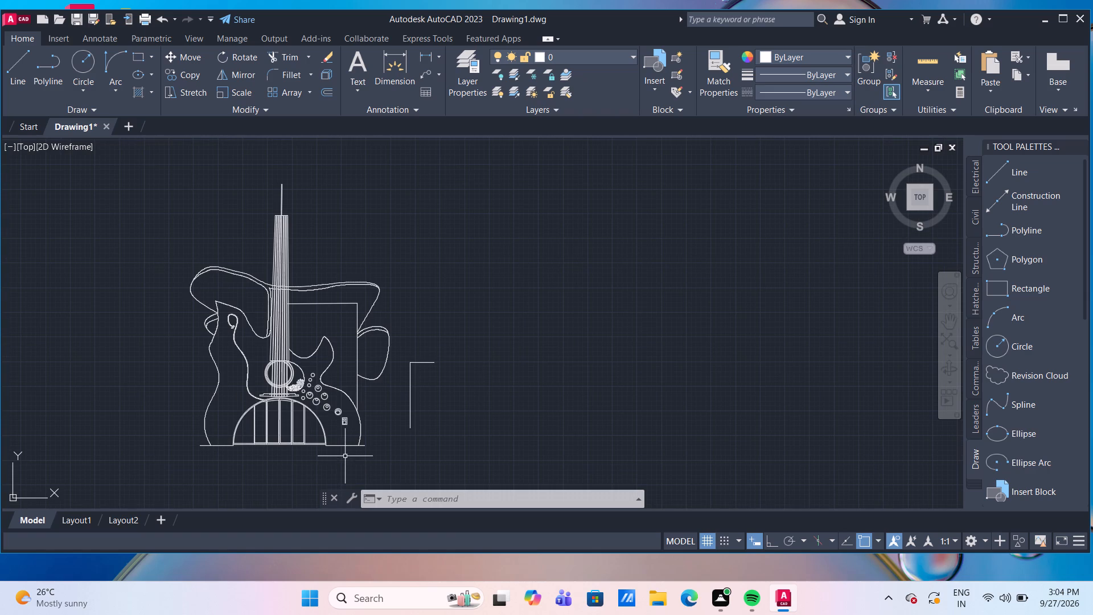
{"action": "scroll", "coordinate": [340, 436], "scroll_direction": "up", "scroll_amount": 2}
{"action": "left_click", "coordinate": [365, 420]}
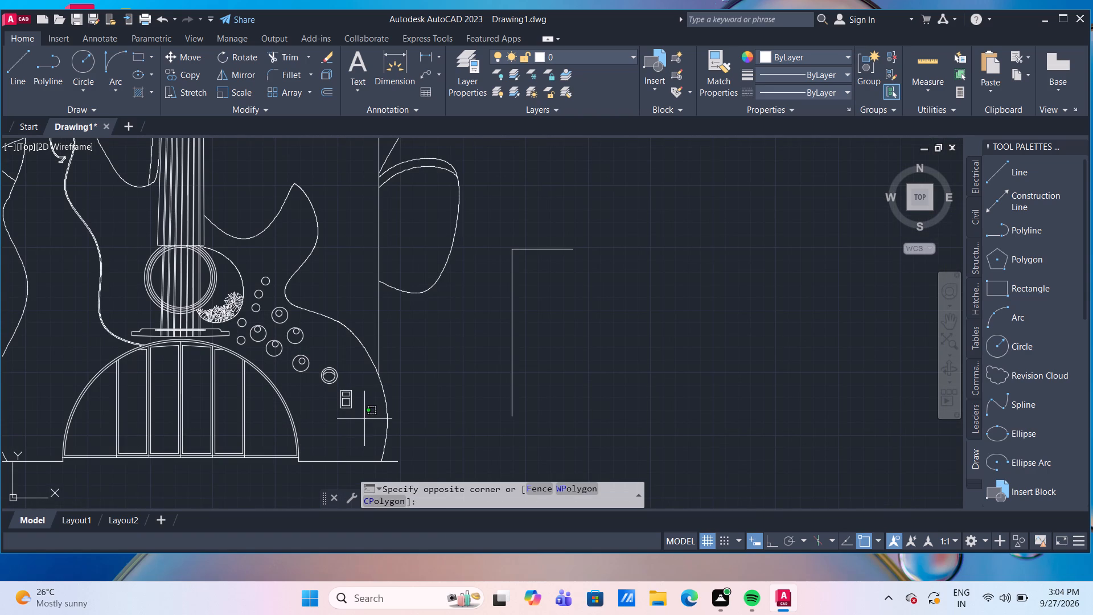
{"action": "left_click", "coordinate": [337, 387]}
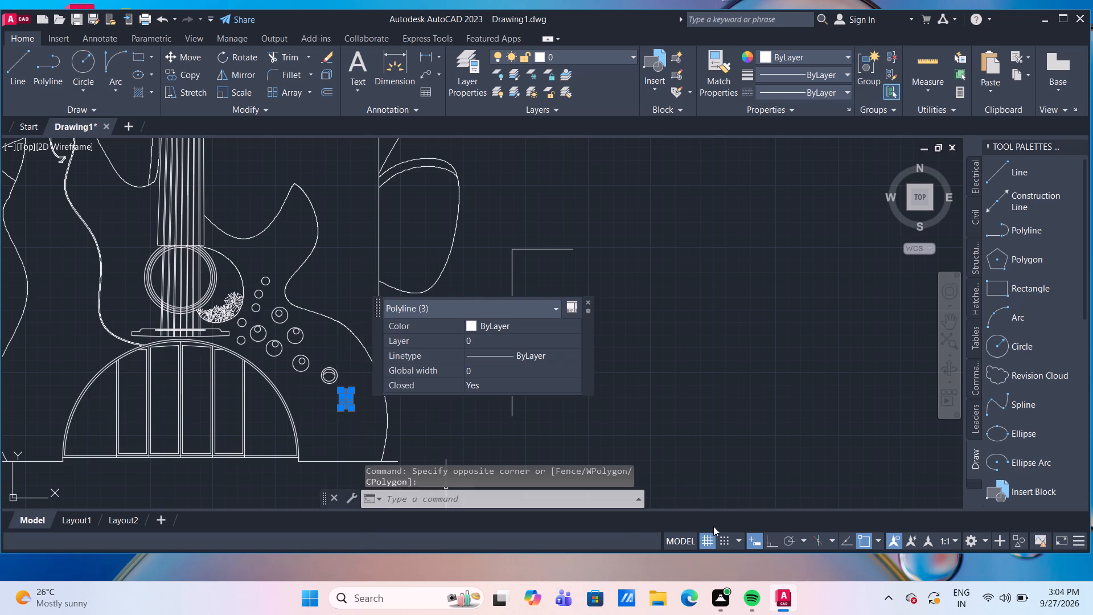
{"action": "left_click", "coordinate": [770, 542]}
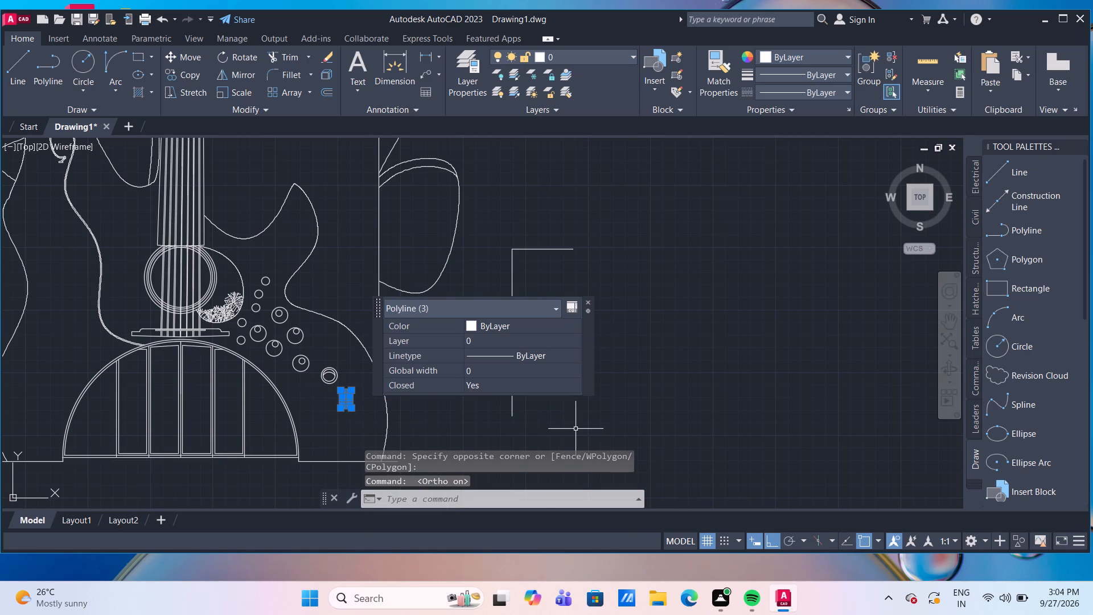
{"action": "type", "text": "co"}
{"action": "key", "text": "Return"}
{"action": "scroll", "coordinate": [367, 403], "scroll_direction": "up", "scroll_amount": 2}
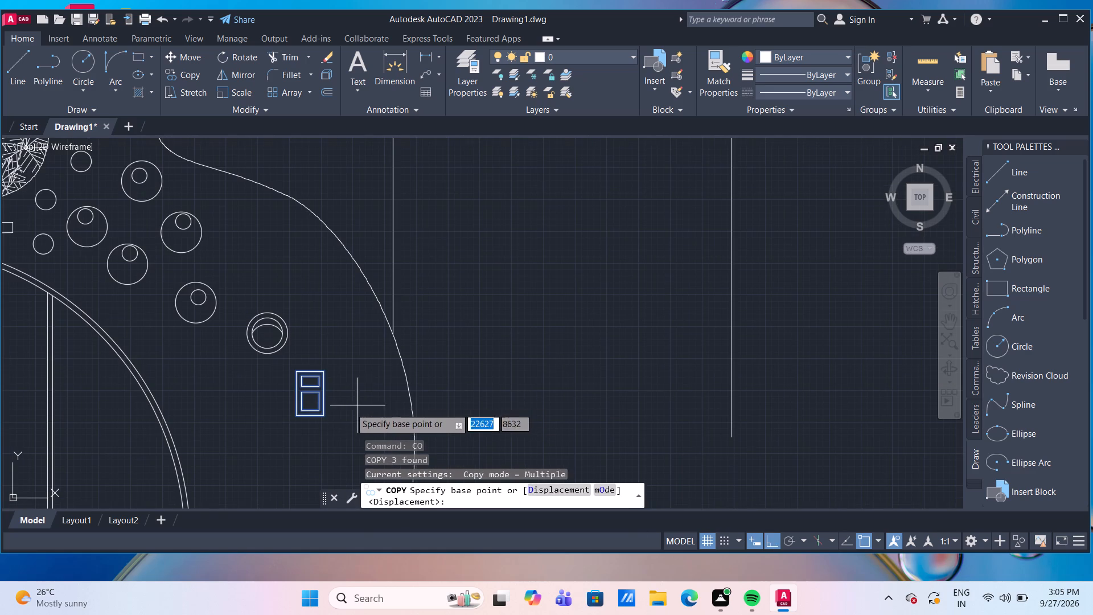
{"action": "left_click", "coordinate": [324, 420]}
{"action": "scroll", "coordinate": [186, 440], "scroll_direction": "down", "scroll_amount": 5}
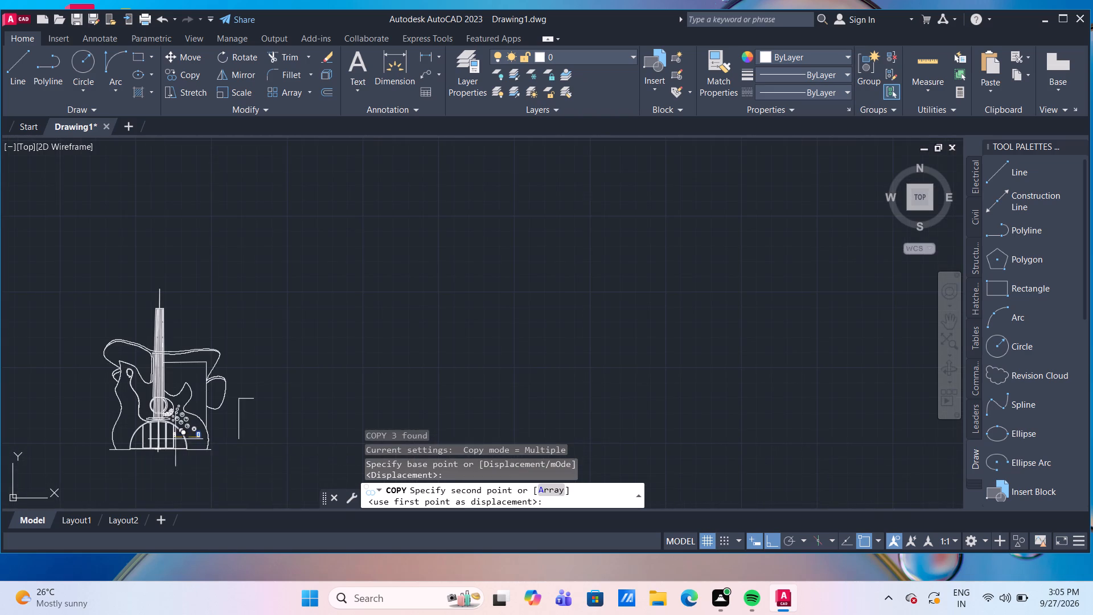
{"action": "scroll", "coordinate": [156, 438], "scroll_direction": "up", "scroll_amount": 3}
{"action": "middle_click_drag", "start_coordinate": [27, 427], "coordinate": [66, 423]}
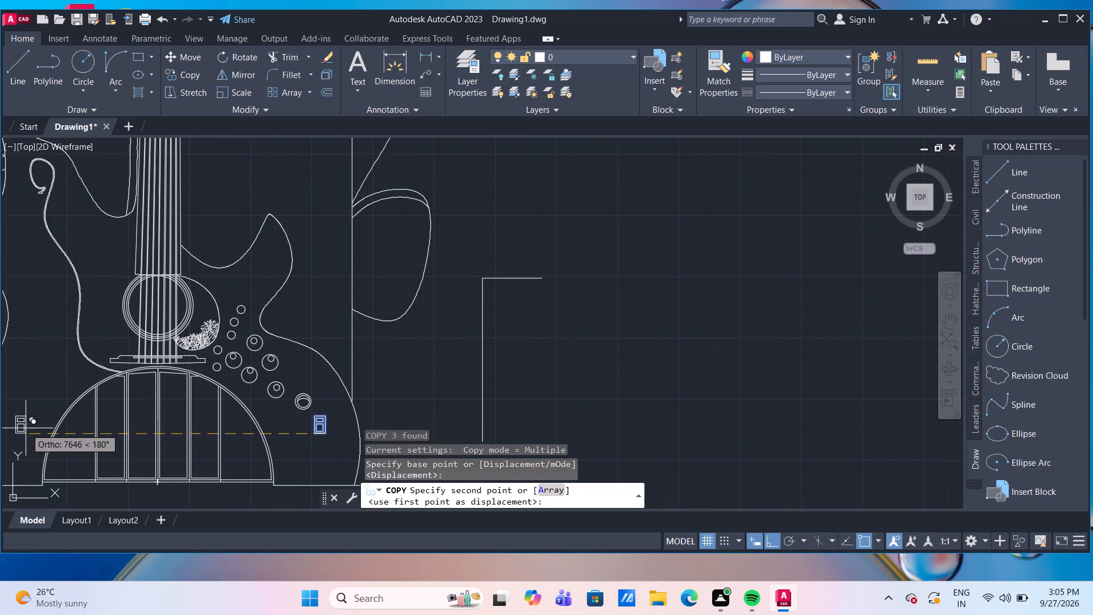
{"action": "middle_click_drag", "start_coordinate": [66, 423], "coordinate": [169, 423]}
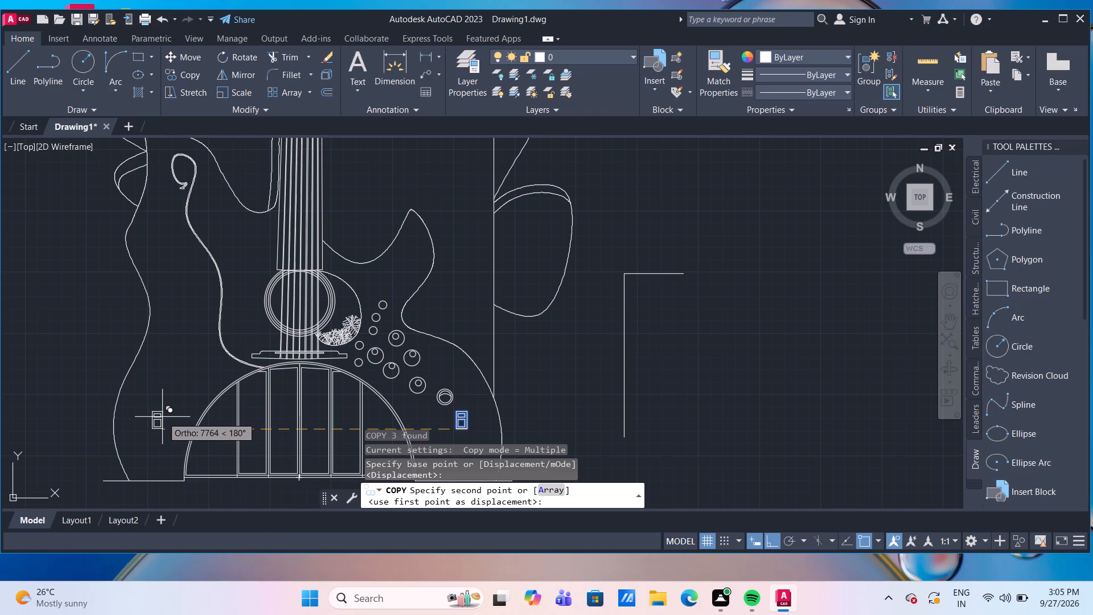
{"action": "left_click", "coordinate": [162, 417]}
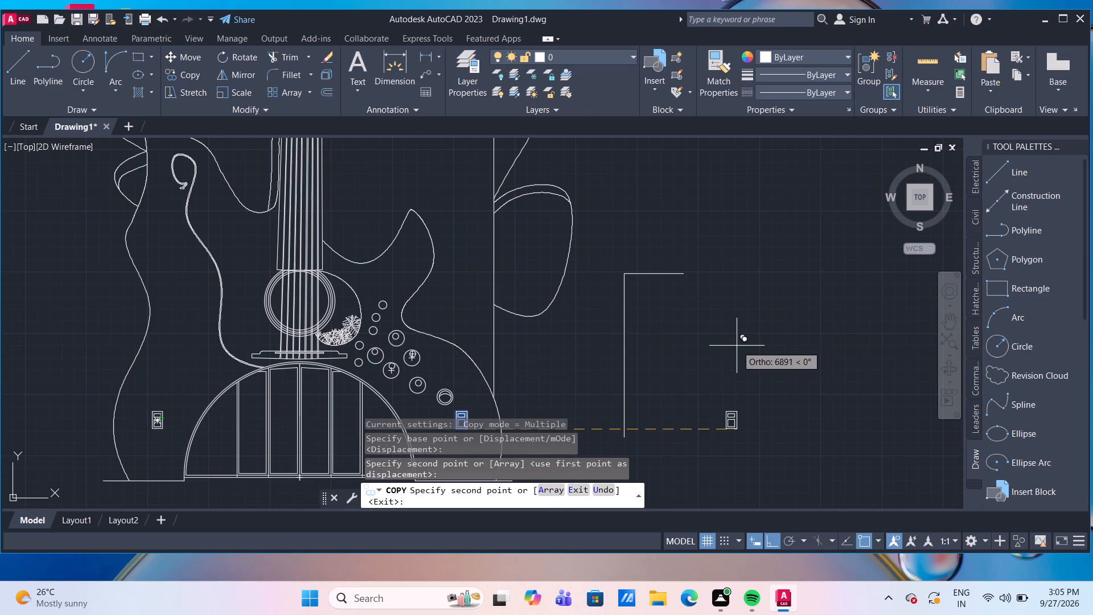
{"action": "key", "text": "Escape"}
Examine the lower body with its two rectangle groups and the base line at the arch's corner.
{"action": "scroll", "coordinate": [737, 346], "scroll_direction": "down", "scroll_amount": 1}
{"action": "middle_click_drag", "start_coordinate": [726, 416], "coordinate": [679, 388]}
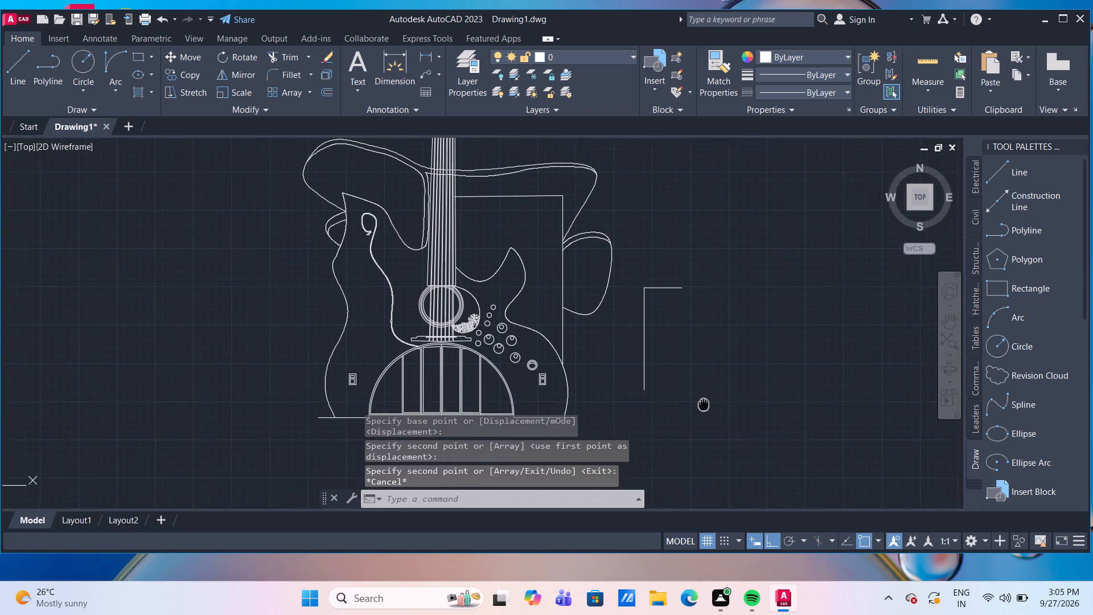
{"action": "middle_click_drag", "start_coordinate": [679, 388], "coordinate": [664, 381]}
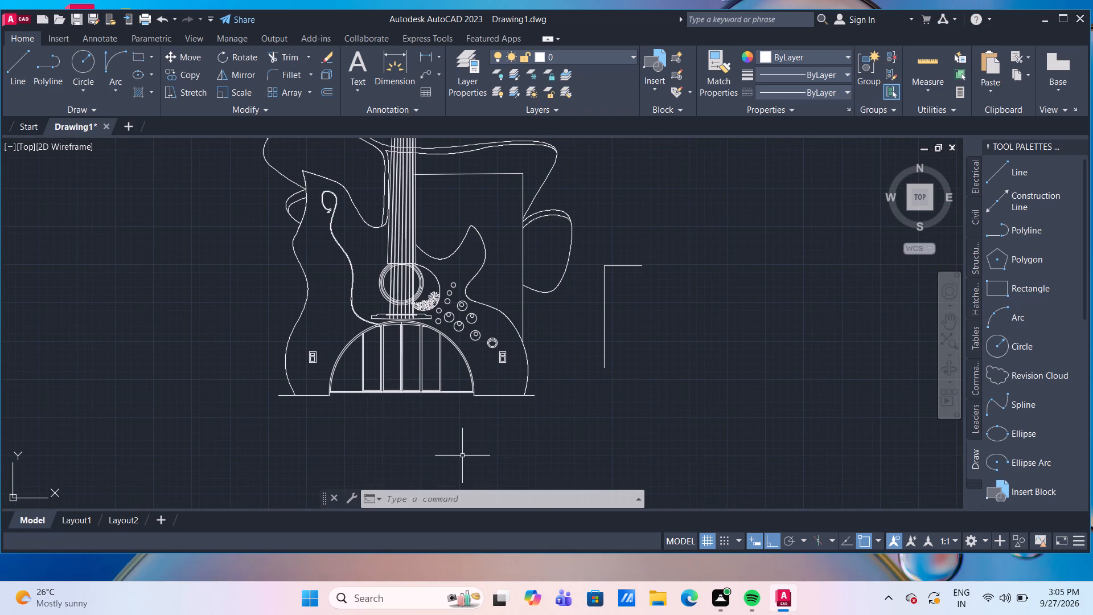
{"action": "scroll", "coordinate": [341, 385], "scroll_direction": "up", "scroll_amount": 4}
{"action": "middle_click_drag", "start_coordinate": [332, 379], "coordinate": [340, 354]}
{"action": "scroll", "coordinate": [340, 354], "scroll_direction": "up", "scroll_amount": 1}
{"action": "scroll", "coordinate": [344, 355], "scroll_direction": "down", "scroll_amount": 3}
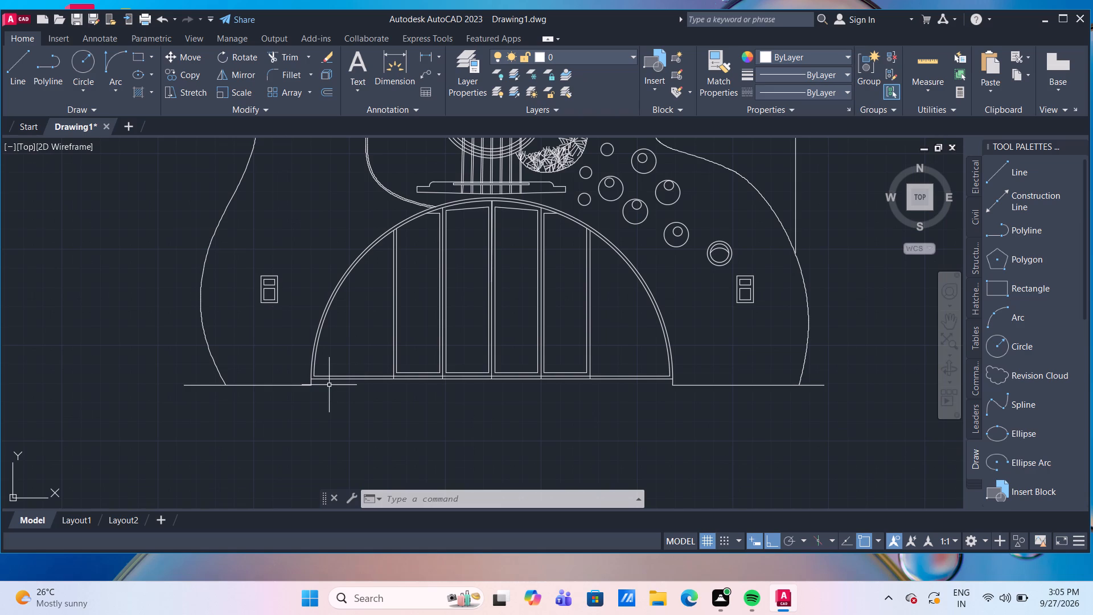
With Ortho off, draw a bent line of two segments, each about 430 units, from the arch's inner base line up to its inner curve.
{"action": "scroll", "coordinate": [324, 352], "scroll_direction": "up", "scroll_amount": 2}
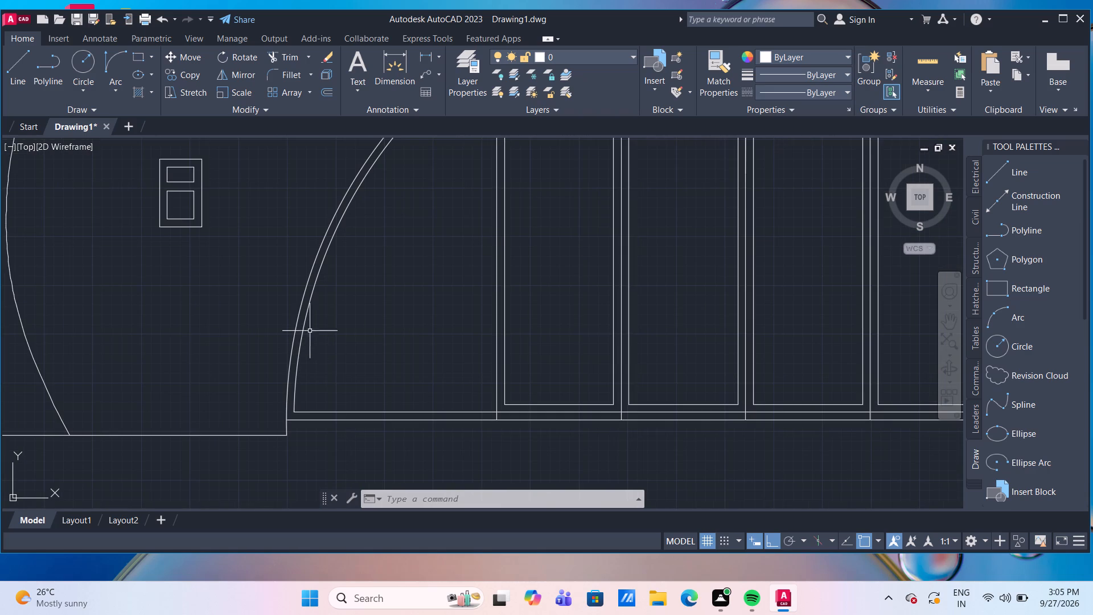
{"action": "left_click", "coordinate": [27, 55]}
{"action": "scroll", "coordinate": [473, 350], "scroll_direction": "down", "scroll_amount": 1}
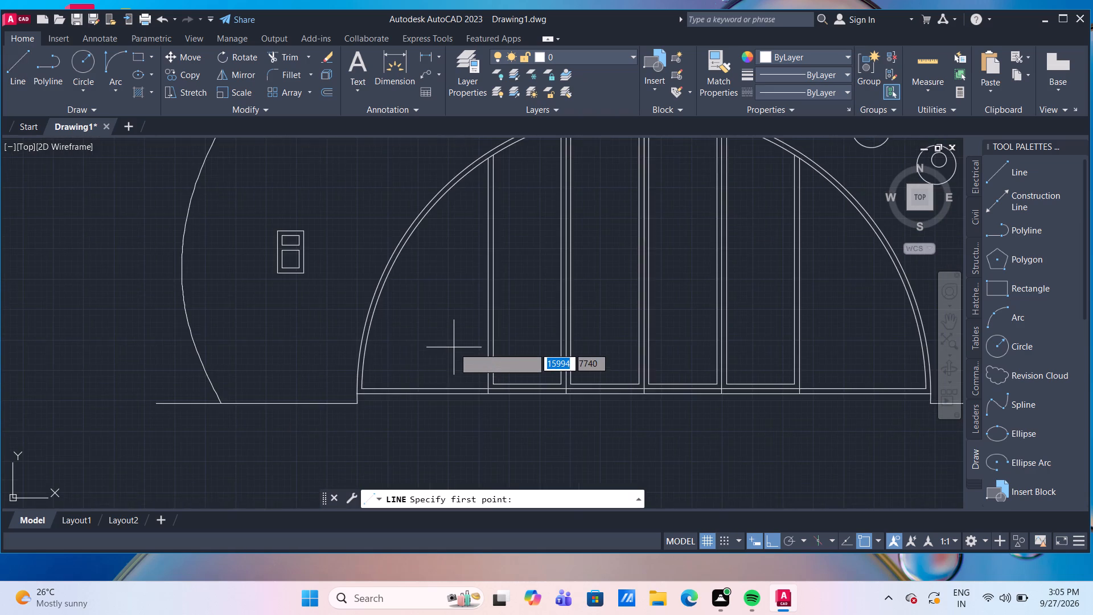
{"action": "scroll", "coordinate": [447, 343], "scroll_direction": "down", "scroll_amount": 1}
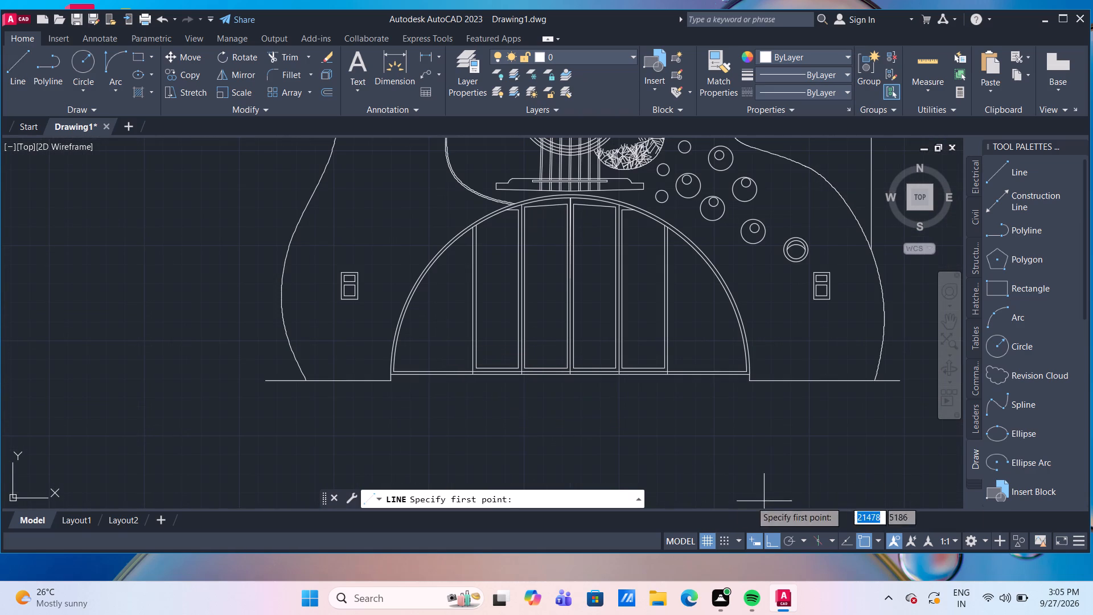
{"action": "left_click", "coordinate": [772, 542]}
{"action": "scroll", "coordinate": [414, 341], "scroll_direction": "up", "scroll_amount": 2}
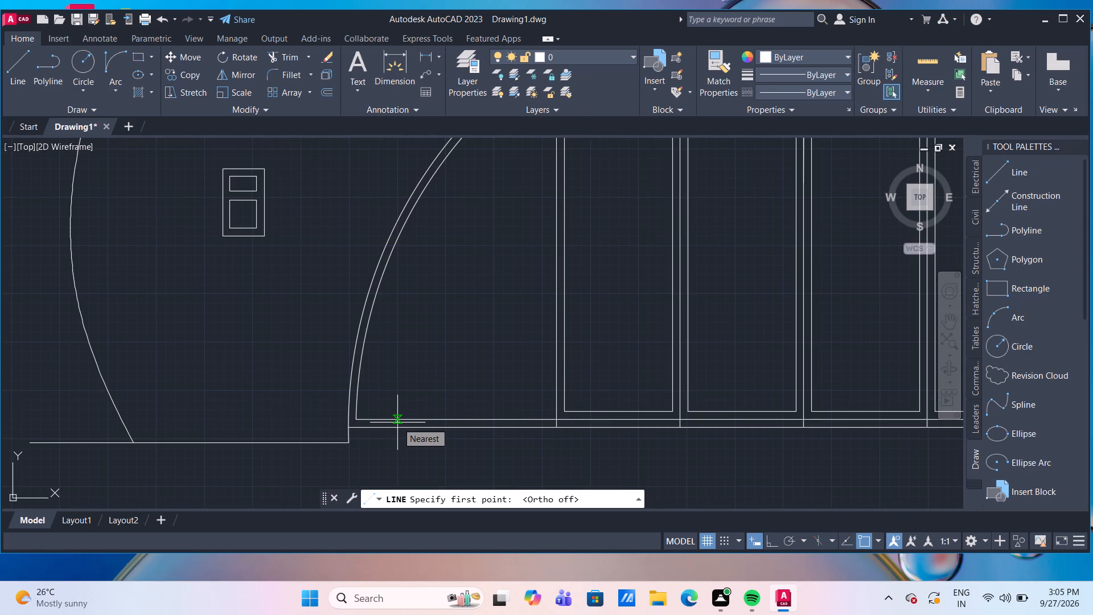
{"action": "left_click", "coordinate": [397, 423]}
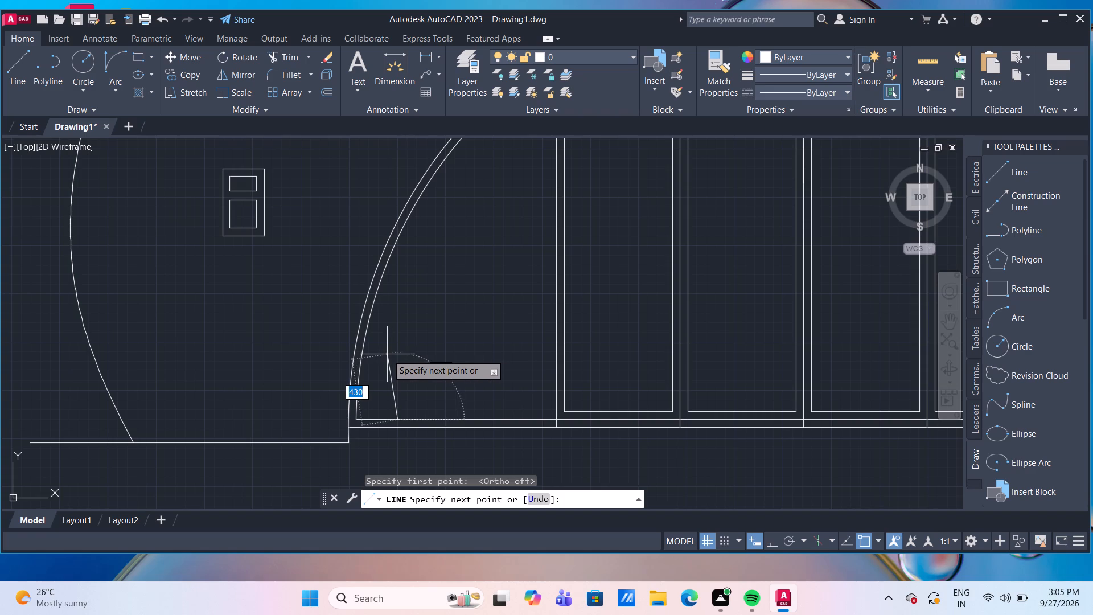
{"action": "left_click", "coordinate": [385, 357]}
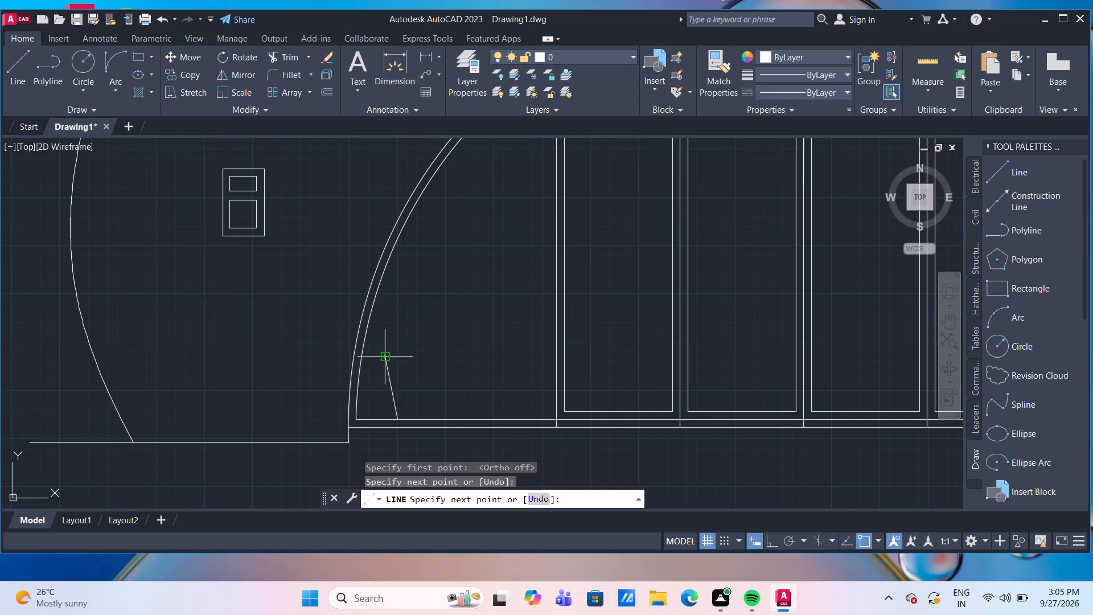
{"action": "left_click", "coordinate": [380, 290]}
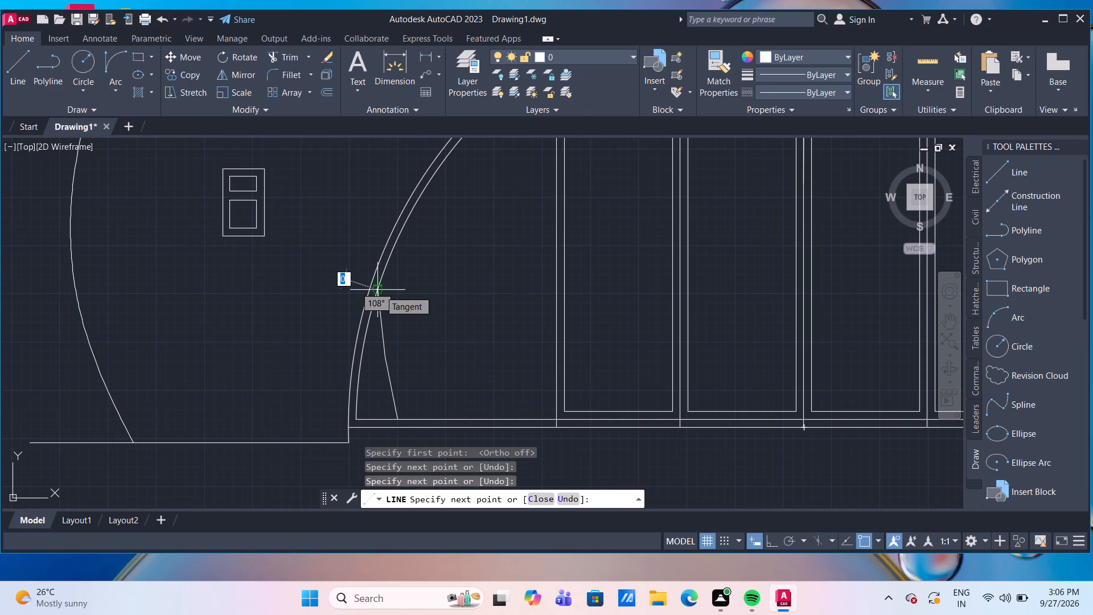
{"action": "key", "text": "Return"}
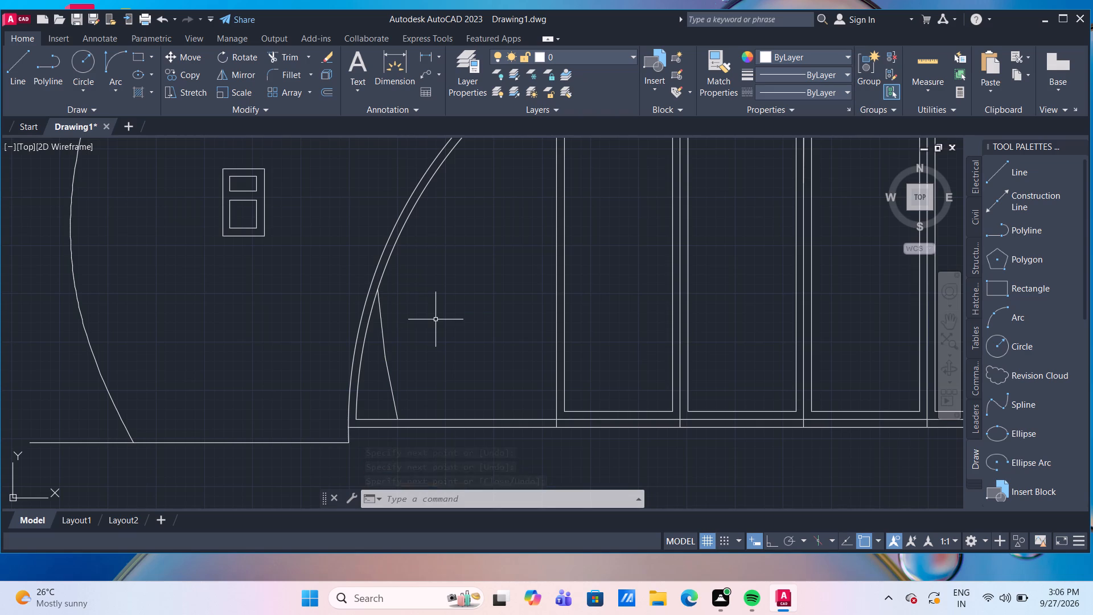
Offset both segments of the bent line 150 units toward the arch's interior.
{"action": "key", "text": "p"}
{"action": "key", "text": "BackSpace"}
{"action": "key", "text": "o"}
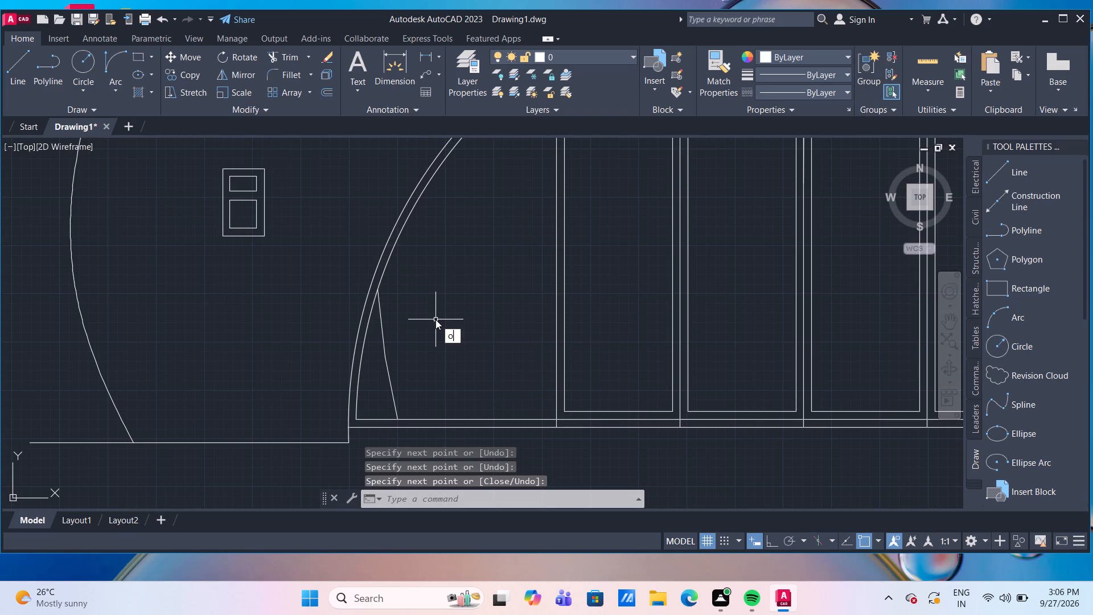
{"action": "key", "text": "Return"}
{"action": "key", "text": "Return"}
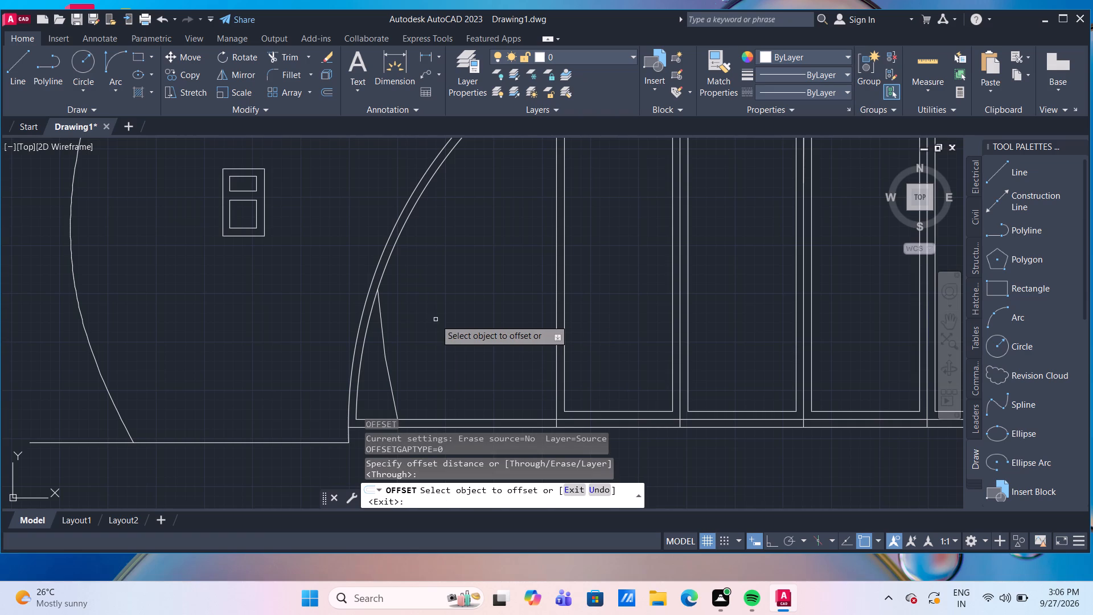
{"action": "left_click", "coordinate": [389, 378]}
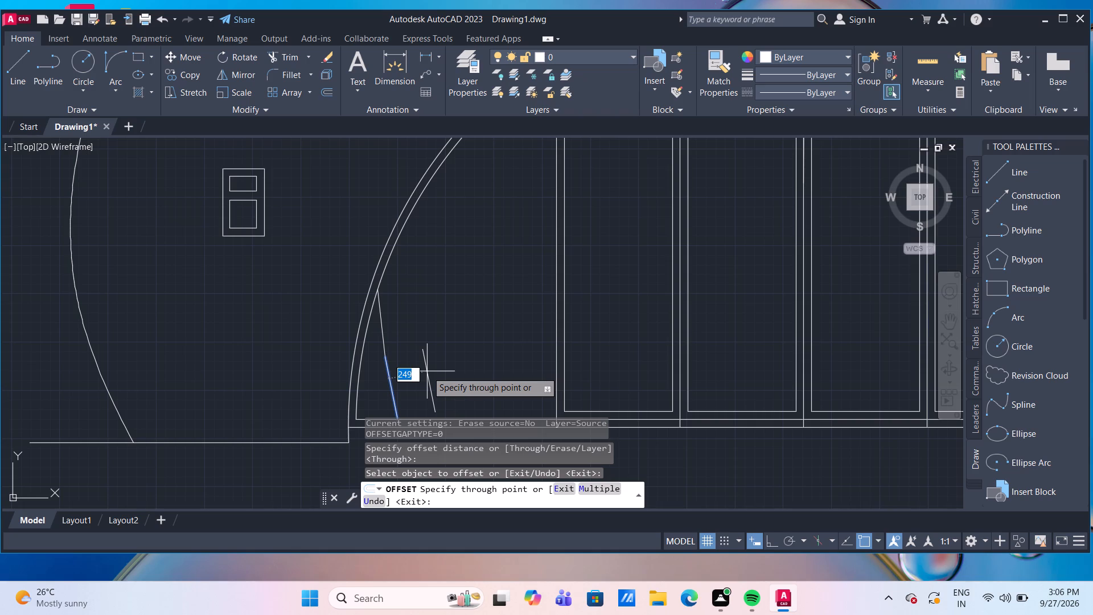
{"action": "type", "text": "150"}
{"action": "key", "text": "Return"}
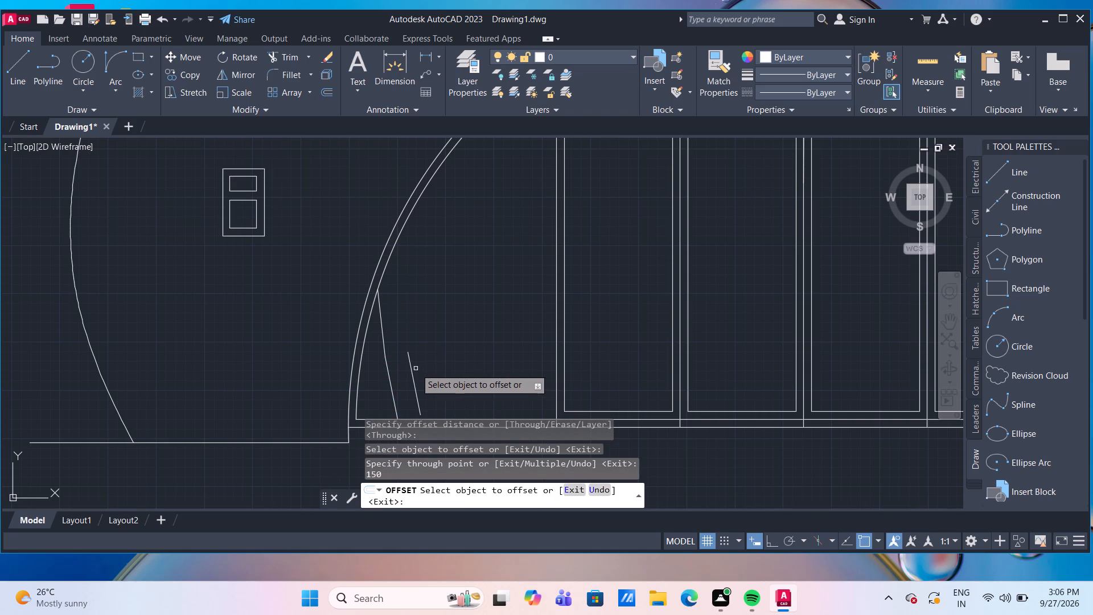
{"action": "left_click", "coordinate": [381, 320]}
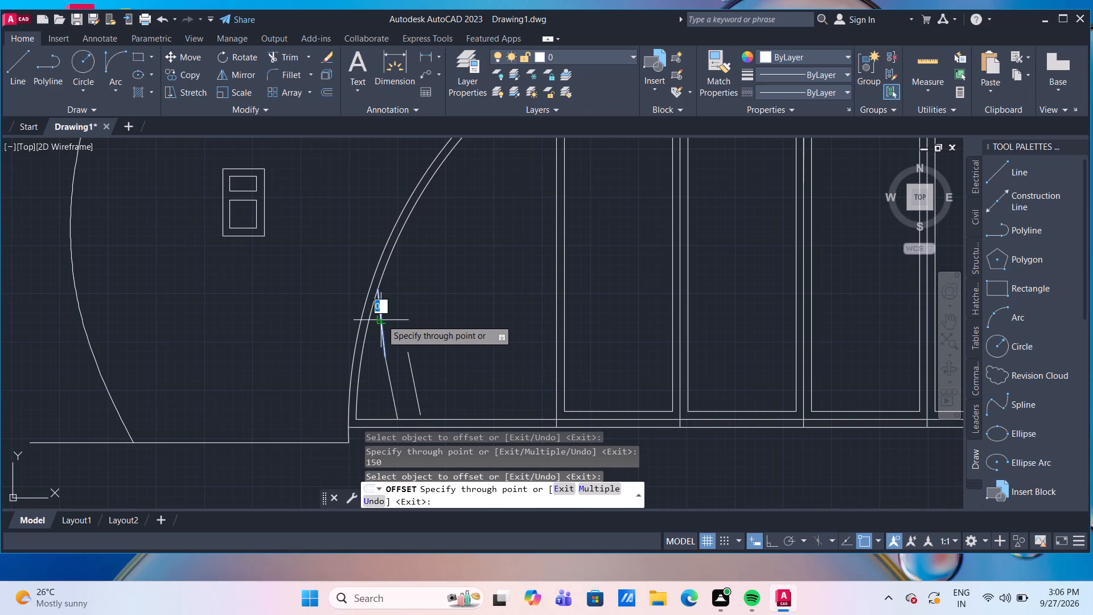
{"action": "type", "text": "150"}
{"action": "key", "text": "Return"}
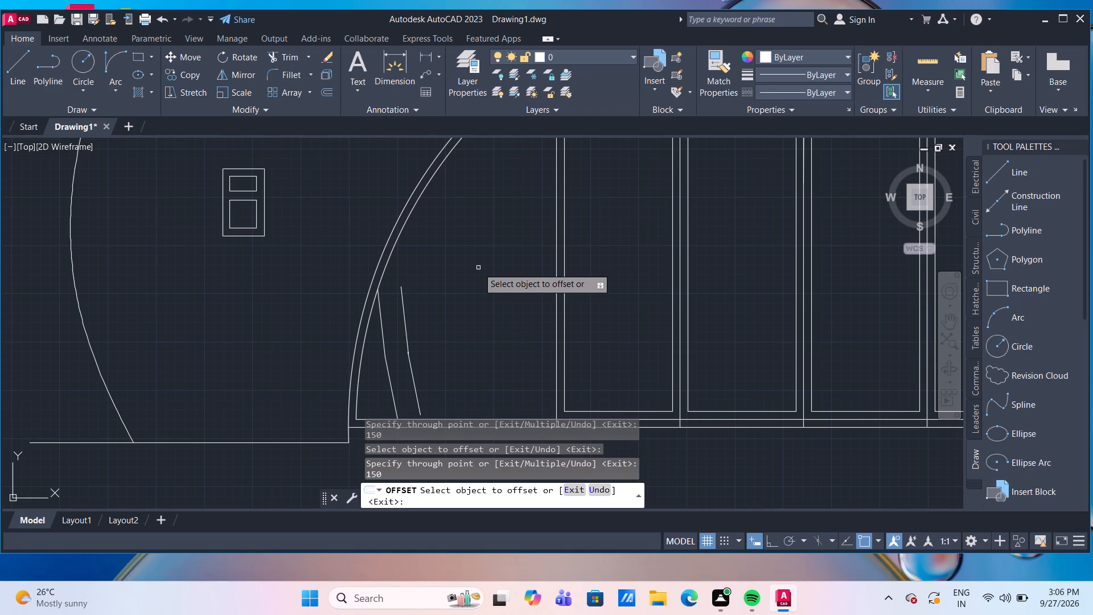
{"action": "middle_click_drag", "start_coordinate": [435, 333], "coordinate": [431, 325]}
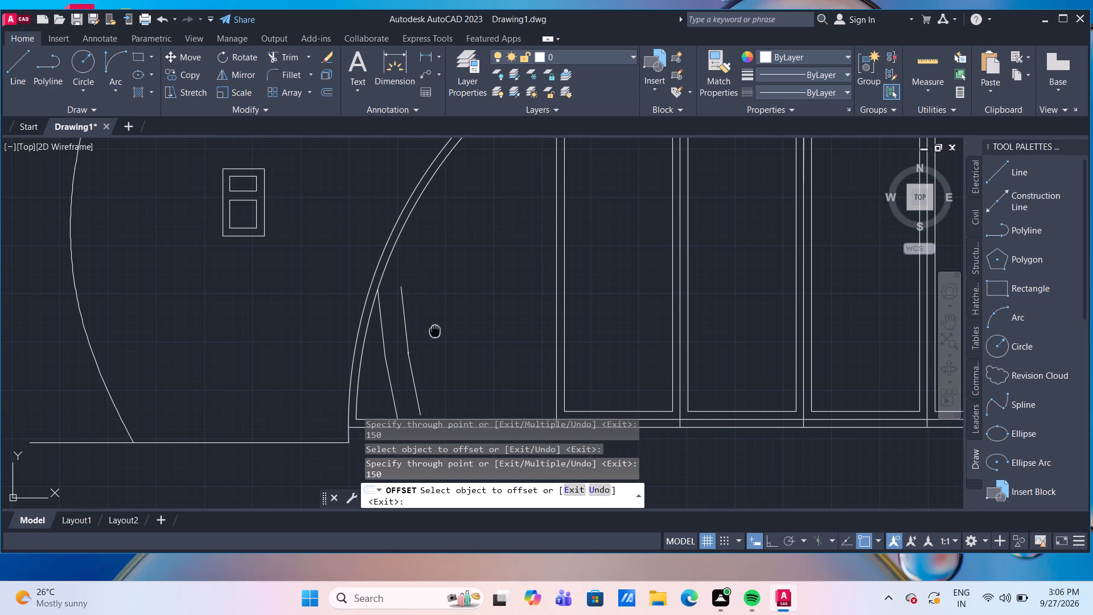
{"action": "middle_click_drag", "start_coordinate": [431, 325], "coordinate": [408, 291]}
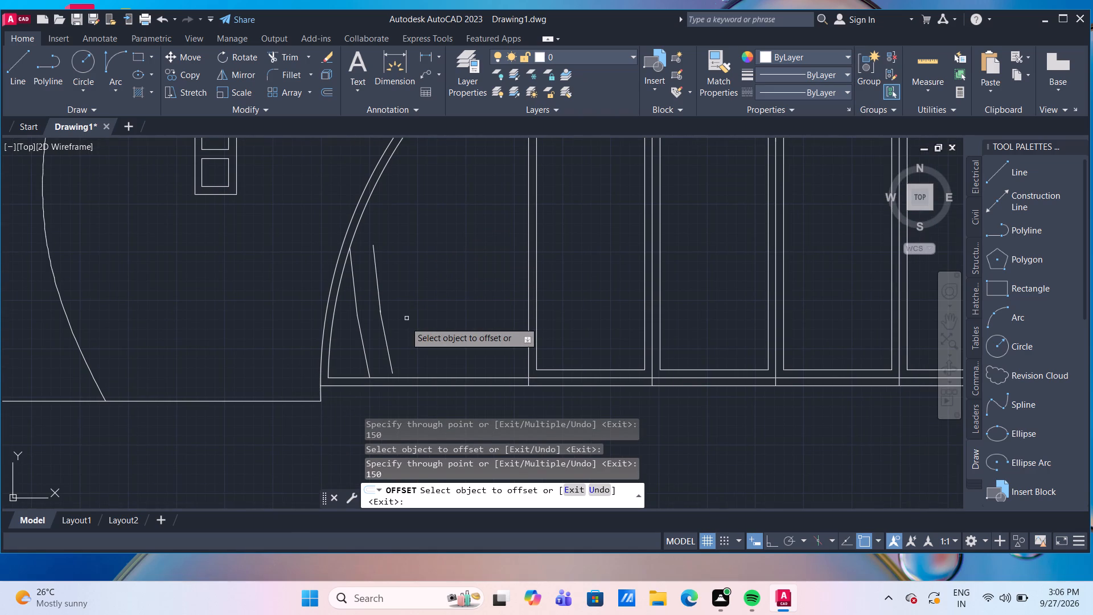
{"action": "key", "text": "Escape"}
Extend the offset segments to the inner base line and inner arch curve, and trim the overlap at their bend.
{"action": "scroll", "coordinate": [357, 364], "scroll_direction": "up", "scroll_amount": 1}
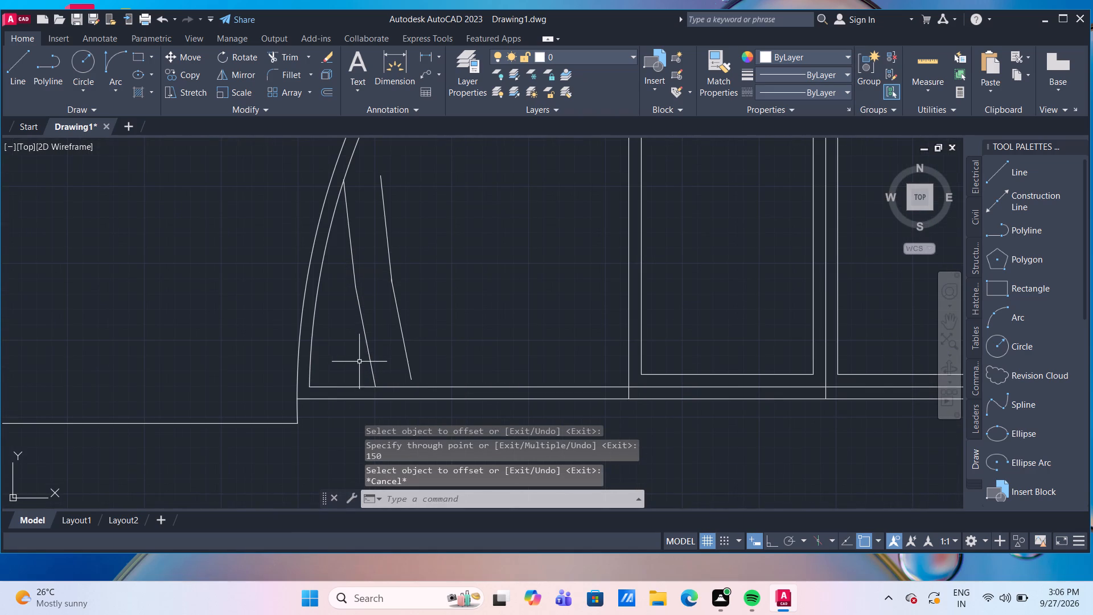
{"action": "type", "text": "tr"}
{"action": "key", "text": "Return"}
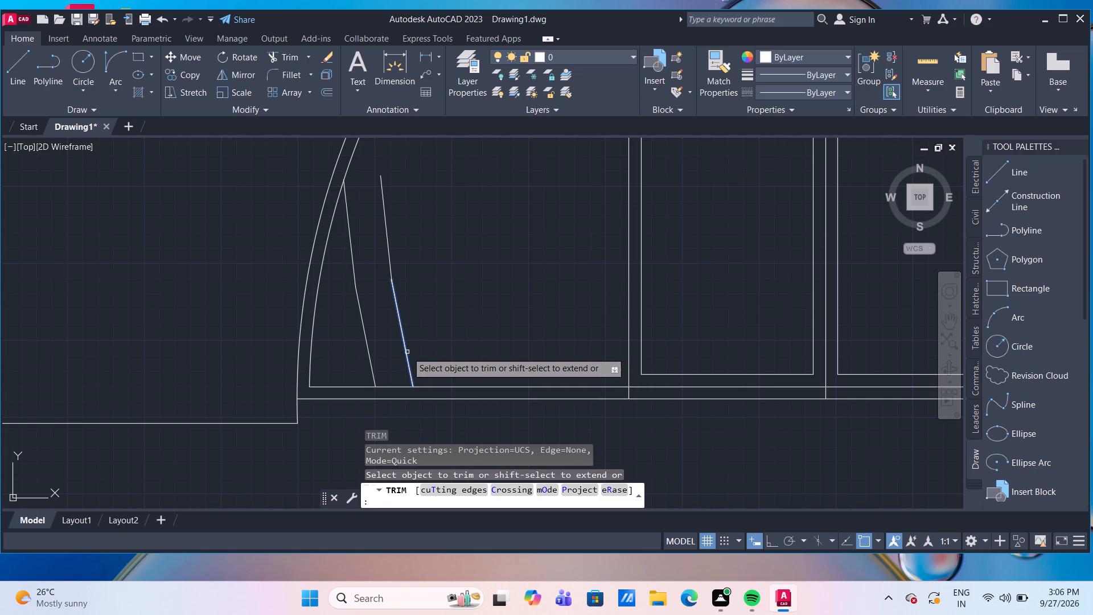
{"action": "left_click", "coordinate": [407, 352], "text": "shift"}
{"action": "left_click", "coordinate": [384, 199], "text": "shift"}
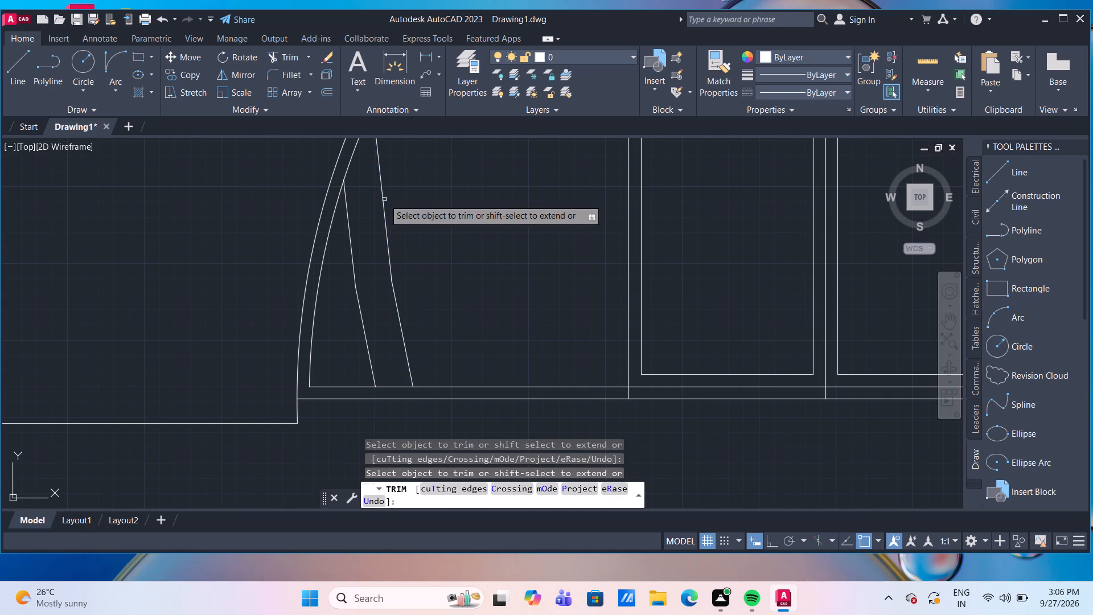
{"action": "scroll", "coordinate": [397, 285], "scroll_direction": "up", "scroll_amount": 6}
{"action": "scroll", "coordinate": [280, 234], "scroll_direction": "up", "scroll_amount": 3}
{"action": "left_click", "coordinate": [272, 341]}
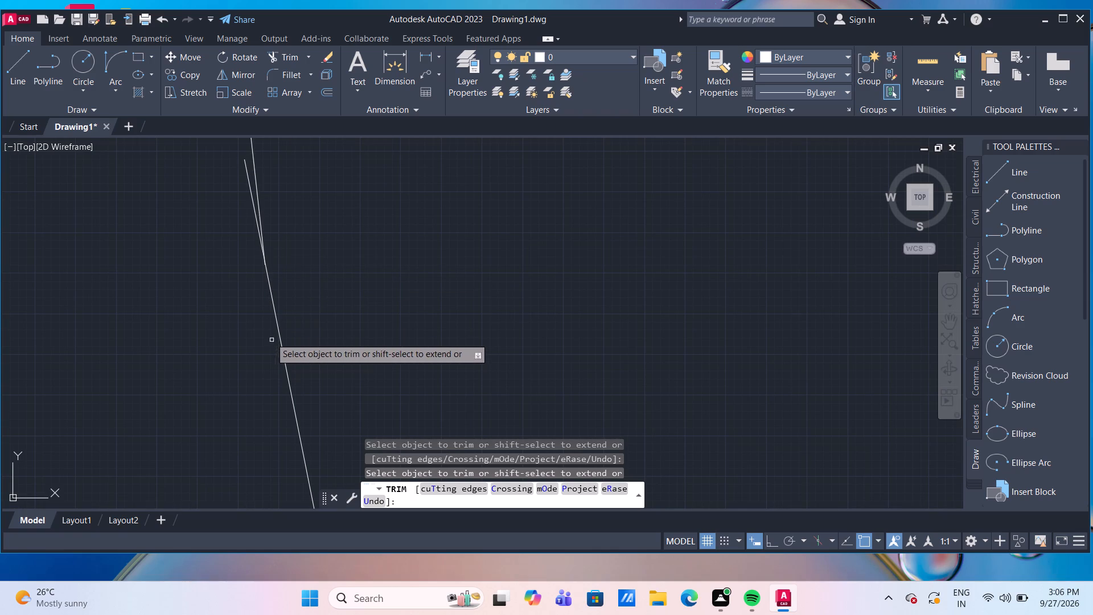
{"action": "left_click", "coordinate": [248, 174]}
{"action": "scroll", "coordinate": [248, 174], "scroll_direction": "down", "scroll_amount": 4}
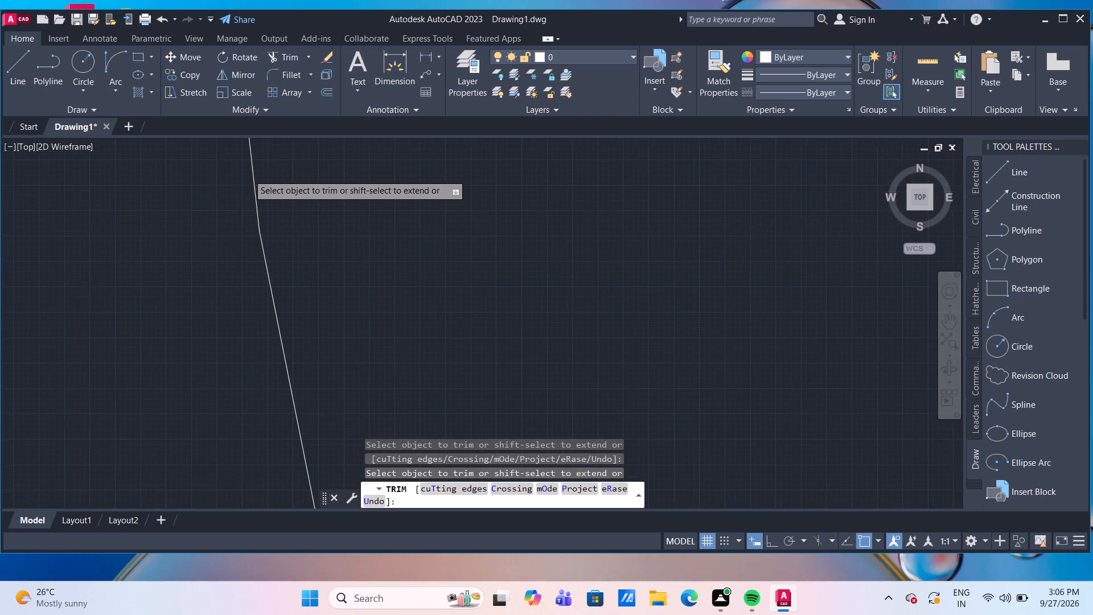
{"action": "scroll", "coordinate": [245, 179], "scroll_direction": "down", "scroll_amount": 3}
{"action": "scroll", "coordinate": [204, 296], "scroll_direction": "down", "scroll_amount": 3}
{"action": "middle_click_drag", "start_coordinate": [186, 316], "coordinate": [213, 299]}
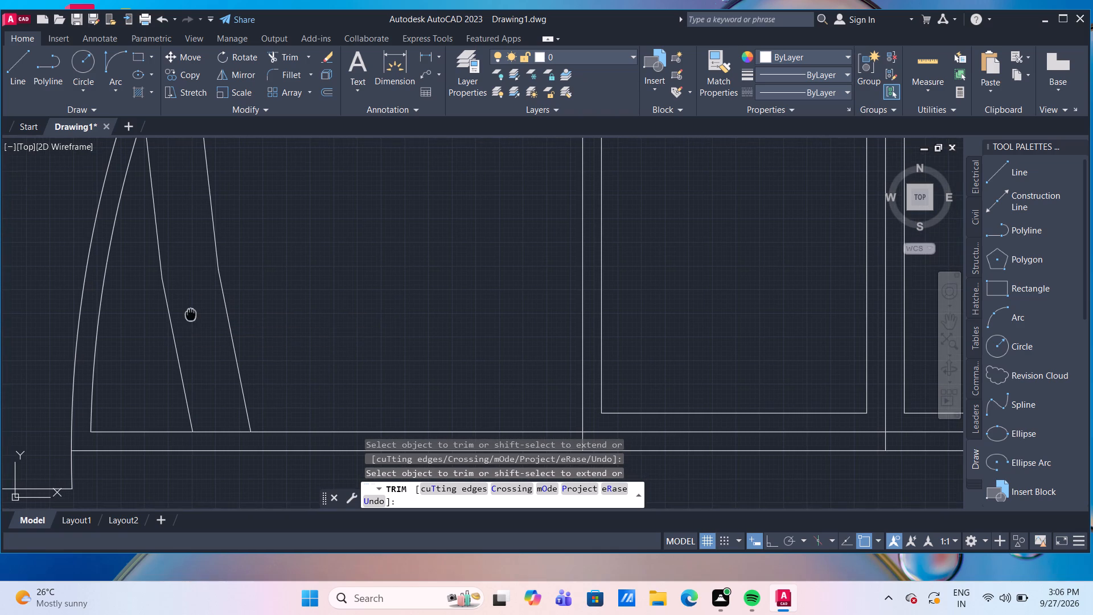
{"action": "middle_click_drag", "start_coordinate": [213, 299], "coordinate": [217, 294]}
{"action": "scroll", "coordinate": [233, 318], "scroll_direction": "down", "scroll_amount": 2}
{"action": "middle_click_drag", "start_coordinate": [343, 293], "coordinate": [382, 302]}
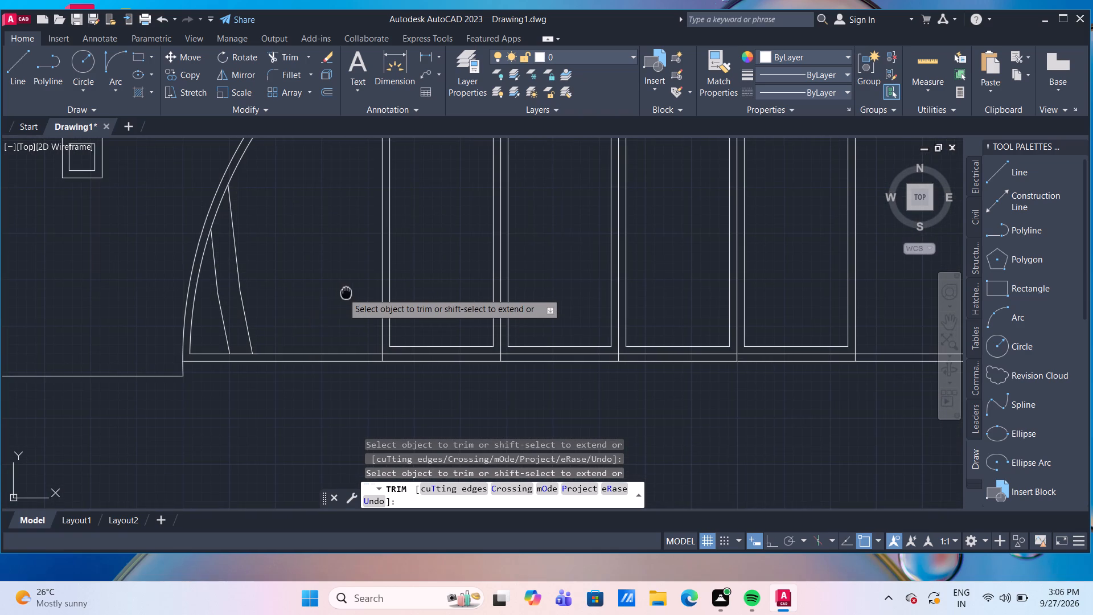
{"action": "middle_click_drag", "start_coordinate": [382, 302], "coordinate": [390, 305]}
{"action": "scroll", "coordinate": [391, 305], "scroll_direction": "down", "scroll_amount": 1}
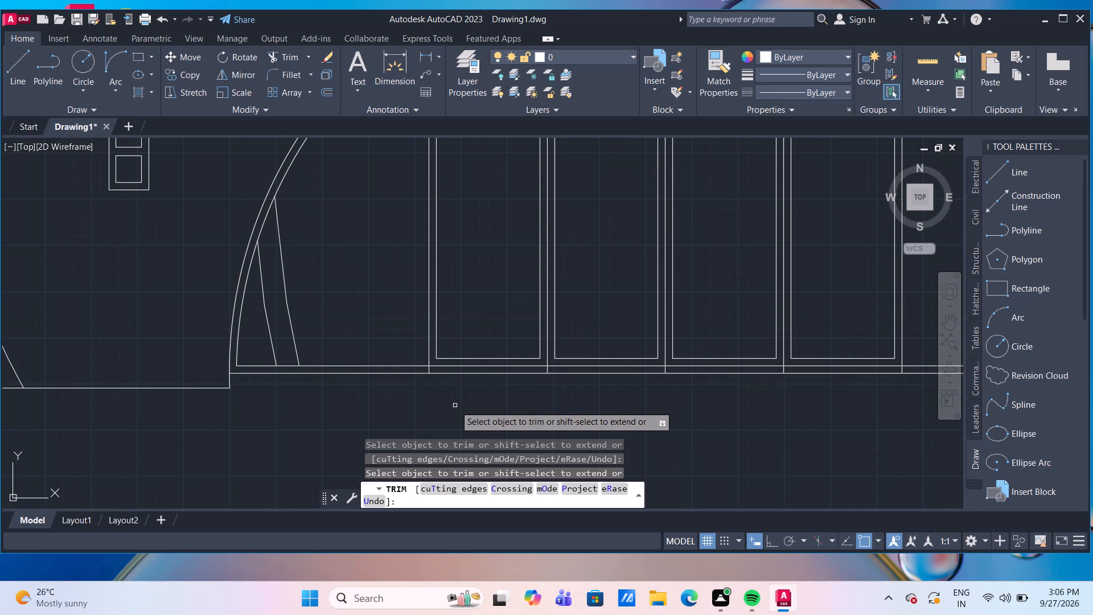
{"action": "key", "text": "Escape"}
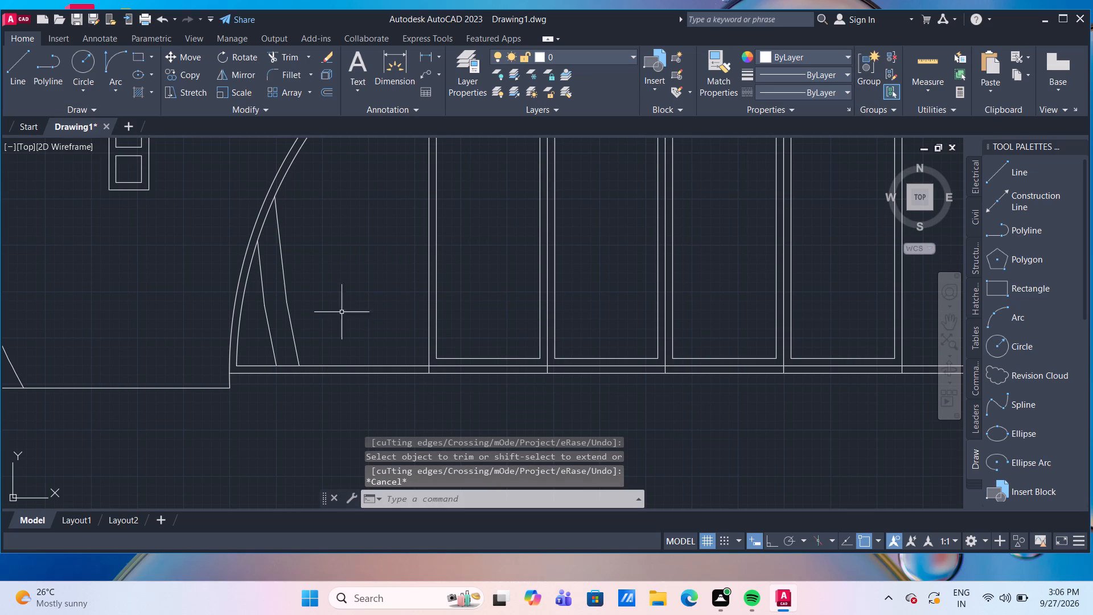
Draw a near-vertical line about 972 units long from the inner arch curve downward, beside the offset bent line.
{"action": "middle_click_drag", "start_coordinate": [372, 311], "coordinate": [366, 323]}
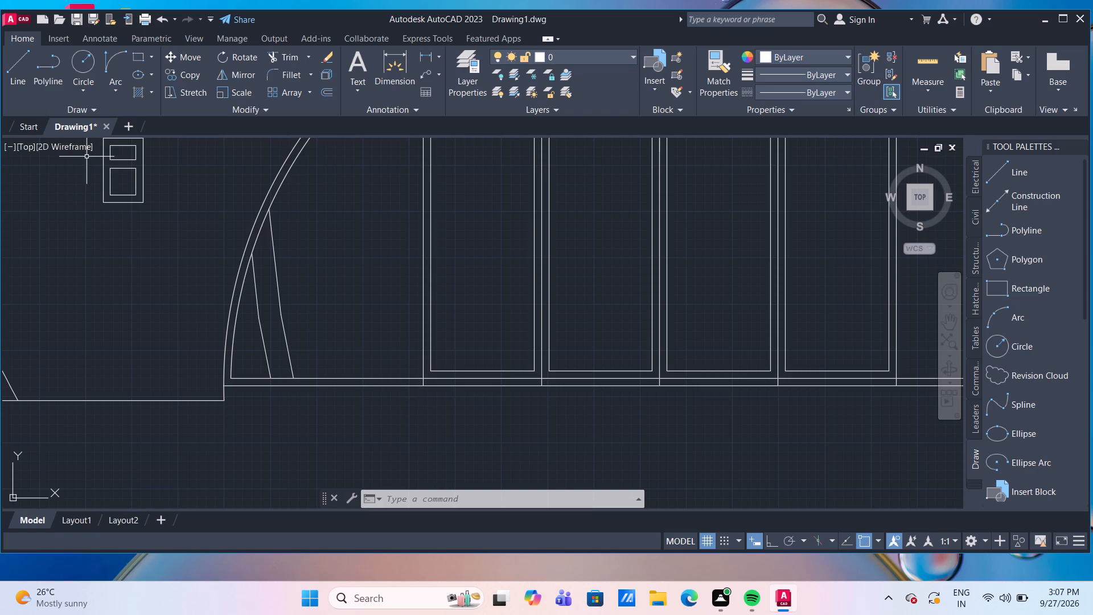
{"action": "left_click", "coordinate": [22, 68]}
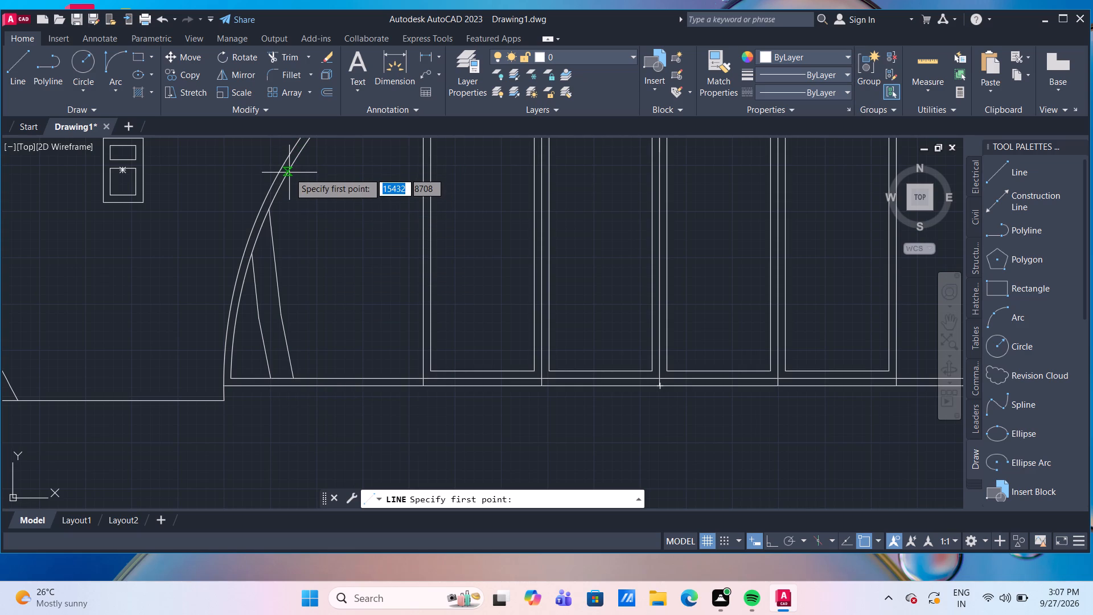
{"action": "left_click", "coordinate": [291, 168]}
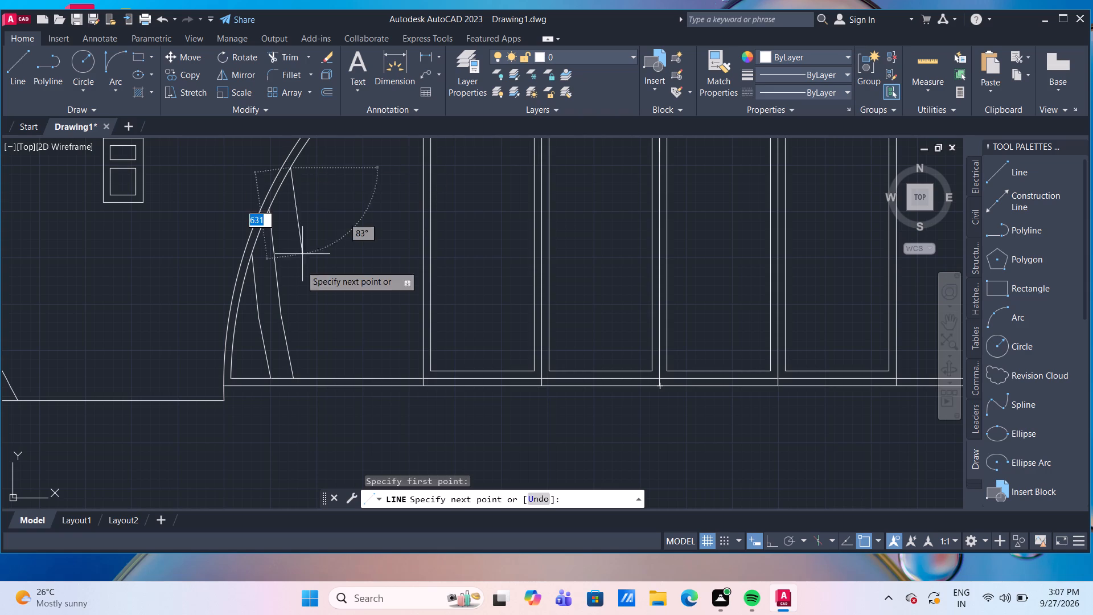
{"action": "left_click", "coordinate": [294, 311]}
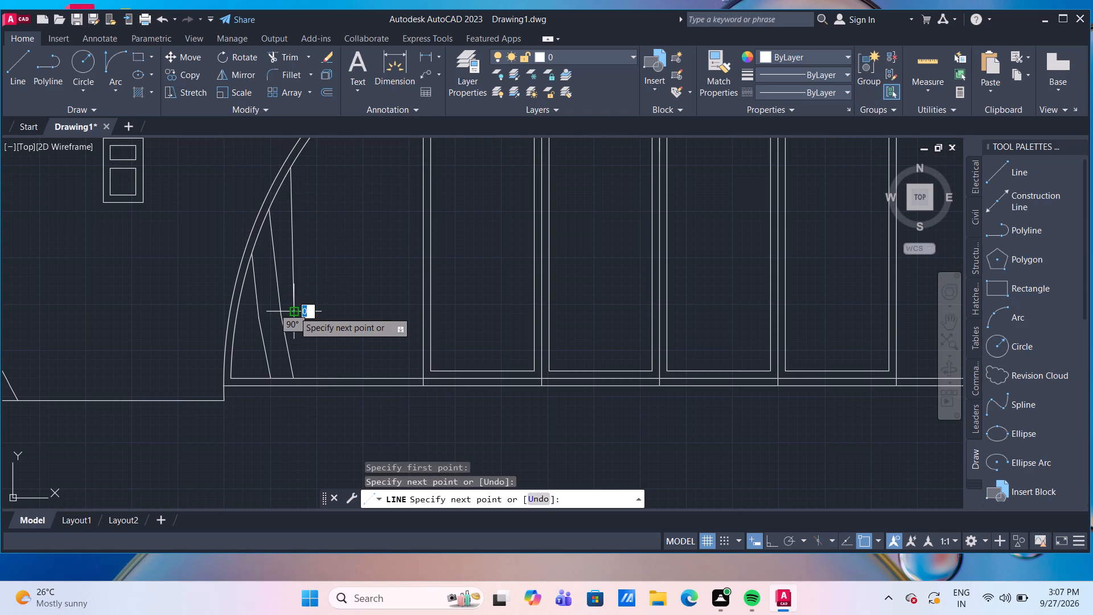
{"action": "key", "text": "Return"}
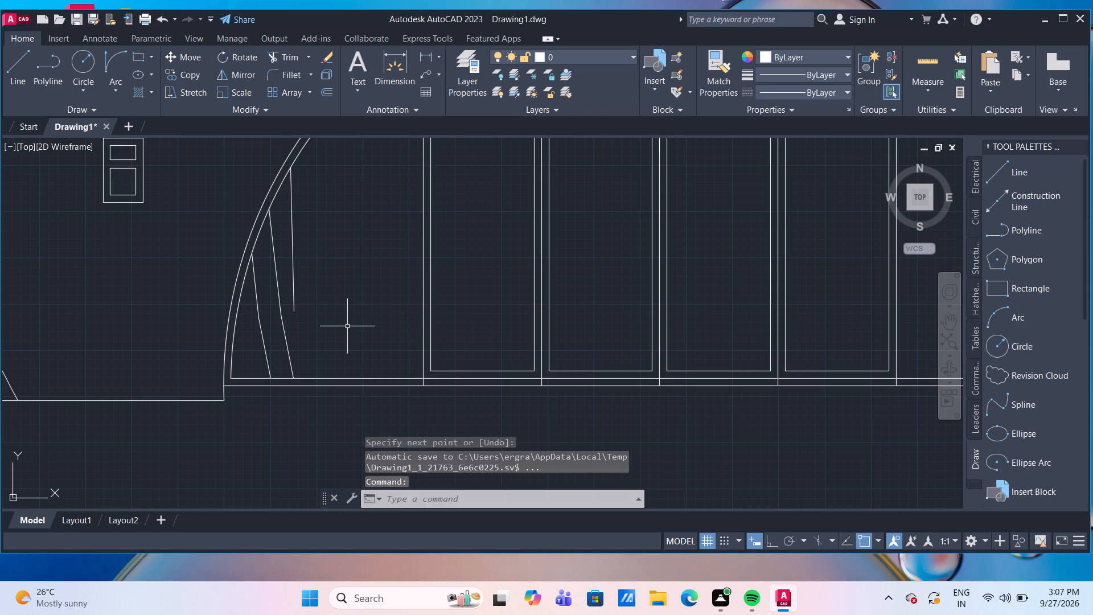
Continue the near-vertical line with a segment about 219 units outward and one about 269 units back to the offset line's foot at the base.
{"action": "left_click", "coordinate": [17, 69]}
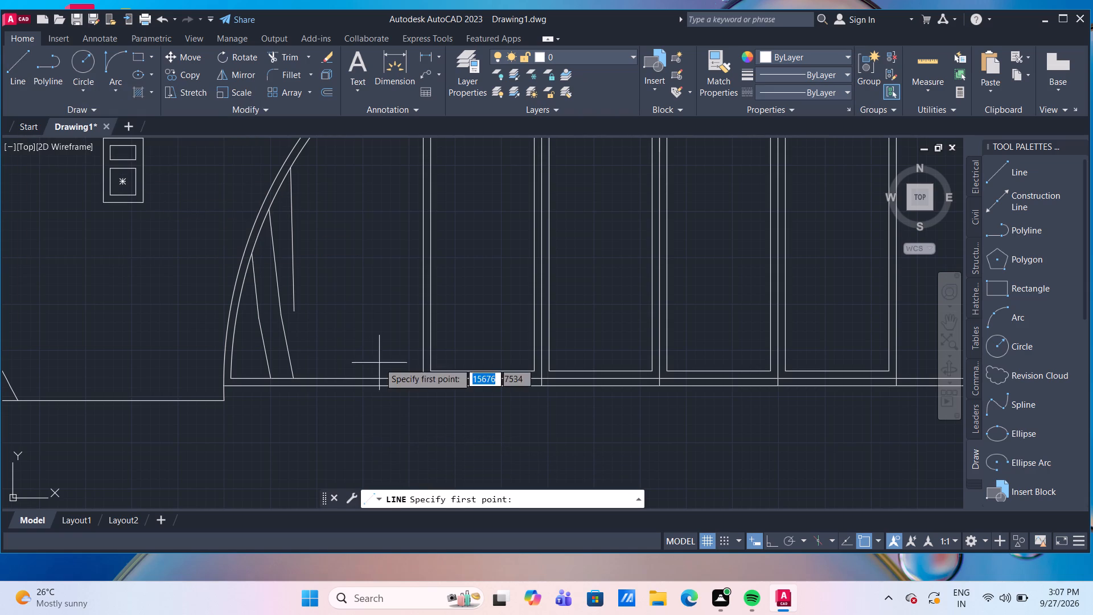
{"action": "scroll", "coordinate": [333, 325], "scroll_direction": "up", "scroll_amount": 2}
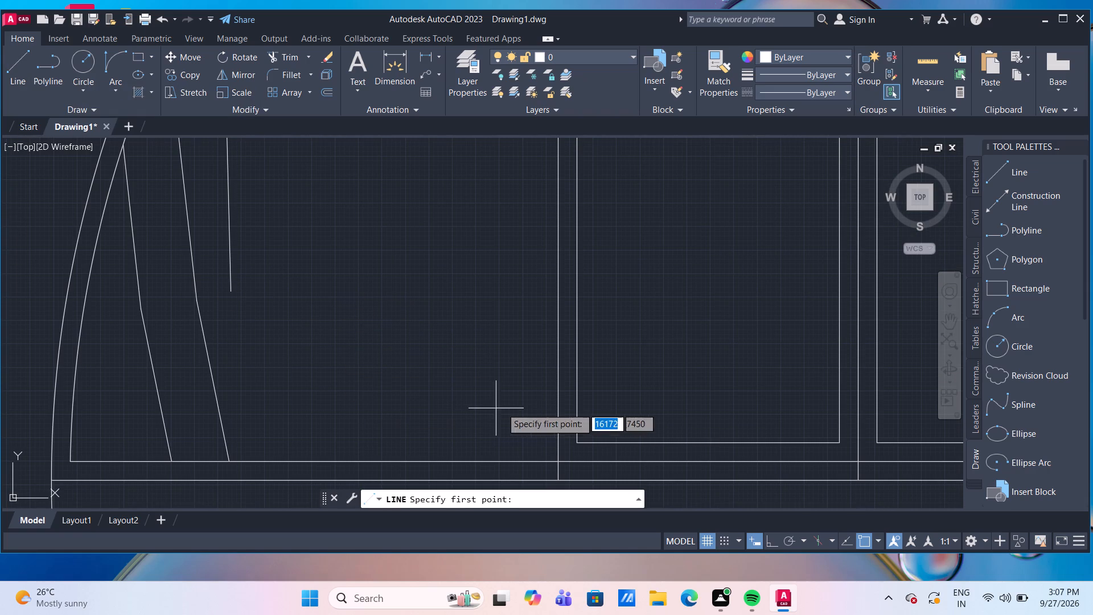
{"action": "left_click", "coordinate": [233, 298]}
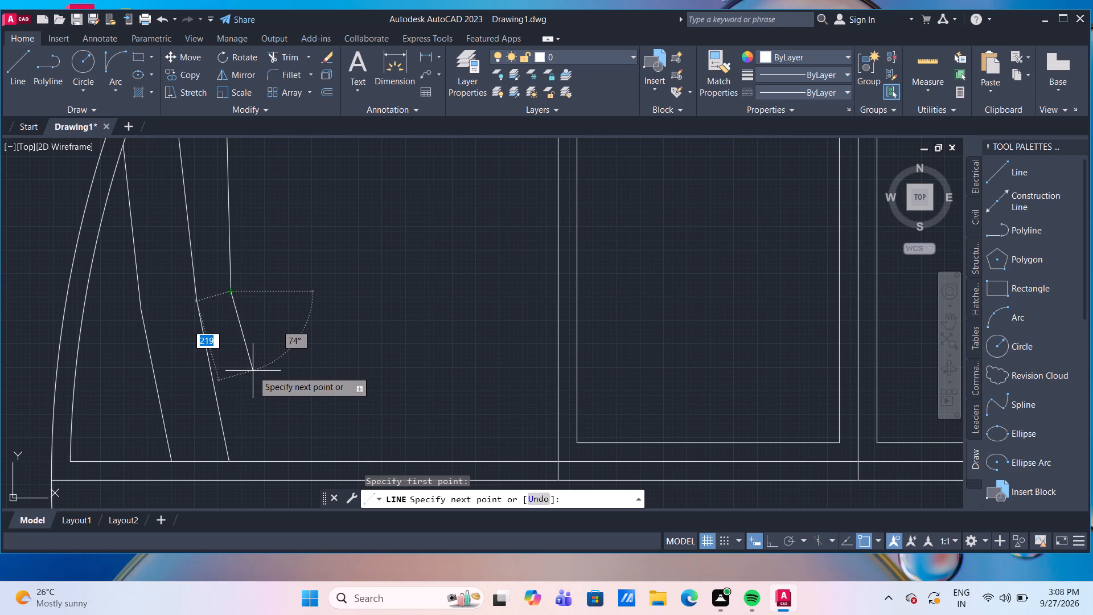
{"action": "left_click", "coordinate": [253, 371]}
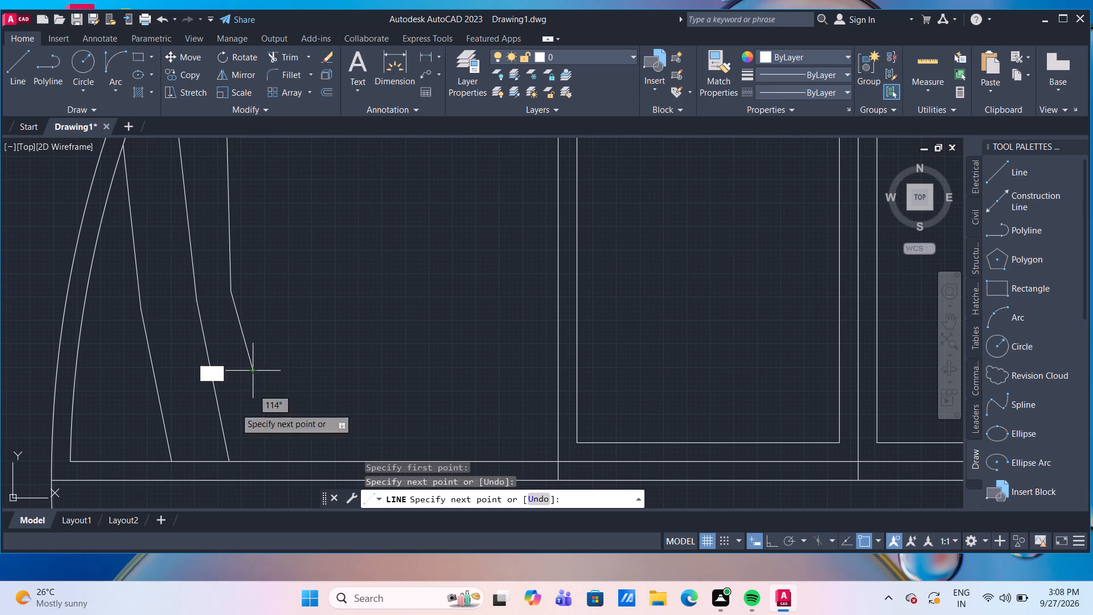
{"action": "left_click", "coordinate": [230, 469]}
{"action": "key", "text": "Return"}
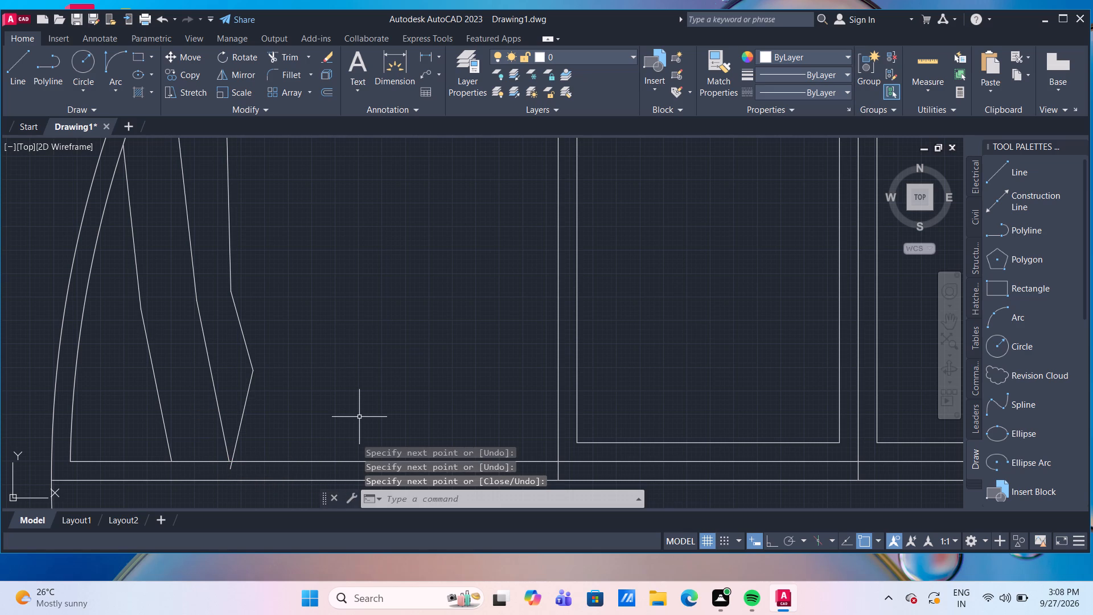
{"action": "scroll", "coordinate": [188, 478], "scroll_direction": "up", "scroll_amount": 2}
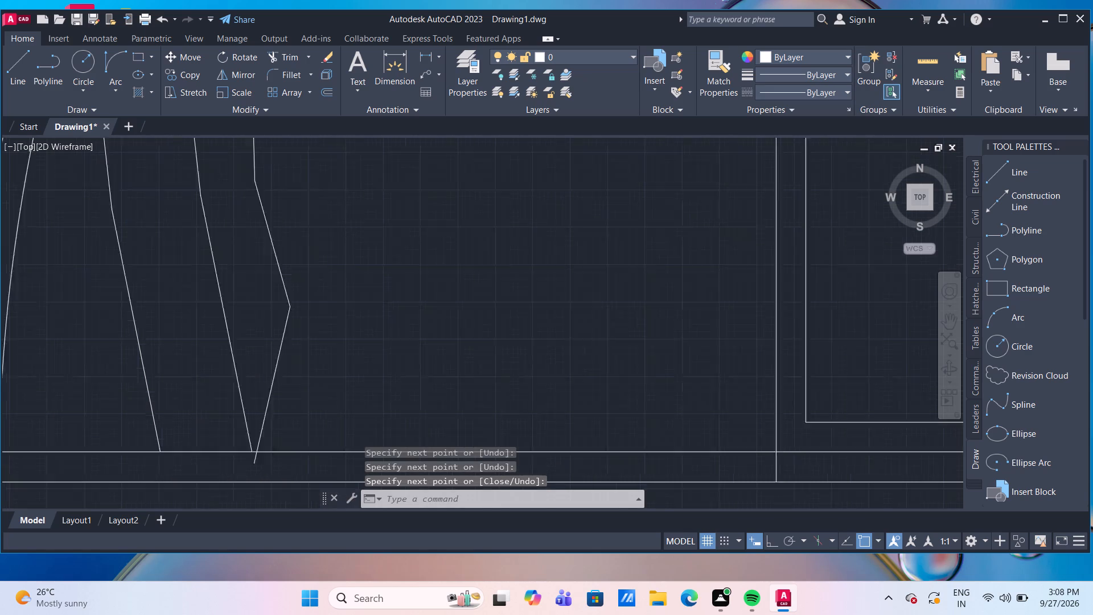
{"action": "scroll", "coordinate": [231, 474], "scroll_direction": "down", "scroll_amount": 1}
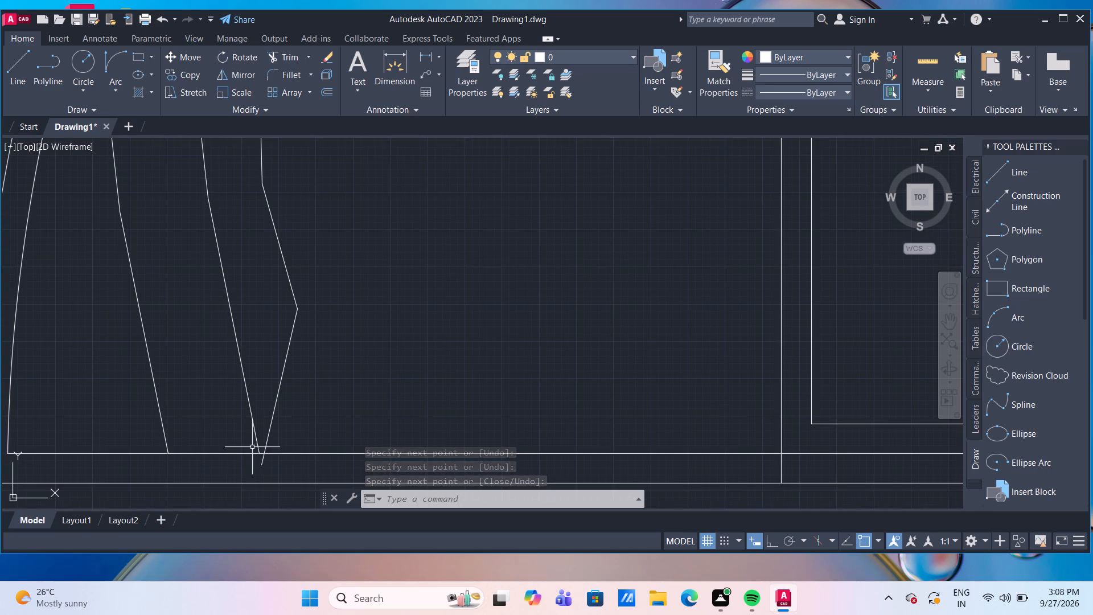
{"action": "scroll", "coordinate": [306, 417], "scroll_direction": "down", "scroll_amount": 1}
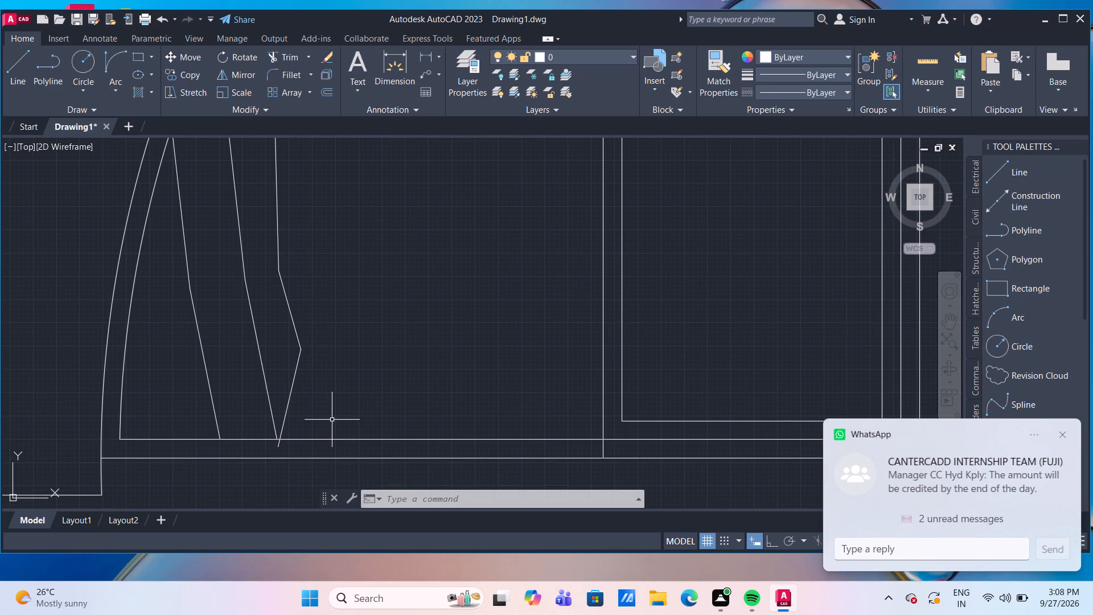
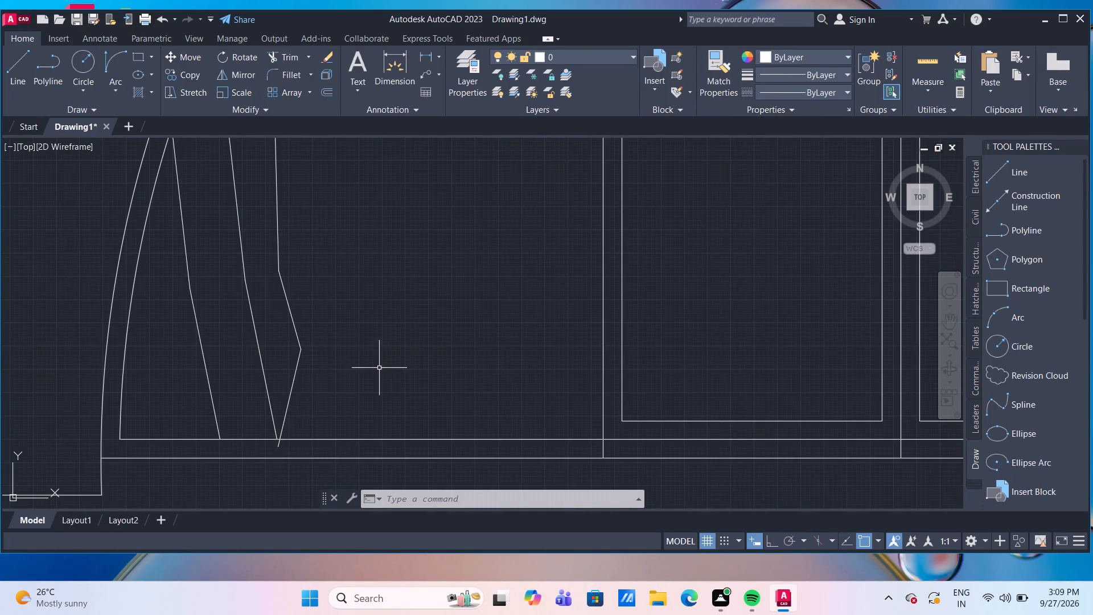
Draw an L-shaped outline from the rightmost bent line's upper corner to its lower slanted part, with segments about 62, 206, 142, 60 and 176 long.
{"action": "scroll", "coordinate": [354, 374], "scroll_direction": "down", "scroll_amount": 1}
{"action": "middle_click_drag", "start_coordinate": [354, 371], "coordinate": [352, 369]}
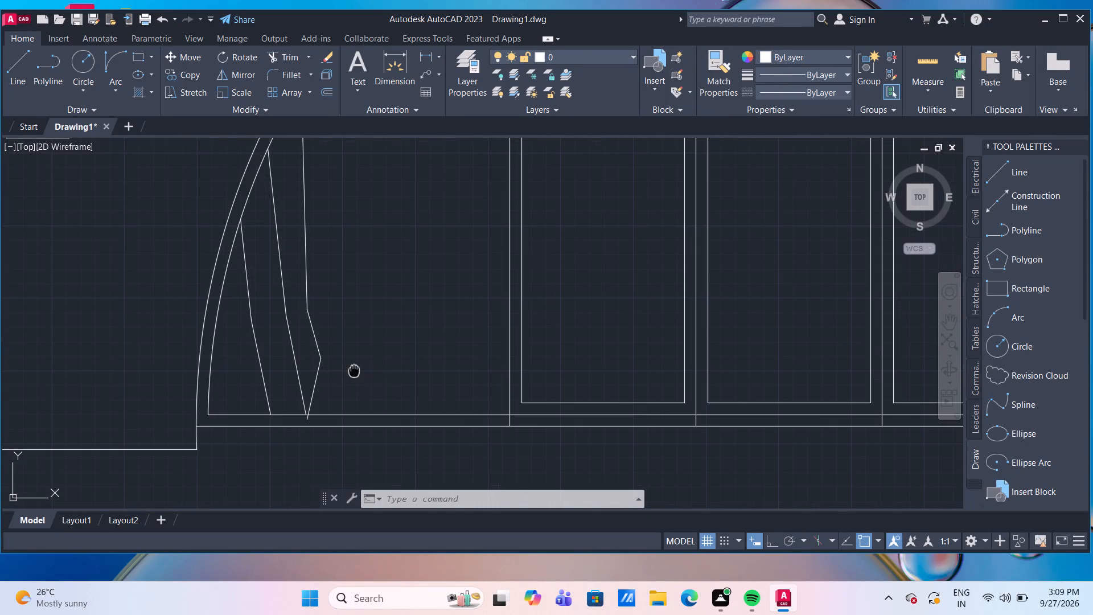
{"action": "middle_click_drag", "start_coordinate": [352, 369], "coordinate": [314, 365]}
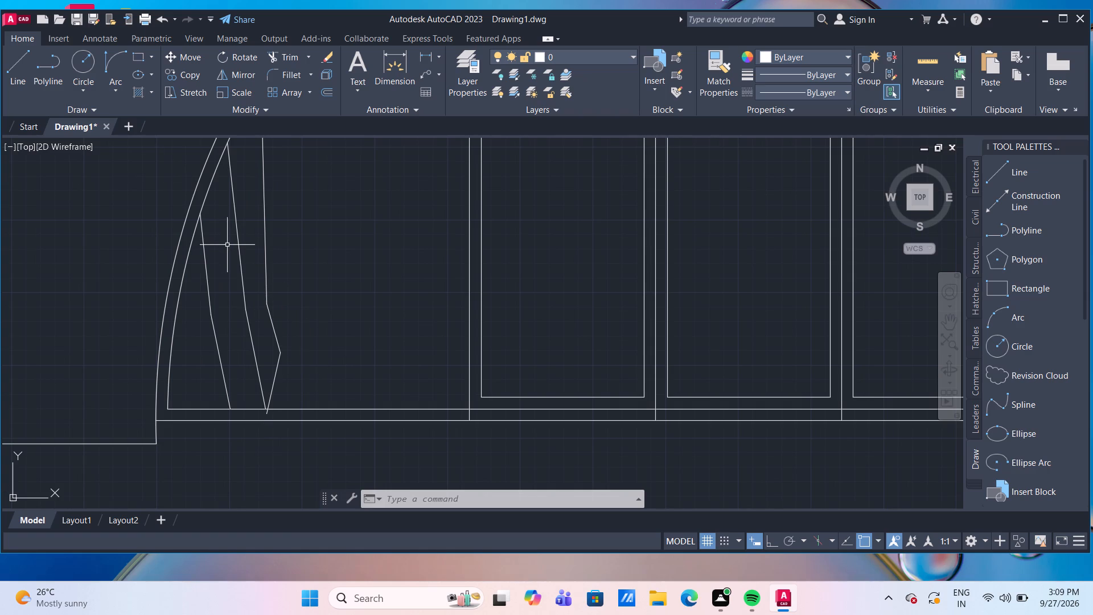
{"action": "left_click", "coordinate": [9, 64]}
{"action": "left_click", "coordinate": [264, 303]}
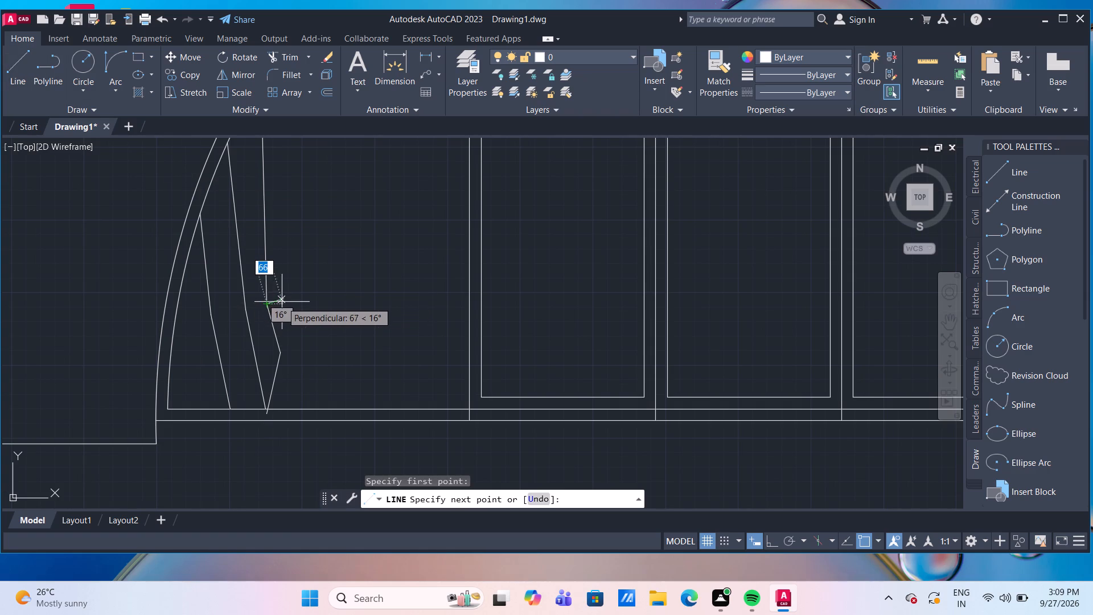
{"action": "scroll", "coordinate": [289, 297], "scroll_direction": "up", "scroll_amount": 2}
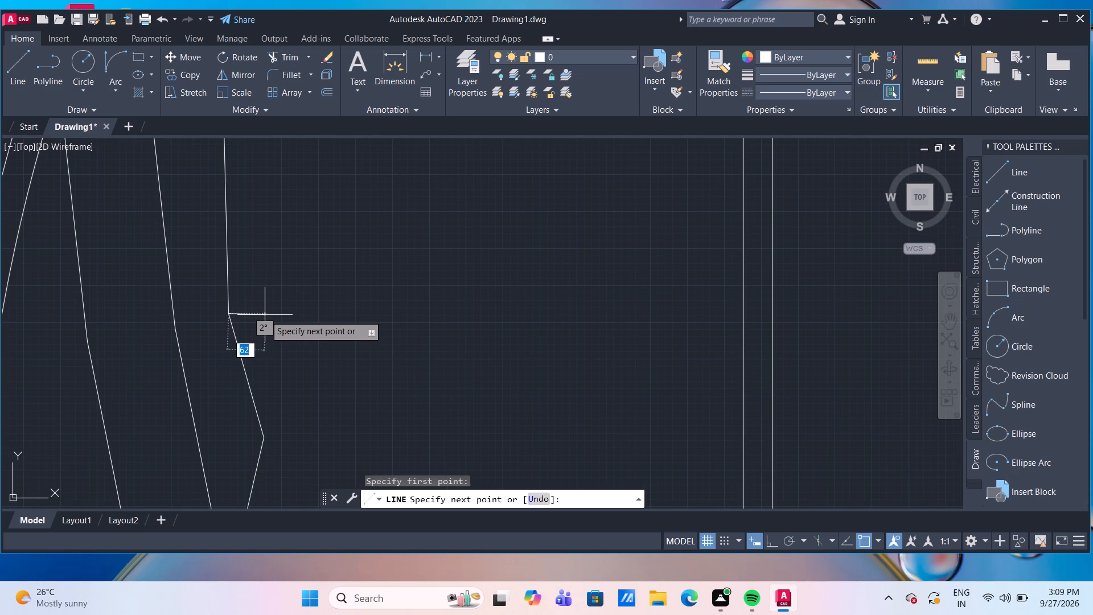
{"action": "left_click", "coordinate": [265, 315]}
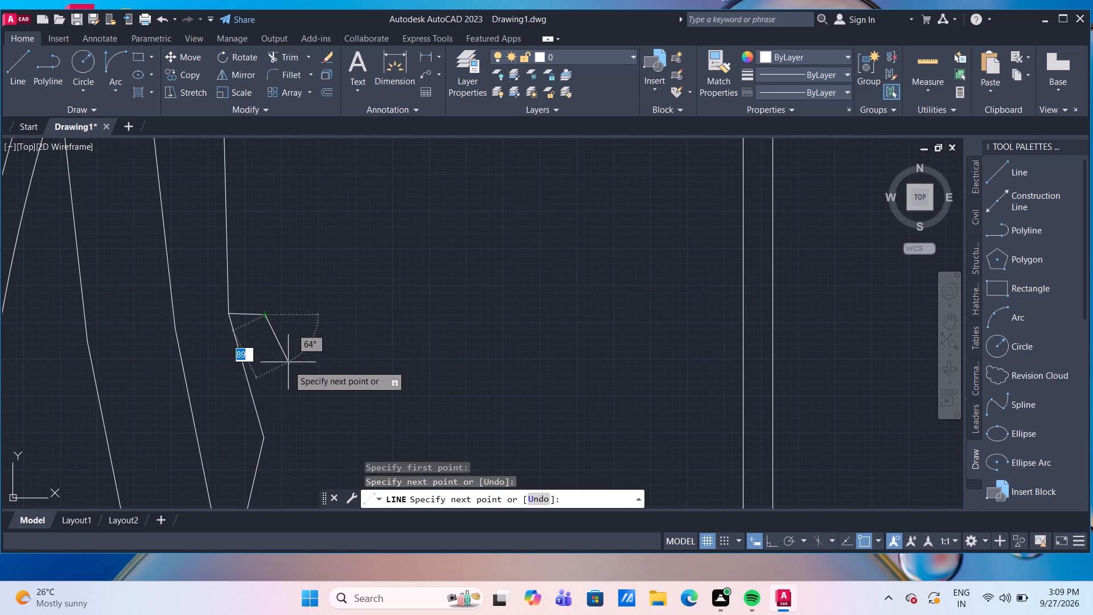
{"action": "middle_click_drag", "start_coordinate": [307, 417], "coordinate": [298, 335]}
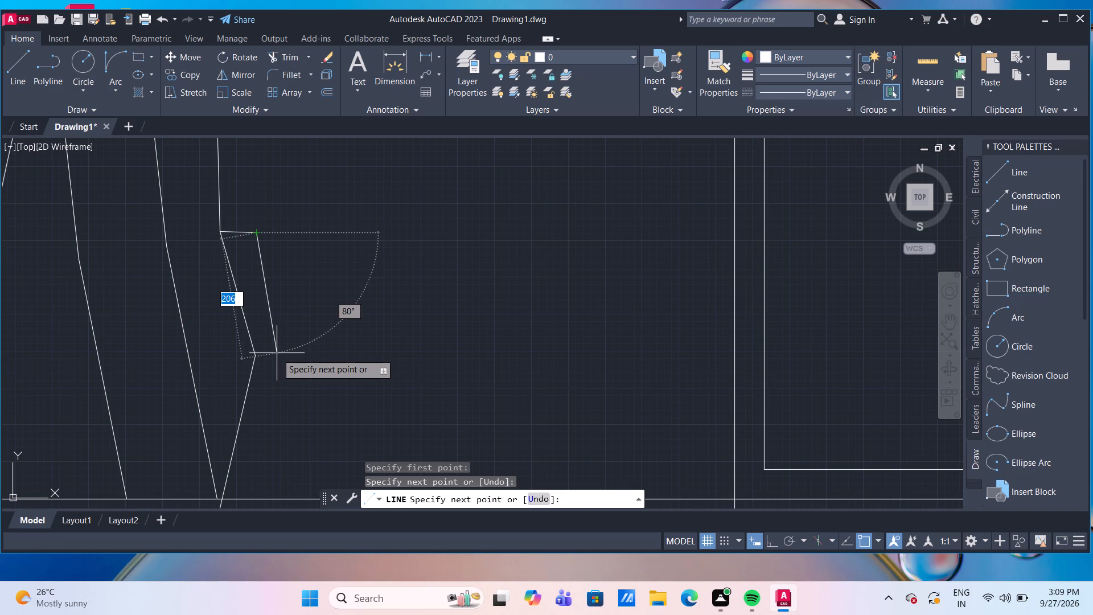
{"action": "left_click", "coordinate": [277, 353]}
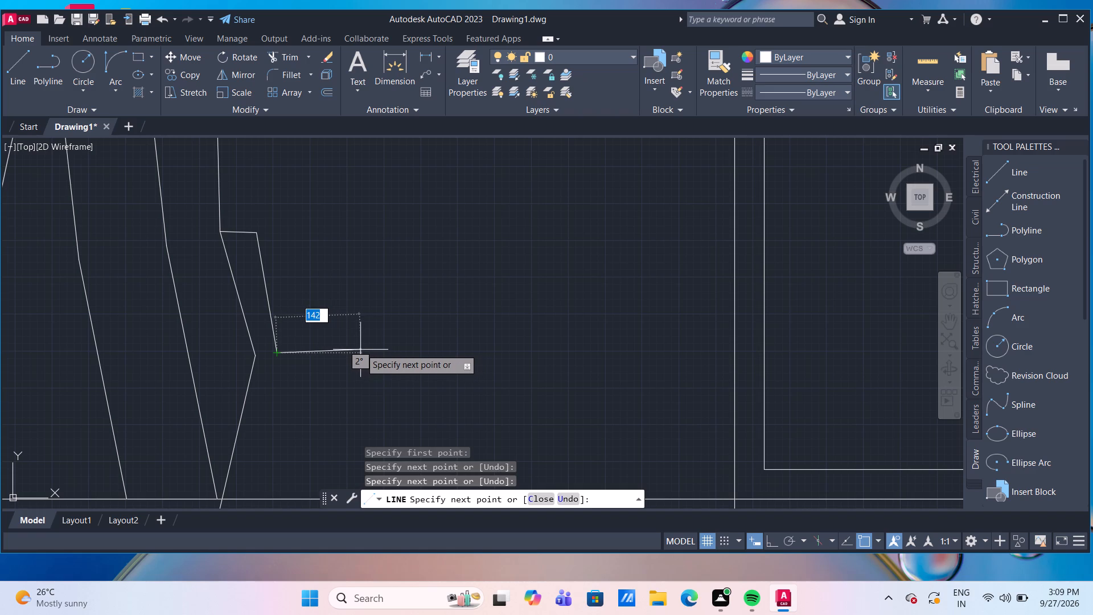
{"action": "left_click", "coordinate": [360, 348]}
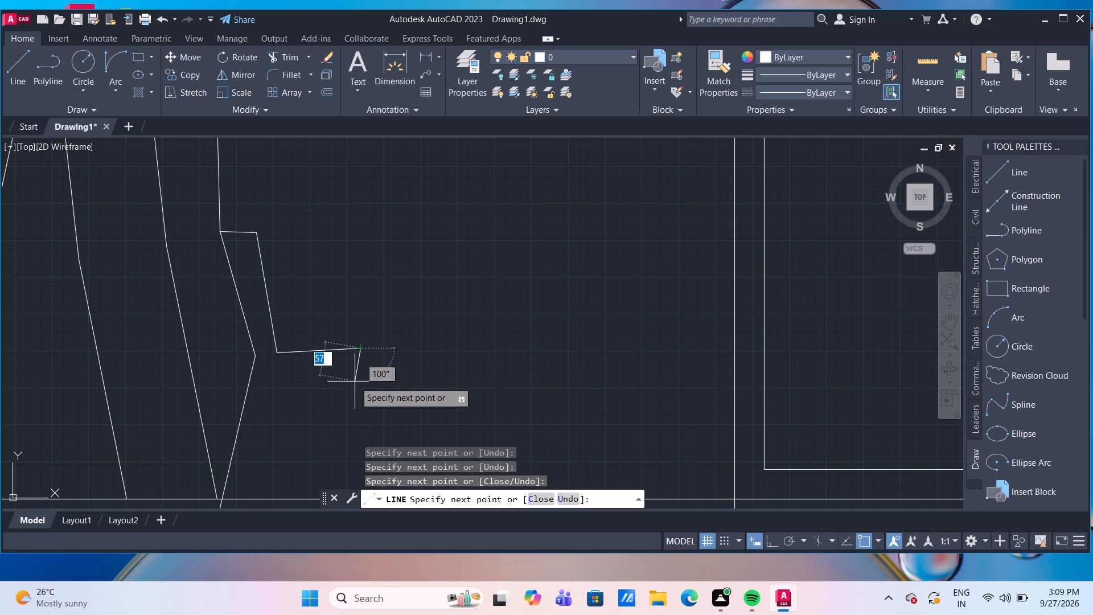
{"action": "left_click", "coordinate": [355, 383]}
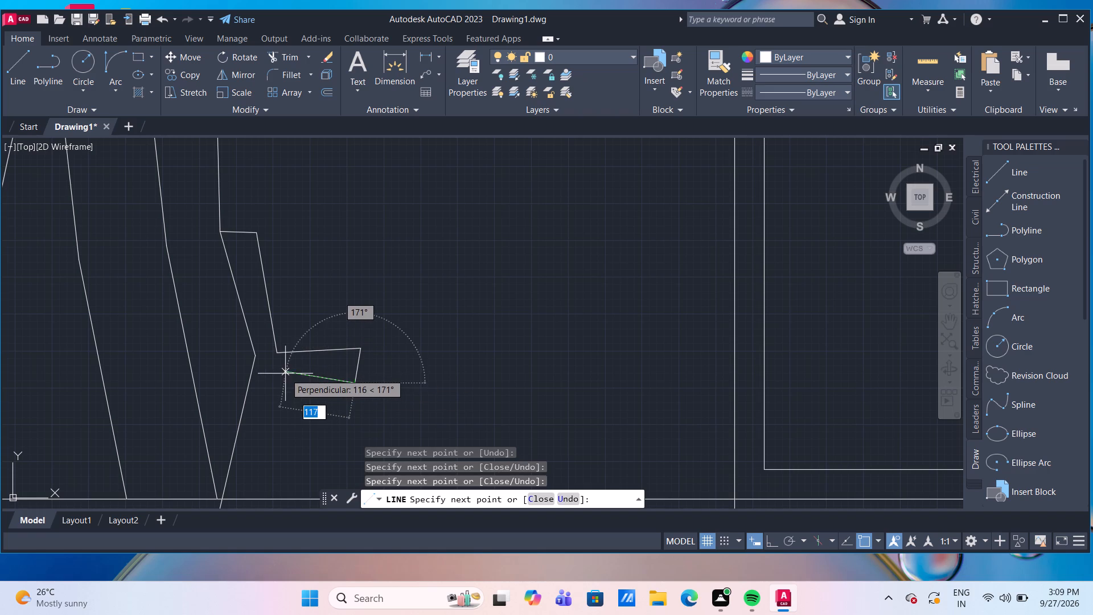
{"action": "left_click", "coordinate": [251, 378]}
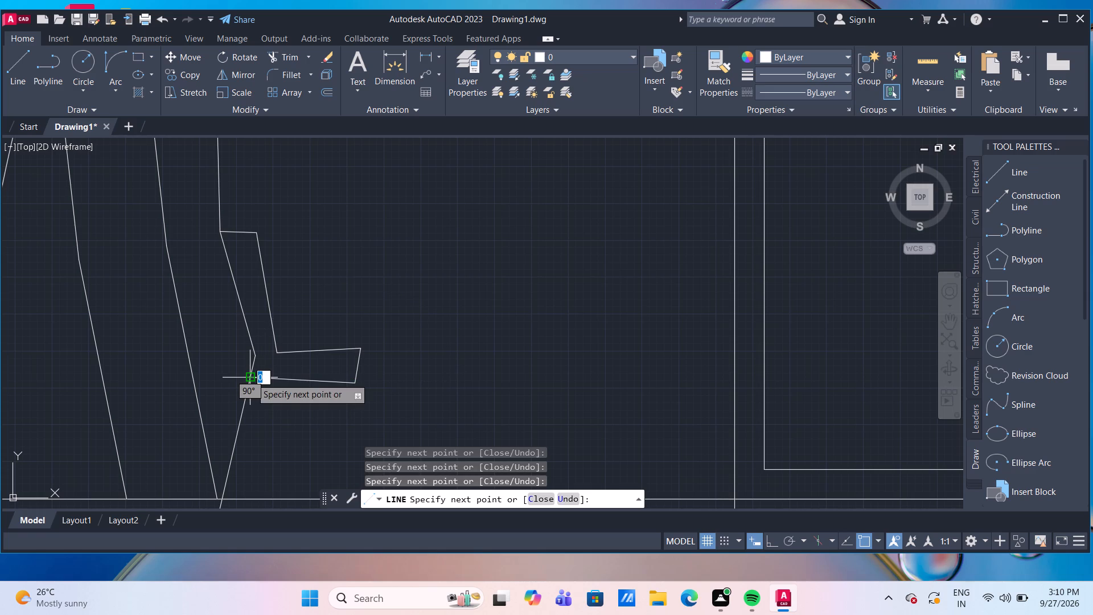
{"action": "key", "text": "Return"}
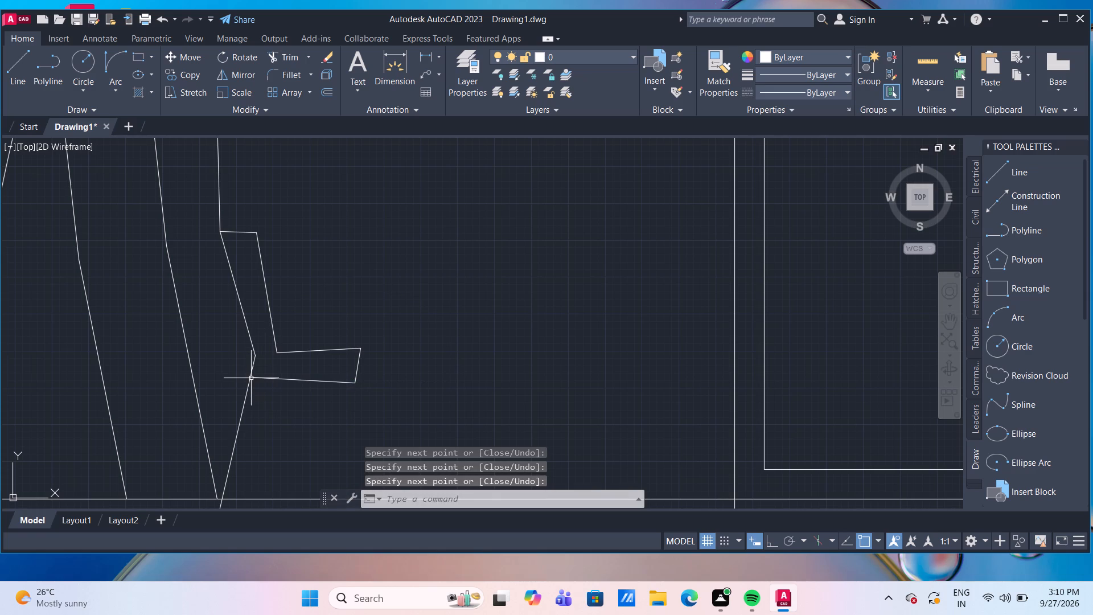
Draw a slanted line about 206 long from the L-shape's lower outer corner down to the arched opening's inner base line.
{"action": "middle_click_drag", "start_coordinate": [318, 408], "coordinate": [318, 415]}
{"action": "middle_click_drag", "start_coordinate": [318, 415], "coordinate": [293, 352]}
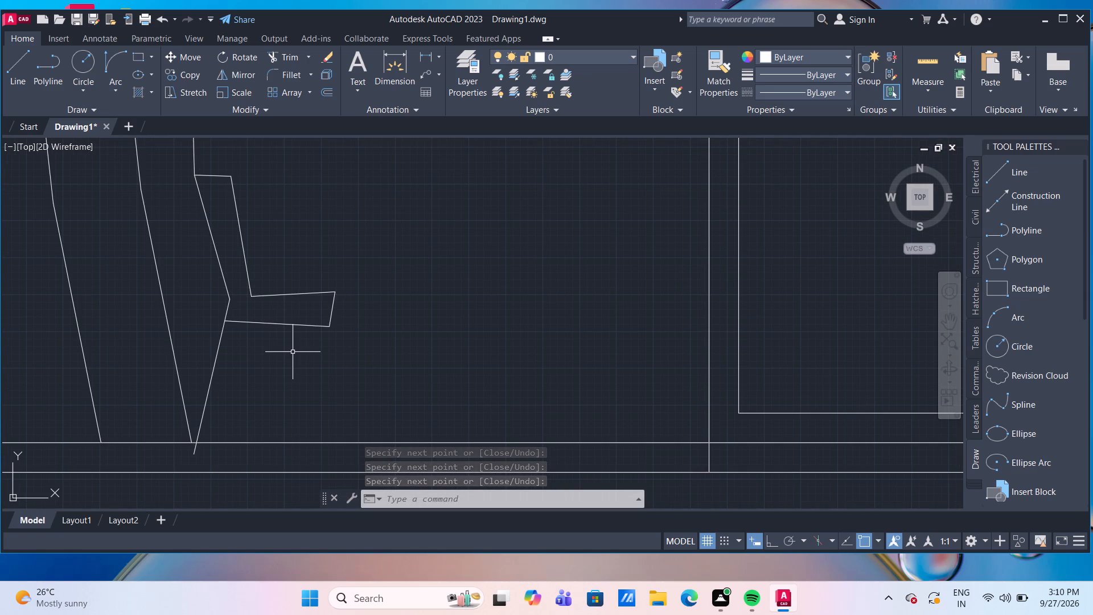
{"action": "left_click", "coordinate": [14, 71]}
{"action": "left_click", "coordinate": [328, 330]}
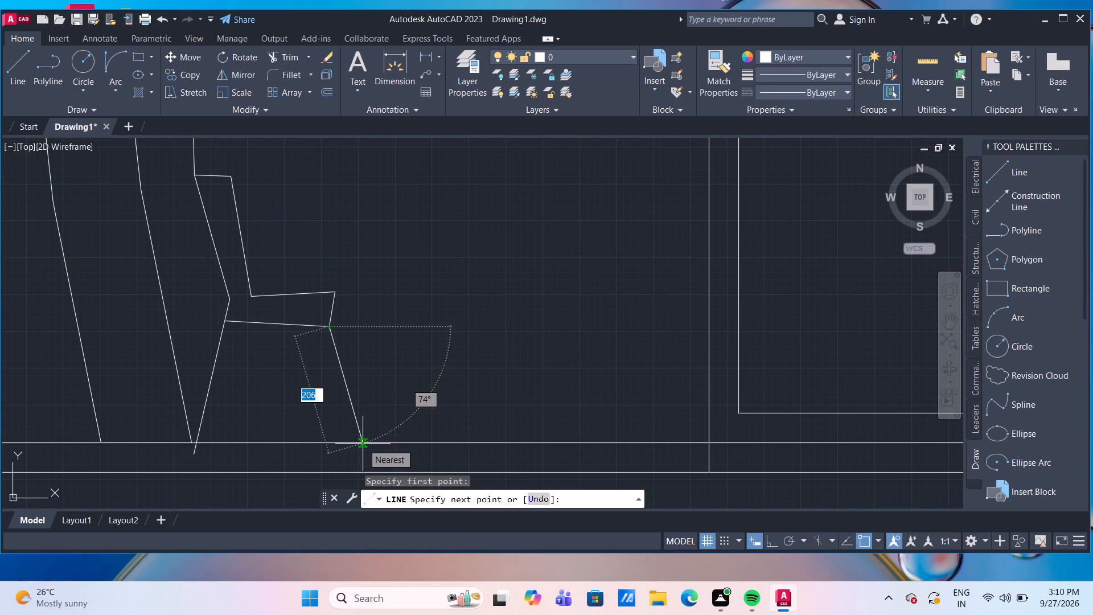
{"action": "left_click", "coordinate": [363, 444]}
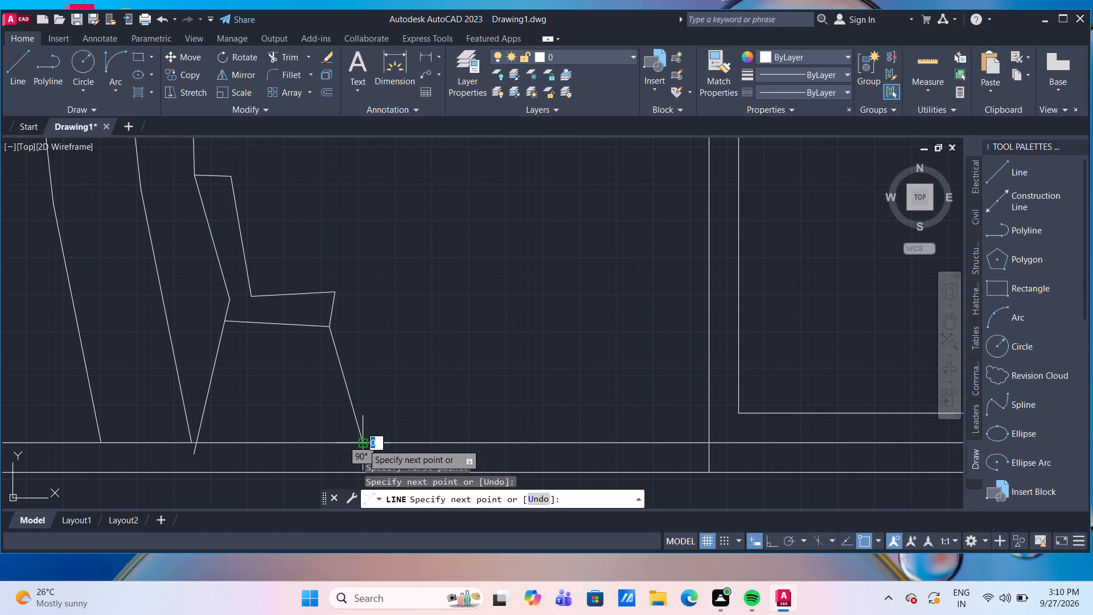
{"action": "key", "text": "Return"}
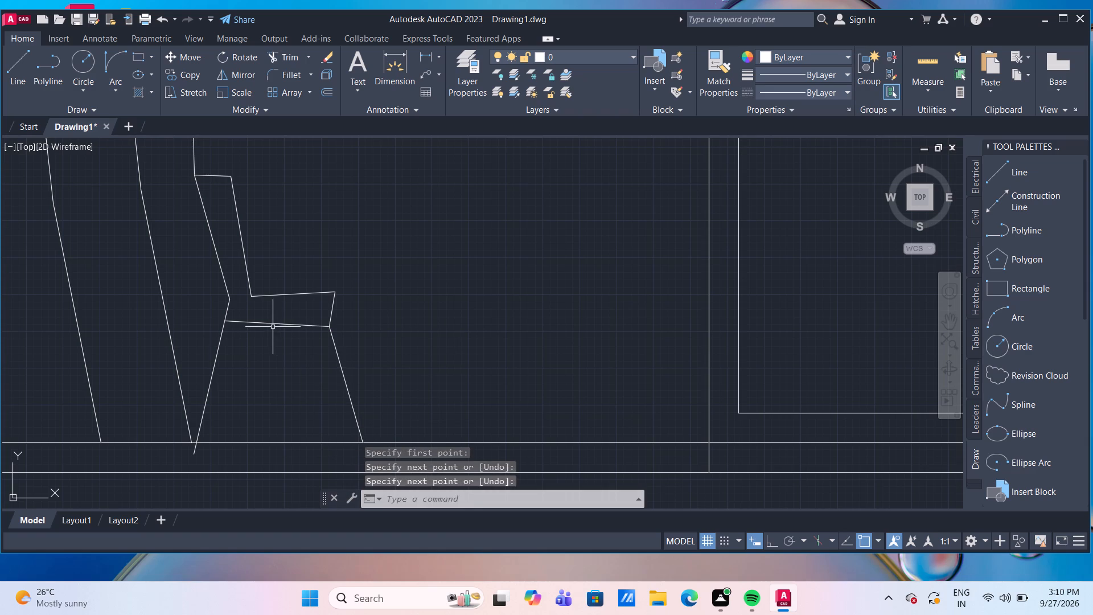
Draw a parallelogram top on the L-shape's short upper edge, with a 75 long slanted side and a top about 65 long.
{"action": "scroll", "coordinate": [289, 379], "scroll_direction": "down", "scroll_amount": 3}
{"action": "scroll", "coordinate": [366, 395], "scroll_direction": "down", "scroll_amount": 2}
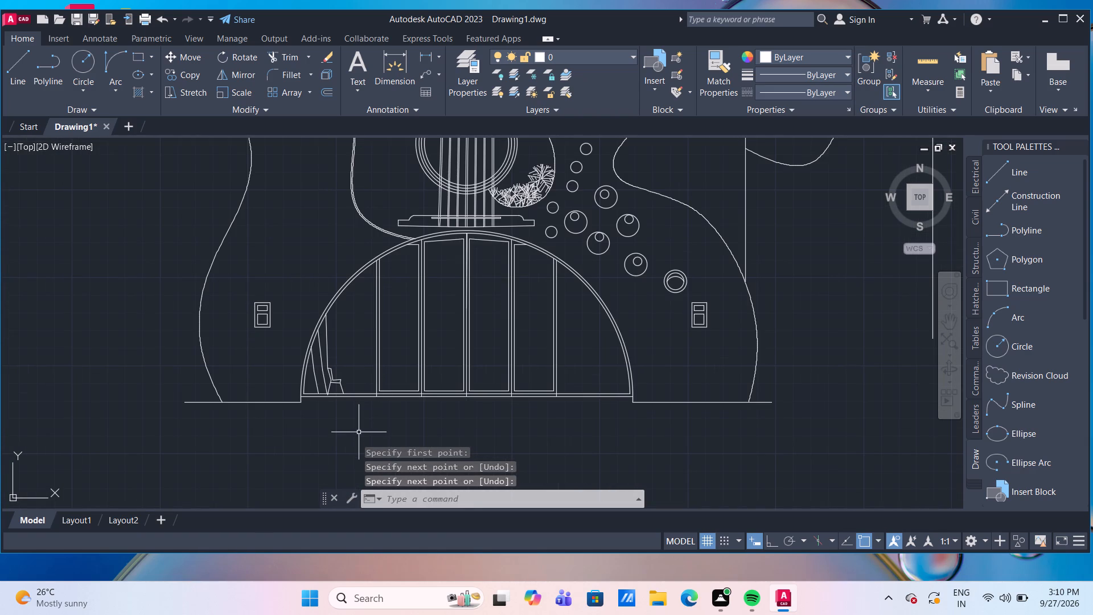
{"action": "scroll", "coordinate": [338, 387], "scroll_direction": "up", "scroll_amount": 5}
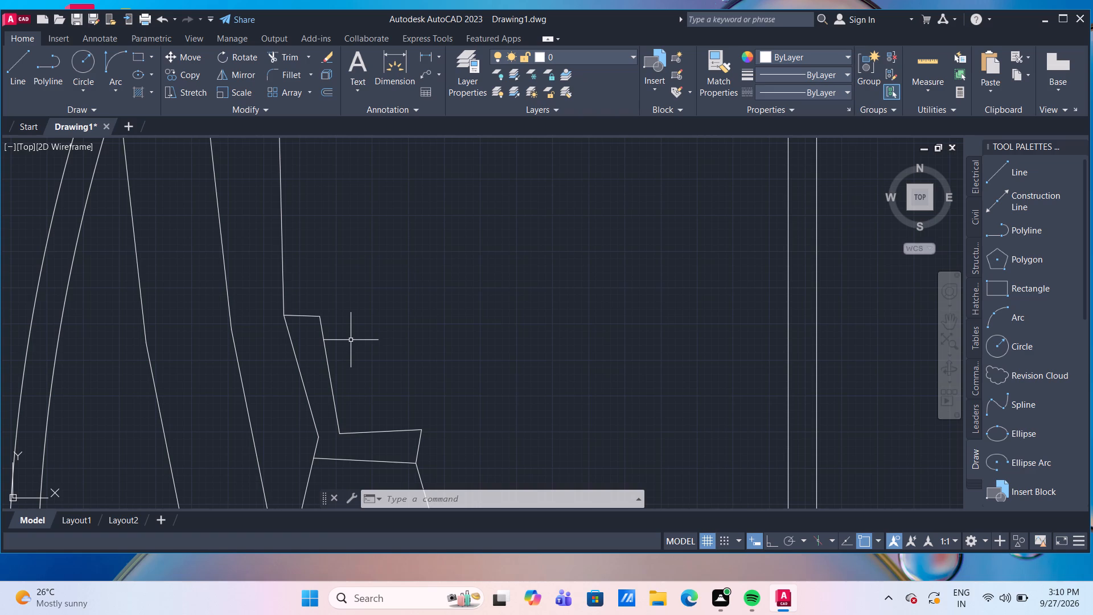
{"action": "scroll", "coordinate": [351, 340], "scroll_direction": "up", "scroll_amount": 1}
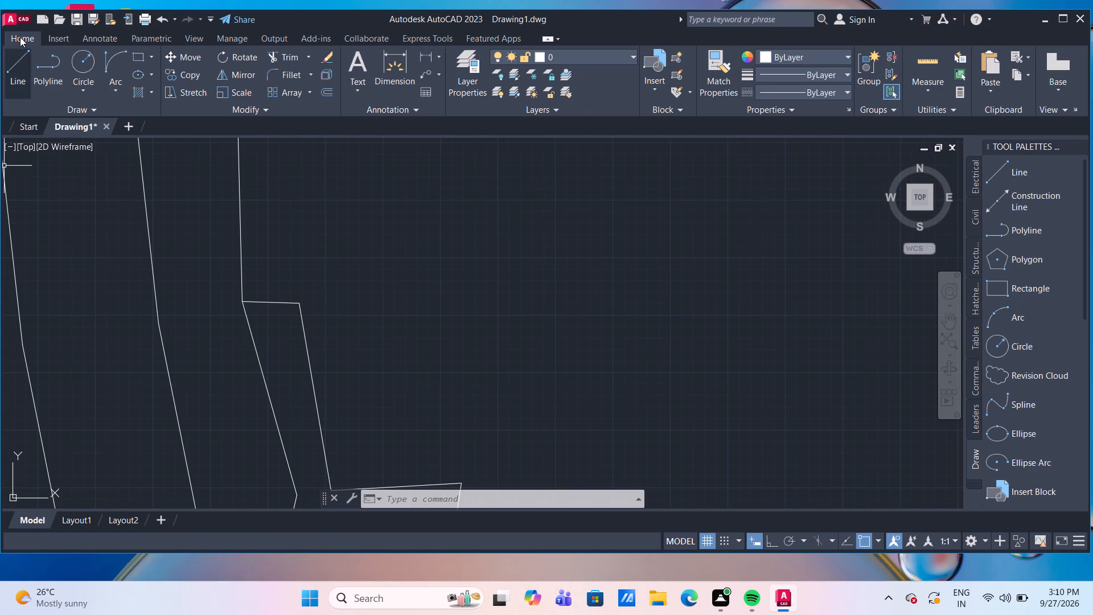
{"action": "left_click", "coordinate": [18, 59]}
{"action": "scroll", "coordinate": [215, 253], "scroll_direction": "down", "scroll_amount": 1}
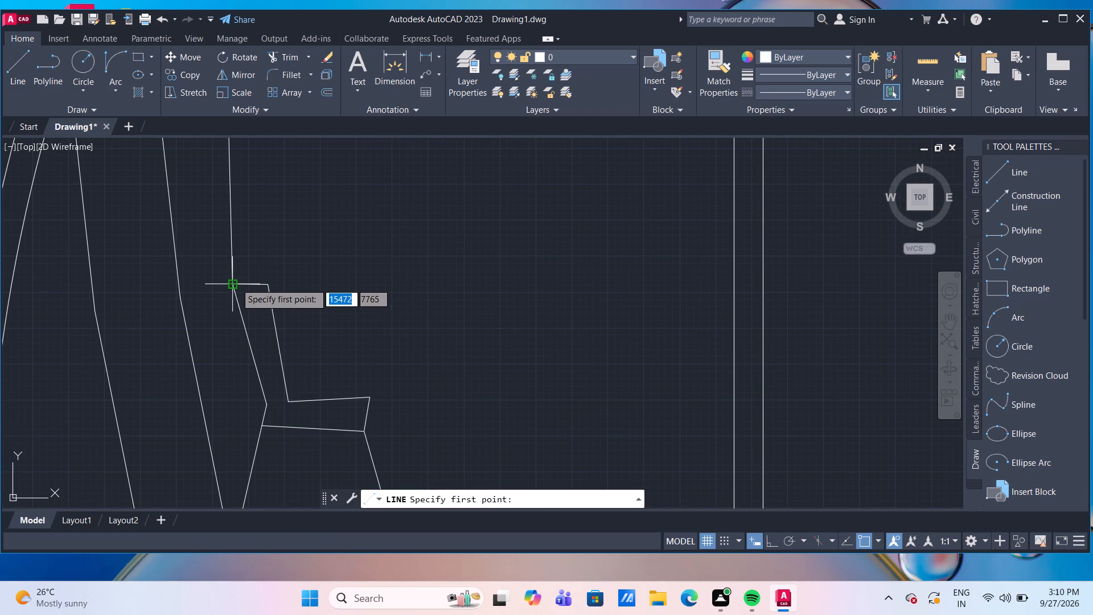
{"action": "left_click", "coordinate": [235, 282]}
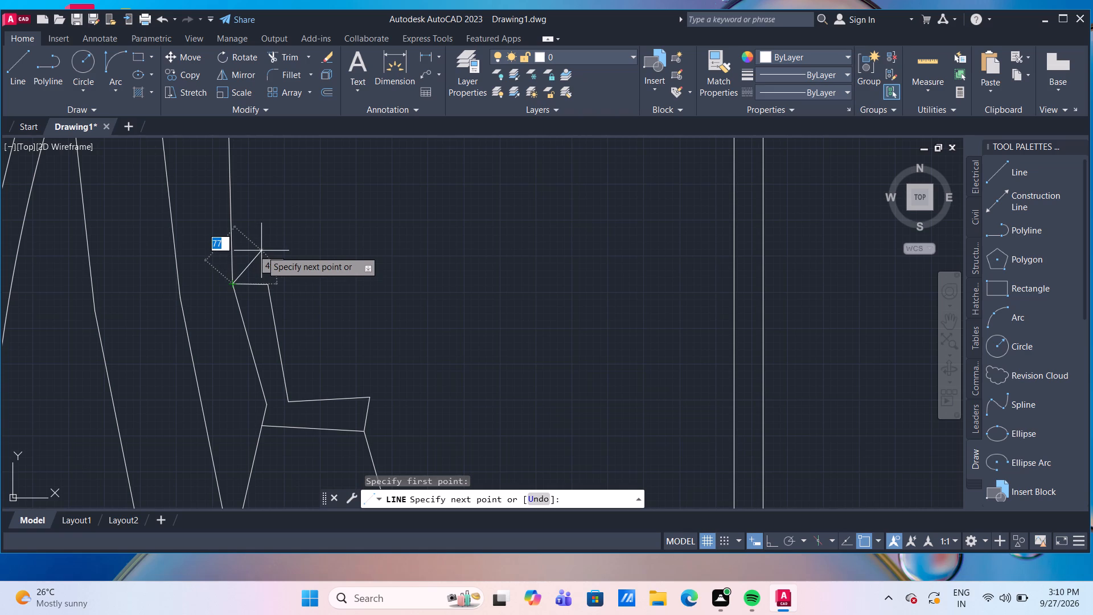
{"action": "type", "text": "75"}
{"action": "key", "text": "Return"}
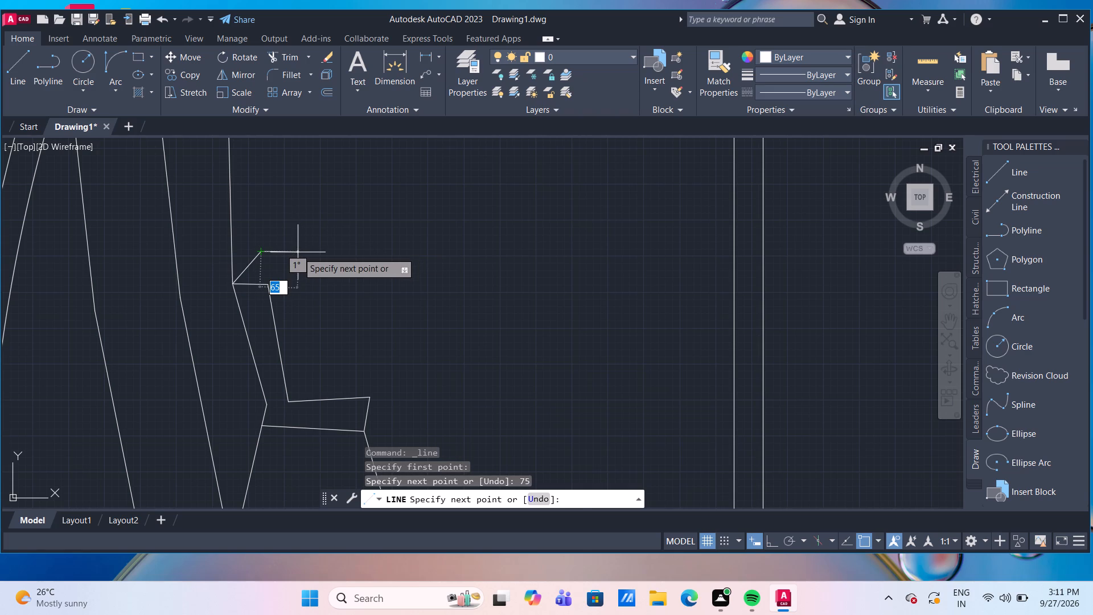
{"action": "left_click", "coordinate": [298, 252]}
{"action": "left_click", "coordinate": [270, 284]}
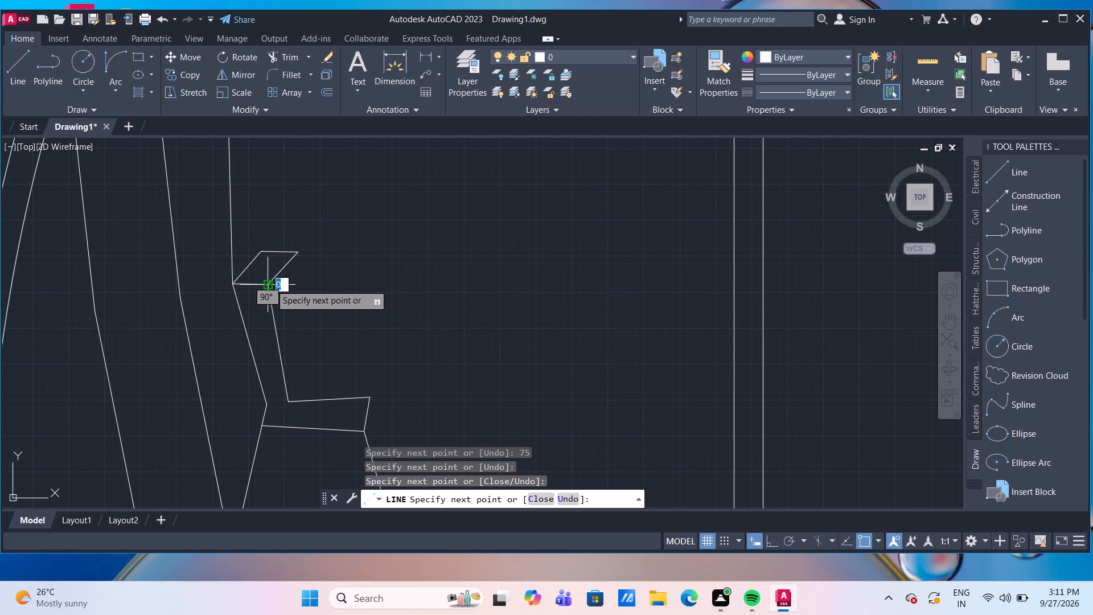
{"action": "key", "text": "Return"}
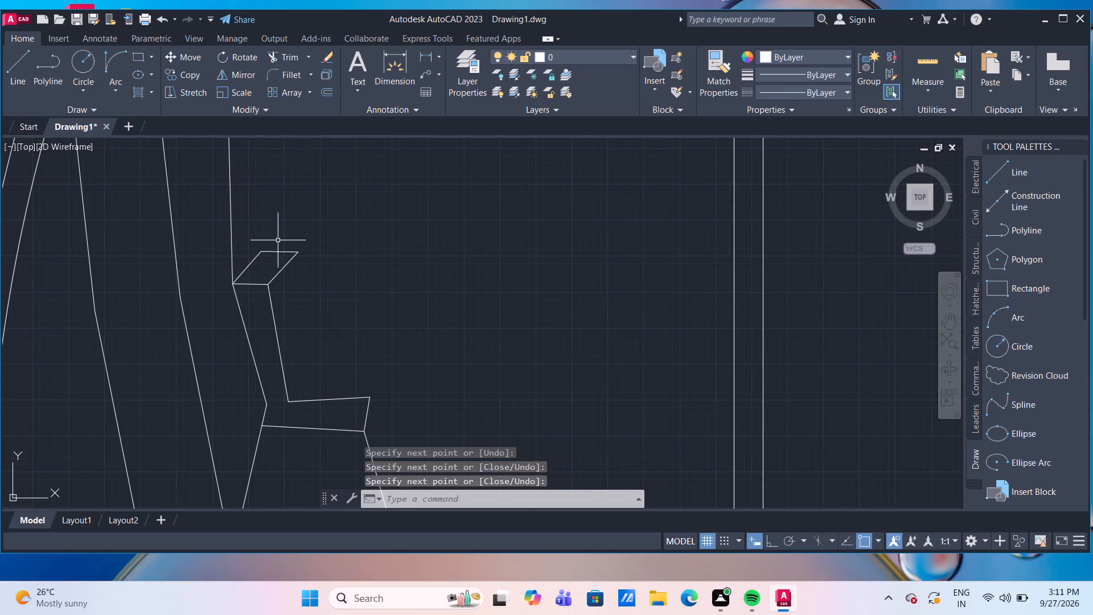
Draw a line about 240 long from the middle of the parallelogram's outer slanted side down to the L-shape's horizontal top edge.
{"action": "left_click", "coordinate": [21, 62]}
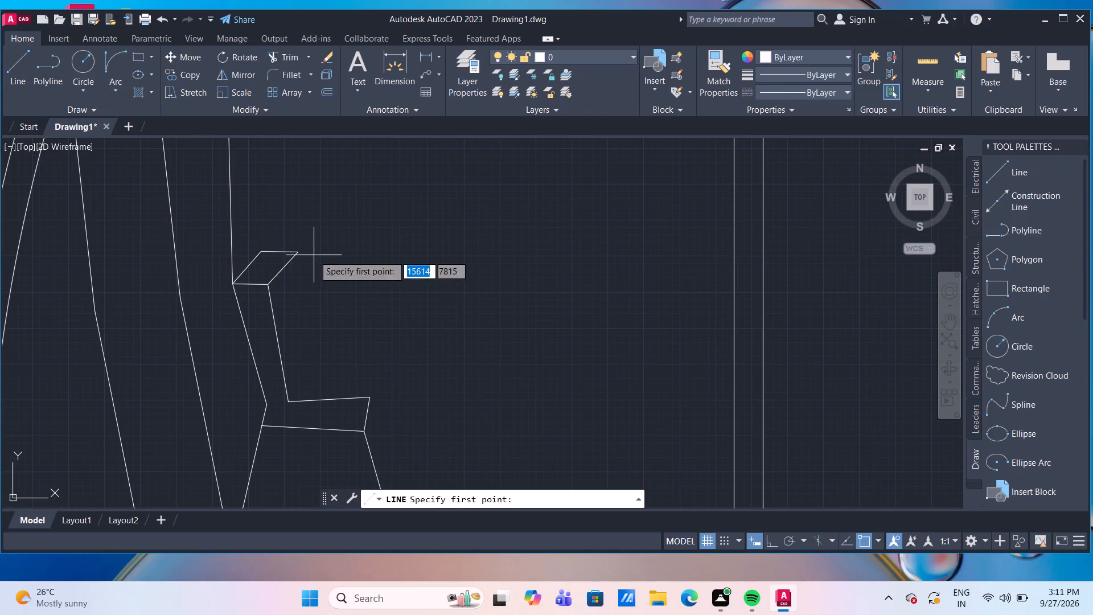
{"action": "left_click_drag", "start_coordinate": [285, 269], "coordinate": [287, 278]}
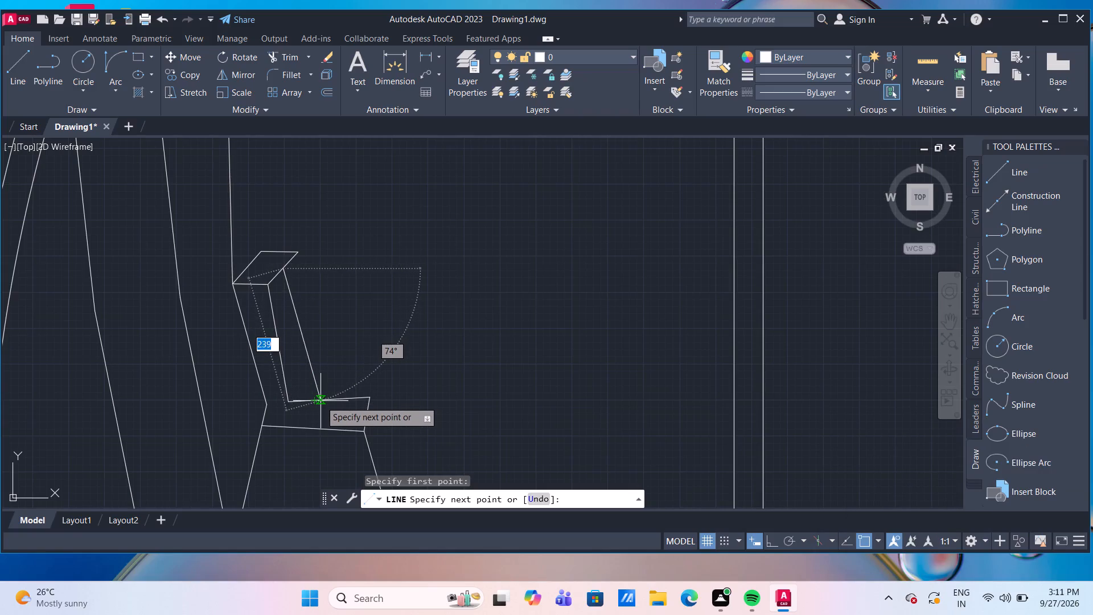
{"action": "scroll", "coordinate": [323, 403], "scroll_direction": "up", "scroll_amount": 2}
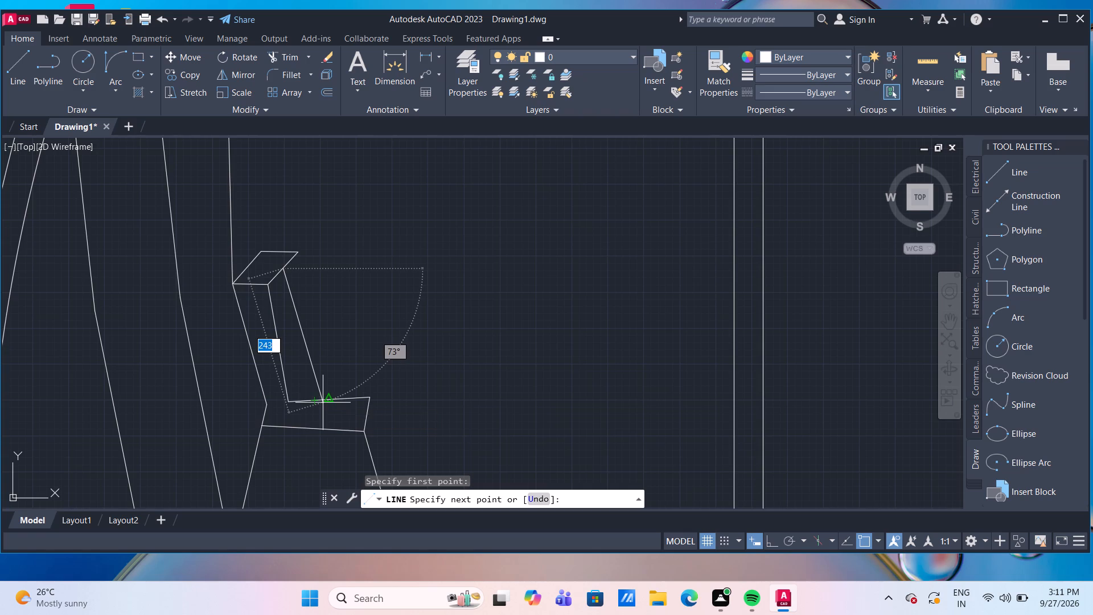
{"action": "scroll", "coordinate": [323, 403], "scroll_direction": "up", "scroll_amount": 1}
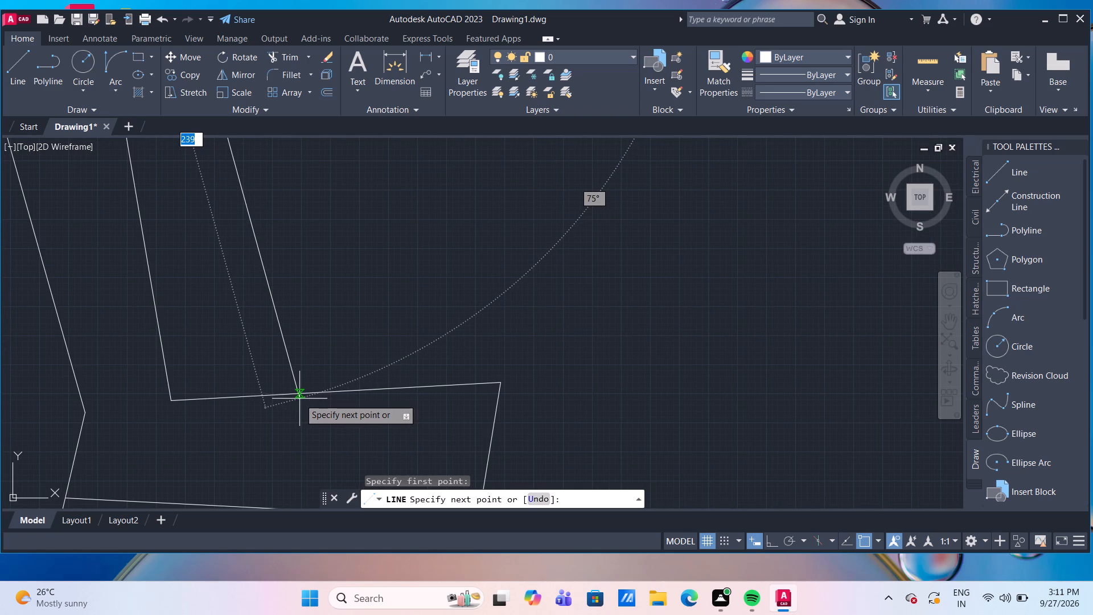
{"action": "left_click", "coordinate": [305, 399]}
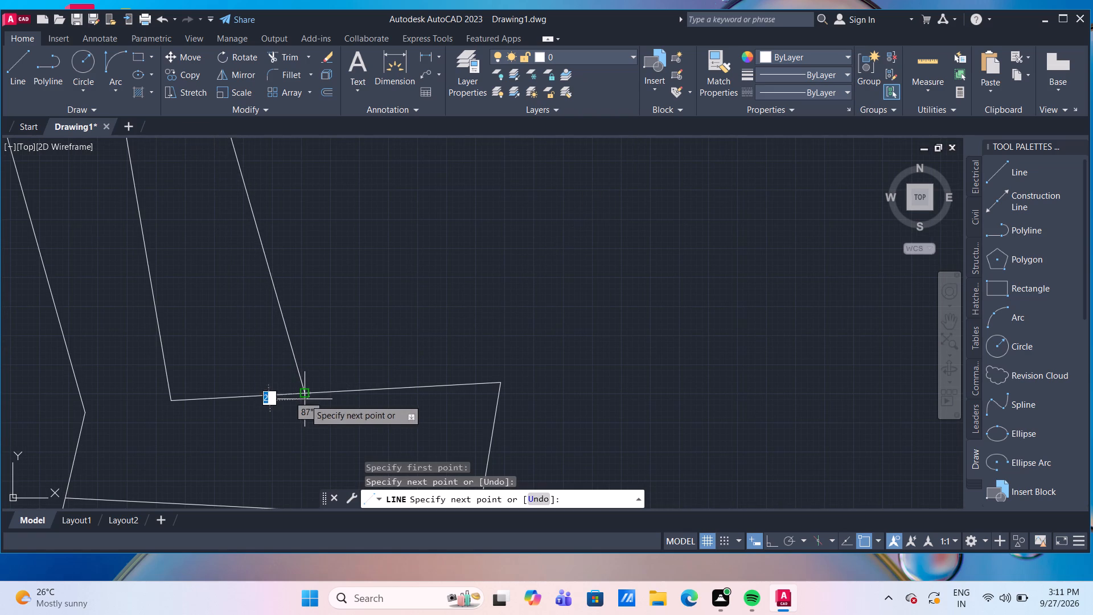
{"action": "scroll", "coordinate": [305, 399], "scroll_direction": "down", "scroll_amount": 3}
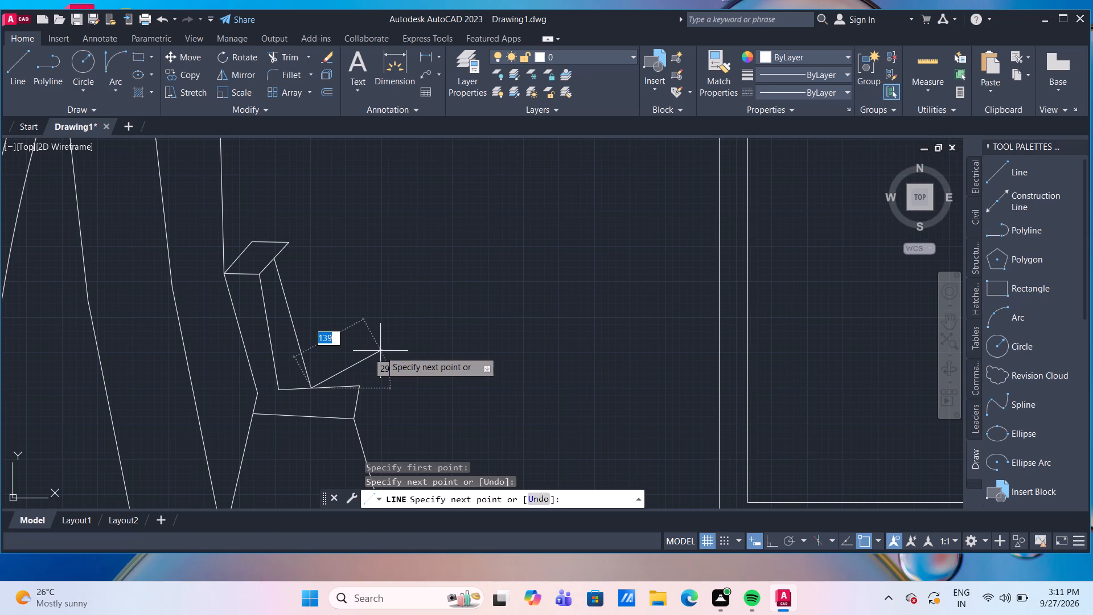
{"action": "key", "text": "Escape"}
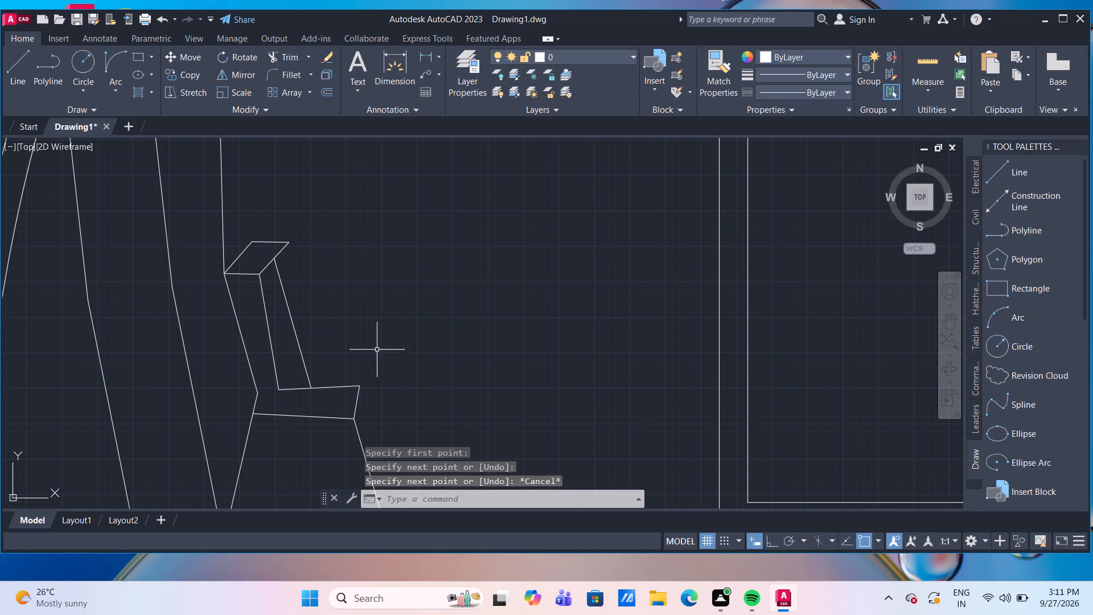
Stretch the new slanted line's lower end along the L-shape's top edge toward the inner corner, making it about 235 long.
{"action": "left_click", "coordinate": [303, 364]}
{"action": "left_click", "coordinate": [312, 390]}
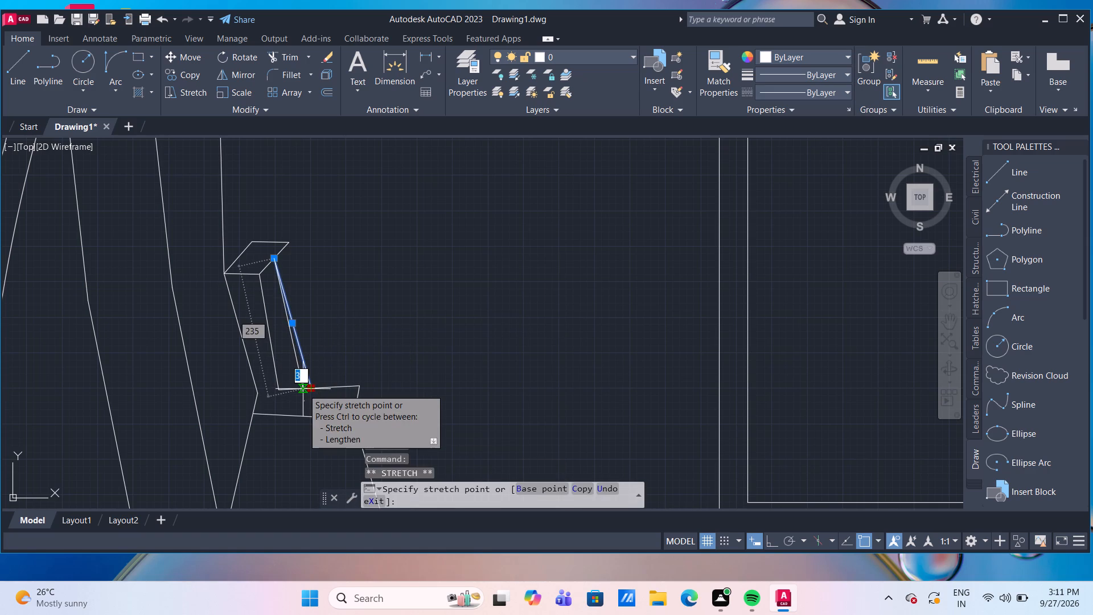
{"action": "left_click", "coordinate": [302, 389]}
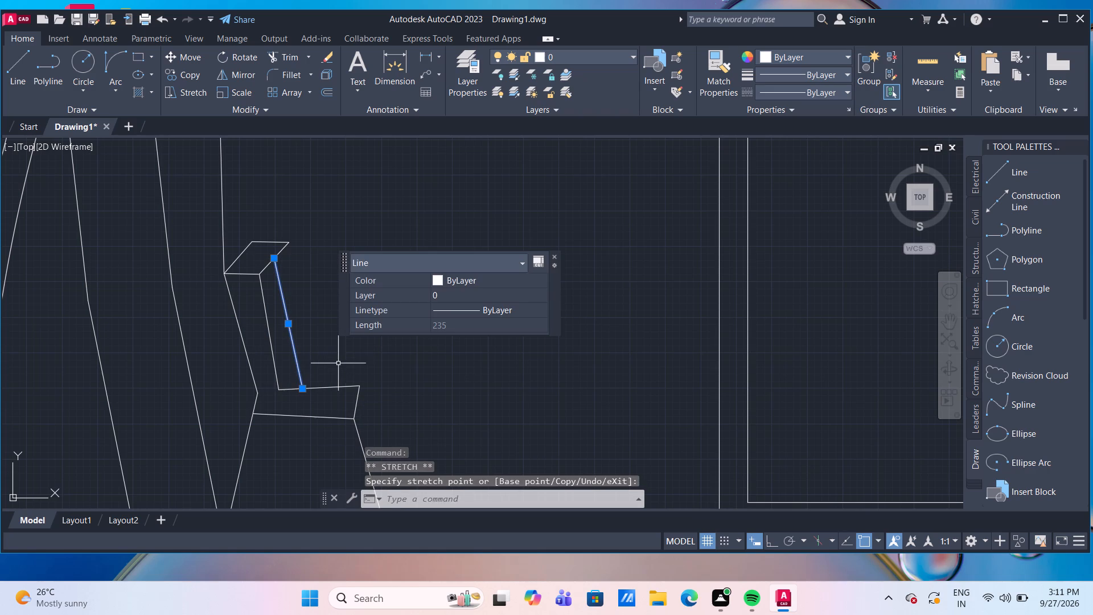
Draw a line about 262 long from the parallelogram's outer upper corner down to the L-shape's horizontal top edge.
{"action": "key", "text": "Escape"}
{"action": "left_click", "coordinate": [19, 60]}
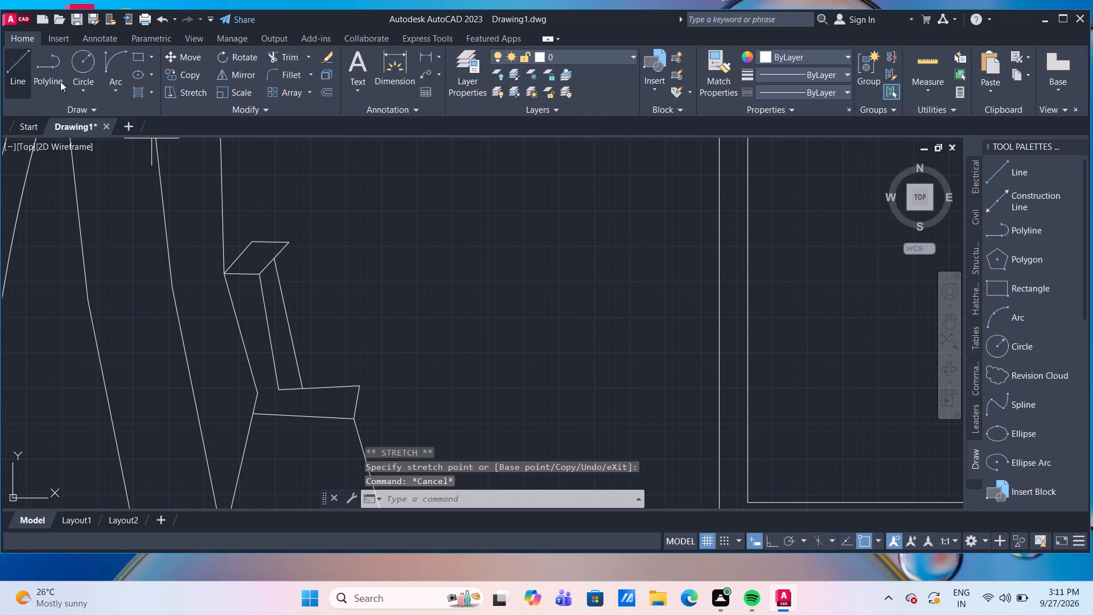
{"action": "left_click_drag", "start_coordinate": [290, 240], "coordinate": [291, 246]}
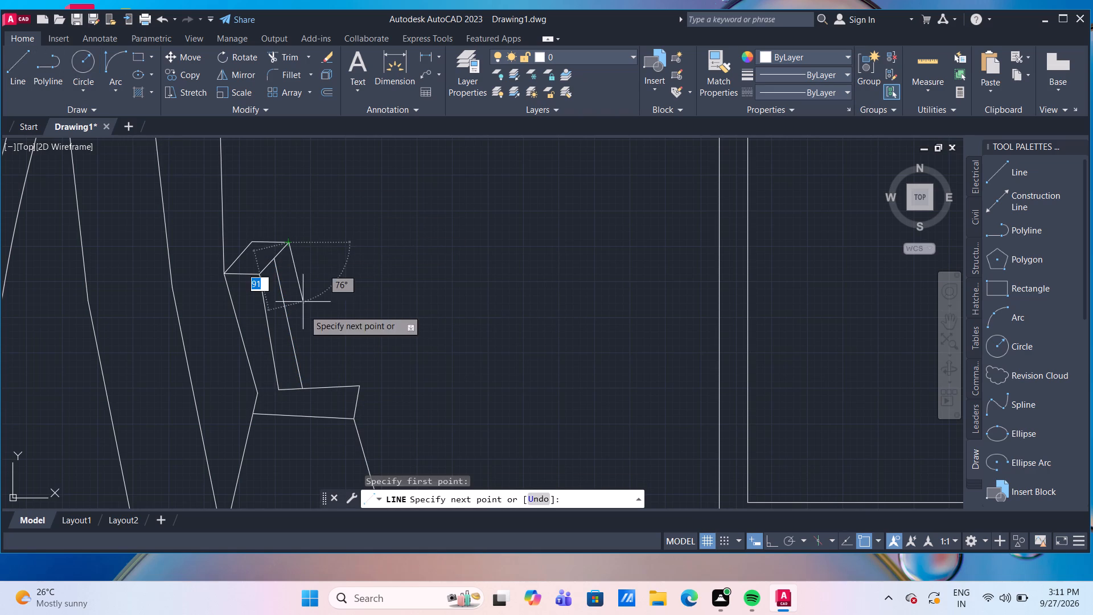
{"action": "left_click", "coordinate": [320, 389]}
{"action": "key", "text": "Return"}
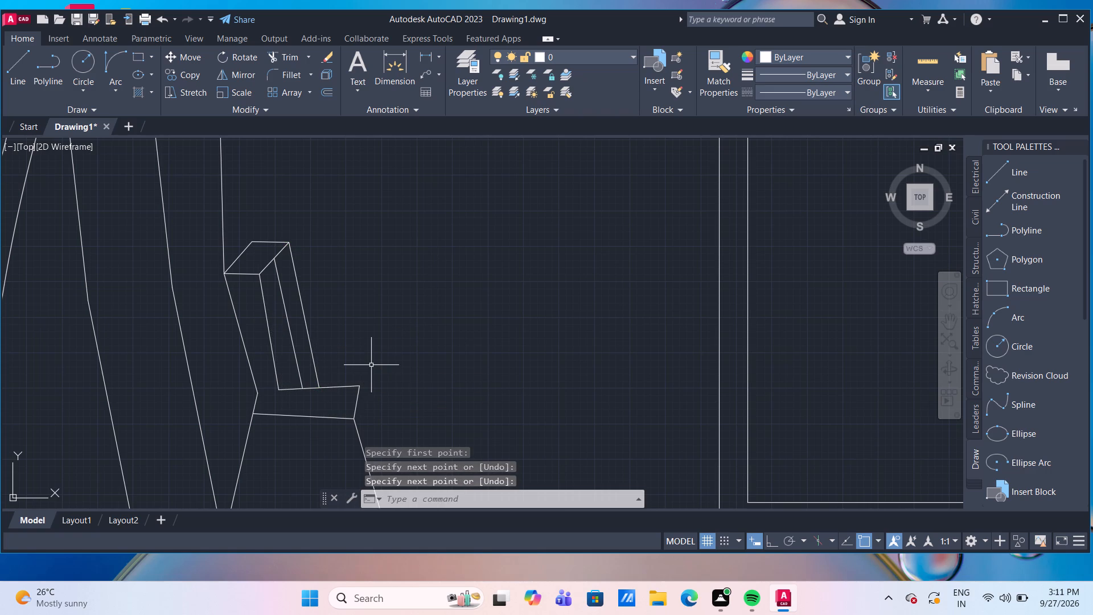
Draw a line across the parallelogram joining the midpoints of its two slanted sides.
{"action": "middle_click_drag", "start_coordinate": [383, 395], "coordinate": [383, 398]}
{"action": "middle_click_drag", "start_coordinate": [383, 398], "coordinate": [385, 345]}
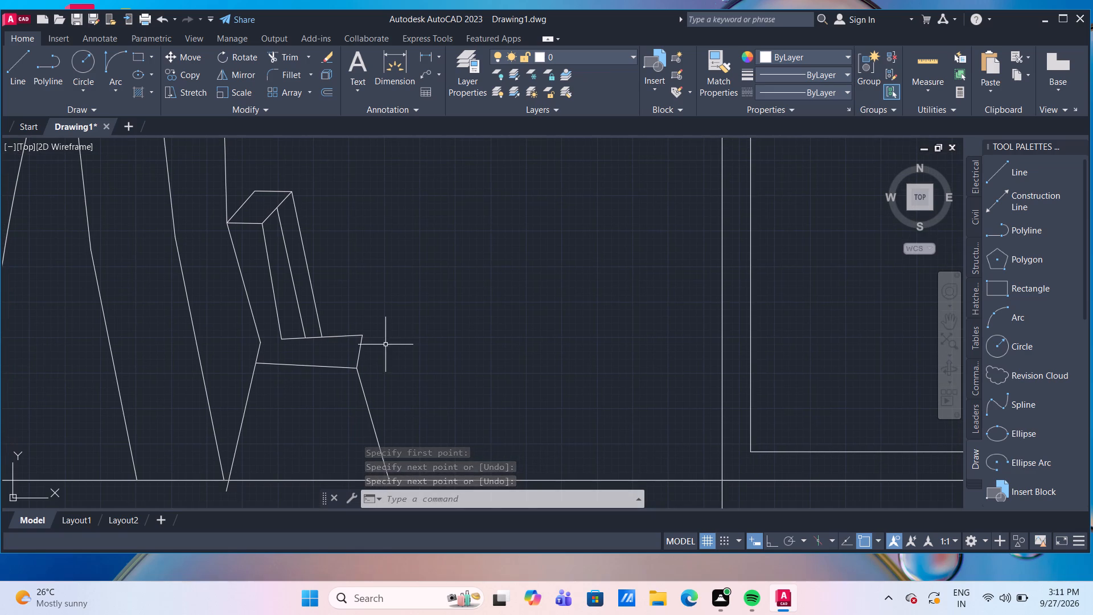
{"action": "left_click", "coordinate": [22, 63]}
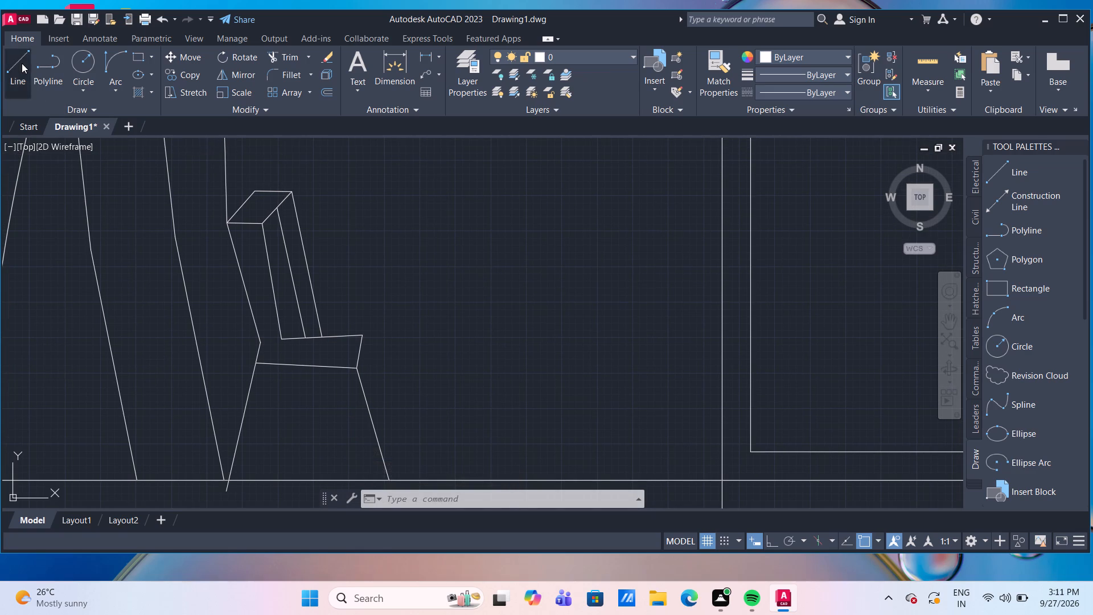
{"action": "left_click_drag", "start_coordinate": [274, 206], "coordinate": [265, 202]}
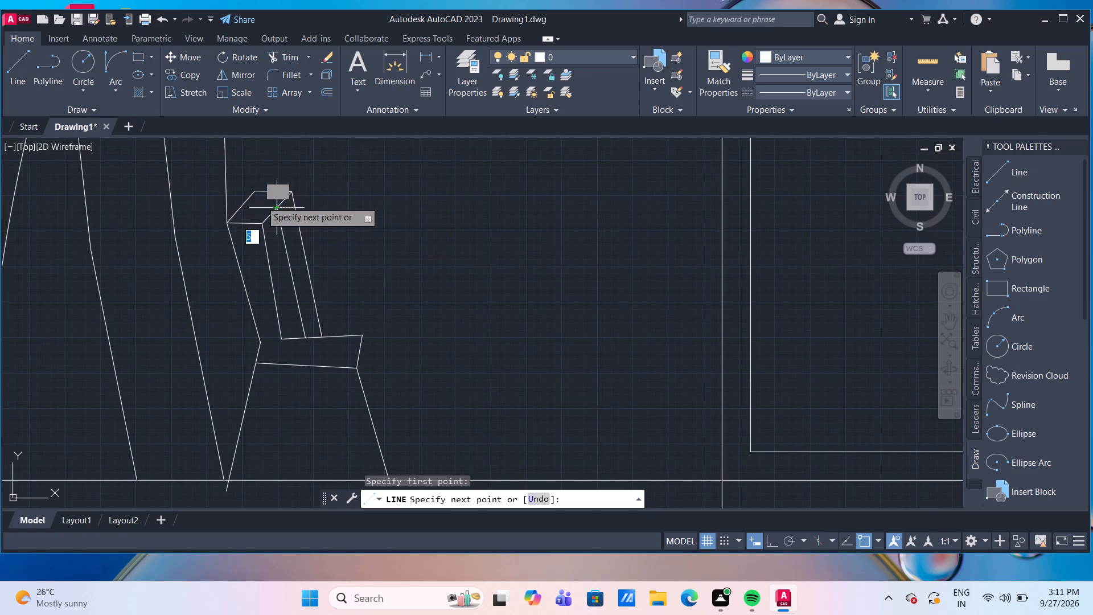
{"action": "left_click", "coordinate": [239, 209]}
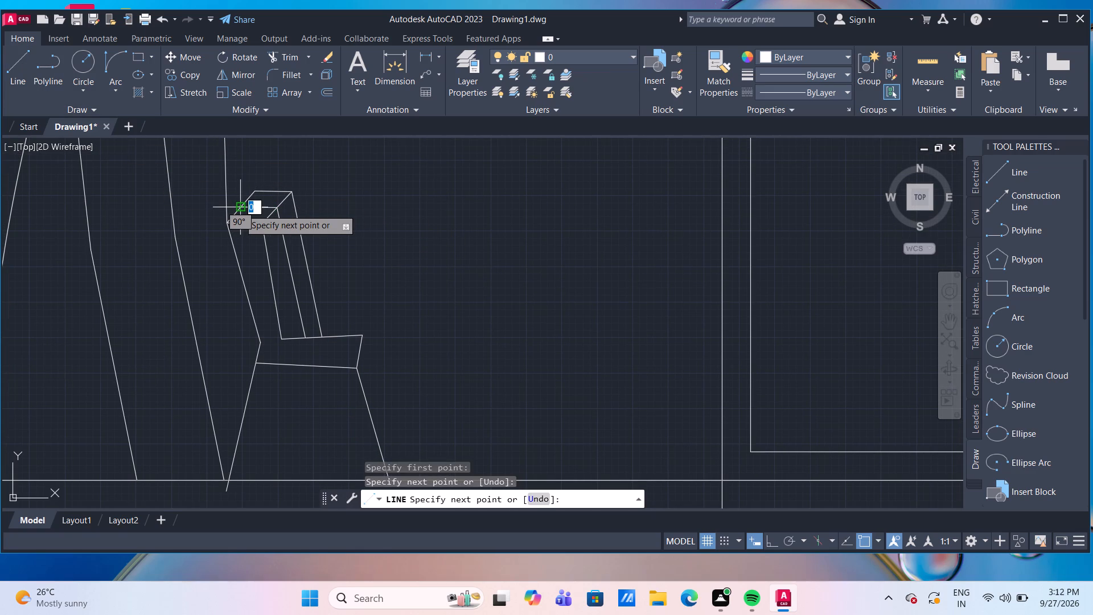
{"action": "key", "text": "Return"}
Draw a shallow arc from the outermost slanted line's foot to the end of the L-shape's horizontal top edge, with a 20° start tangent direction.
{"action": "scroll", "coordinate": [503, 166], "scroll_direction": "down", "scroll_amount": 3}
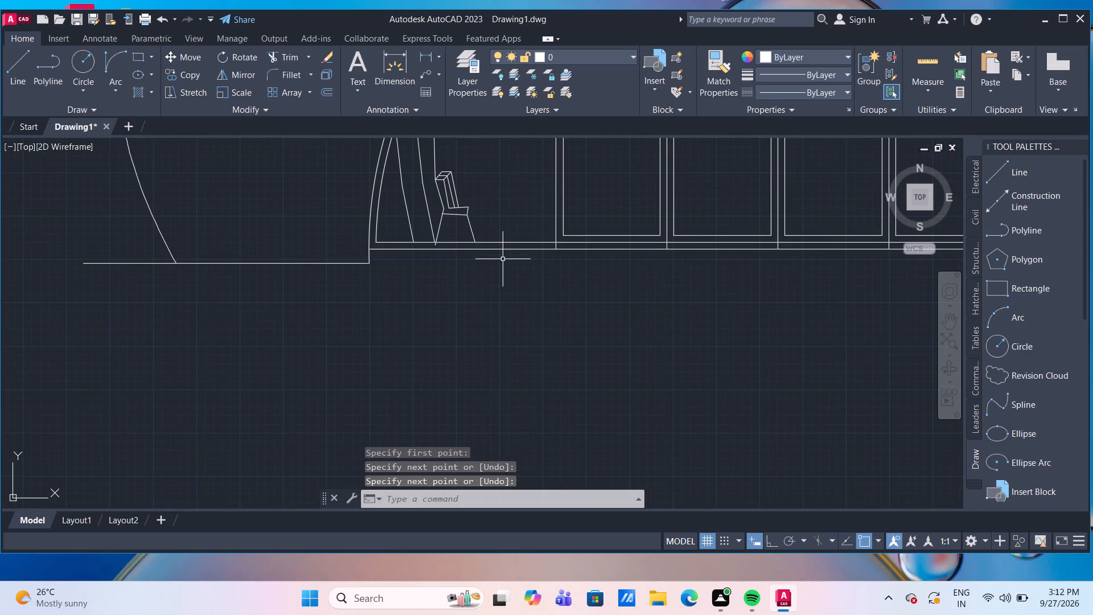
{"action": "middle_click_drag", "start_coordinate": [509, 177], "coordinate": [451, 237]}
{"action": "scroll", "coordinate": [363, 228], "scroll_direction": "up", "scroll_amount": 3}
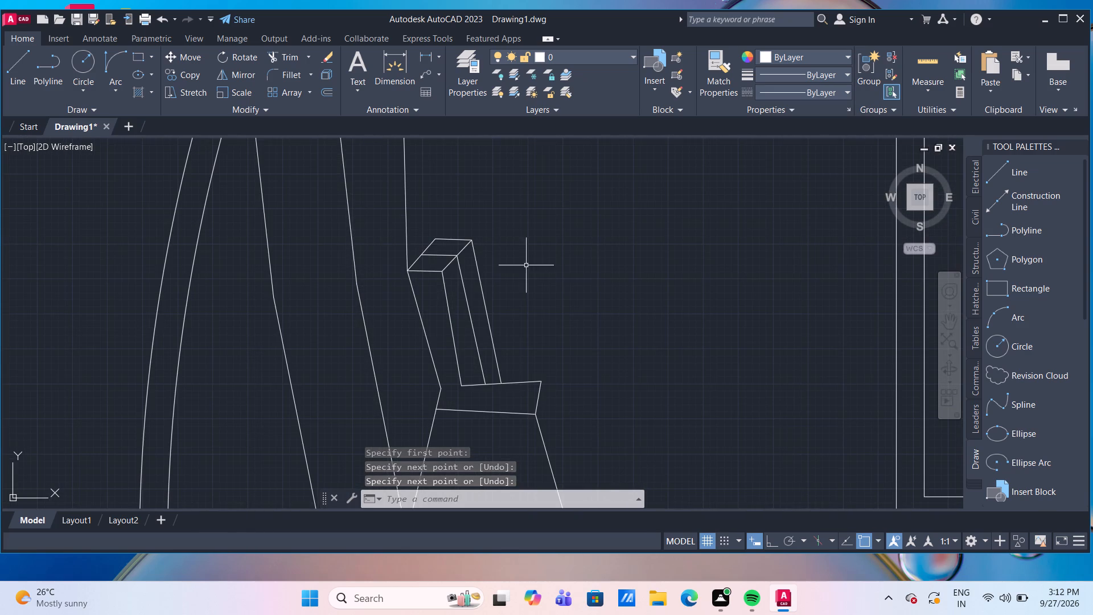
{"action": "middle_click_drag", "start_coordinate": [542, 305], "coordinate": [526, 274]}
{"action": "scroll", "coordinate": [508, 304], "scroll_direction": "up", "scroll_amount": 1}
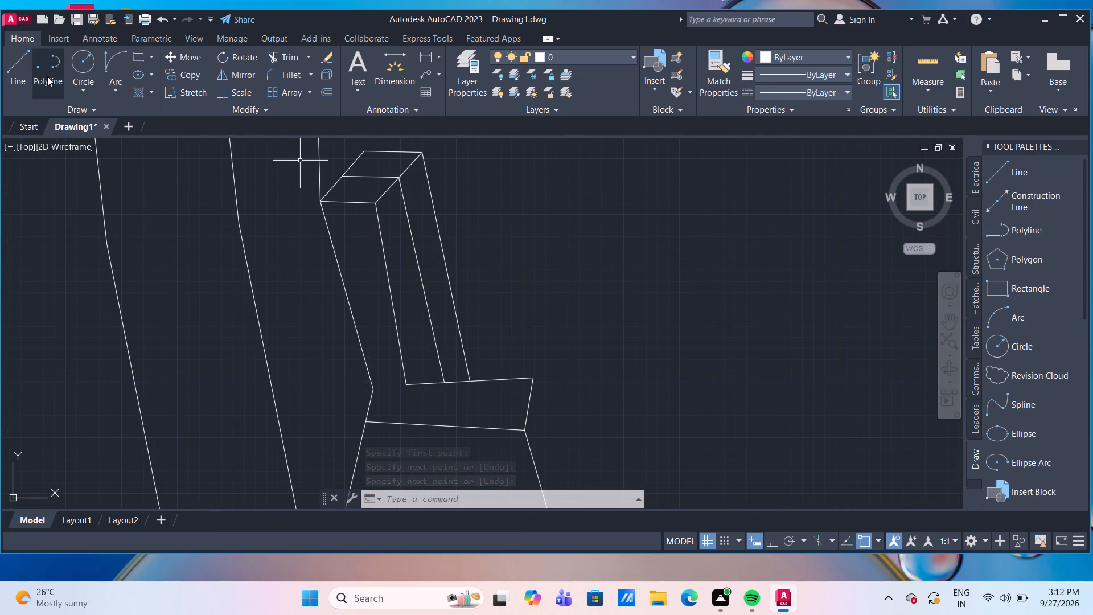
{"action": "left_click_drag", "start_coordinate": [117, 67], "coordinate": [167, 110]}
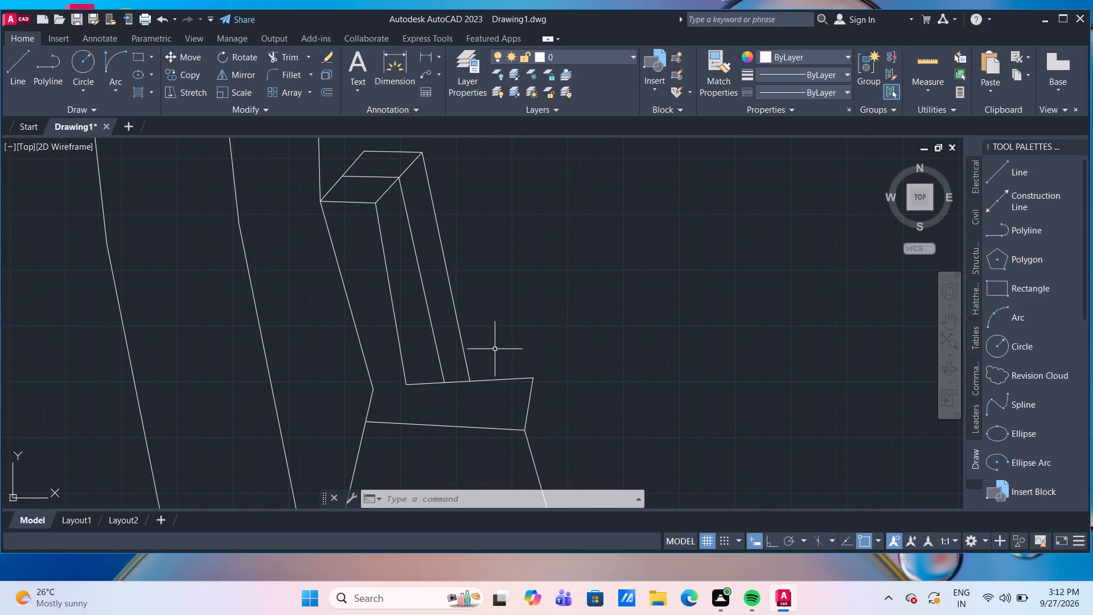
{"action": "left_click", "coordinate": [110, 53]}
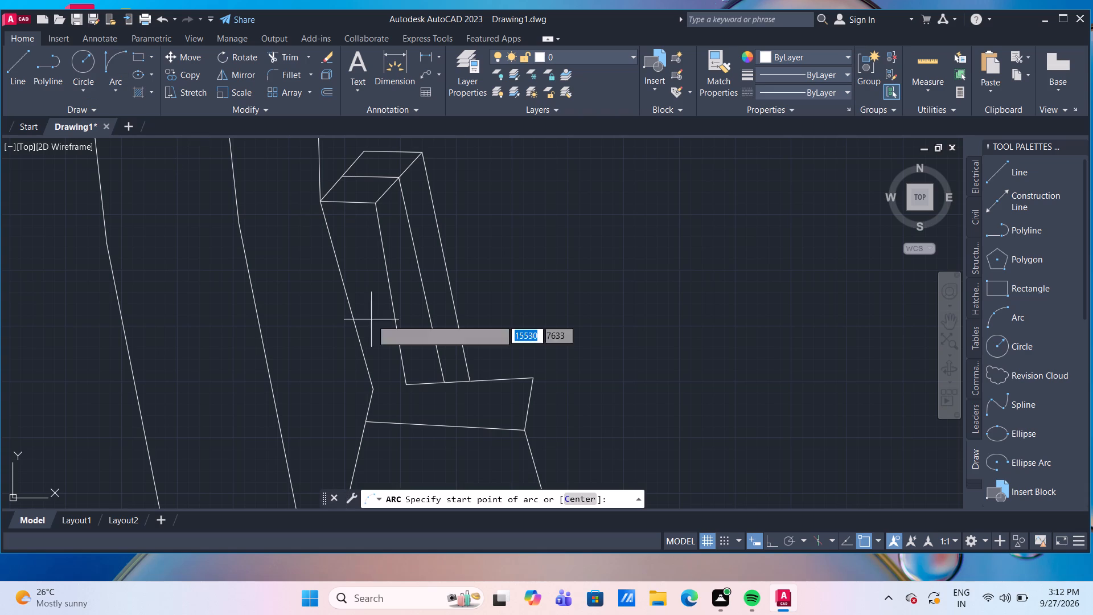
{"action": "left_click_drag", "start_coordinate": [469, 378], "coordinate": [479, 377]}
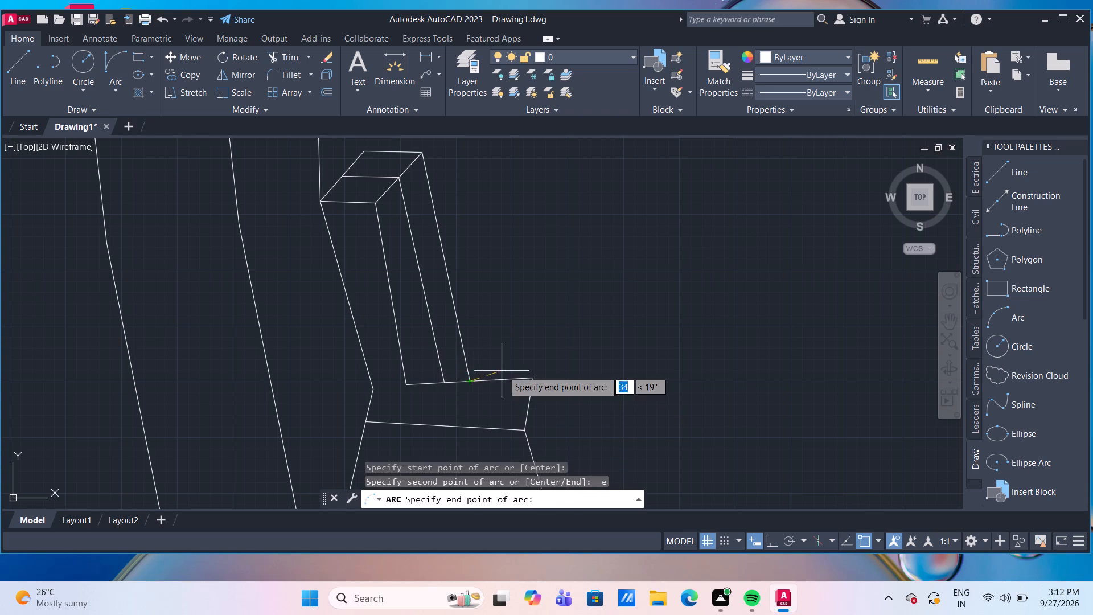
{"action": "left_click", "coordinate": [531, 376]}
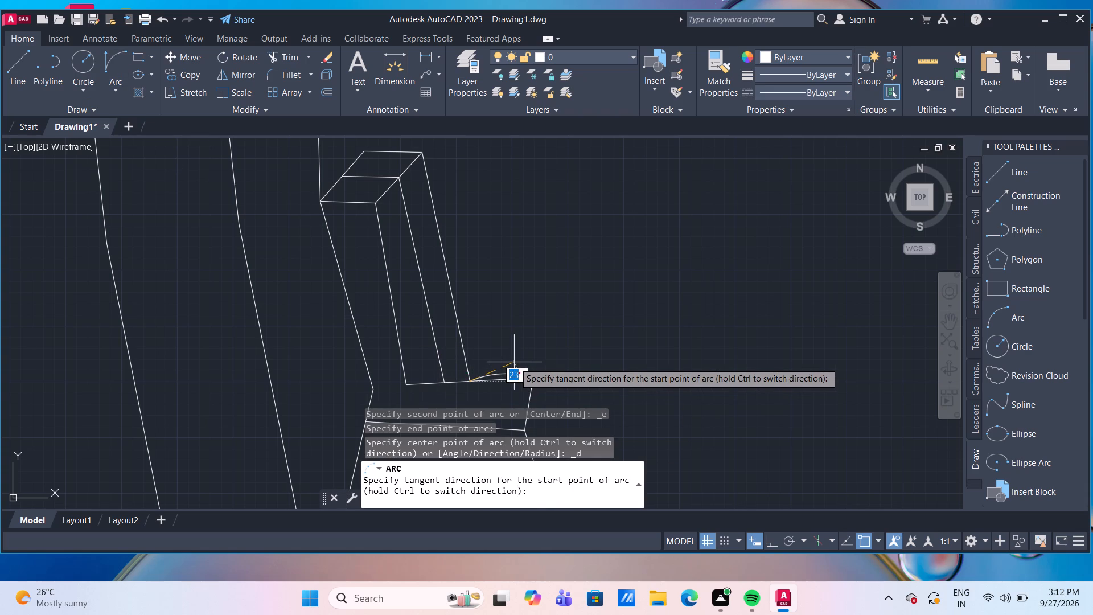
{"action": "type", "text": "20"}
{"action": "key", "text": "Return"}
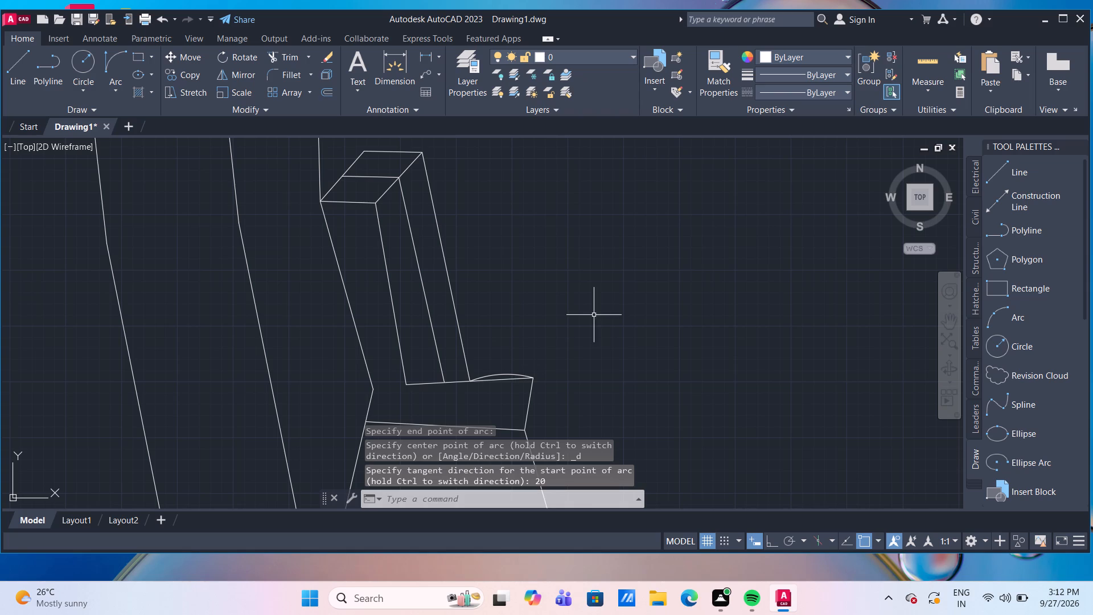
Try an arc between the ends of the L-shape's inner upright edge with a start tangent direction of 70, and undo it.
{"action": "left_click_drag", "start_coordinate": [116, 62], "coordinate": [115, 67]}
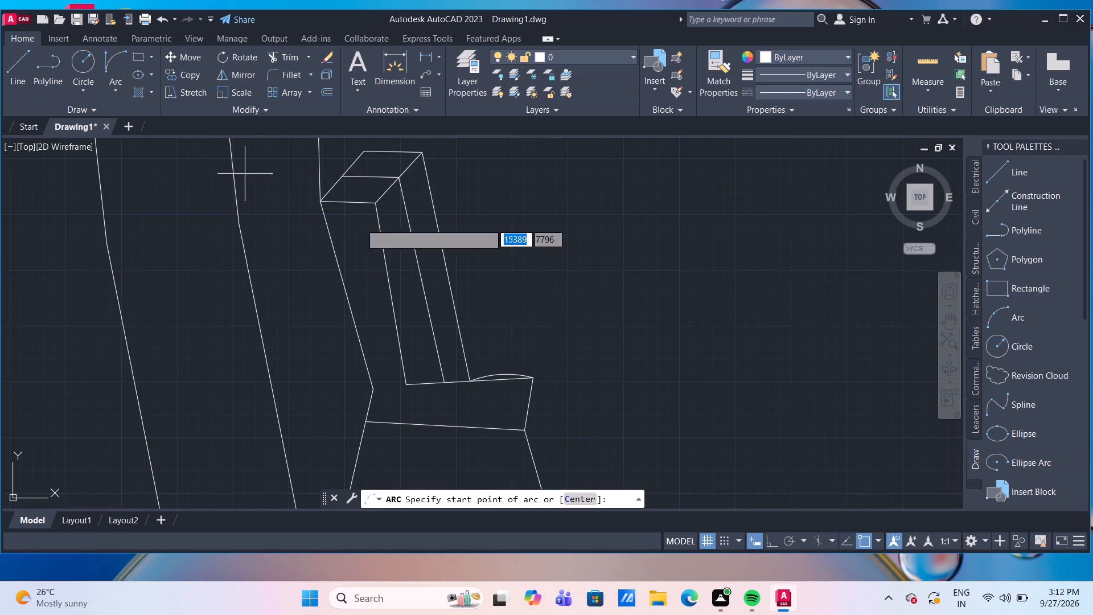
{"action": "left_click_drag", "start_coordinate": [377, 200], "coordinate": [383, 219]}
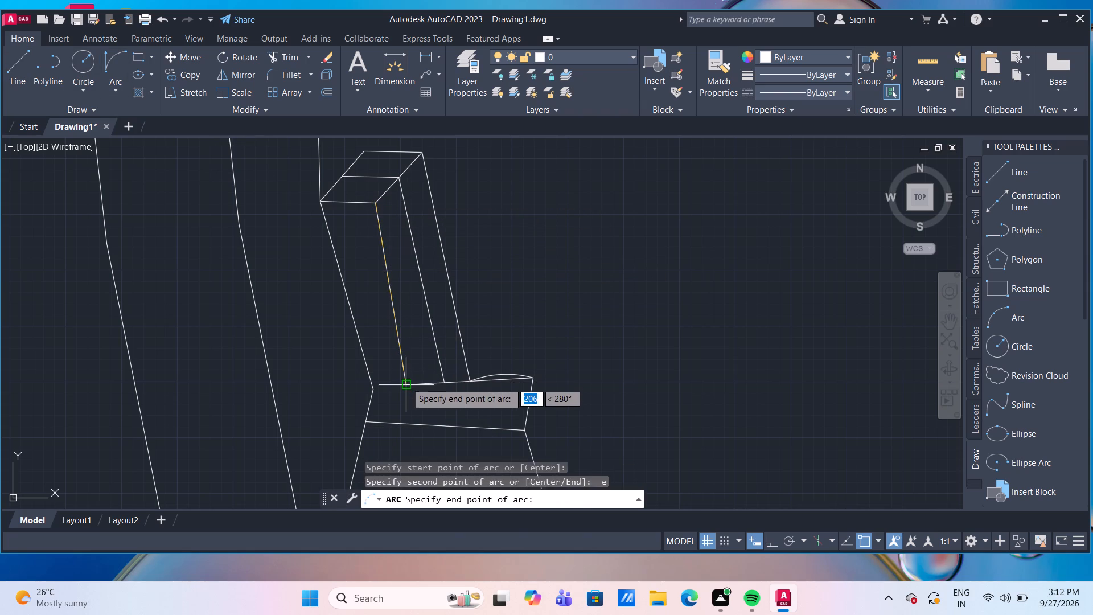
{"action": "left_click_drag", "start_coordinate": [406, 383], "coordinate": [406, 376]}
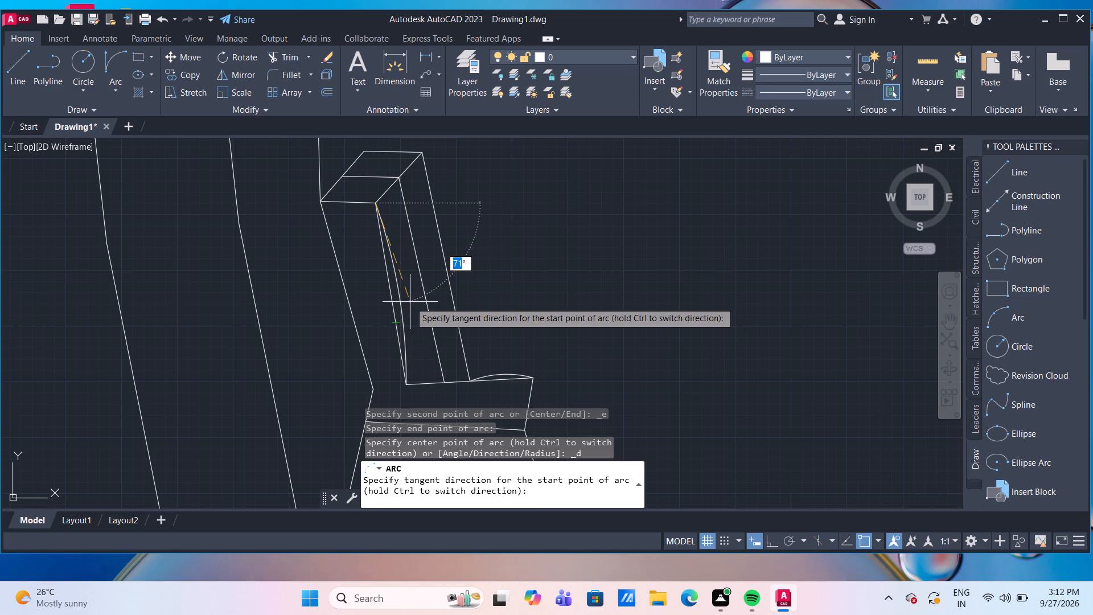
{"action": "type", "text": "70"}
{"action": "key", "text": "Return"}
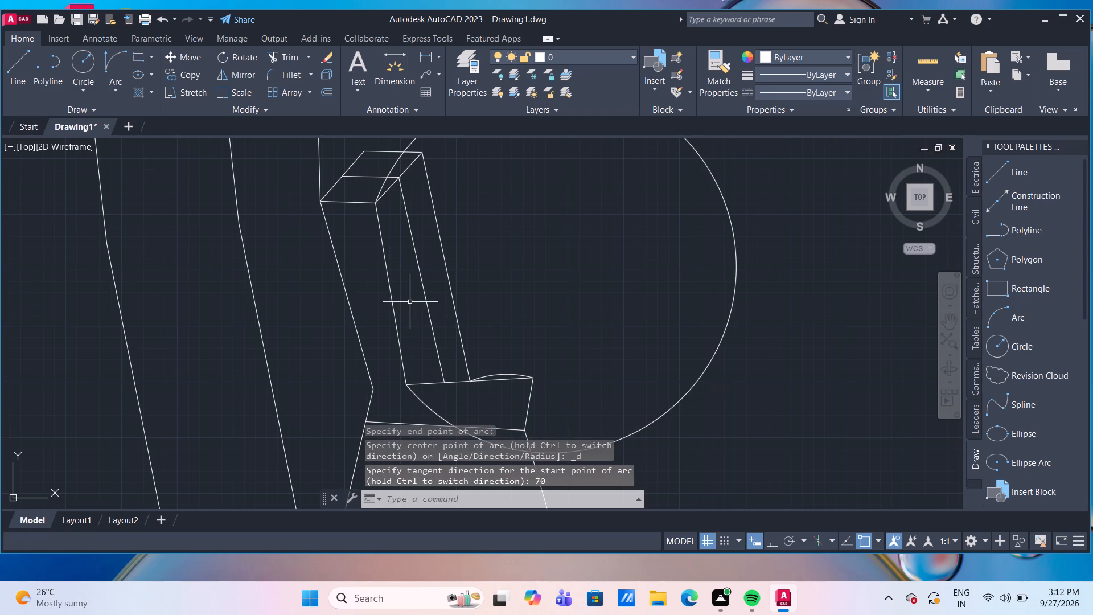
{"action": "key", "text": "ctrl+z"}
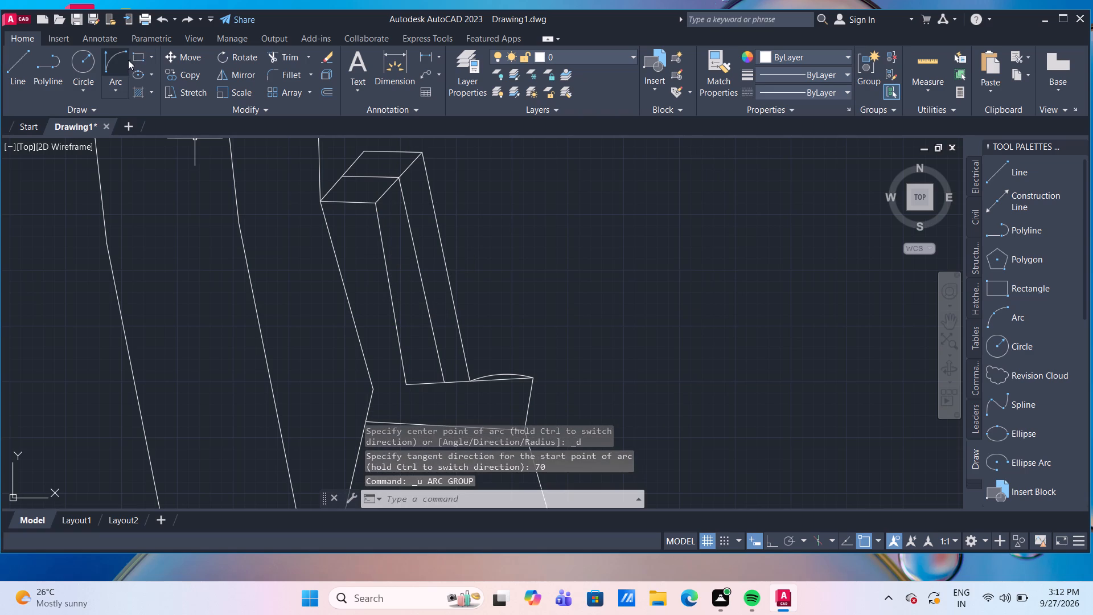
Draw an arc between the ends of the L-shape's inner upright edge, bulging outward with a start tangent about 69° below horizontal.
{"action": "left_click", "coordinate": [124, 59]}
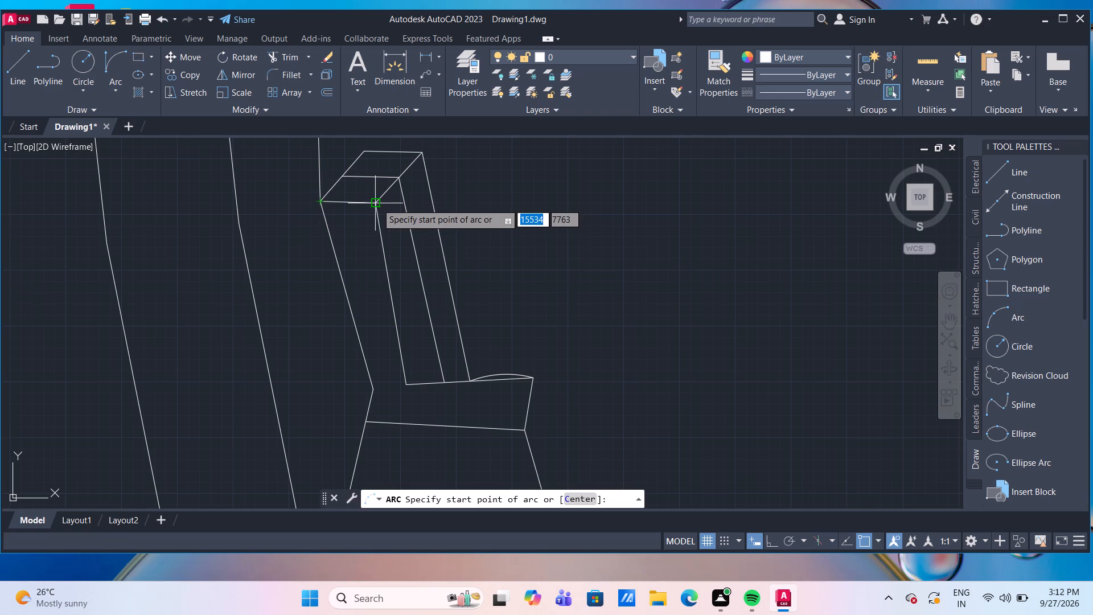
{"action": "left_click", "coordinate": [377, 203]}
{"action": "left_click", "coordinate": [407, 383]}
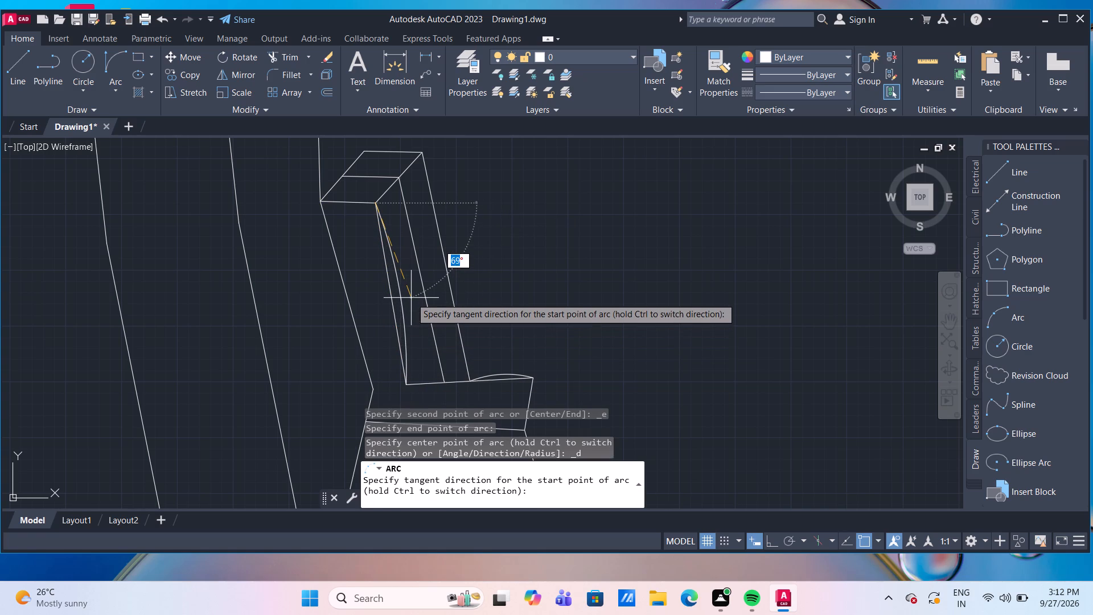
{"action": "left_click", "coordinate": [411, 298]}
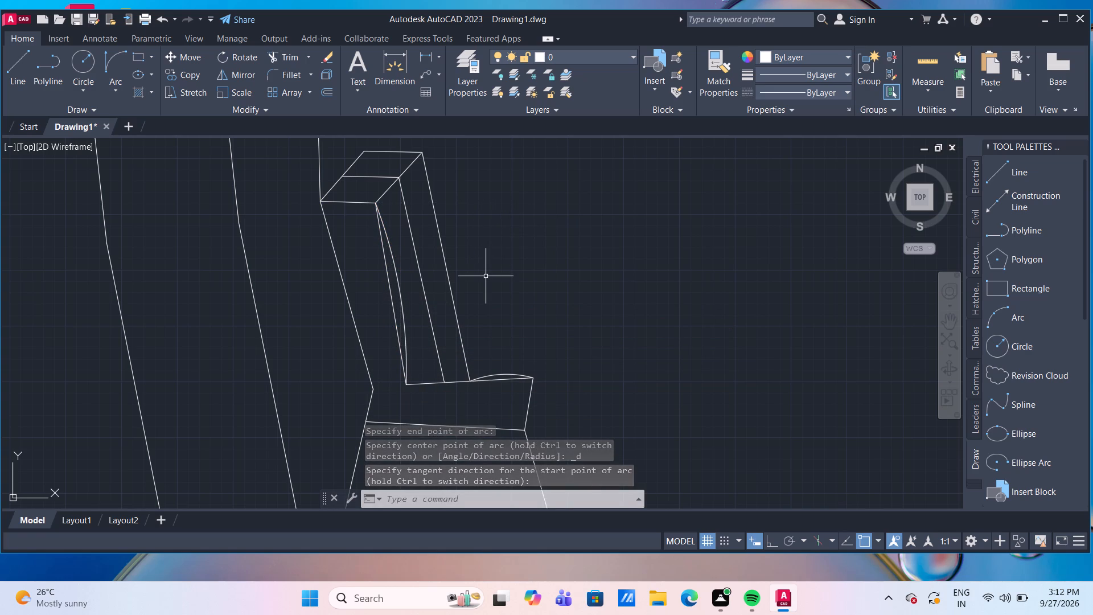
{"action": "key", "text": "Escape"}
Trim away the straight inner upright edge beside the long arc and the straight top-edge segment beneath the shallow arc.
{"action": "type", "text": "tr"}
{"action": "key", "text": "Return"}
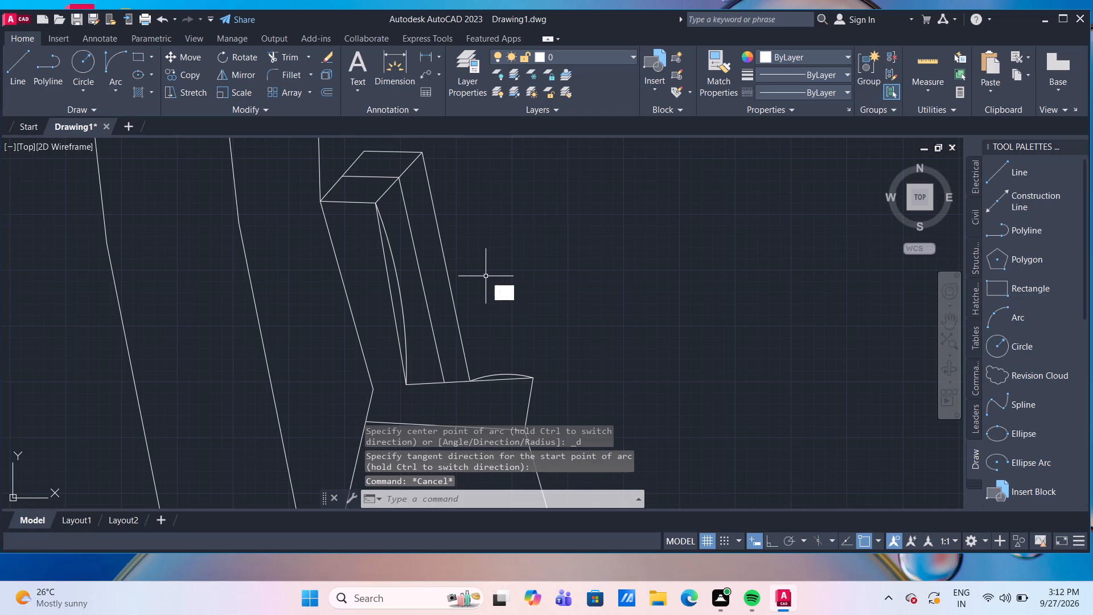
{"action": "left_click", "coordinate": [391, 294]}
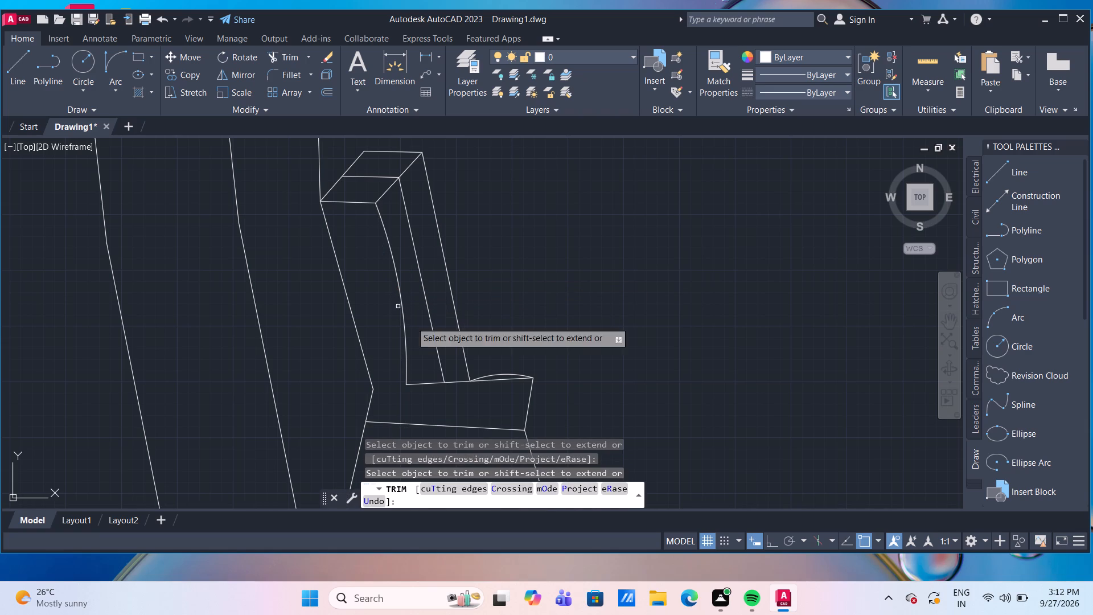
{"action": "left_click", "coordinate": [513, 379]}
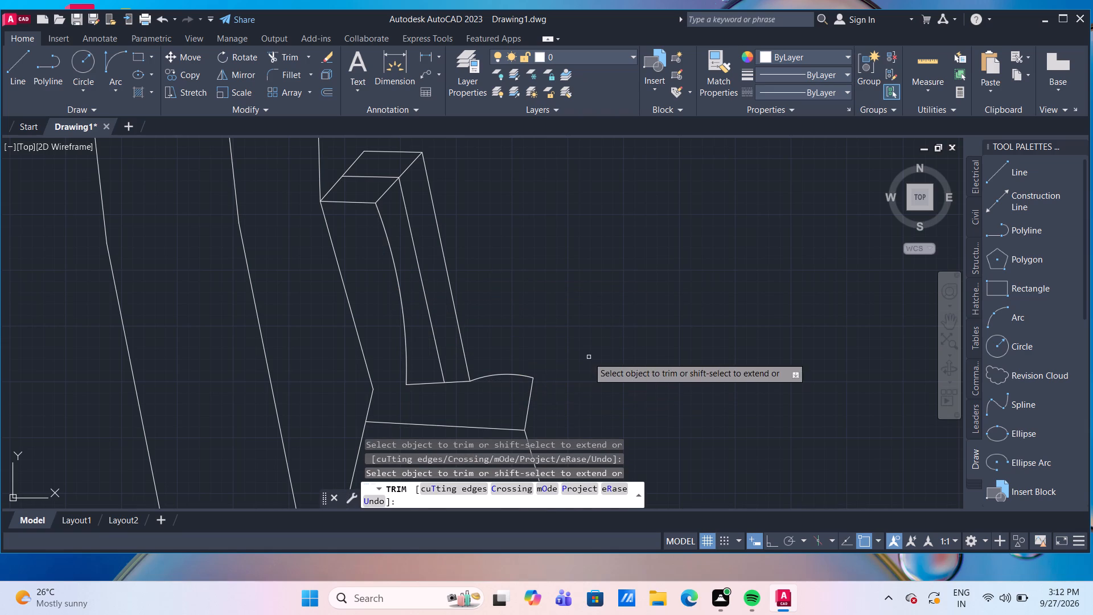
{"action": "scroll", "coordinate": [471, 393], "scroll_direction": "up", "scroll_amount": 2}
{"action": "scroll", "coordinate": [478, 377], "scroll_direction": "down", "scroll_amount": 3}
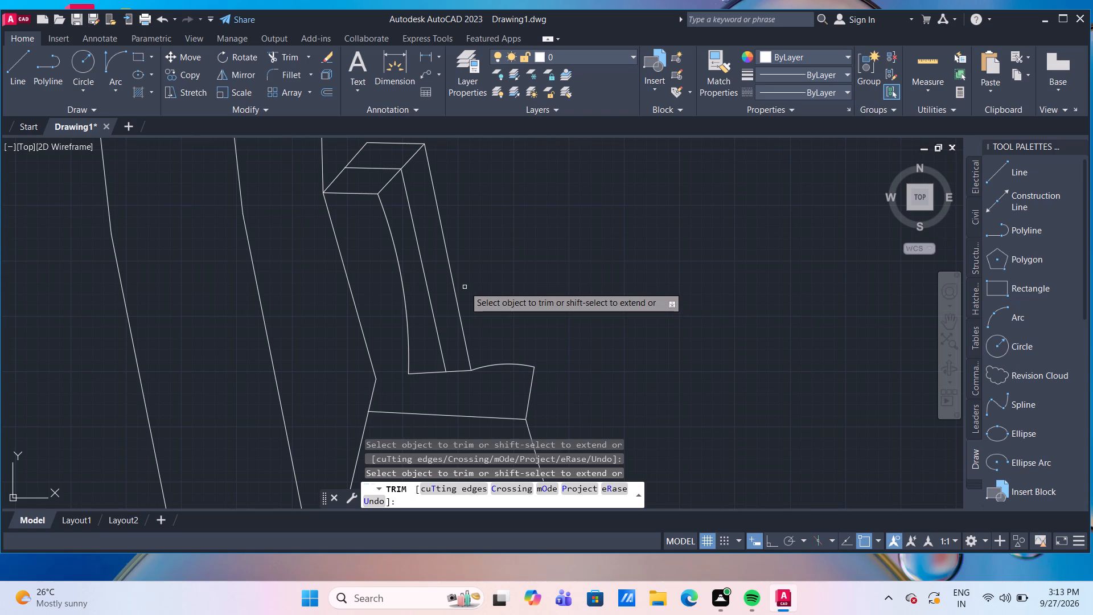
{"action": "key", "text": "Escape"}
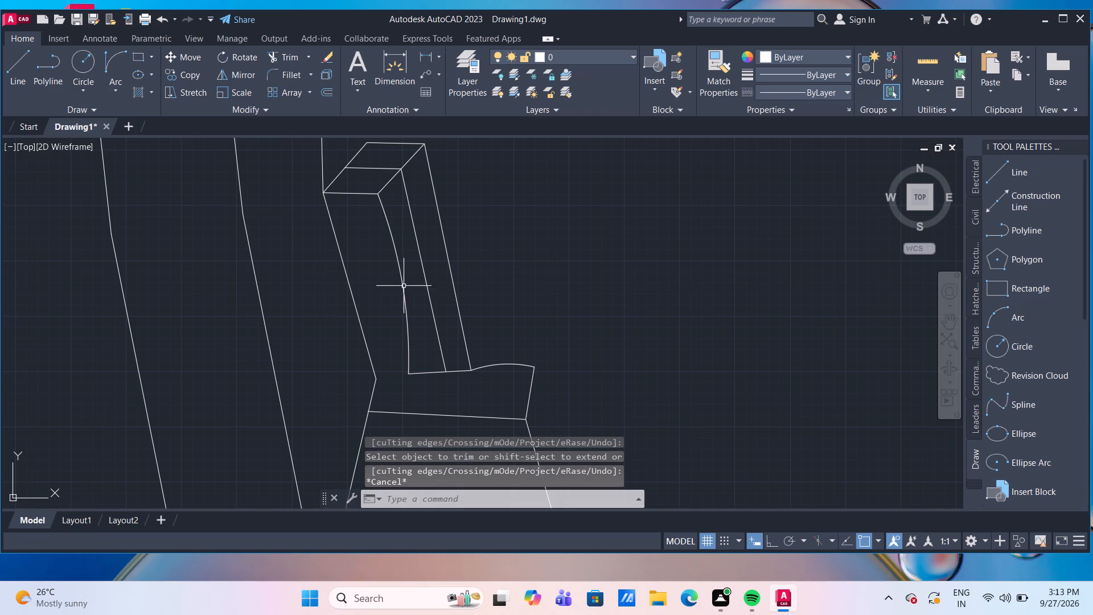
Copy the chair back's long arc from its upper end to the other two corners along the backrest top's slanted edge.
{"action": "left_click", "coordinate": [403, 286]}
{"action": "key", "text": "c"}
{"action": "key", "text": "o"}
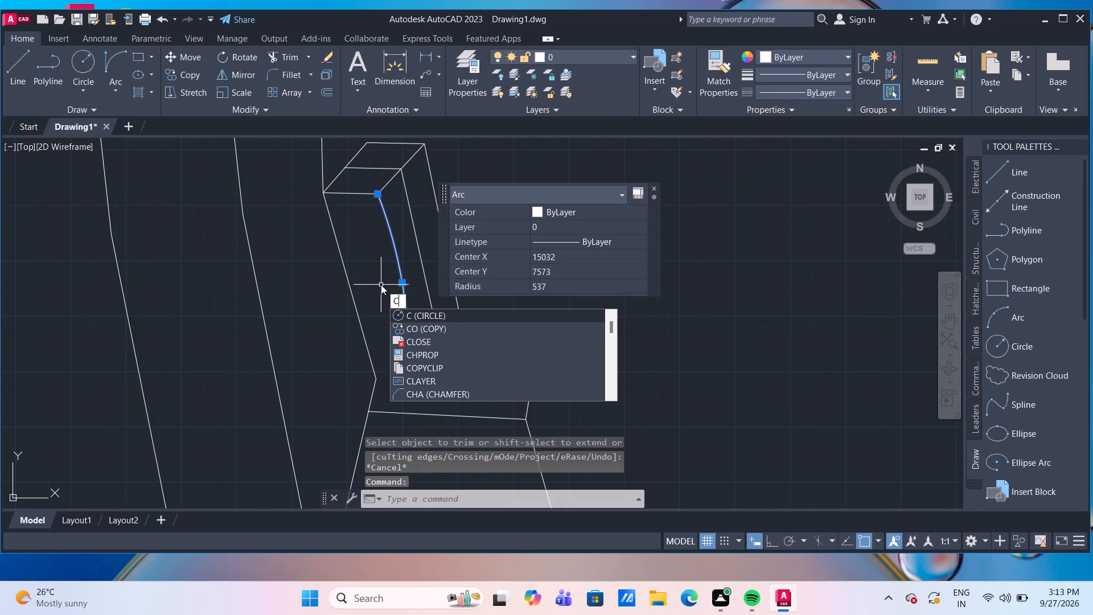
{"action": "key", "text": "Return"}
{"action": "scroll", "coordinate": [374, 203], "scroll_direction": "up", "scroll_amount": 2}
{"action": "middle_click_drag", "start_coordinate": [371, 241], "coordinate": [360, 260]}
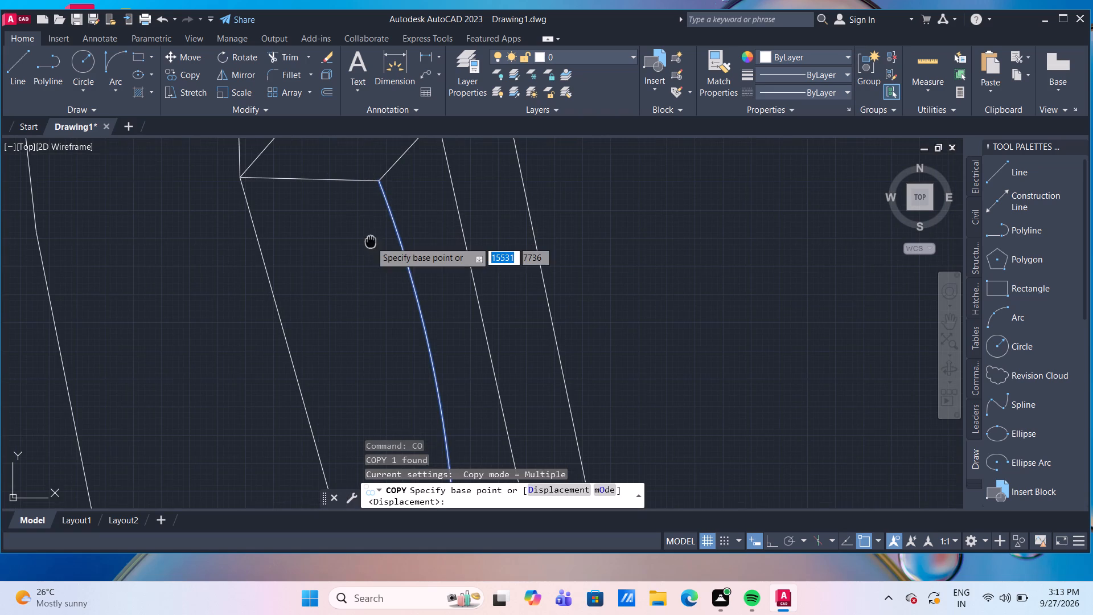
{"action": "middle_click_drag", "start_coordinate": [360, 260], "coordinate": [309, 348]}
{"action": "scroll", "coordinate": [313, 330], "scroll_direction": "down", "scroll_amount": 1}
{"action": "left_click_drag", "start_coordinate": [315, 306], "coordinate": [325, 304]}
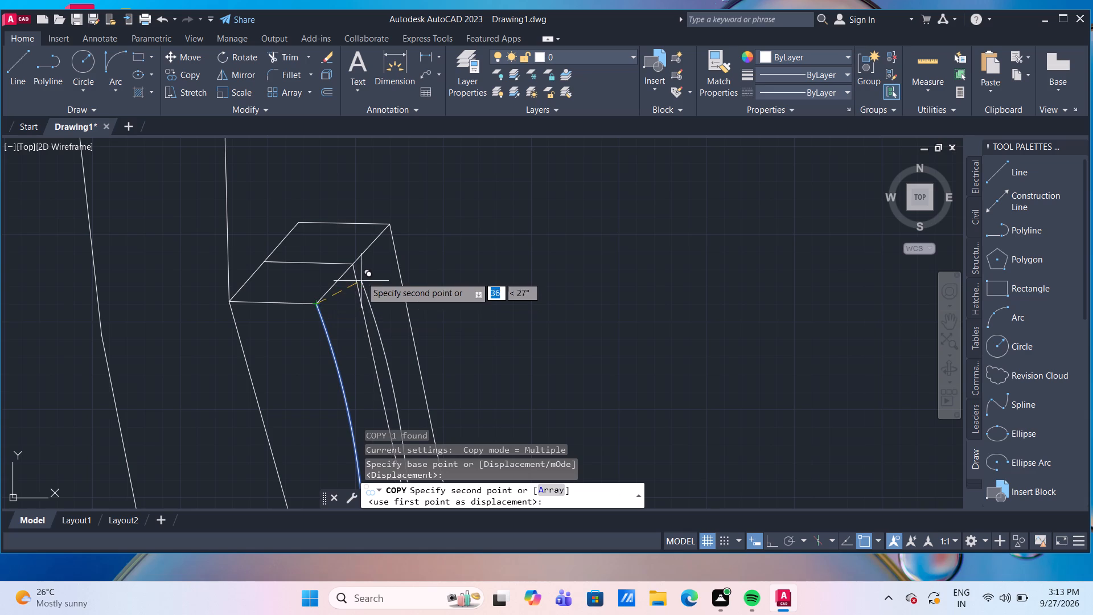
{"action": "left_click", "coordinate": [351, 264]}
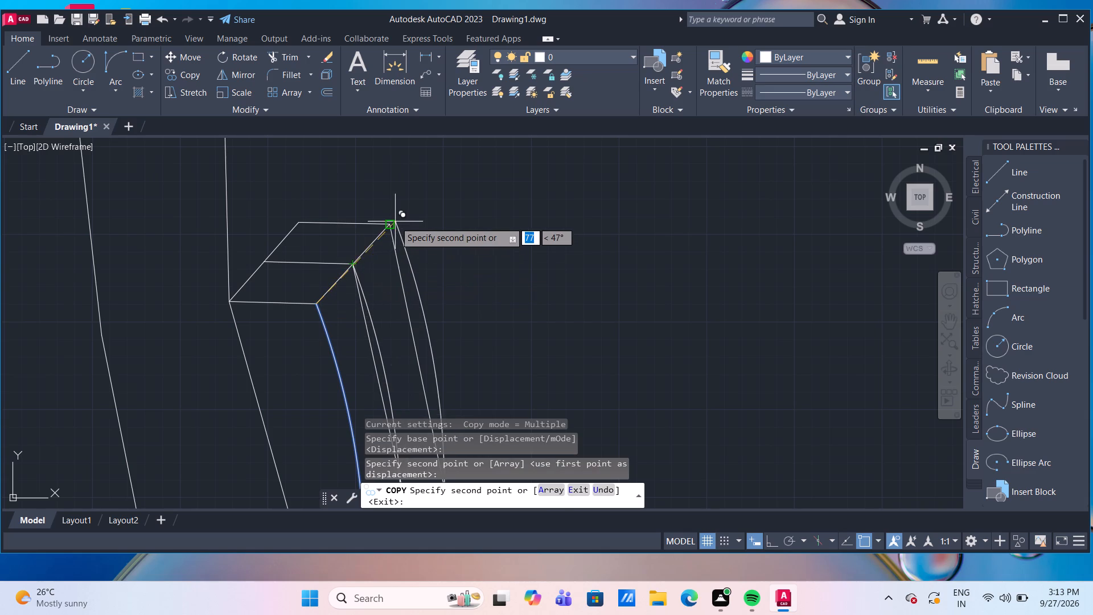
{"action": "left_click", "coordinate": [389, 222]}
{"action": "scroll", "coordinate": [487, 285], "scroll_direction": "down", "scroll_amount": 3}
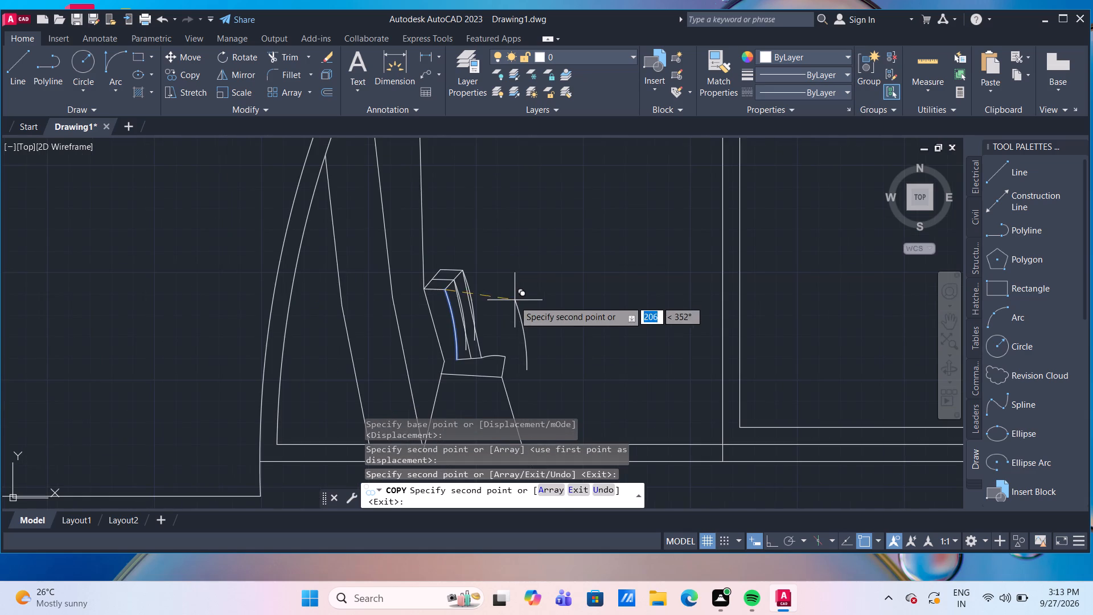
{"action": "scroll", "coordinate": [500, 307], "scroll_direction": "up", "scroll_amount": 2}
{"action": "middle_click_drag", "start_coordinate": [499, 301], "coordinate": [476, 207]}
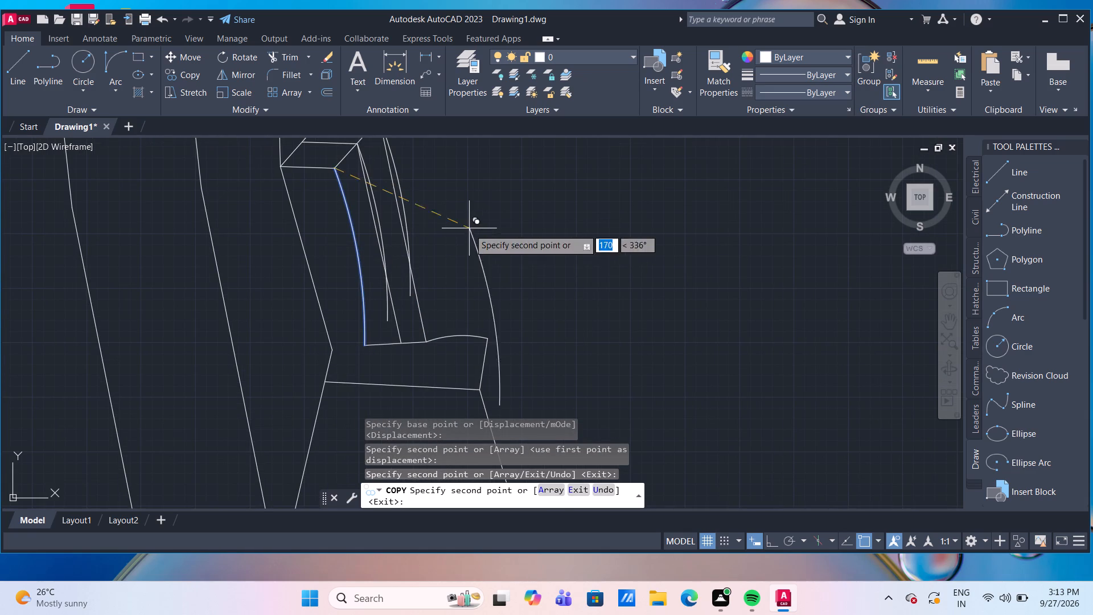
{"action": "key", "text": "Escape"}
Stretch the lower ends of both copied arcs down to the seat's top edge, with the outer one meeting the shallow arc's start.
{"action": "scroll", "coordinate": [417, 286], "scroll_direction": "up", "scroll_amount": 1}
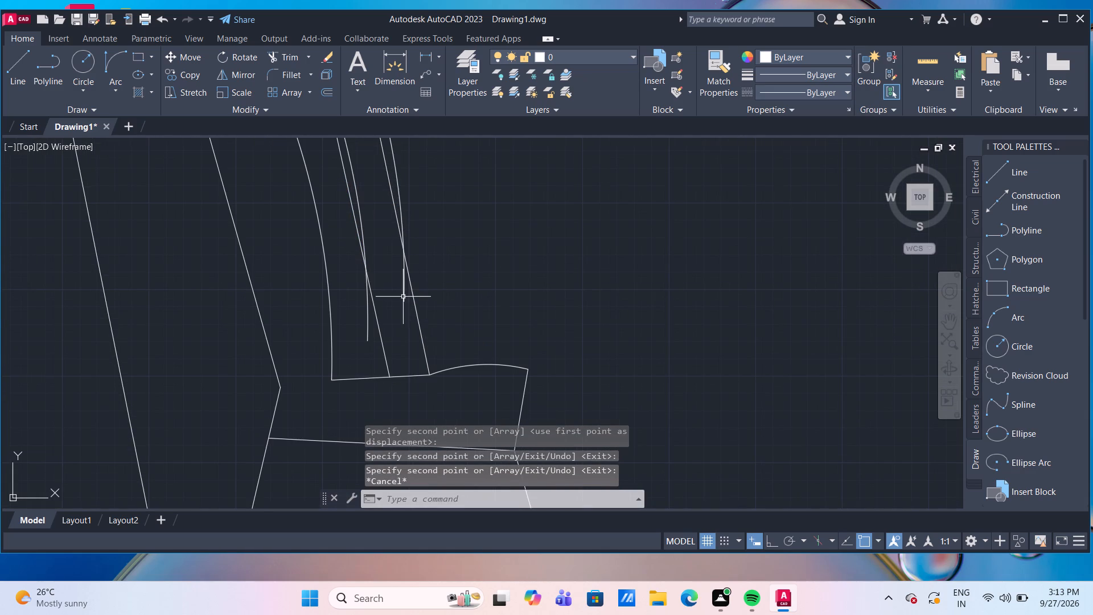
{"action": "left_click", "coordinate": [403, 297]}
{"action": "left_click", "coordinate": [405, 304]}
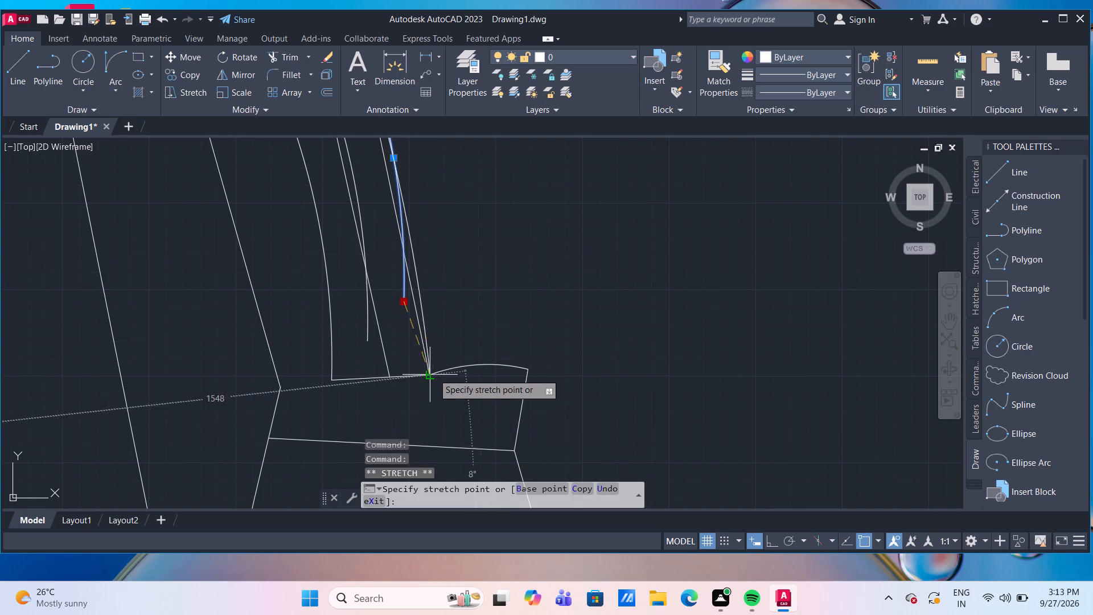
{"action": "left_click", "coordinate": [433, 378]}
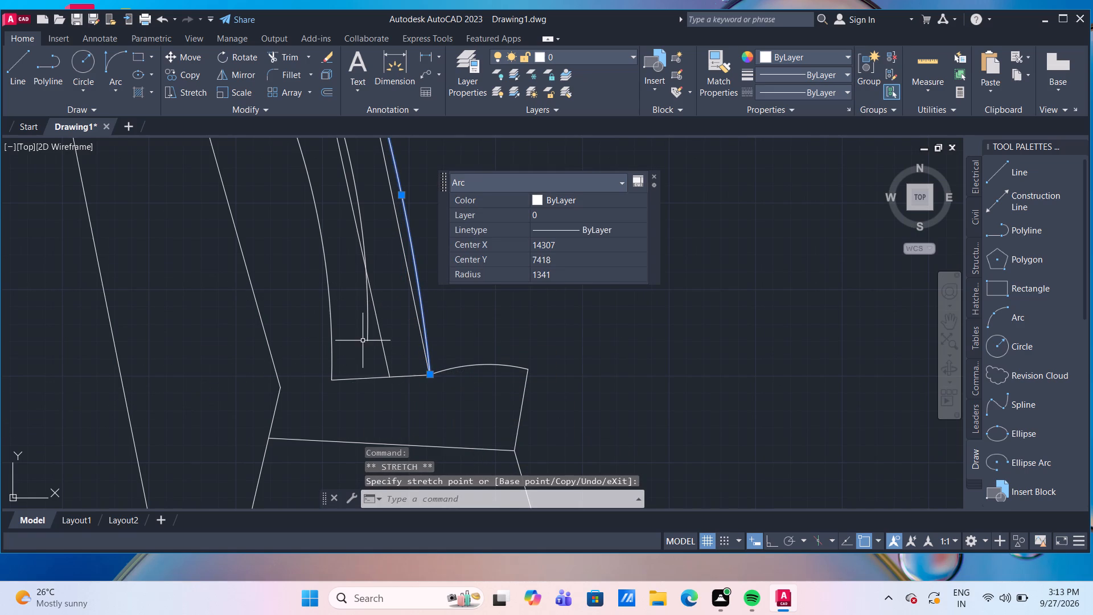
{"action": "left_click", "coordinate": [368, 341]}
{"action": "left_click", "coordinate": [368, 341]}
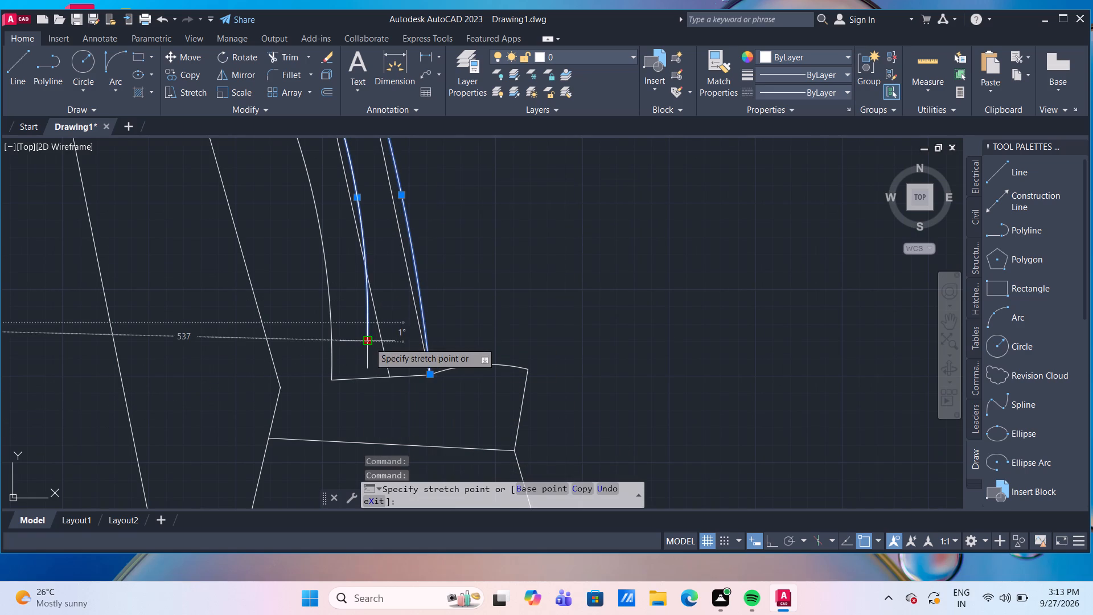
{"action": "left_click", "coordinate": [382, 378]}
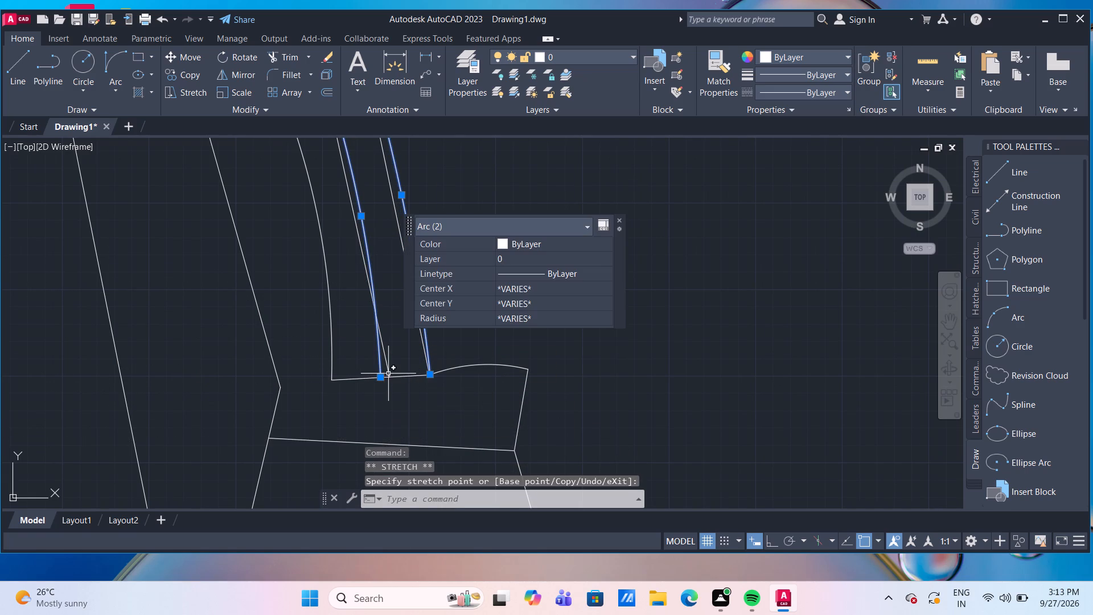
{"action": "key", "text": "Escape"}
Erase the two straight slanted lines beside the copied arcs of the chair back.
{"action": "left_click", "coordinate": [387, 363]}
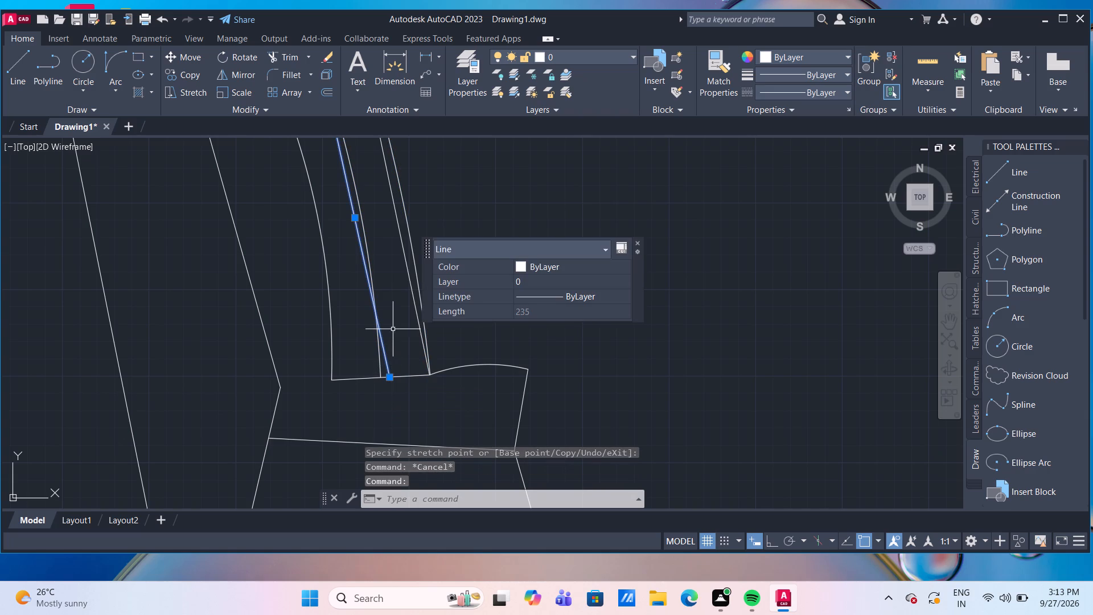
{"action": "left_click", "coordinate": [406, 266]}
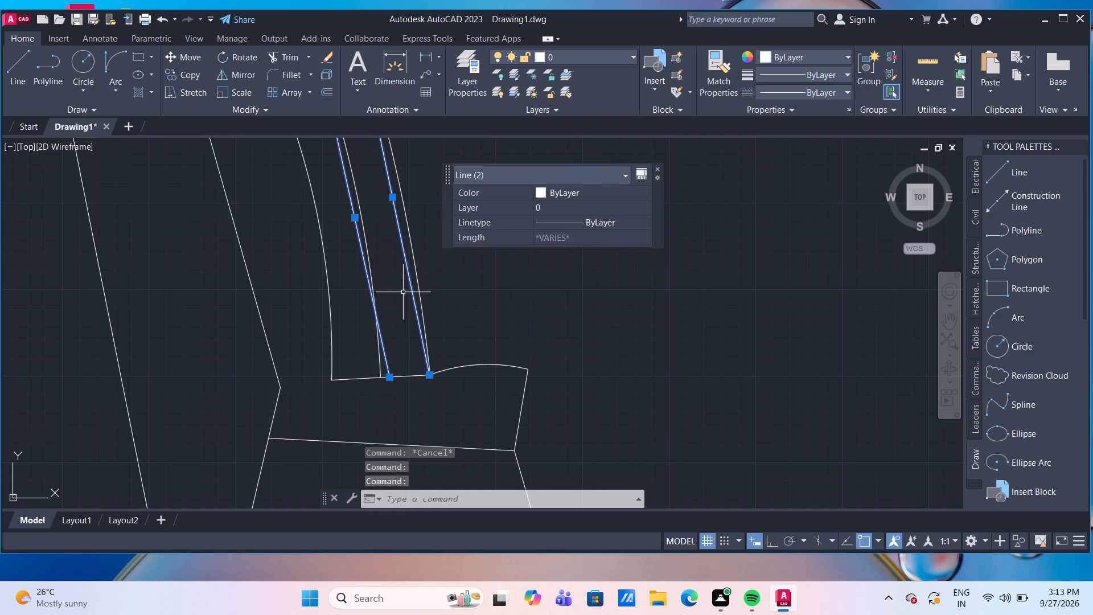
{"action": "key", "text": "Delete"}
Stretch the outermost back arc's midpoint outward, giving it a stronger bulge with a radius of about 433.
{"action": "scroll", "coordinate": [403, 292], "scroll_direction": "down", "scroll_amount": 3}
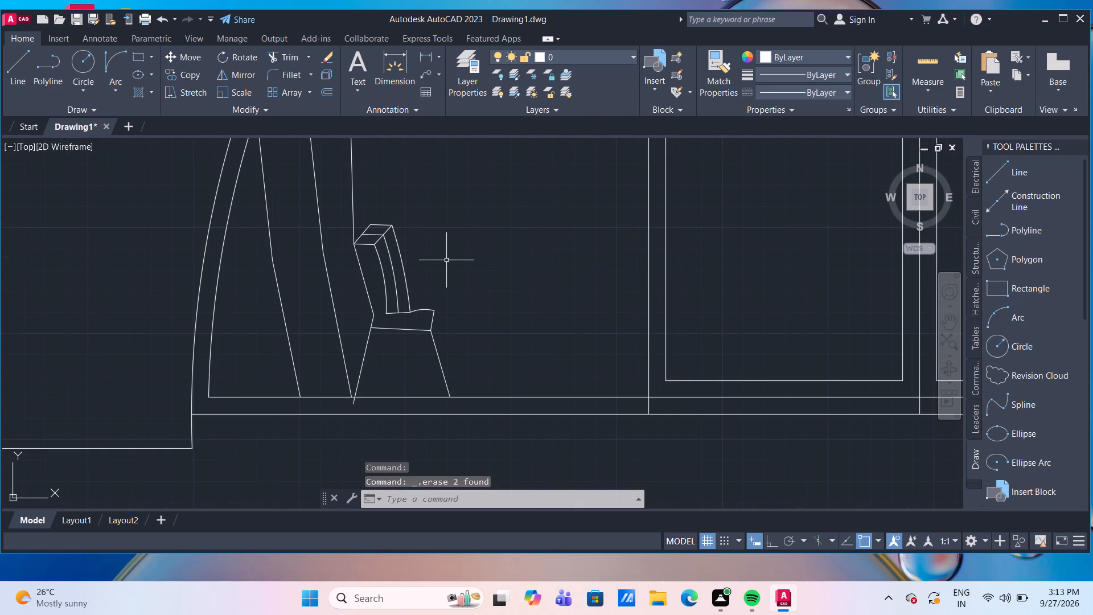
{"action": "scroll", "coordinate": [433, 264], "scroll_direction": "up", "scroll_amount": 2}
{"action": "middle_click_drag", "start_coordinate": [432, 265], "coordinate": [434, 358]}
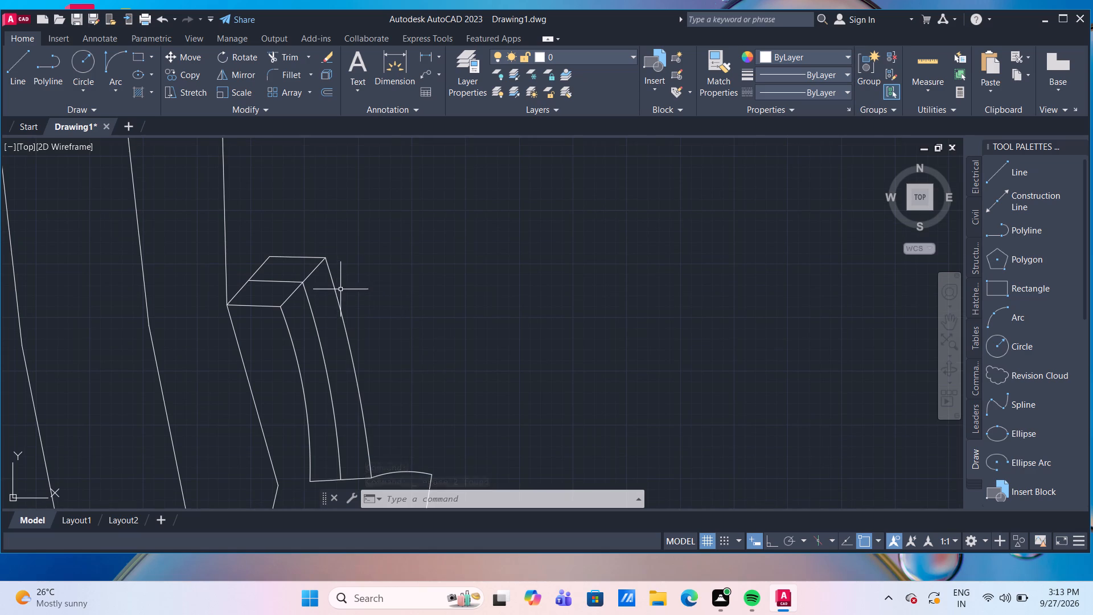
{"action": "scroll", "coordinate": [324, 264], "scroll_direction": "up", "scroll_amount": 2}
{"action": "scroll", "coordinate": [324, 264], "scroll_direction": "down", "scroll_amount": 2}
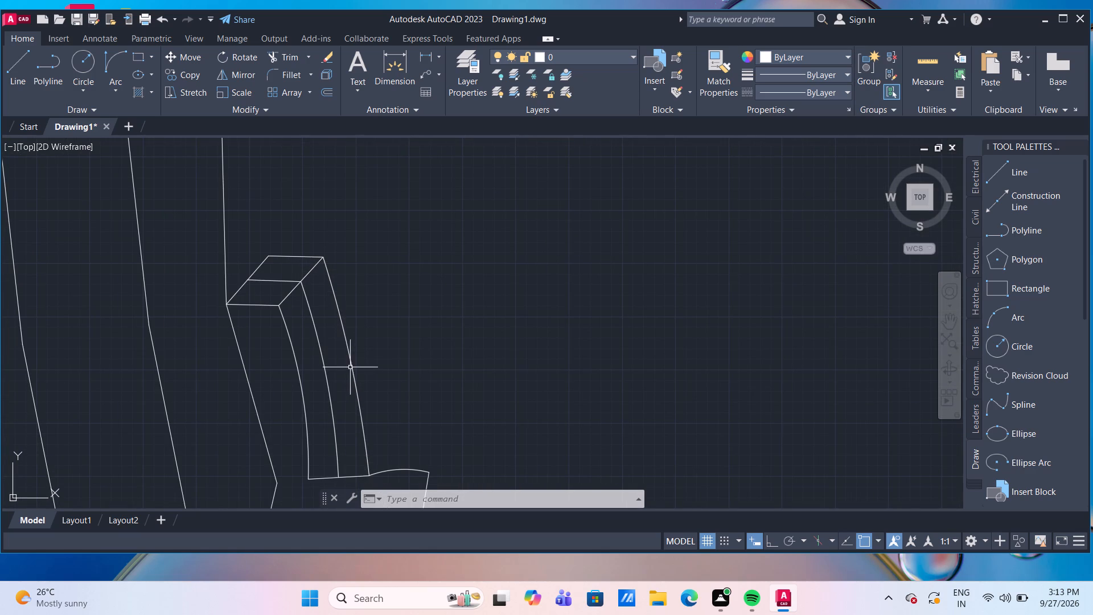
{"action": "left_click", "coordinate": [350, 368]}
{"action": "left_click", "coordinate": [354, 366]}
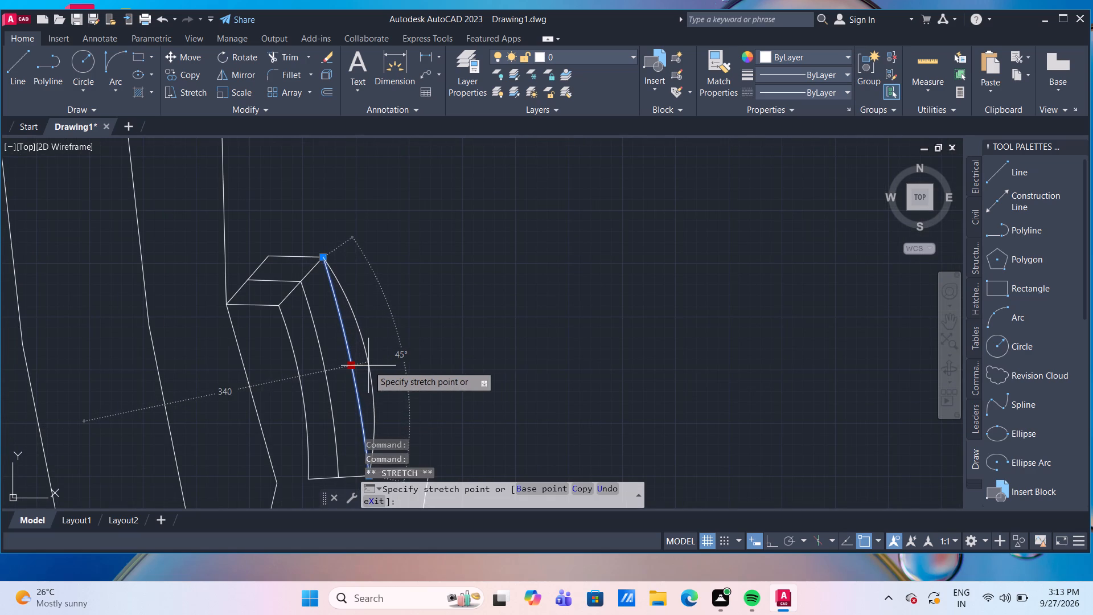
{"action": "left_click", "coordinate": [363, 366]}
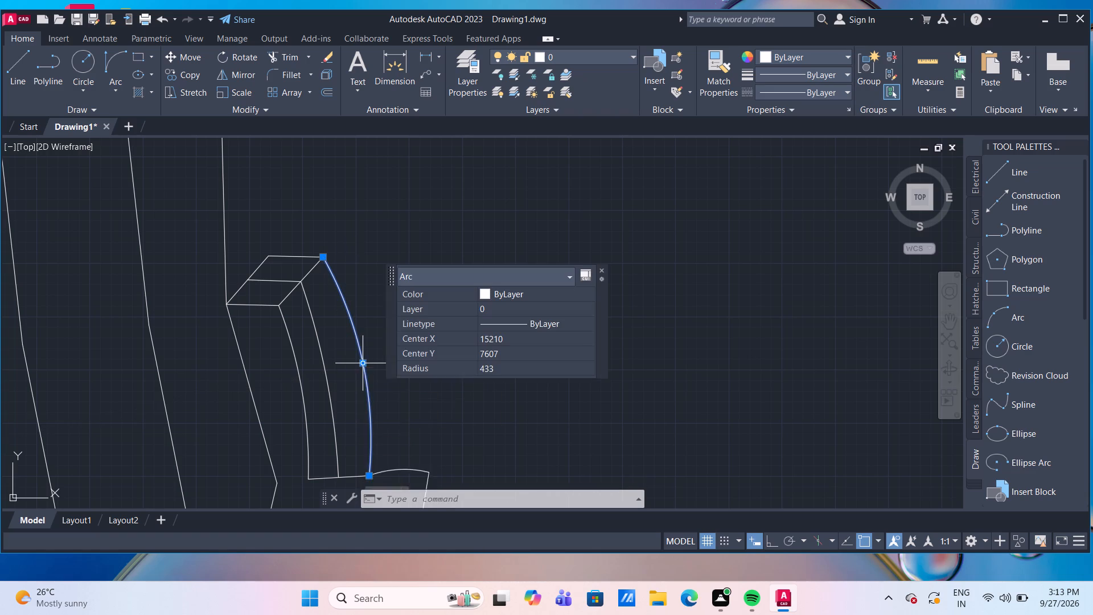
{"action": "key", "text": "Escape"}
Stretch the middle back arc's midpoint outward, giving it a matching bulge with a radius of about 382.
{"action": "left_click", "coordinate": [328, 383]}
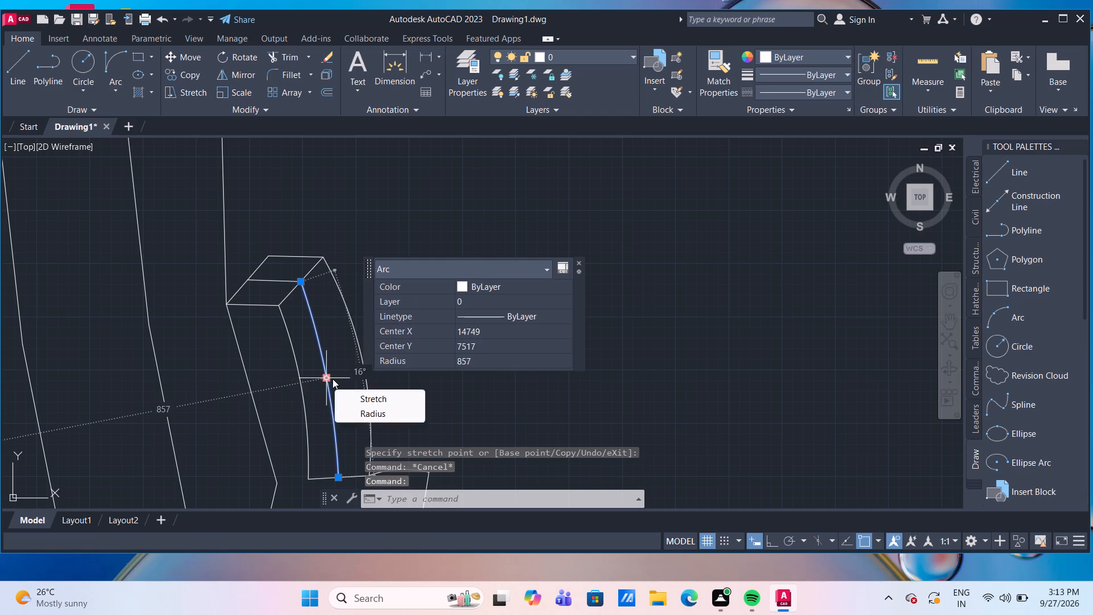
{"action": "left_click", "coordinate": [332, 379]}
{"action": "left_click", "coordinate": [327, 378]}
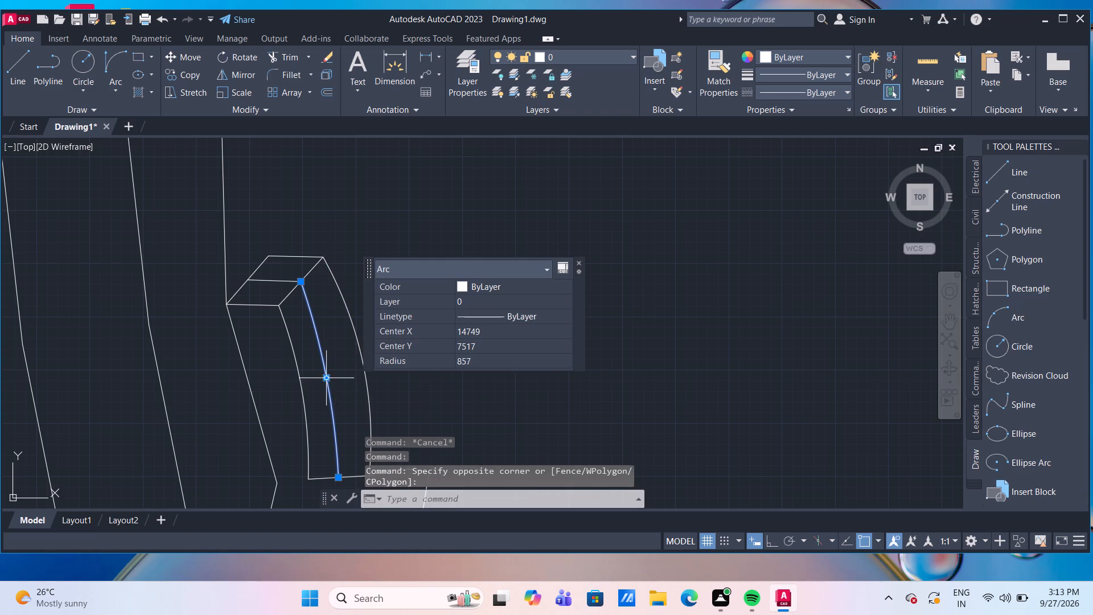
{"action": "left_click", "coordinate": [327, 377]}
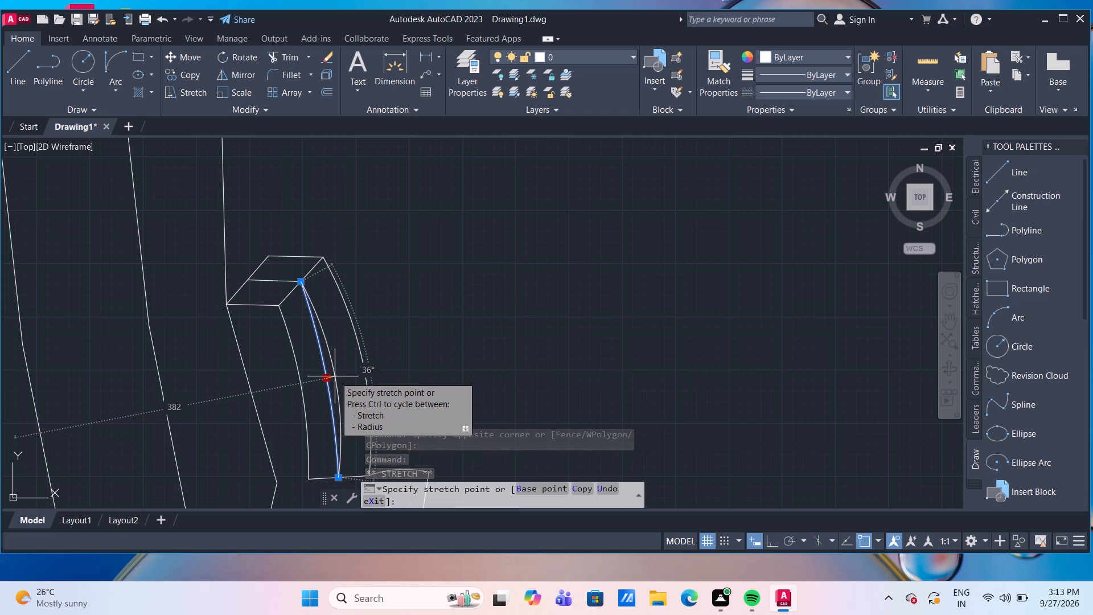
{"action": "left_click", "coordinate": [335, 376]}
{"action": "key", "text": "Escape"}
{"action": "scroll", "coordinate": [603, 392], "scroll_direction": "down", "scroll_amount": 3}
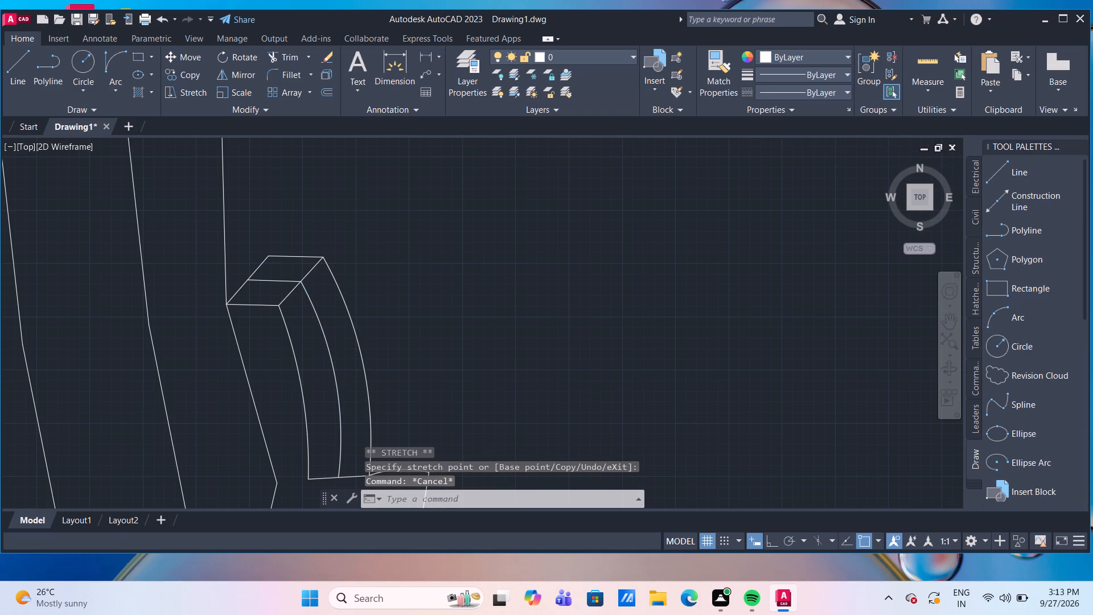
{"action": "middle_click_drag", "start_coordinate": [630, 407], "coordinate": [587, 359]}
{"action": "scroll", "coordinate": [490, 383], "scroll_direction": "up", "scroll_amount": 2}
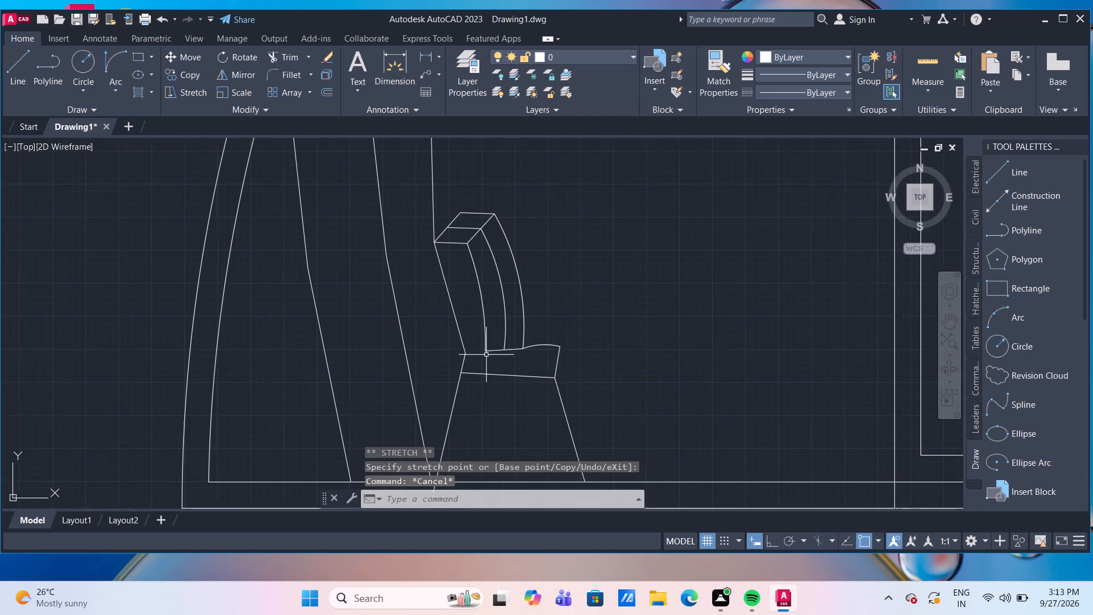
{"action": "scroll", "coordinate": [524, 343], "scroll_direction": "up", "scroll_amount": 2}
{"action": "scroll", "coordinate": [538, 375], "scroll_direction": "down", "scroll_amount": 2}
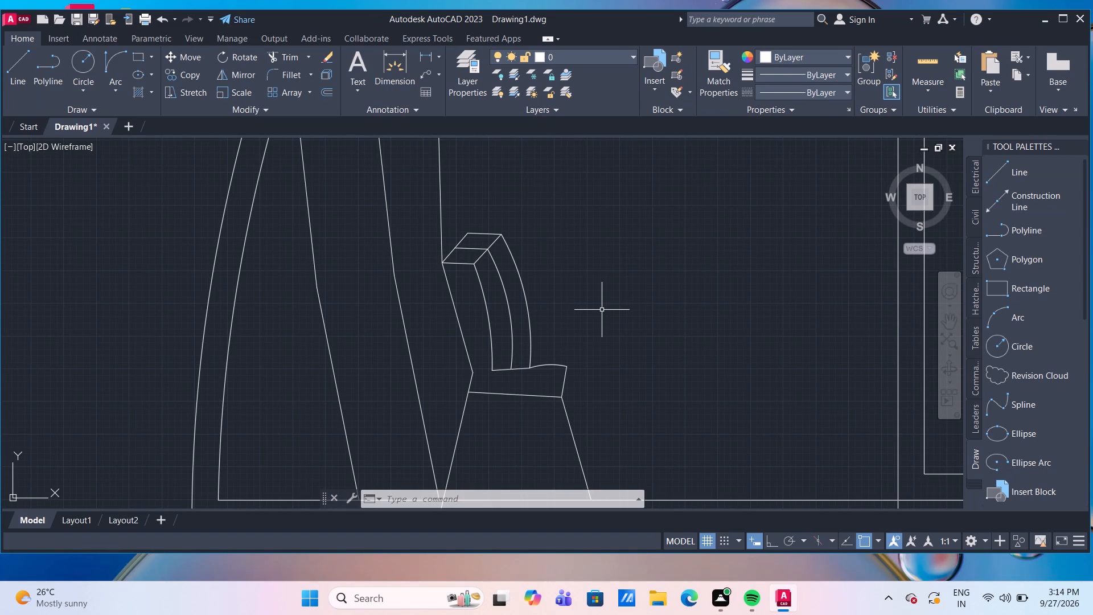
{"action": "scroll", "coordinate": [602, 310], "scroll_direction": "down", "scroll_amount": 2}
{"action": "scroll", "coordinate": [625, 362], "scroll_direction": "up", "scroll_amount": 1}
Offset the two slanted leg lines below the seat by 50 toward the inside of the chair.
{"action": "middle_click_drag", "start_coordinate": [605, 342], "coordinate": [605, 333]}
{"action": "scroll", "coordinate": [605, 337], "scroll_direction": "up", "scroll_amount": 1}
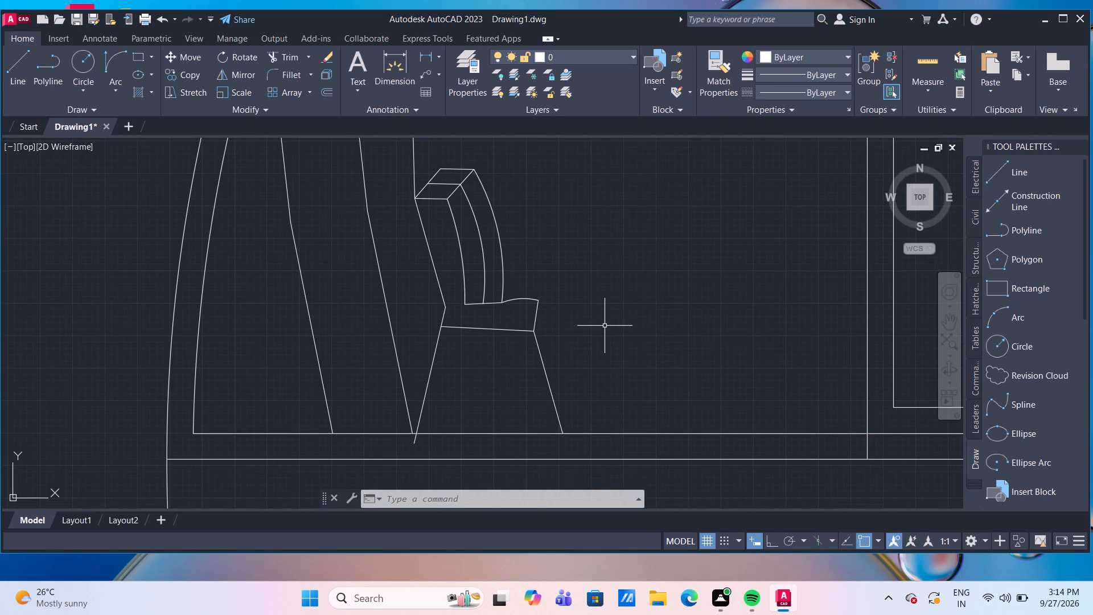
{"action": "scroll", "coordinate": [602, 298], "scroll_direction": "up", "scroll_amount": 1}
{"action": "middle_click_drag", "start_coordinate": [602, 298], "coordinate": [599, 284]}
{"action": "key", "text": "o"}
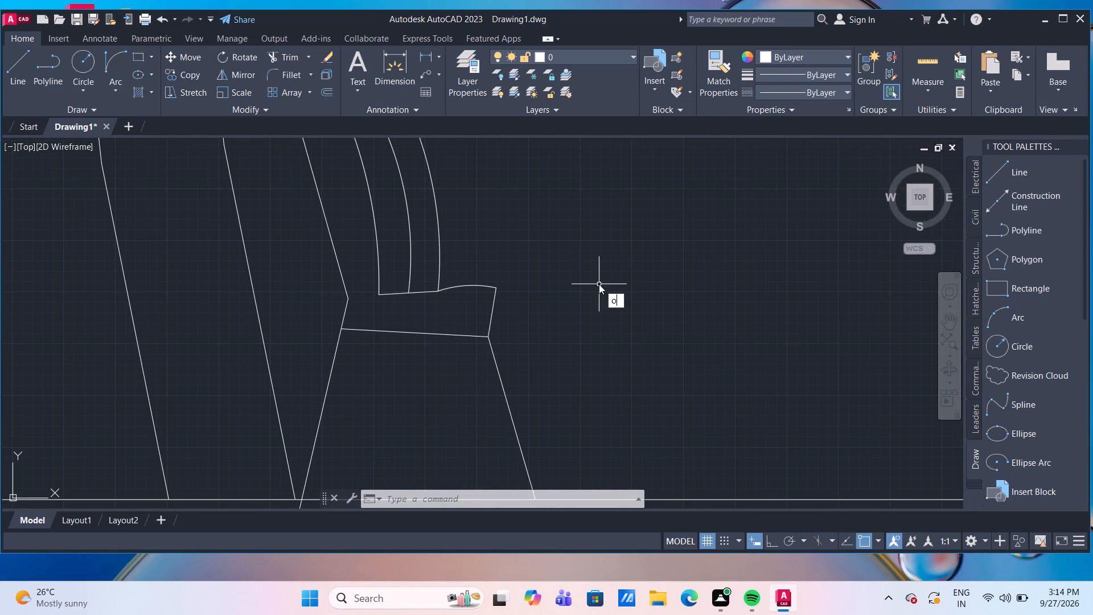
{"action": "key", "text": "Return"}
{"action": "key", "text": "Return"}
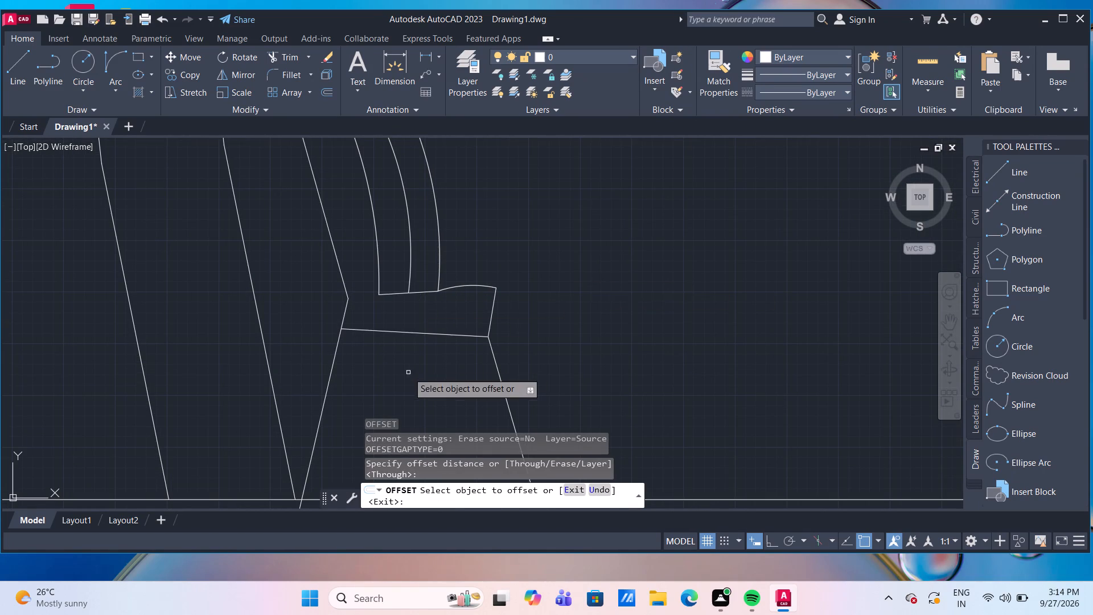
{"action": "middle_click_drag", "start_coordinate": [415, 341], "coordinate": [410, 264]}
{"action": "left_click", "coordinate": [328, 286]}
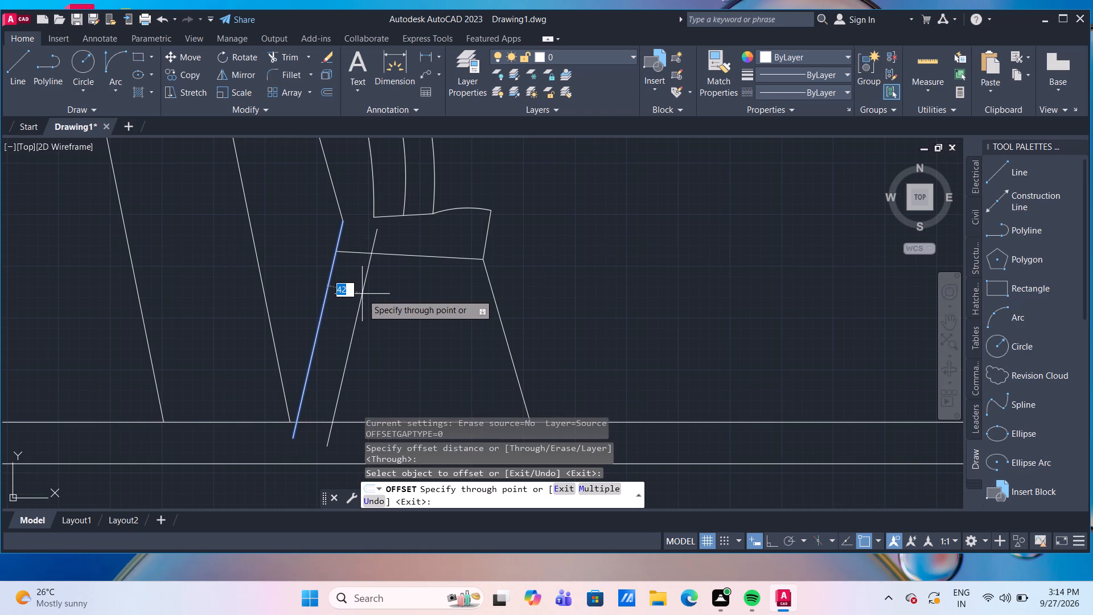
{"action": "type", "text": "50"}
{"action": "key", "text": "Return"}
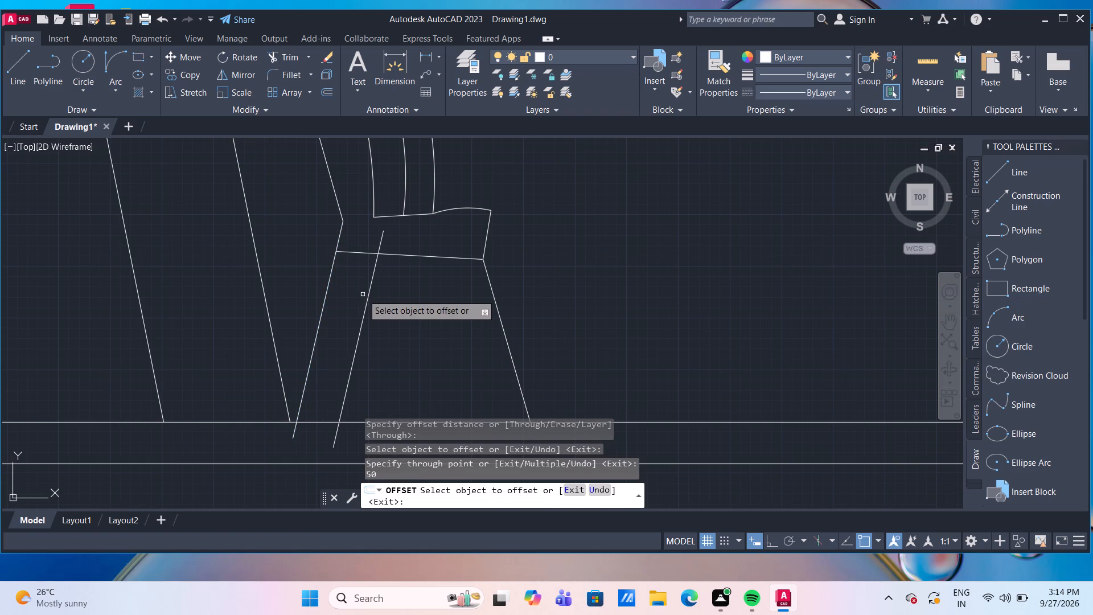
{"action": "left_click", "coordinate": [497, 311]}
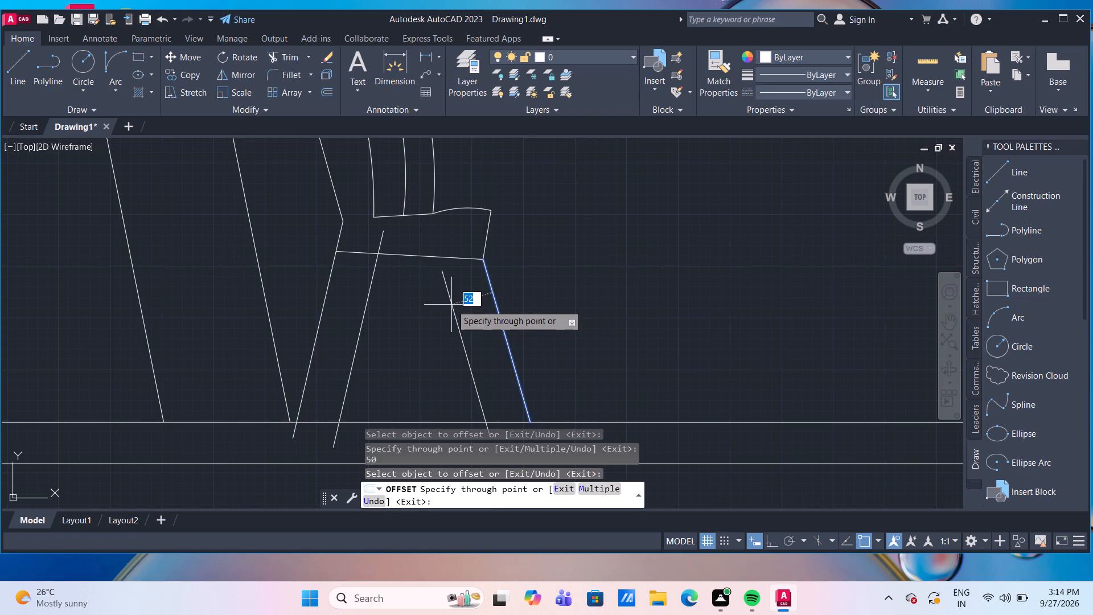
{"action": "type", "text": "50"}
{"action": "key", "text": "Return"}
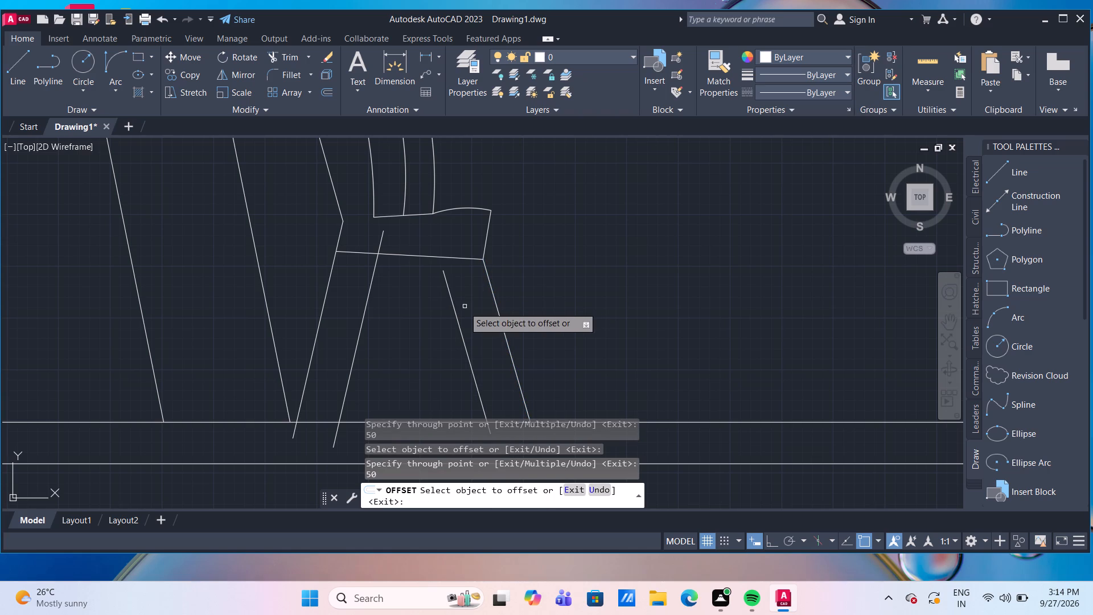
{"action": "key", "text": "t"}
{"action": "key", "text": "Escape"}
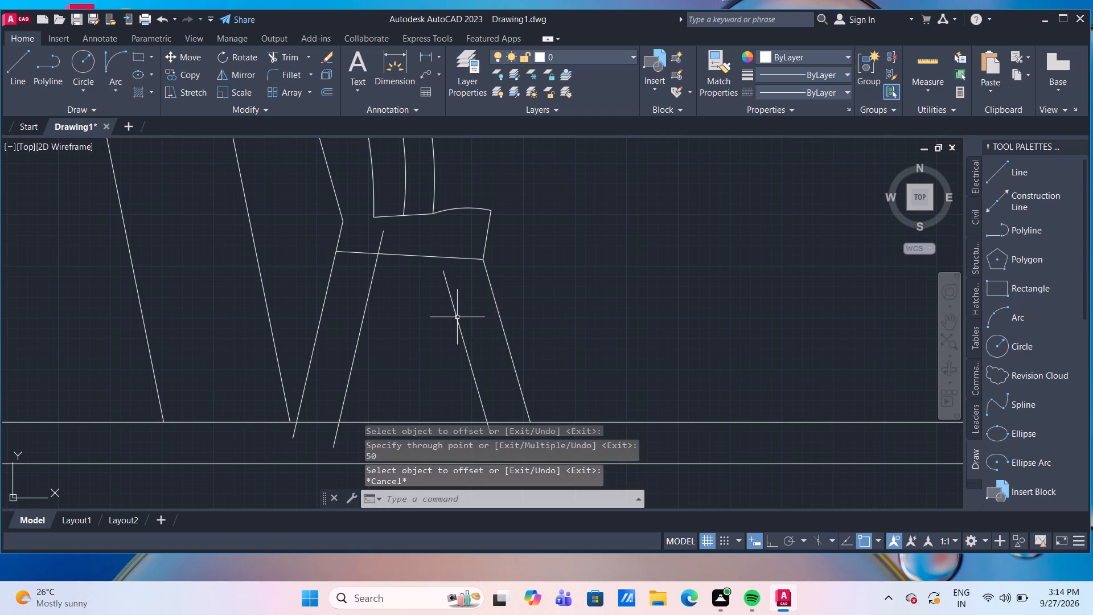
Extend the inner front-leg line to the seat's underside and trim the leg line ends protruding above it and below the floor line.
{"action": "type", "text": "tr"}
{"action": "key", "text": "Return"}
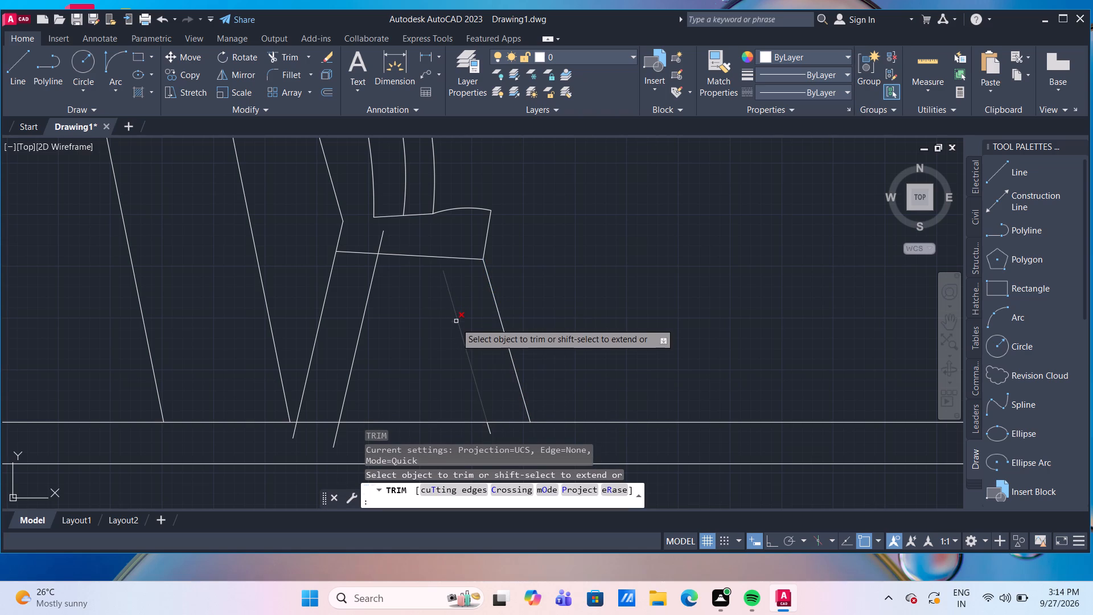
{"action": "left_click", "coordinate": [461, 338], "text": "shift"}
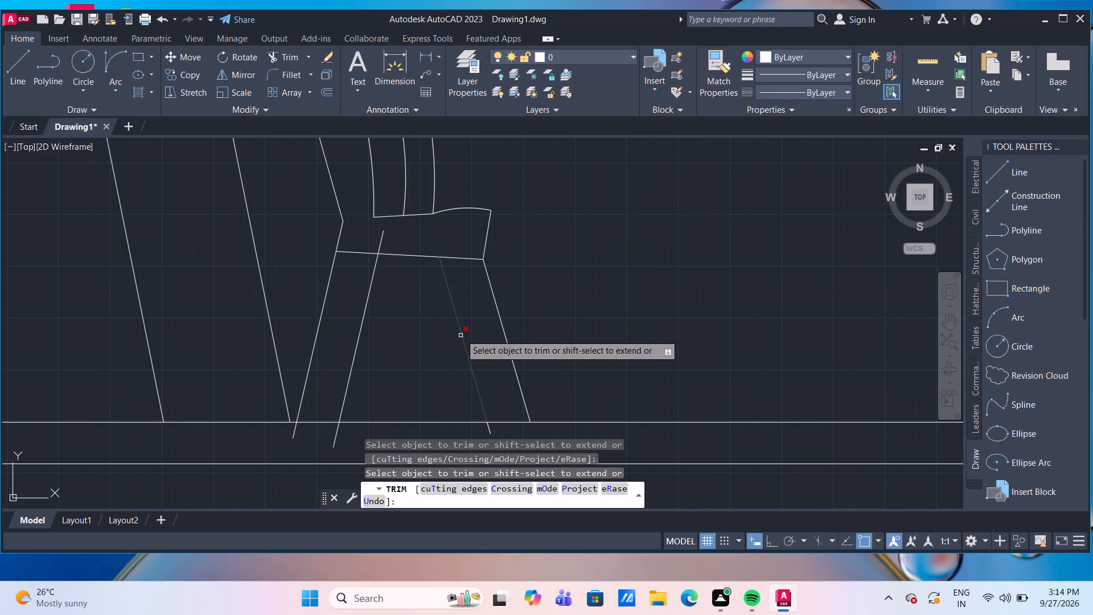
{"action": "middle_click_drag", "start_coordinate": [413, 315], "coordinate": [388, 265]}
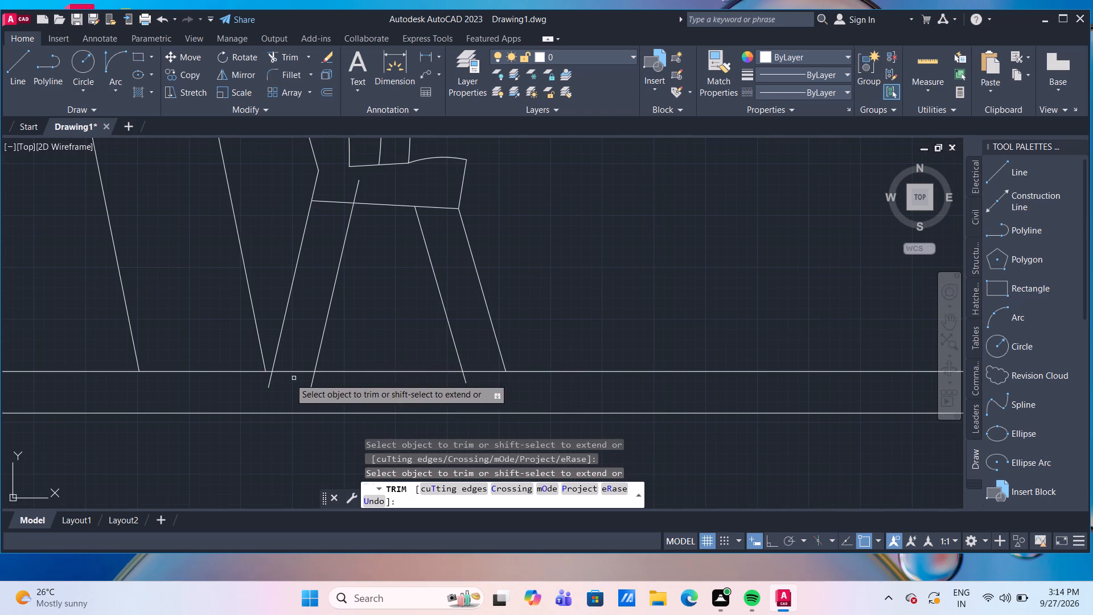
{"action": "left_click", "coordinate": [260, 378]}
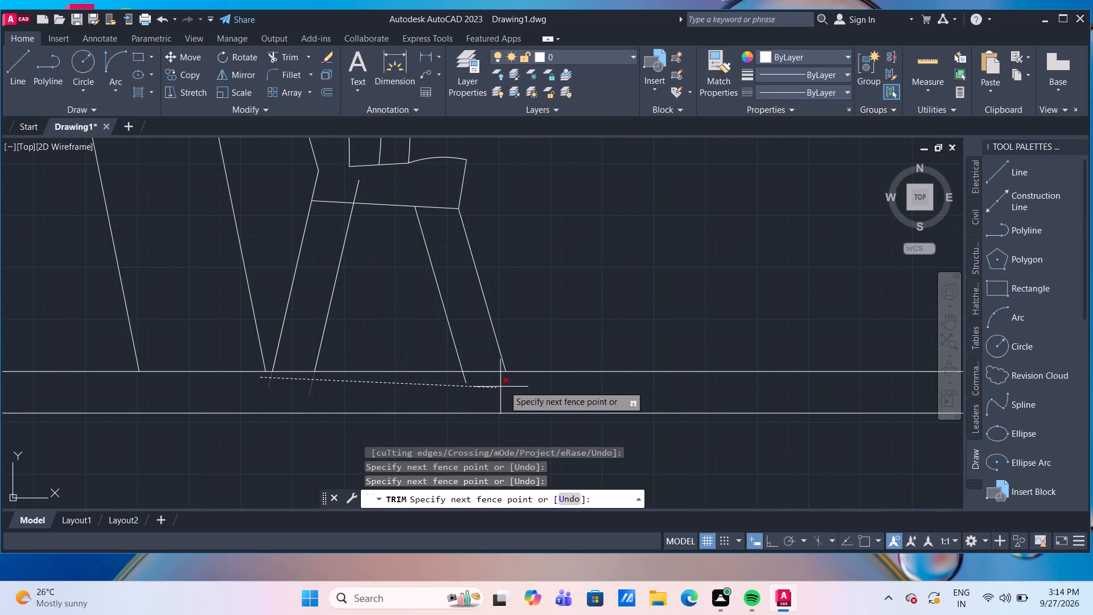
{"action": "left_click", "coordinate": [519, 382]}
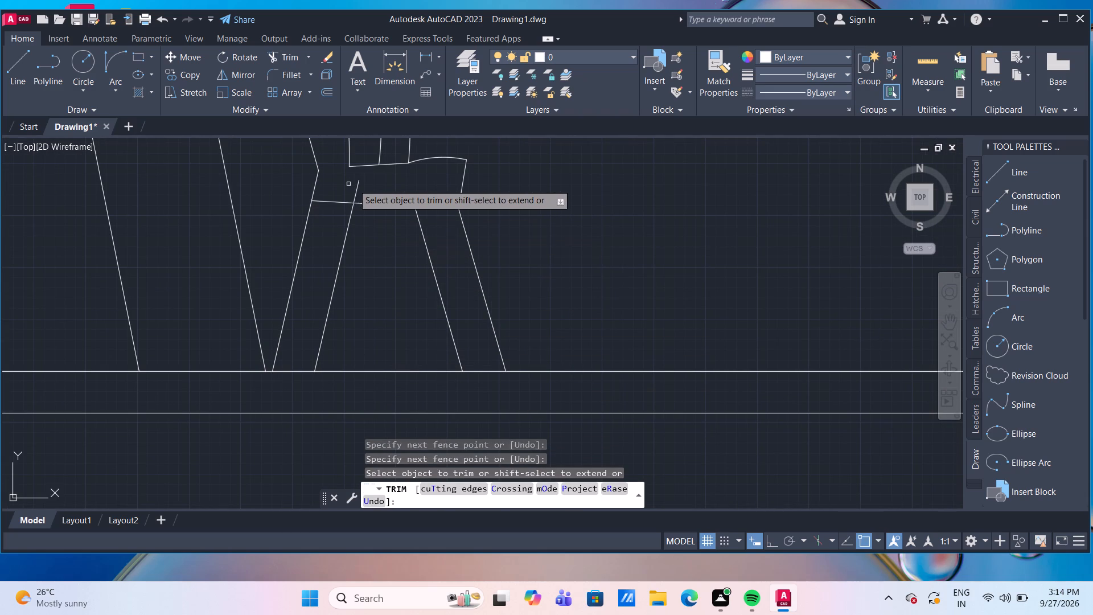
{"action": "left_click", "coordinate": [359, 183]}
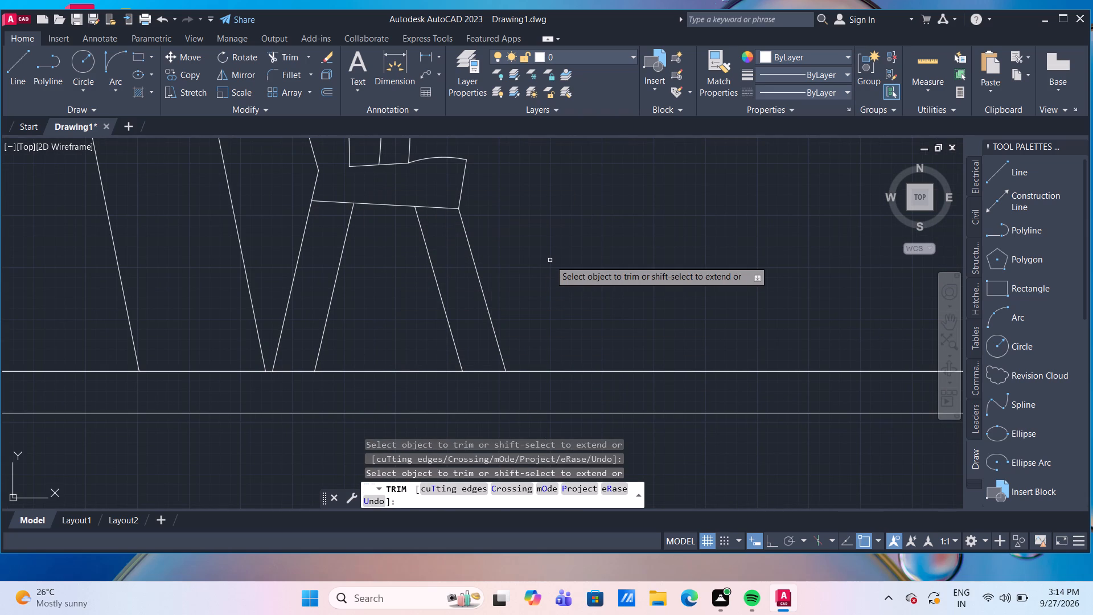
{"action": "key", "text": "Escape"}
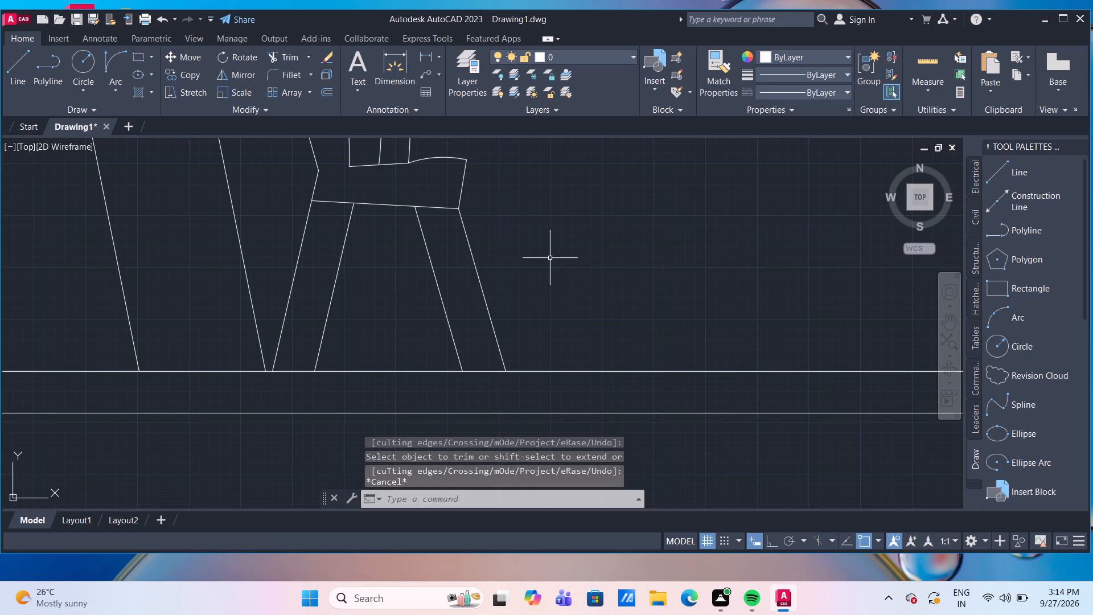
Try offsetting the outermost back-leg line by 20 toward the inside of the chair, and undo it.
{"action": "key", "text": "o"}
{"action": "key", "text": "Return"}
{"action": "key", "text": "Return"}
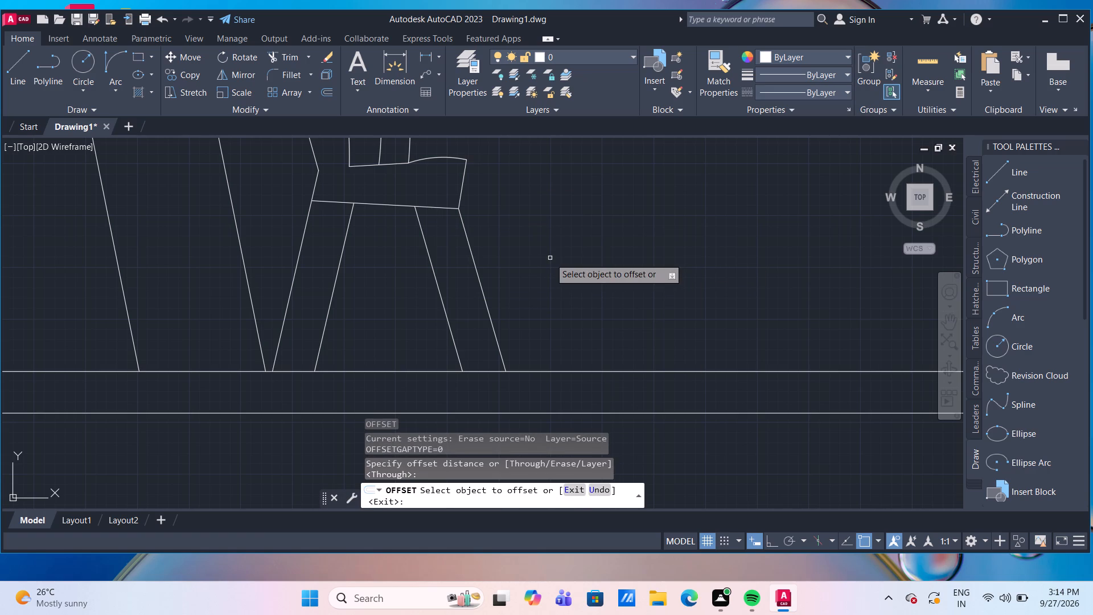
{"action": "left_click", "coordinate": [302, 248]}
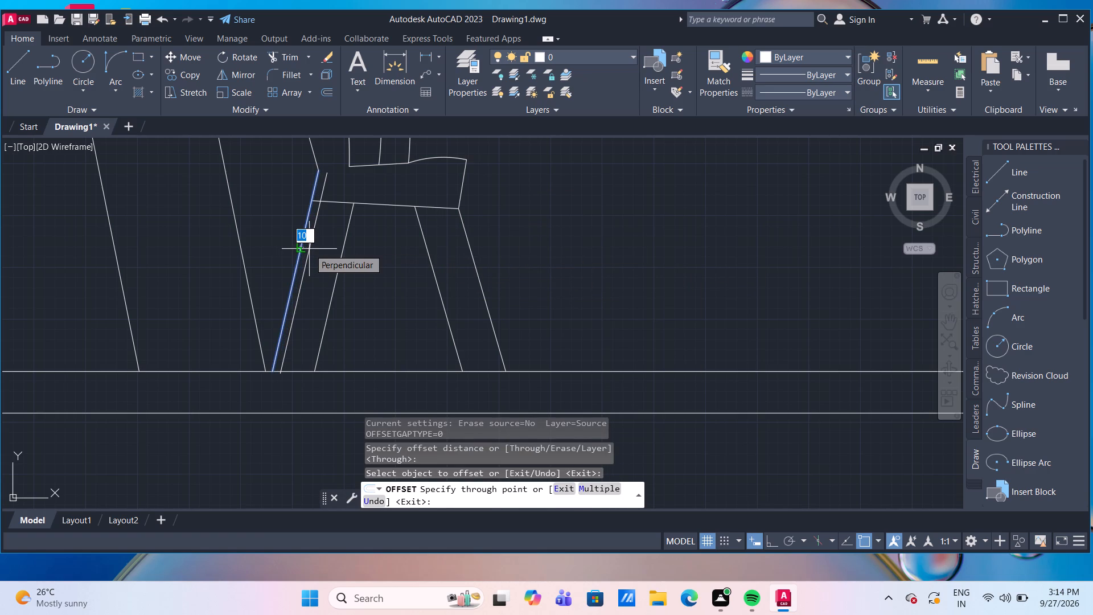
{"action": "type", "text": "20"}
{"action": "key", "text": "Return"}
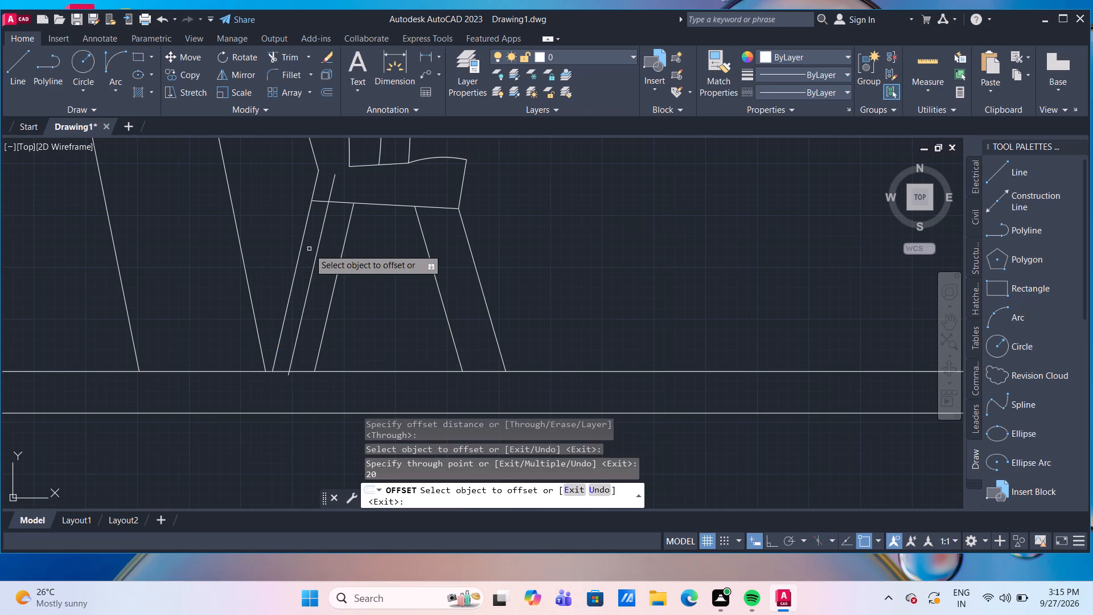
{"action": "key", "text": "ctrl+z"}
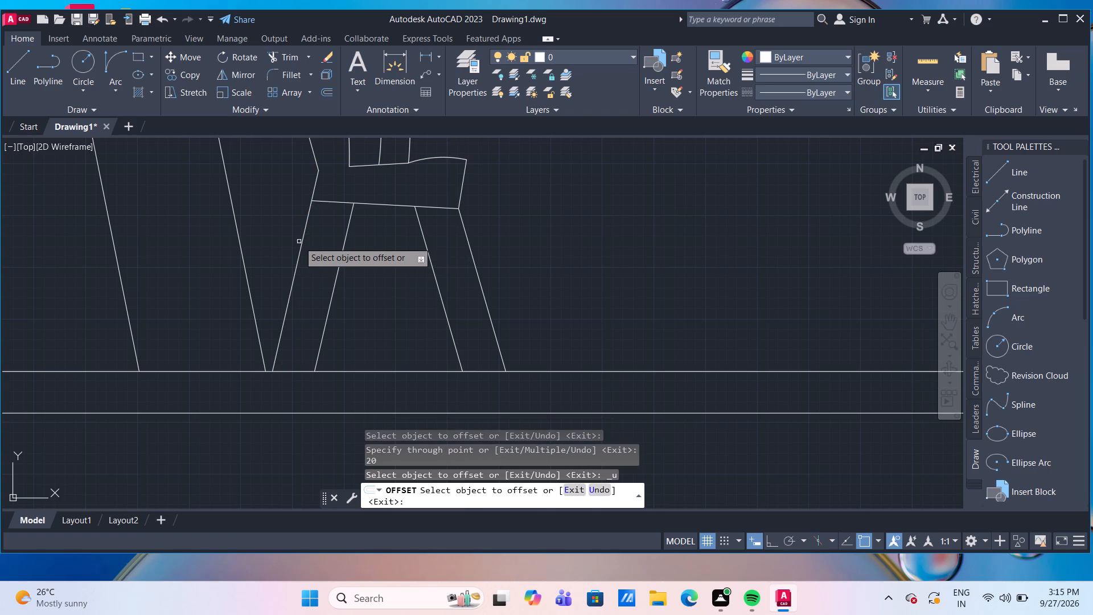
Offset each of the four slanted leg lines by 10 toward the inside of the chair.
{"action": "left_click", "coordinate": [303, 244]}
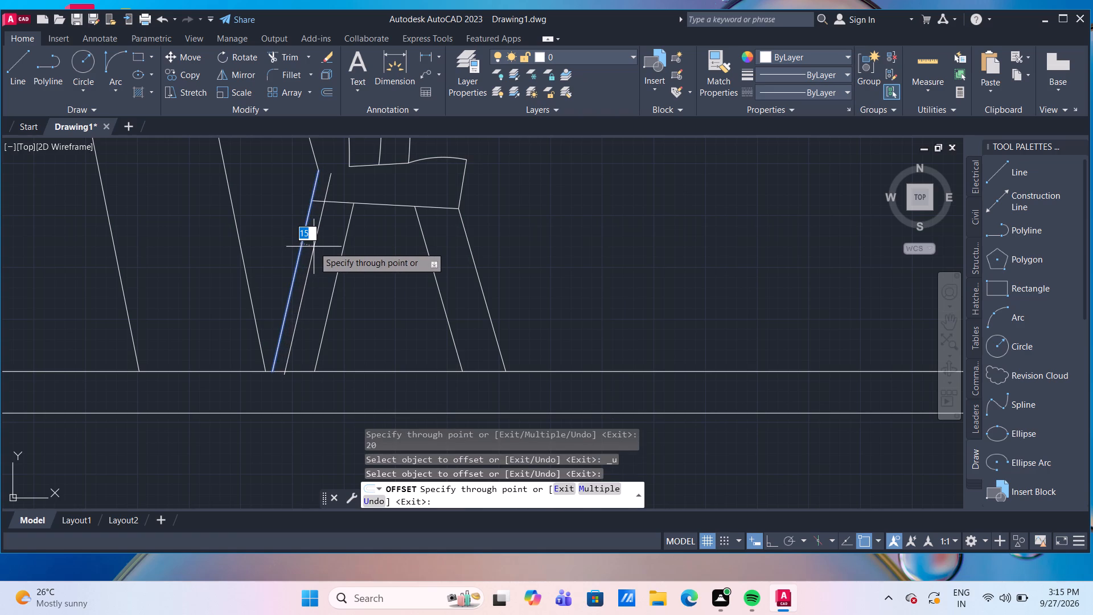
{"action": "type", "text": "10"}
{"action": "key", "text": "Return"}
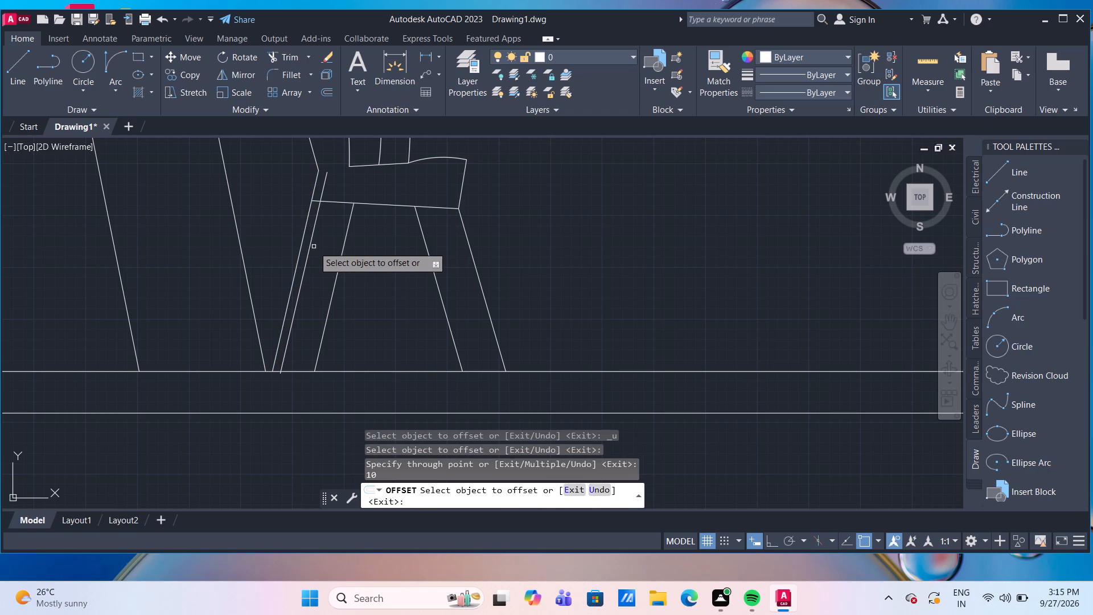
{"action": "left_click", "coordinate": [343, 253]}
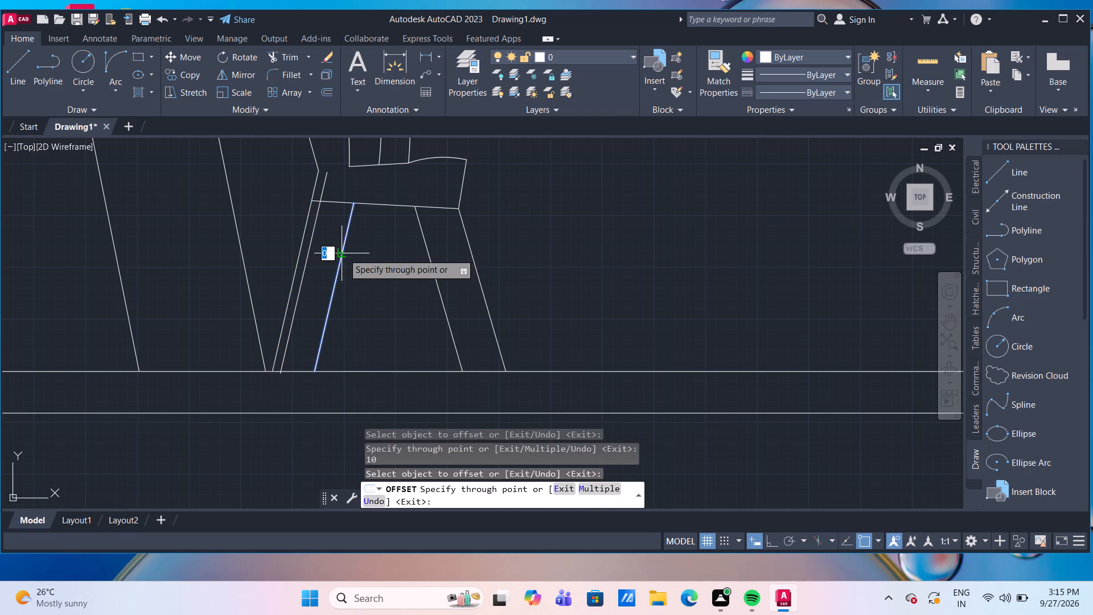
{"action": "type", "text": "10"}
{"action": "key", "text": "Return"}
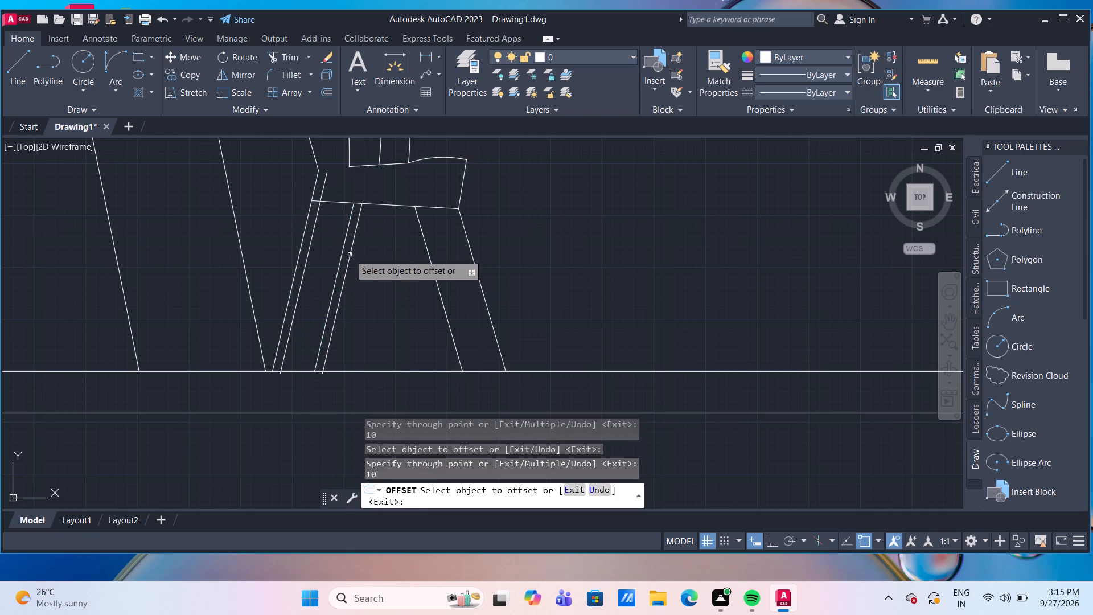
{"action": "left_click", "coordinate": [438, 290]}
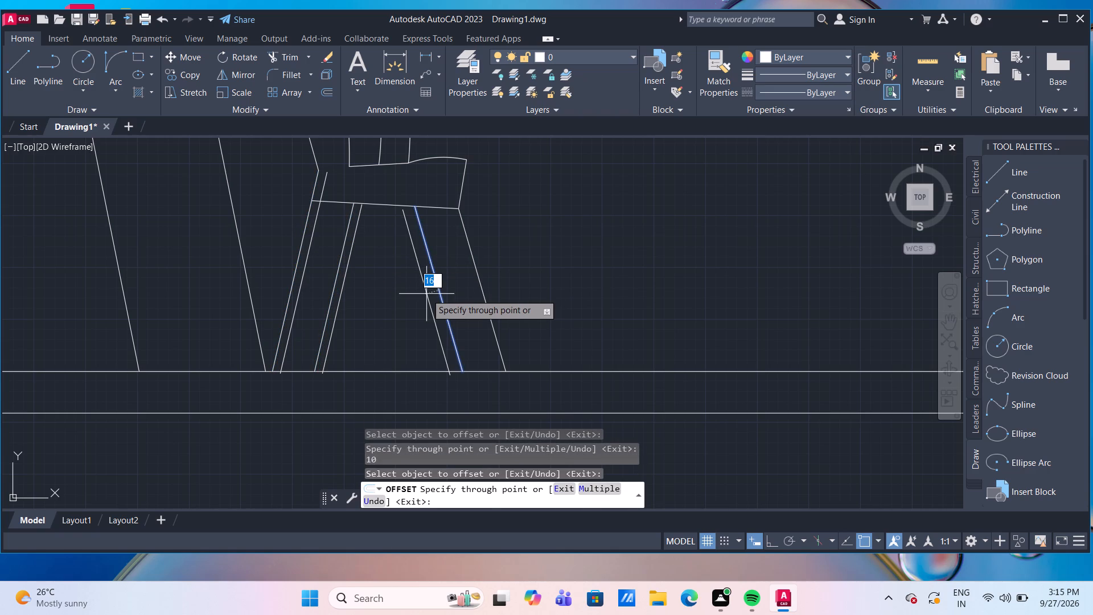
{"action": "type", "text": "10"}
{"action": "key", "text": "Return"}
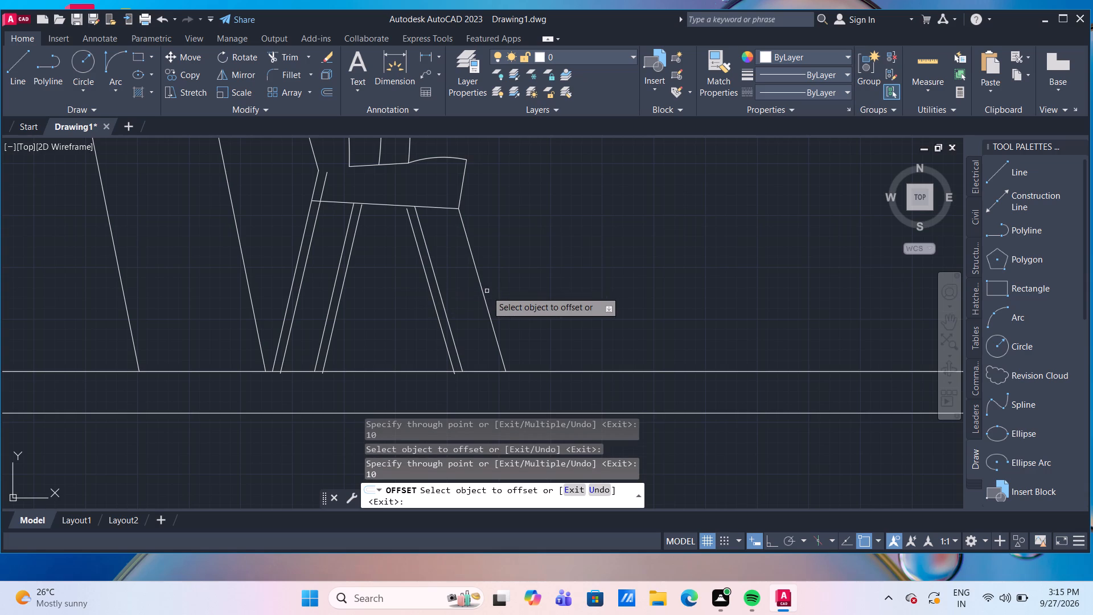
{"action": "left_click", "coordinate": [482, 286]}
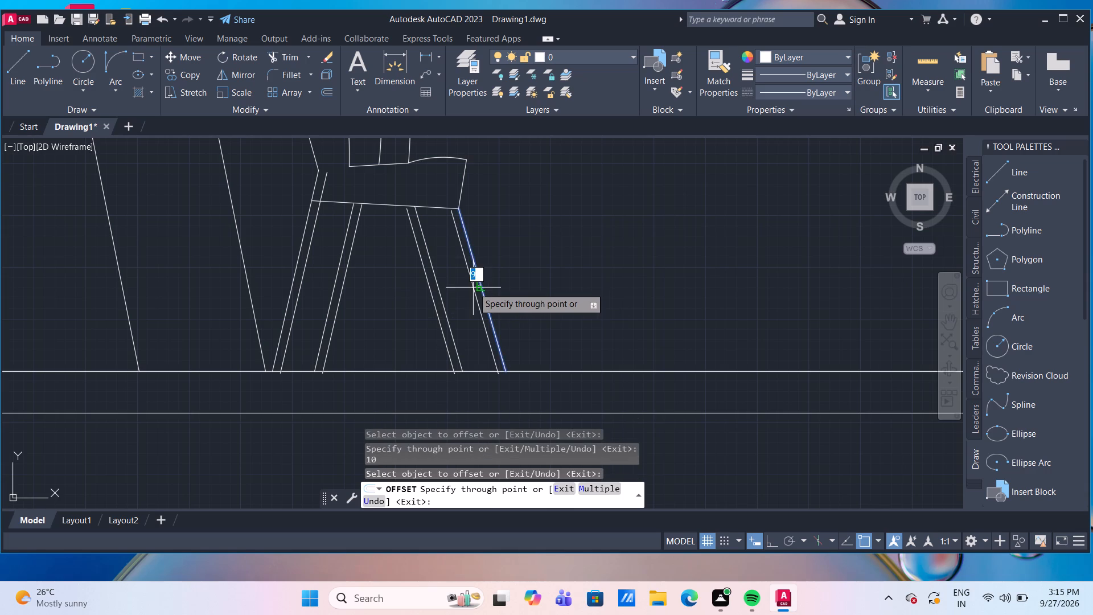
{"action": "type", "text": "10"}
{"action": "key", "text": "Return"}
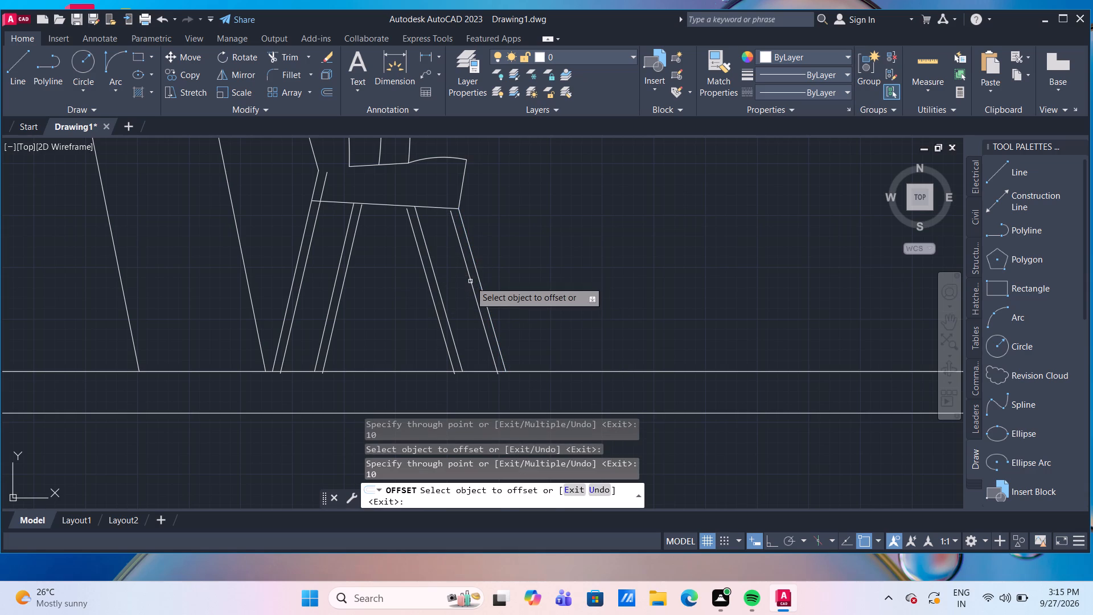
{"action": "key", "text": "Escape"}
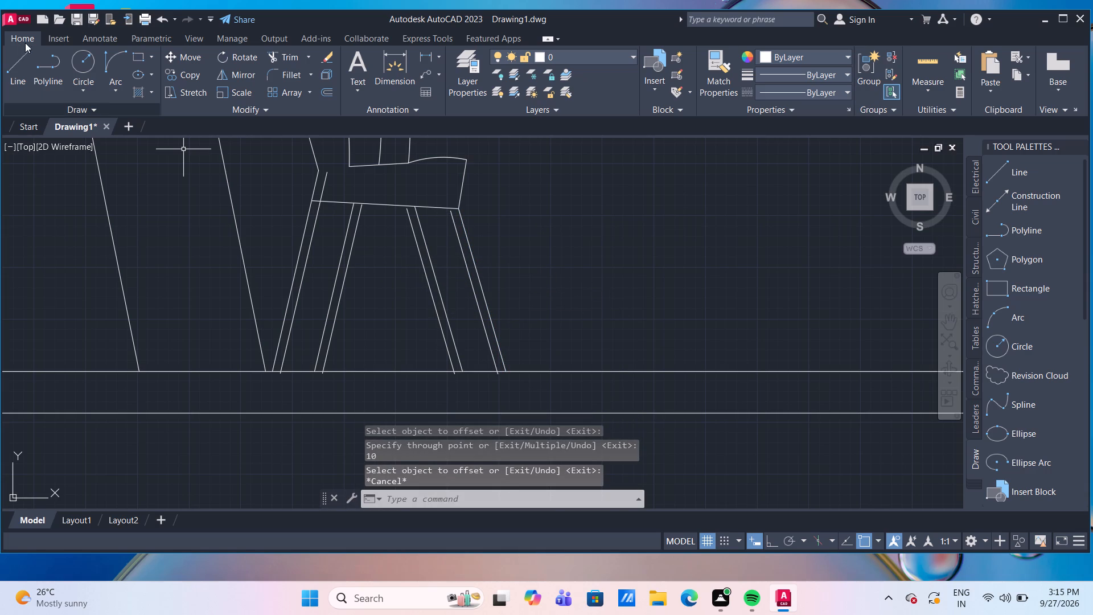
Draw a nearly horizontal line about 415 long across all the leg lines, a little above the floor line.
{"action": "left_click", "coordinate": [20, 61]}
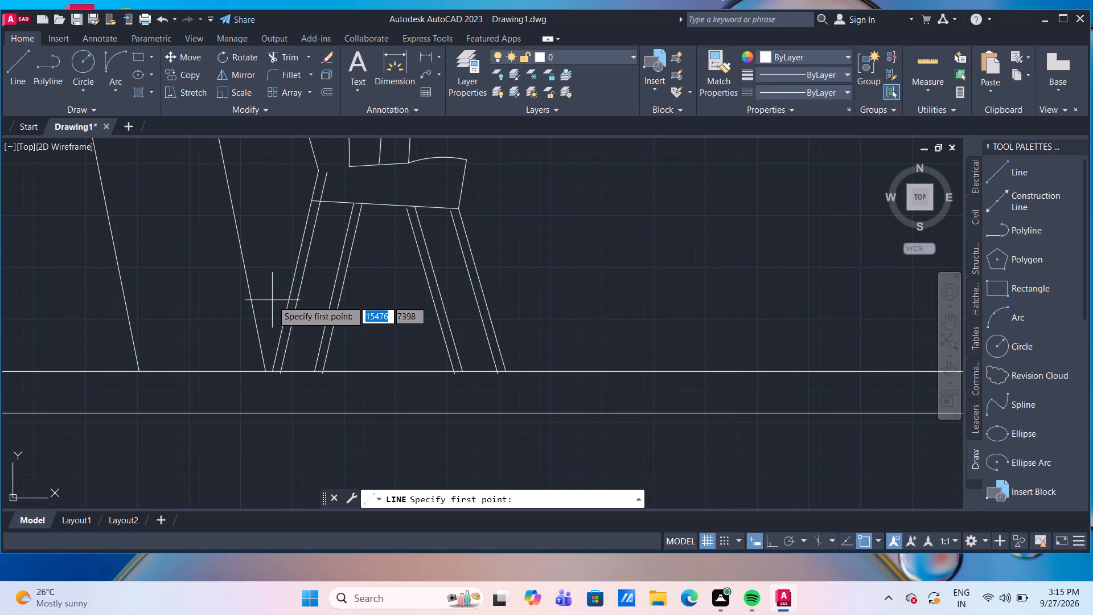
{"action": "left_click_drag", "start_coordinate": [274, 310], "coordinate": [284, 312]}
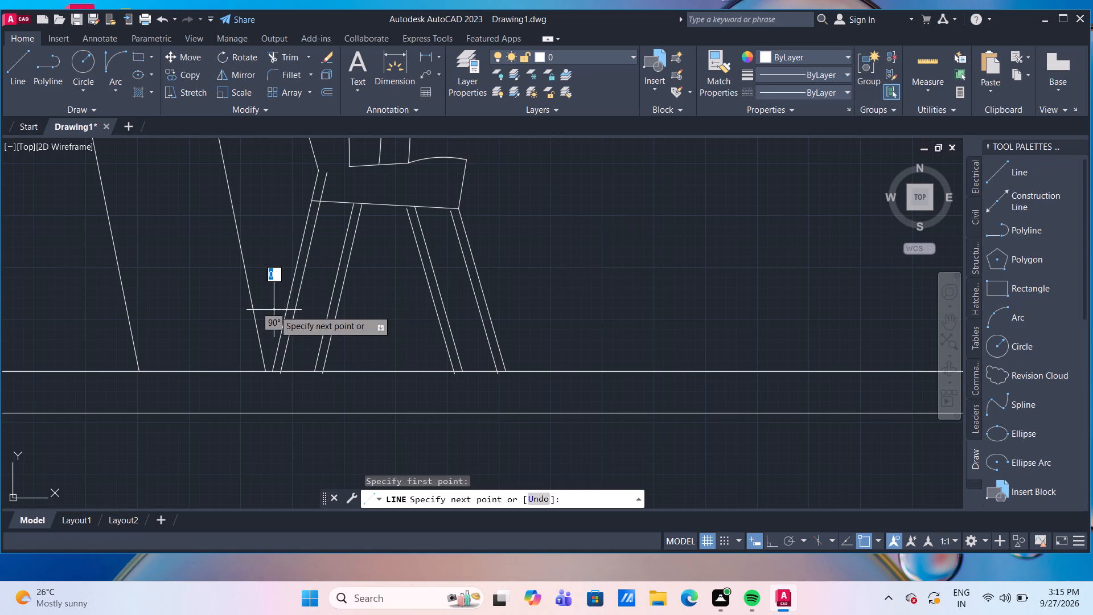
{"action": "left_click", "coordinate": [617, 311]}
{"action": "key", "text": "Escape"}
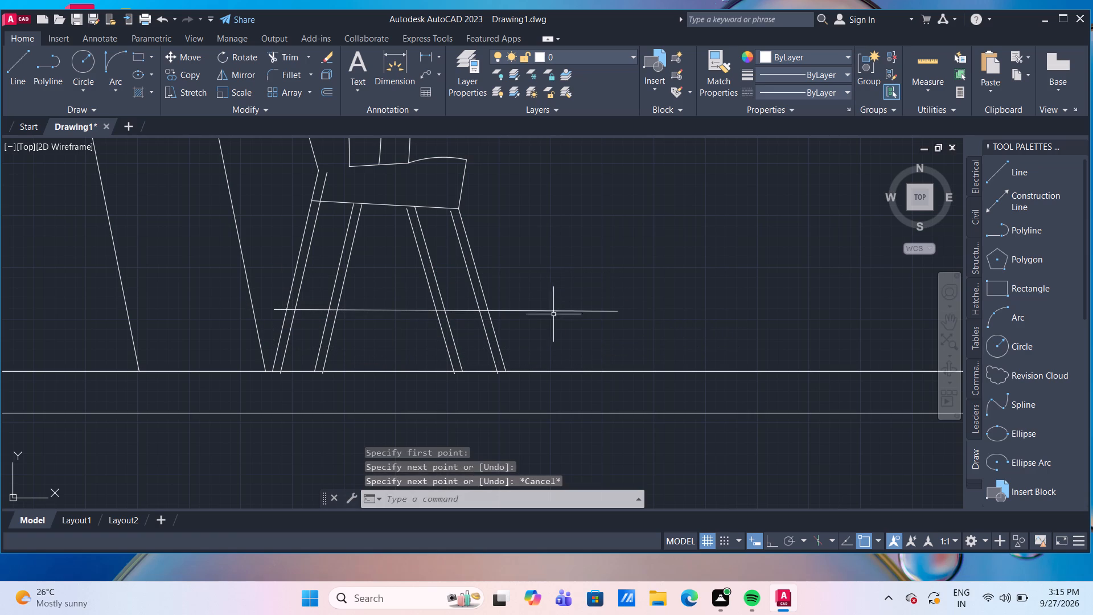
Trim the crossing line's overhang beyond the front leg and the leg lines below the crossing line.
{"action": "type", "text": "tr"}
{"action": "key", "text": "Return"}
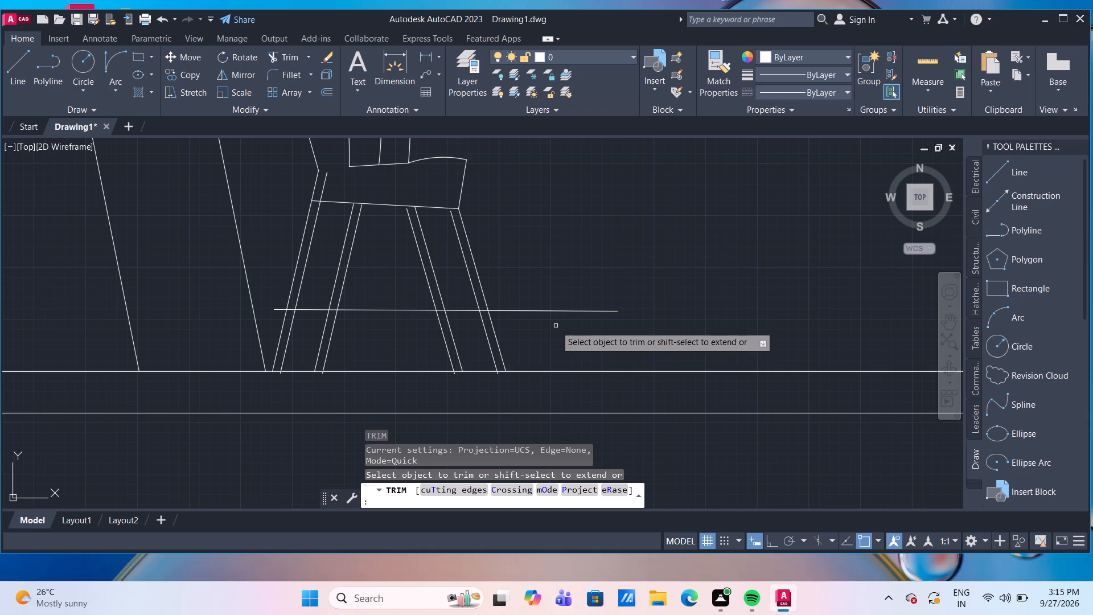
{"action": "left_click", "coordinate": [556, 326]}
{"action": "left_click", "coordinate": [531, 256]}
{"action": "left_click_drag", "start_coordinate": [544, 348], "coordinate": [523, 342]}
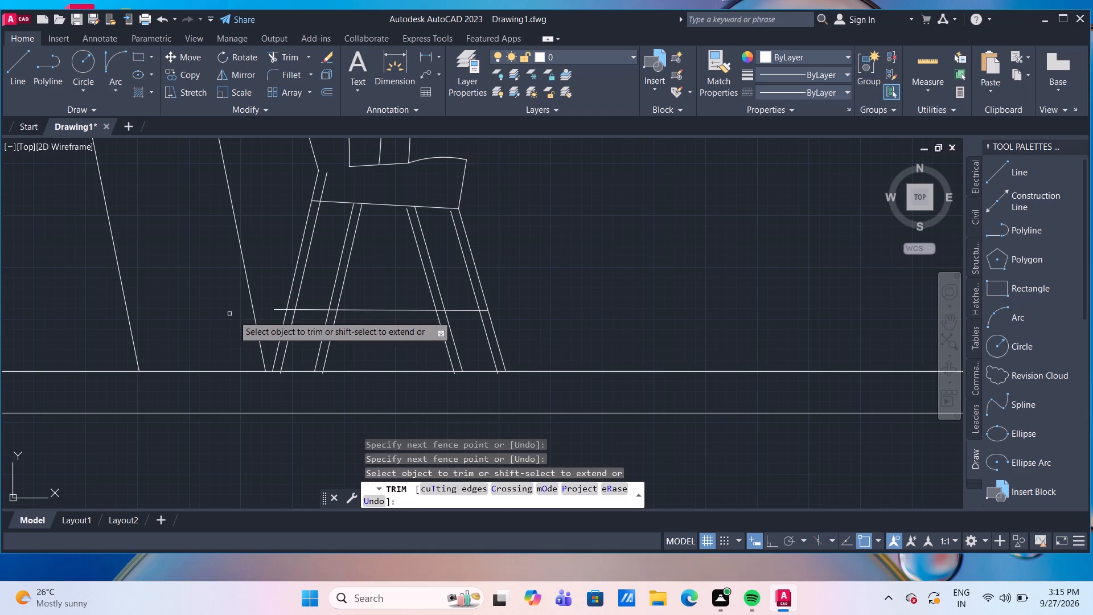
{"action": "left_click", "coordinate": [269, 322]}
{"action": "left_click", "coordinate": [571, 343]}
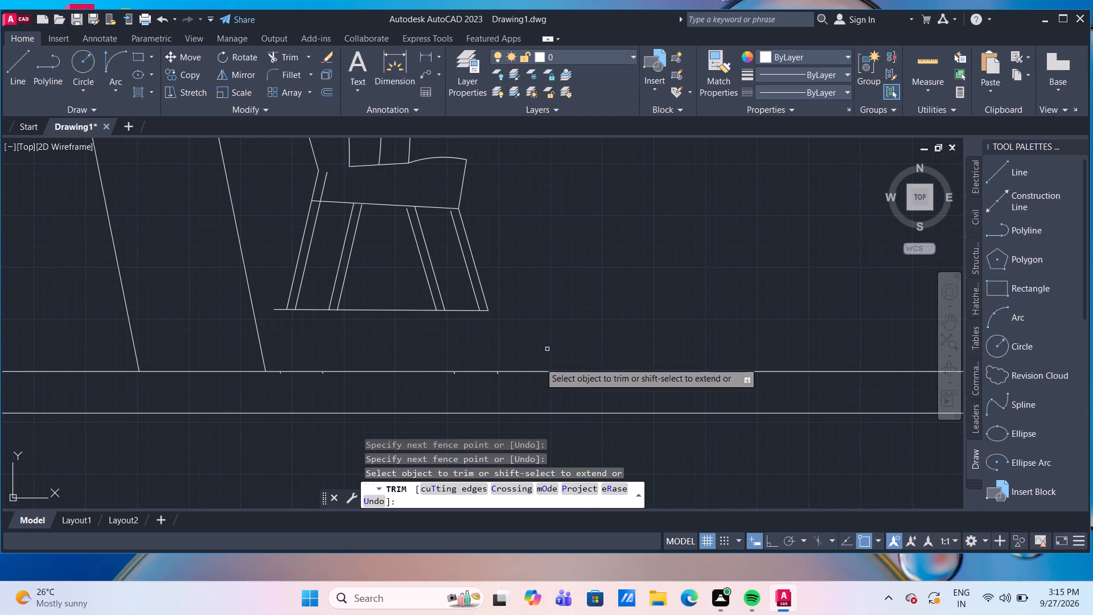
Remove the four tiny leg-line remnants left just under the floor line.
{"action": "scroll", "coordinate": [493, 383], "scroll_direction": "up", "scroll_amount": 2}
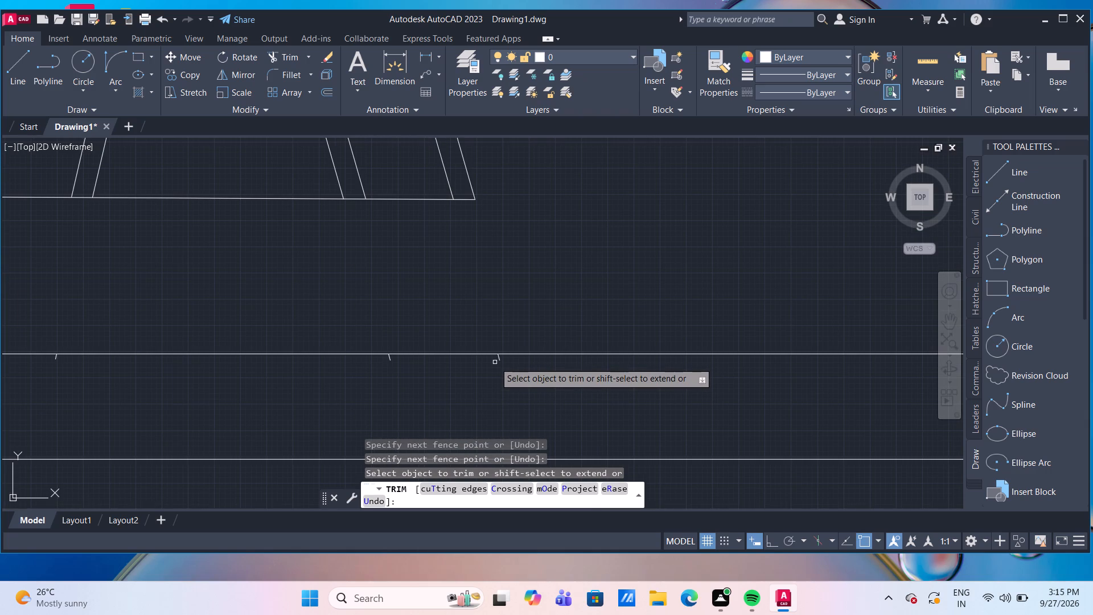
{"action": "left_click", "coordinate": [498, 362]}
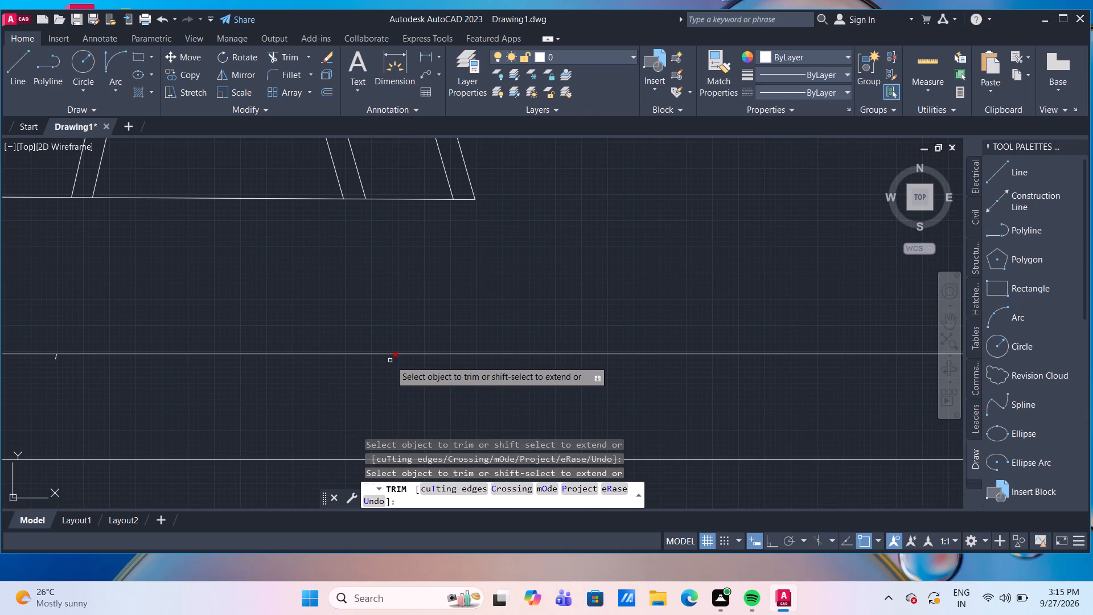
{"action": "left_click", "coordinate": [390, 360]}
{"action": "scroll", "coordinate": [391, 360], "scroll_direction": "down", "scroll_amount": 3}
{"action": "scroll", "coordinate": [269, 357], "scroll_direction": "up", "scroll_amount": 4}
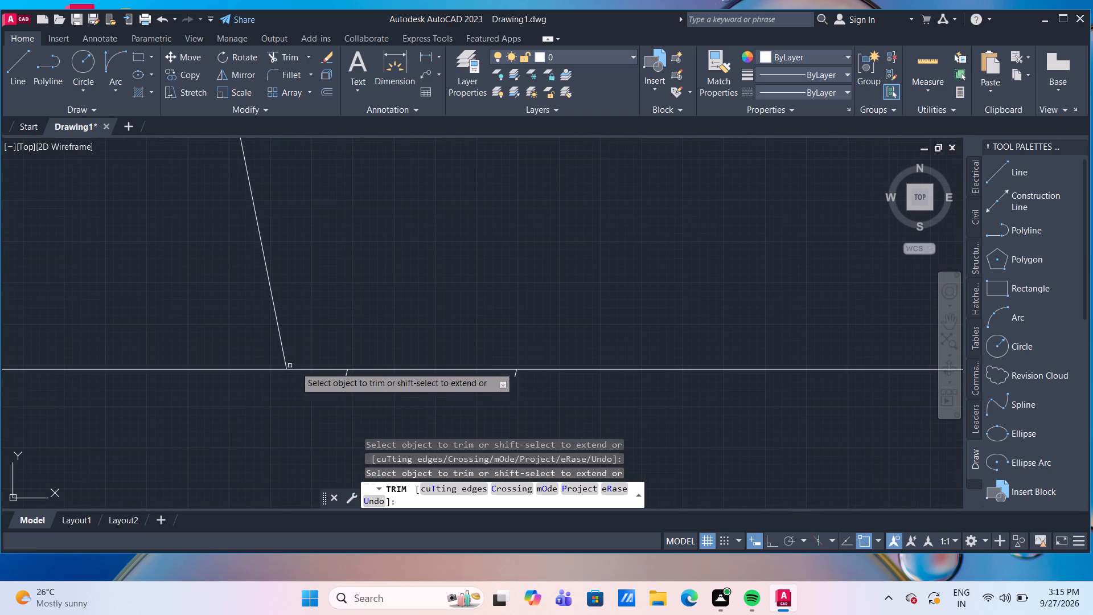
{"action": "left_click", "coordinate": [345, 376]}
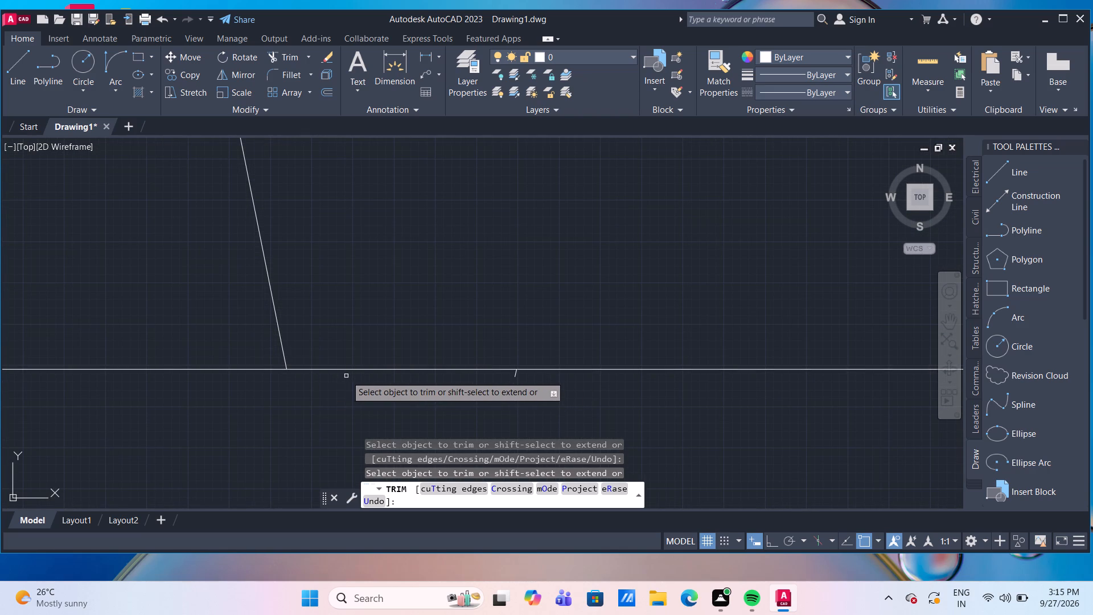
{"action": "left_click", "coordinate": [516, 379]}
{"action": "scroll", "coordinate": [508, 303], "scroll_direction": "down", "scroll_amount": 5}
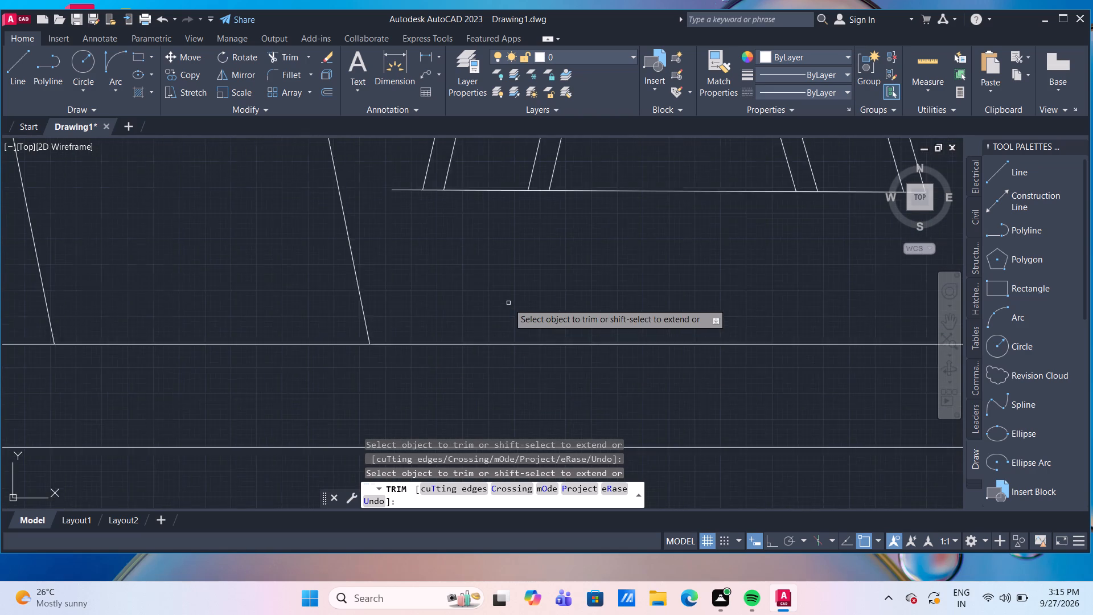
Trim the crossing line between and beyond the two left-hand legs, keeping only the short pieces that close their feet.
{"action": "scroll", "coordinate": [503, 256], "scroll_direction": "up", "scroll_amount": 3}
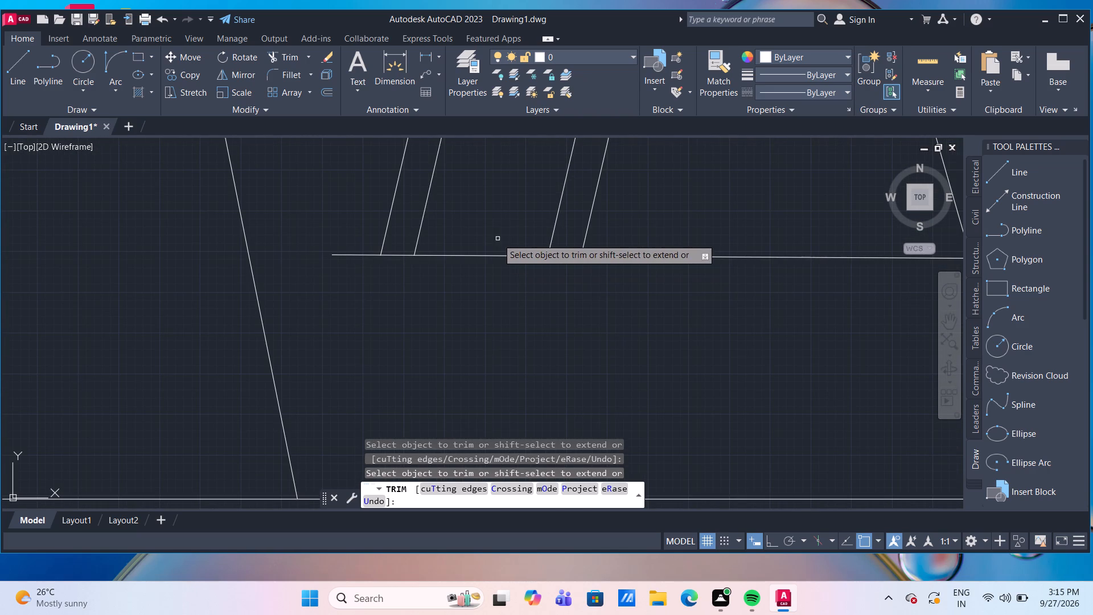
{"action": "left_click", "coordinate": [498, 239]}
{"action": "left_click", "coordinate": [488, 313]}
{"action": "left_click_drag", "start_coordinate": [669, 205], "coordinate": [671, 217]}
{"action": "left_click_drag", "start_coordinate": [655, 334], "coordinate": [638, 332]}
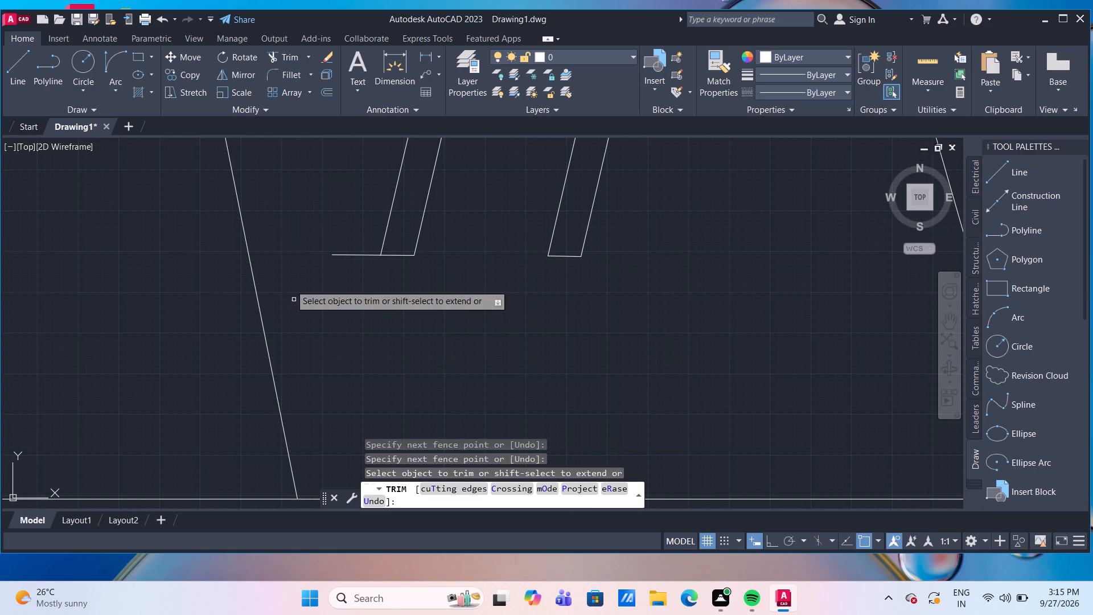
{"action": "left_click", "coordinate": [346, 254]}
{"action": "scroll", "coordinate": [376, 306], "scroll_direction": "down", "scroll_amount": 4}
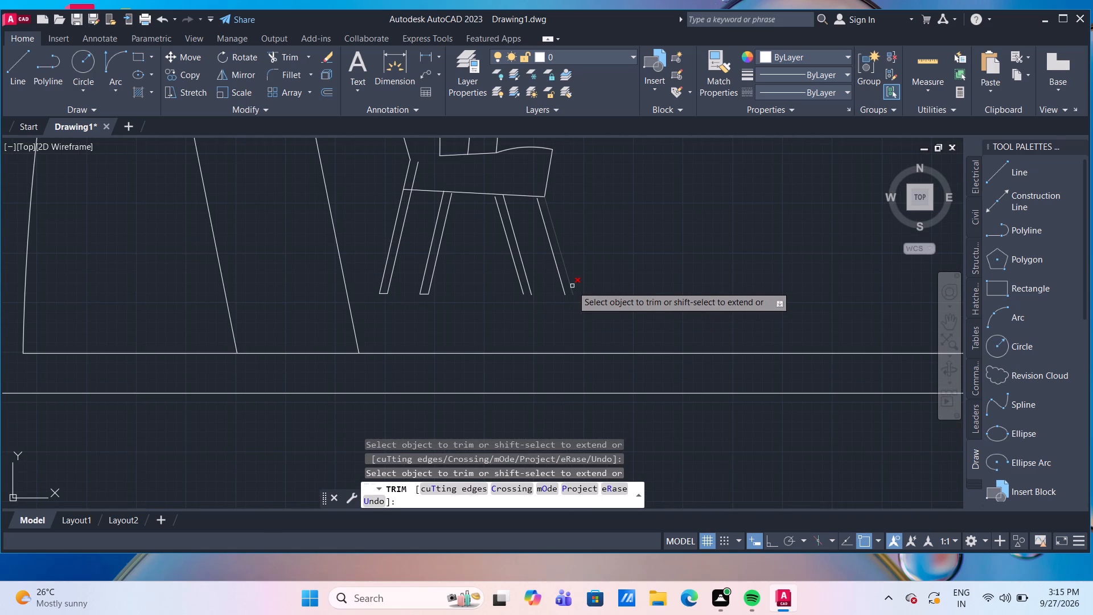
{"action": "scroll", "coordinate": [501, 316], "scroll_direction": "up", "scroll_amount": 1}
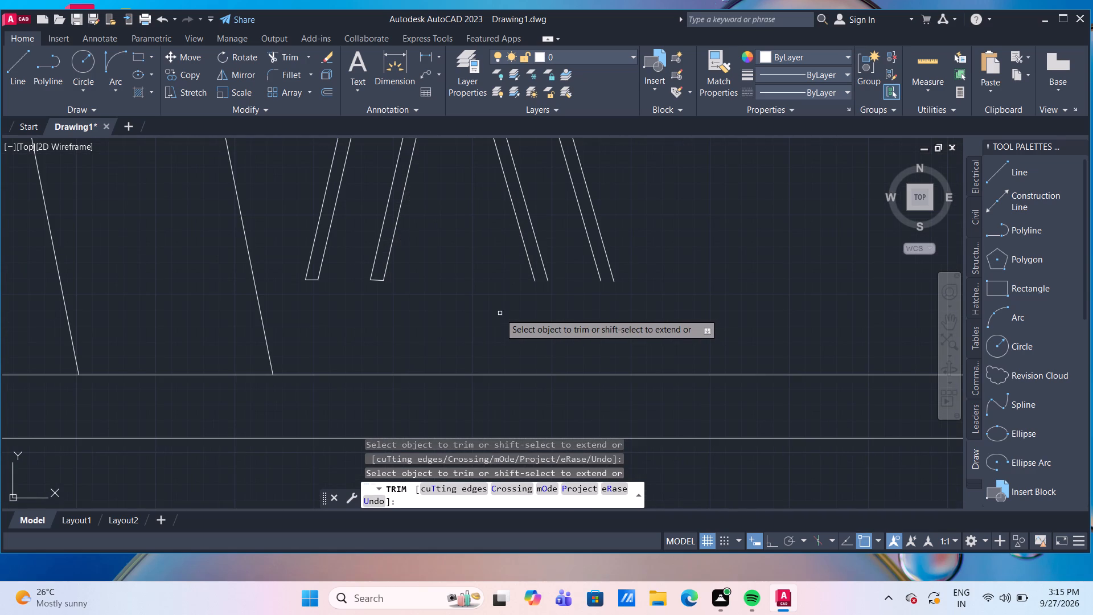
Undo the last two trims so the crossing line again spans the chair's leg ends.
{"action": "middle_click_drag", "start_coordinate": [499, 313], "coordinate": [438, 321]}
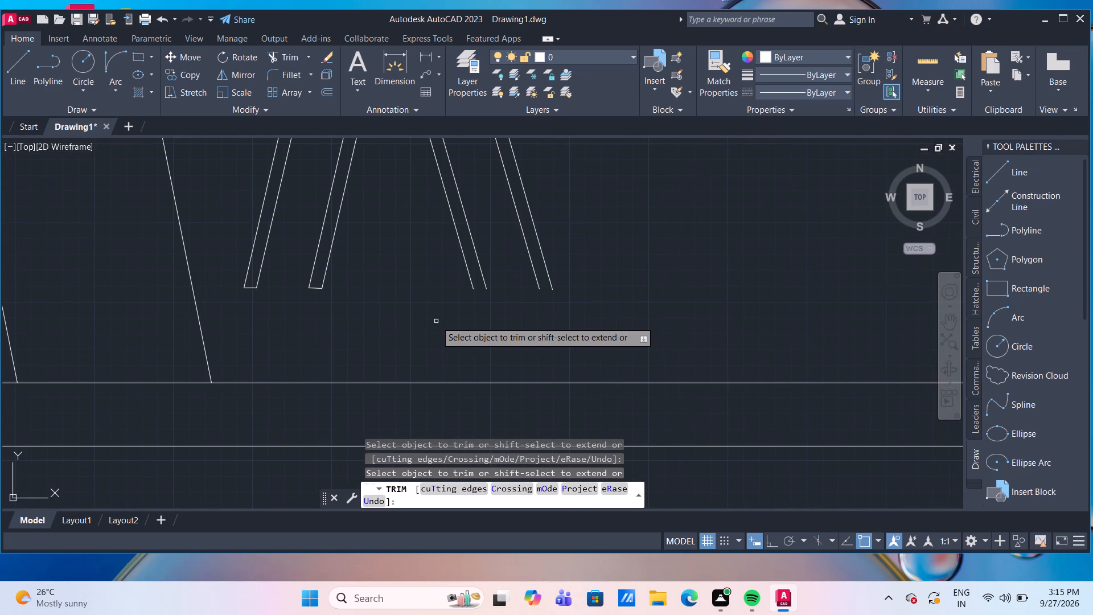
{"action": "key", "text": "ctrl+z"}
{"action": "key", "text": "ctrl+z"}
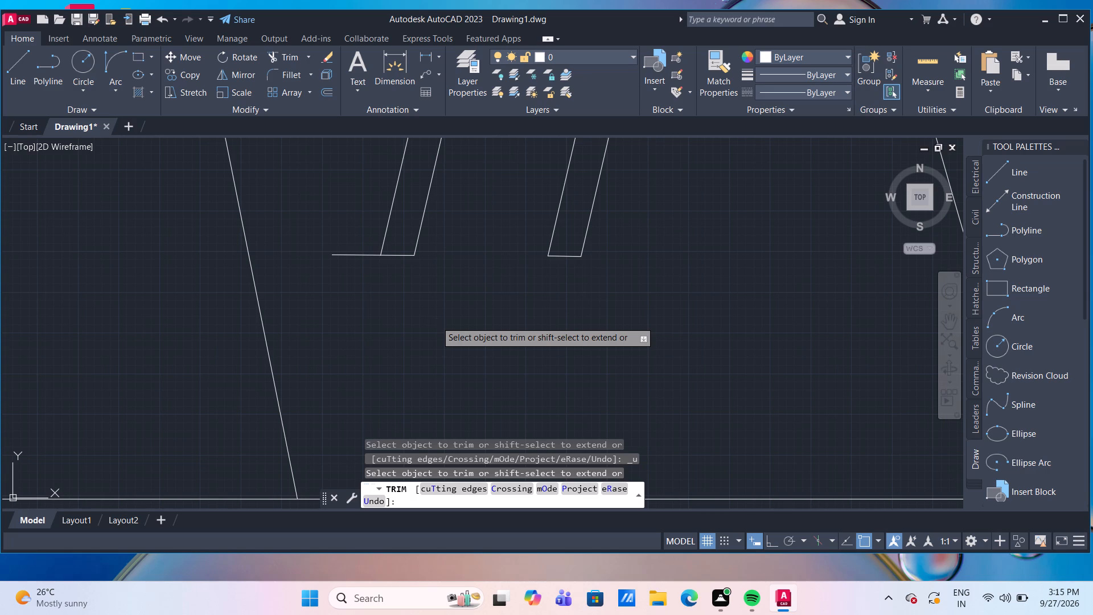
{"action": "scroll", "coordinate": [440, 320], "scroll_direction": "down", "scroll_amount": 3}
{"action": "scroll", "coordinate": [603, 319], "scroll_direction": "up", "scroll_amount": 2}
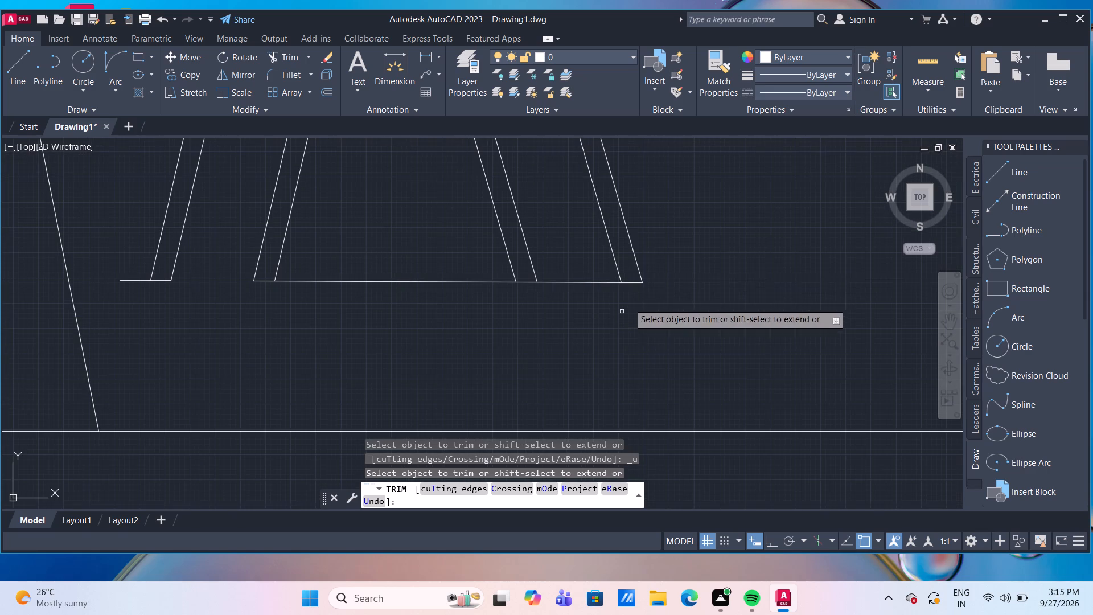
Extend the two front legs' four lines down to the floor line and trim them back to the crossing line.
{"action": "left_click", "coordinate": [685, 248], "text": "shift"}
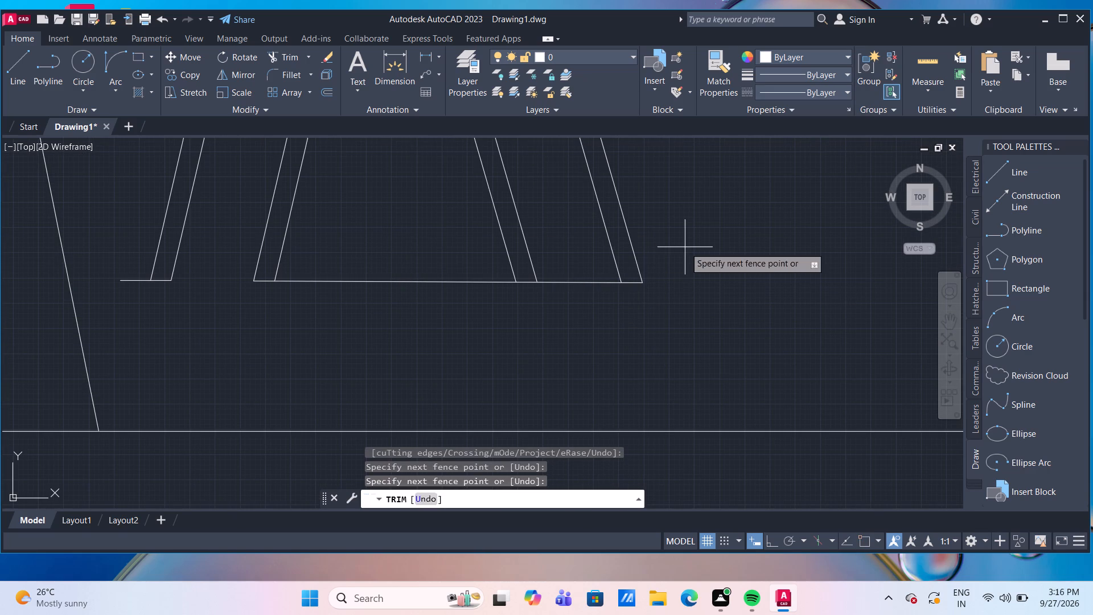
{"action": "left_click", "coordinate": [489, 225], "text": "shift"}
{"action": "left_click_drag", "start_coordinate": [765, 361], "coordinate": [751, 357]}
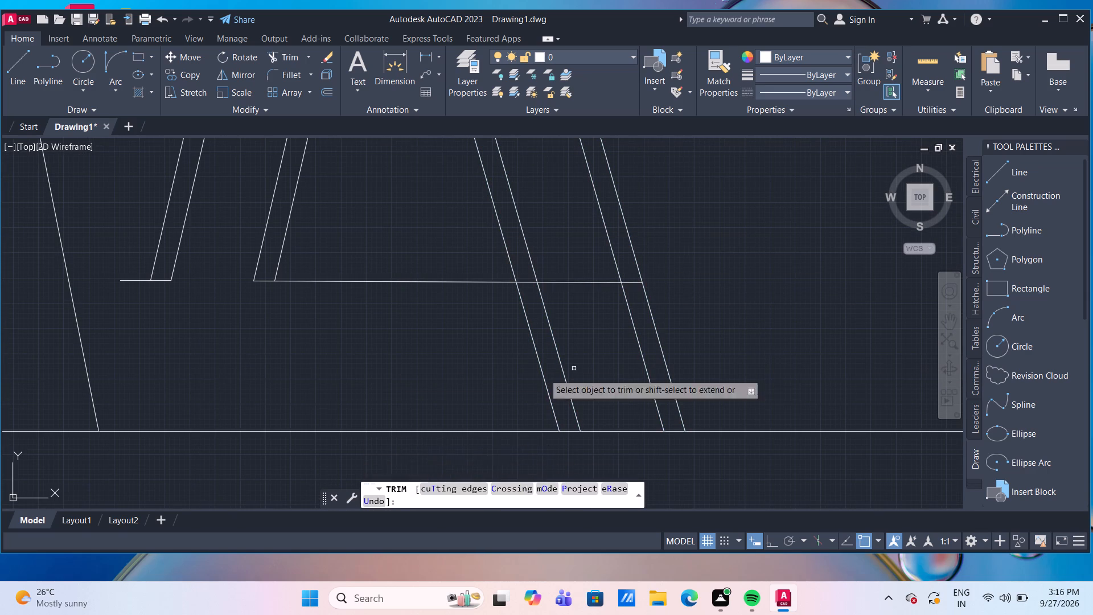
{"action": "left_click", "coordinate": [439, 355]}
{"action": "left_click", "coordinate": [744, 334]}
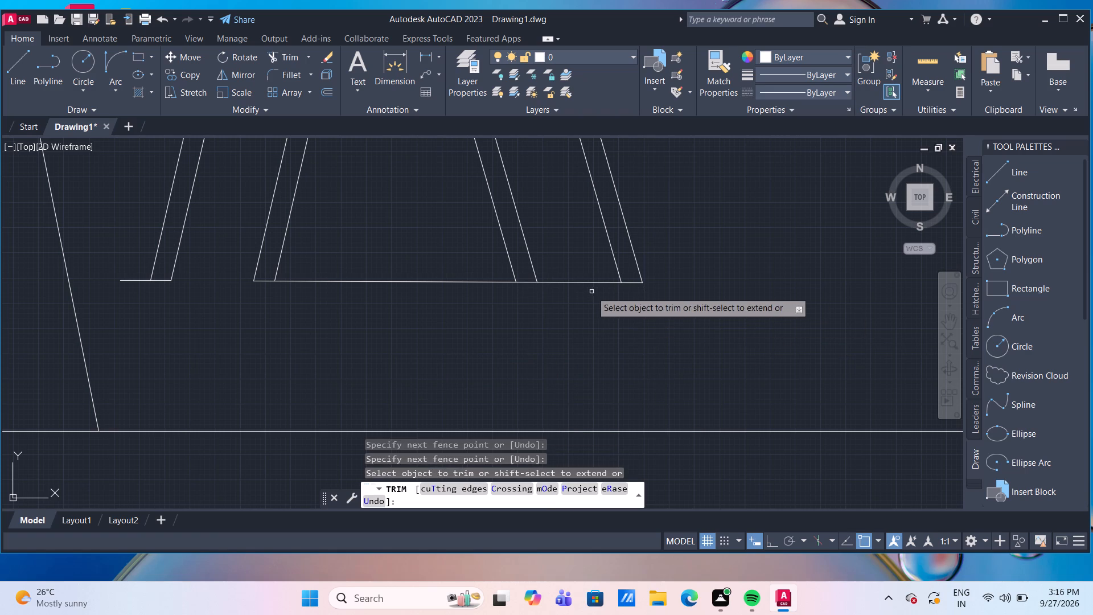
Trim the crossing line between the front legs, across the middle gap and beyond the rearmost leg, leaving each foot closed.
{"action": "left_click", "coordinate": [587, 283]}
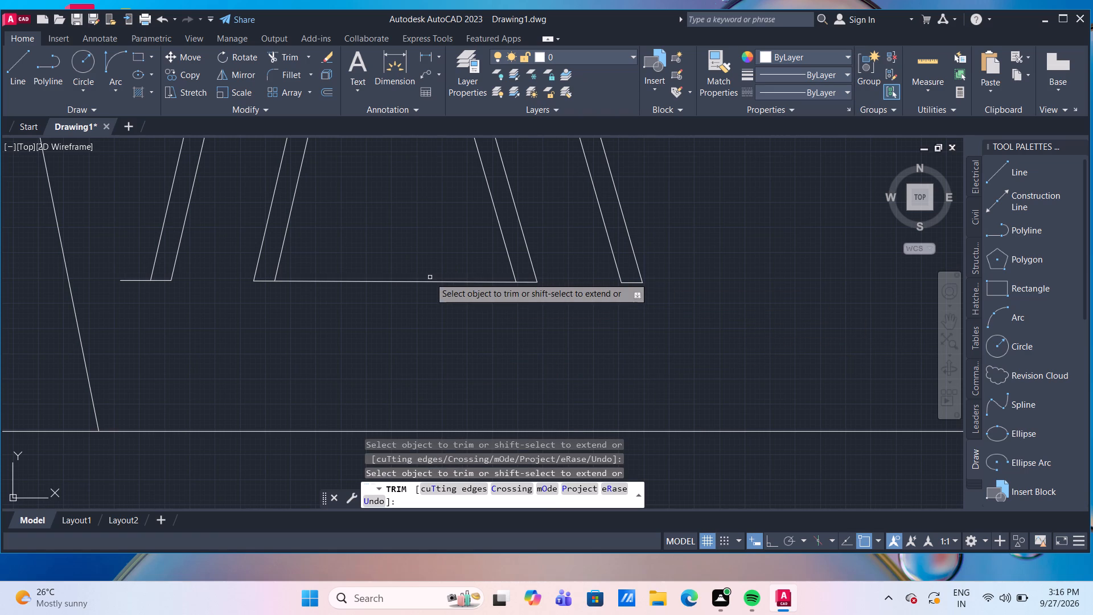
{"action": "left_click", "coordinate": [429, 281]}
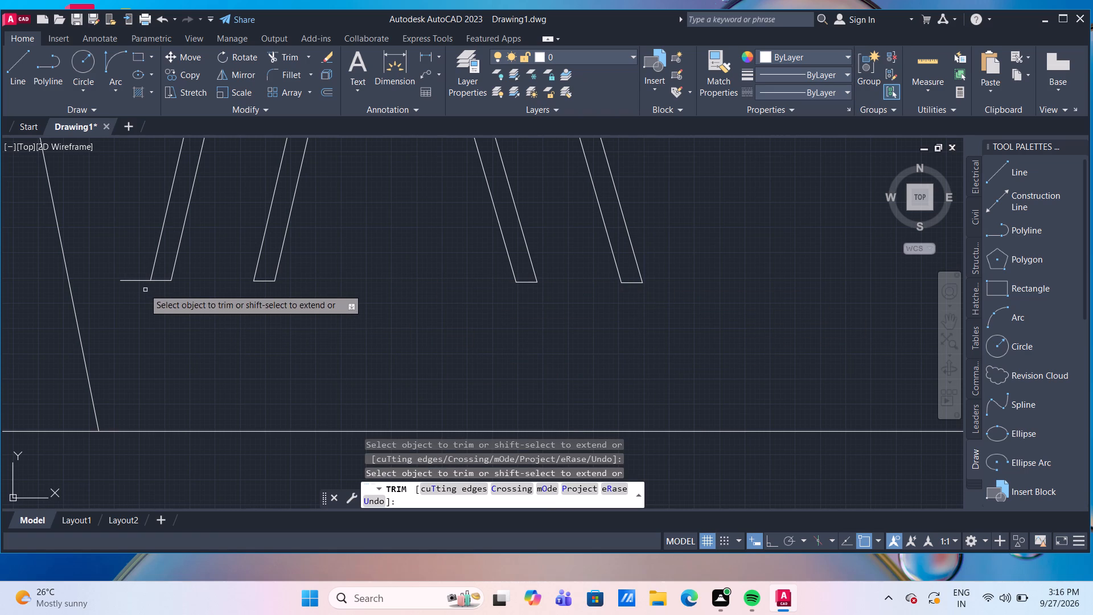
{"action": "left_click", "coordinate": [135, 280]}
{"action": "scroll", "coordinate": [336, 312], "scroll_direction": "down", "scroll_amount": 6}
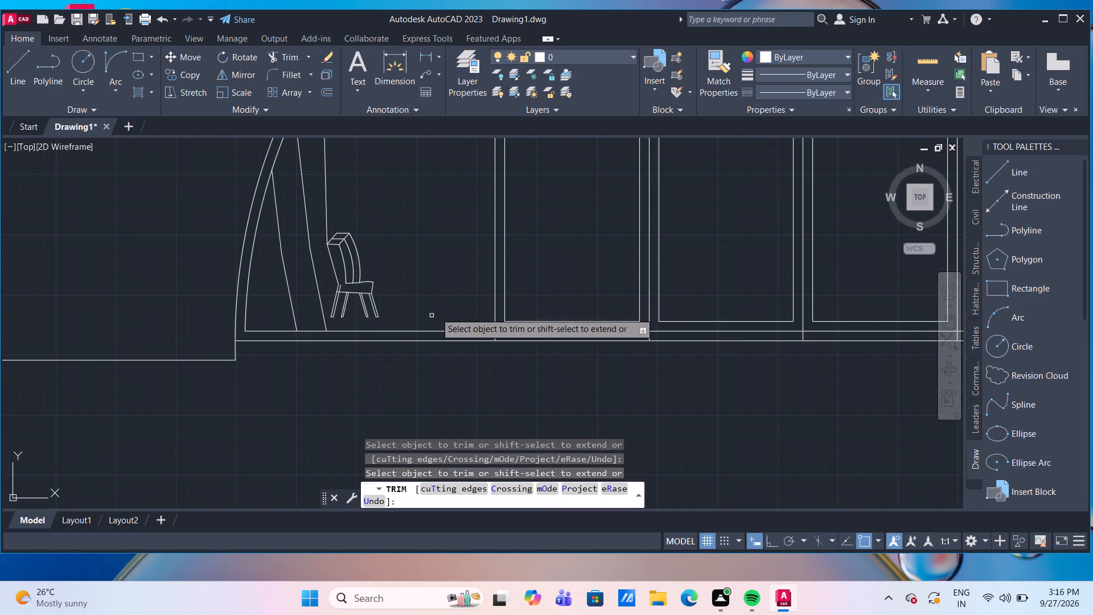
{"action": "scroll", "coordinate": [432, 302], "scroll_direction": "down", "scroll_amount": 2}
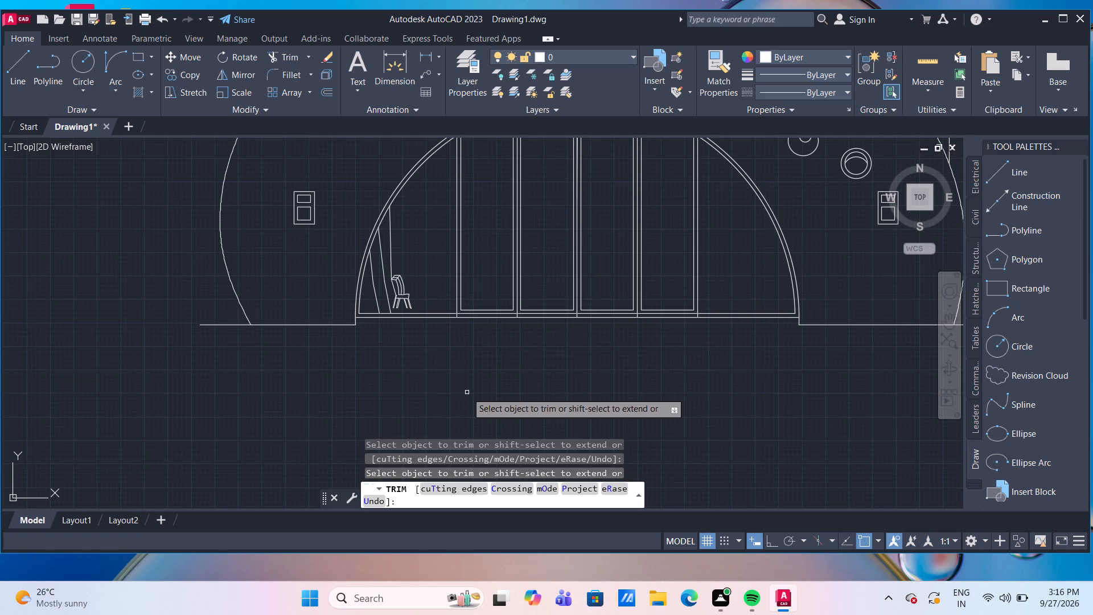
{"action": "scroll", "coordinate": [471, 395], "scroll_direction": "down", "scroll_amount": 1}
{"action": "middle_click_drag", "start_coordinate": [491, 393], "coordinate": [511, 406]}
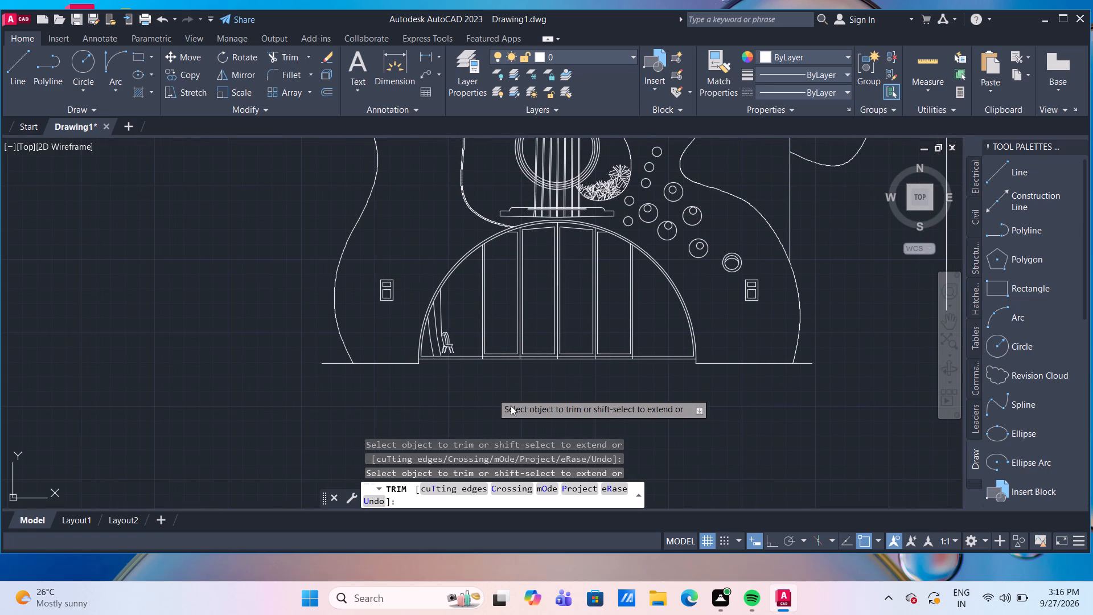
{"action": "scroll", "coordinate": [546, 384], "scroll_direction": "up", "scroll_amount": 1}
{"action": "key", "text": "Escape"}
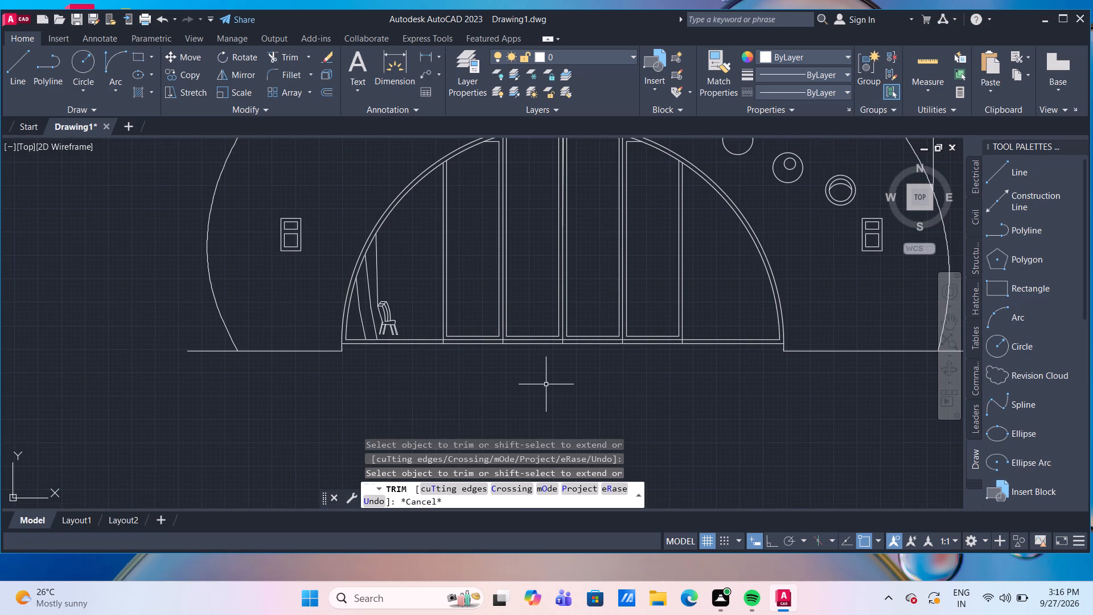
Trim the rearmost leg's inner line at the seat's bottom edge and extend the other three legs' short lines up to that edge.
{"action": "middle_click_drag", "start_coordinate": [546, 384], "coordinate": [517, 412]}
{"action": "scroll", "coordinate": [517, 412], "scroll_direction": "down", "scroll_amount": 1}
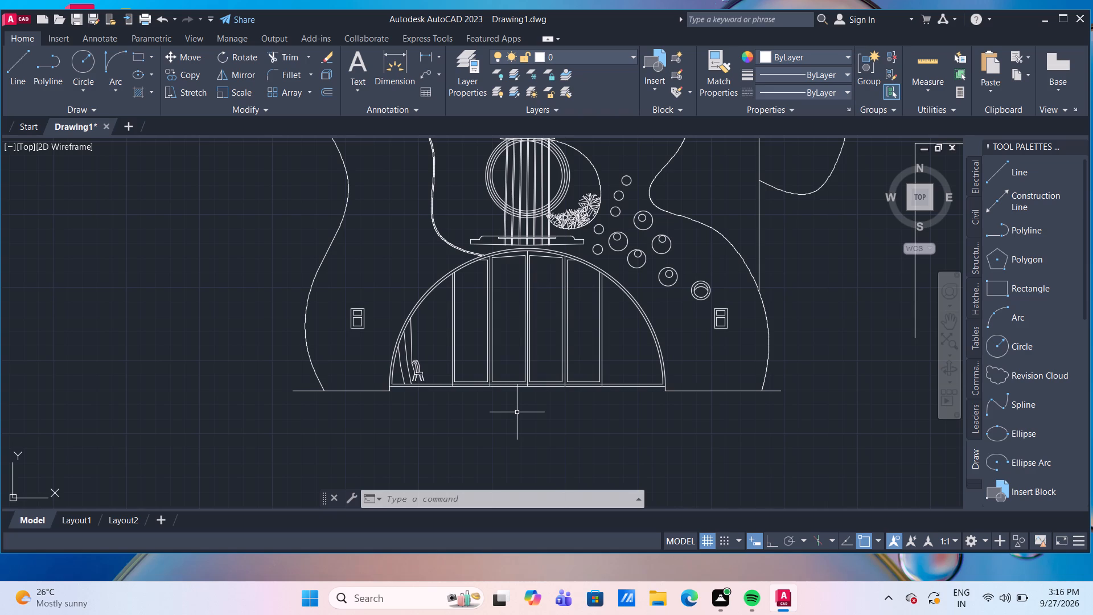
{"action": "scroll", "coordinate": [422, 371], "scroll_direction": "up", "scroll_amount": 4}
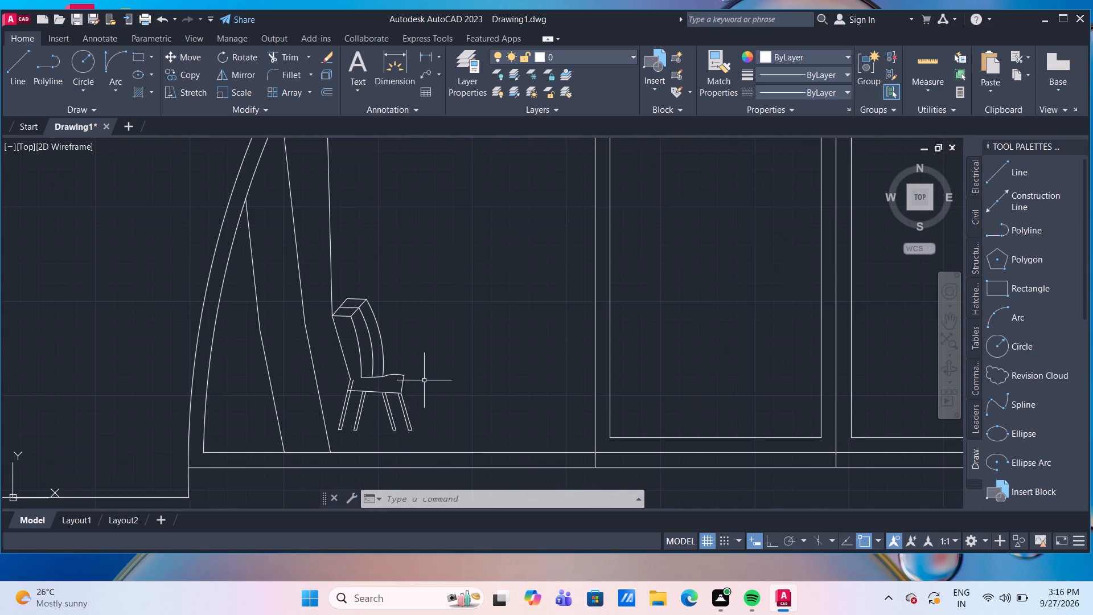
{"action": "left_click_drag", "start_coordinate": [430, 441], "coordinate": [422, 437]}
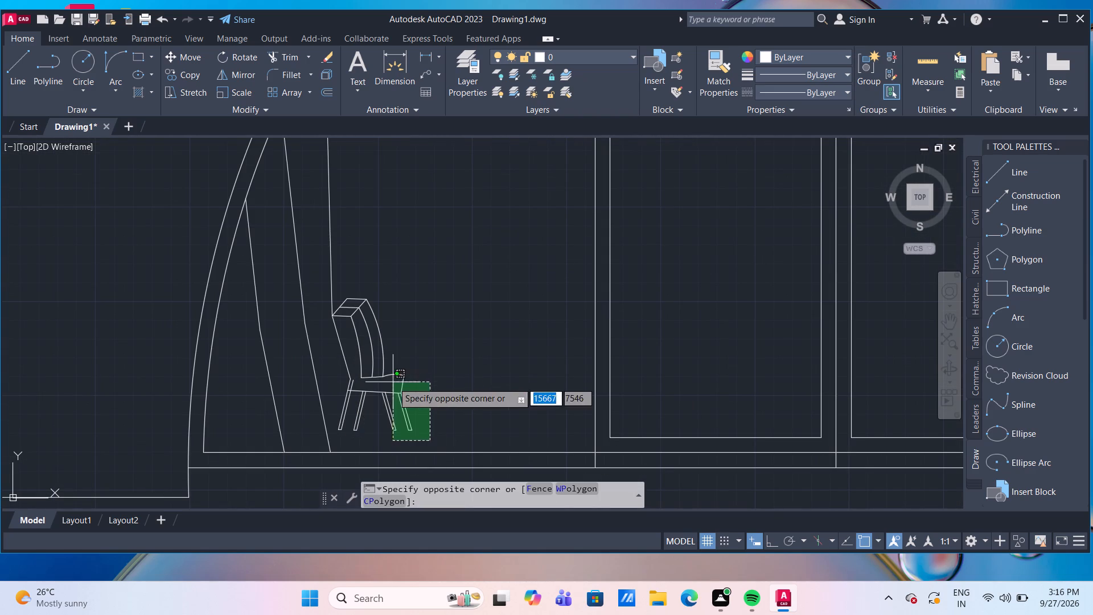
{"action": "key", "text": "Escape"}
{"action": "scroll", "coordinate": [358, 395], "scroll_direction": "up", "scroll_amount": 3}
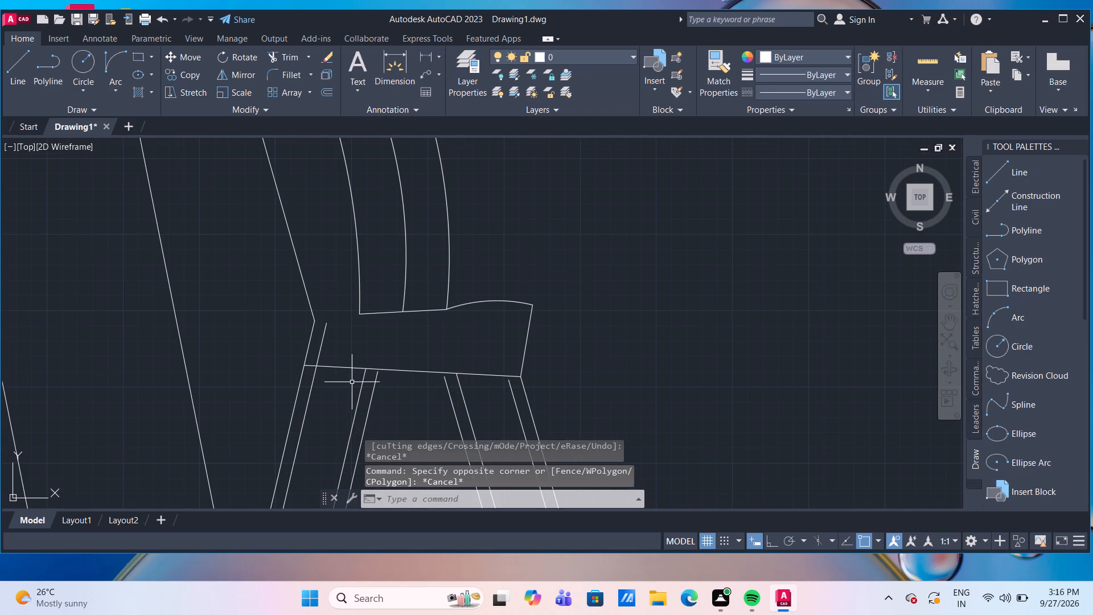
{"action": "middle_click_drag", "start_coordinate": [352, 364], "coordinate": [356, 314]}
{"action": "scroll", "coordinate": [352, 364], "scroll_direction": "up", "scroll_amount": 1}
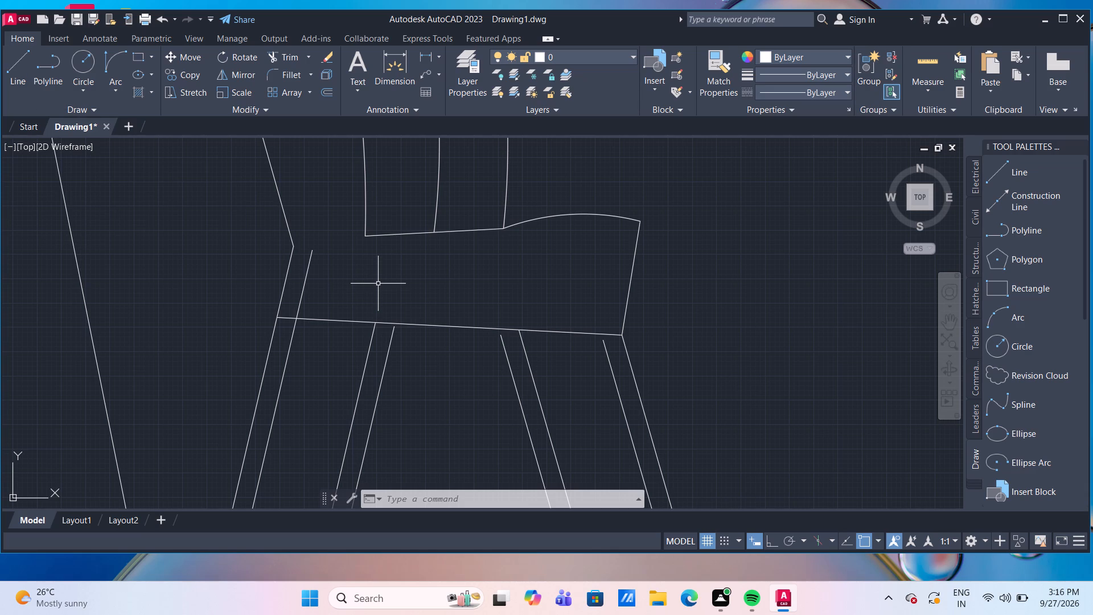
{"action": "type", "text": "tr"}
{"action": "key", "text": "Return"}
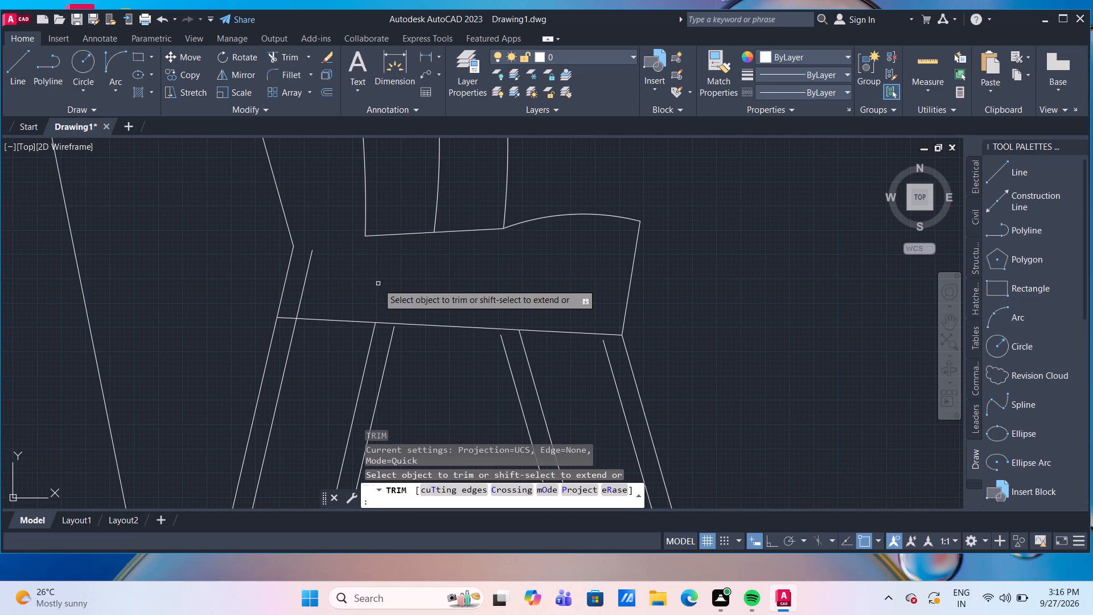
{"action": "left_click", "coordinate": [307, 274]}
{"action": "left_click_drag", "start_coordinate": [434, 345], "coordinate": [428, 346], "text": "shift"}
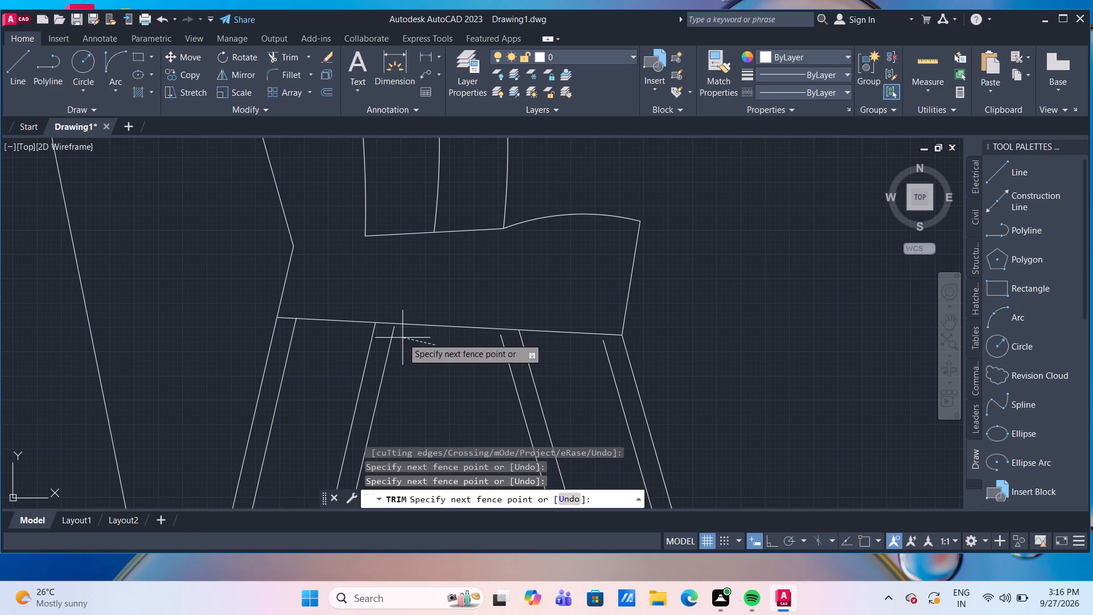
{"action": "left_click", "coordinate": [388, 332], "text": "shift"}
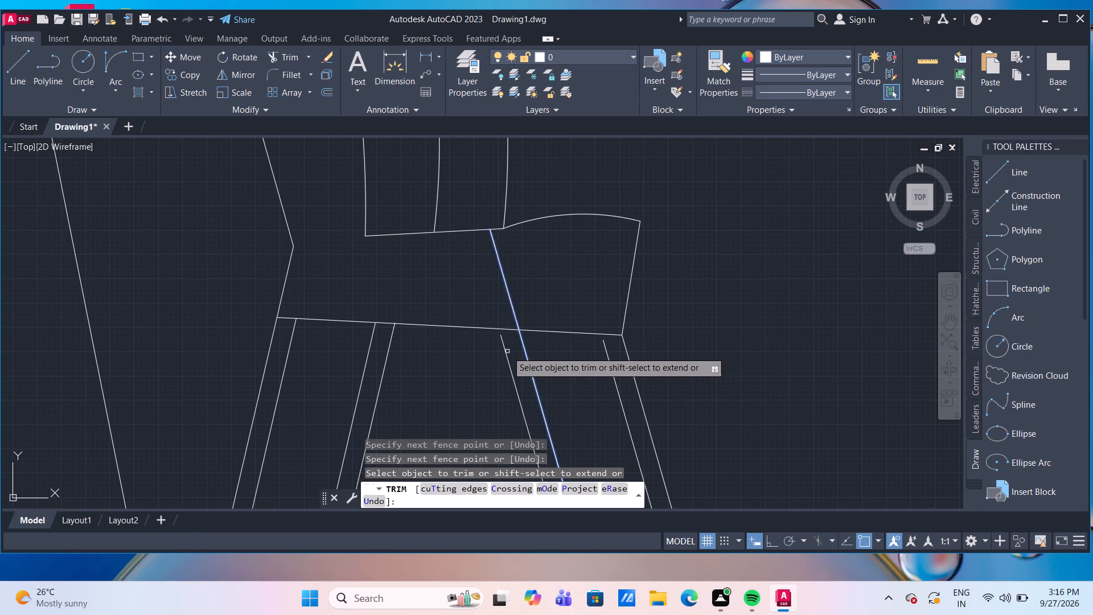
{"action": "left_click", "coordinate": [505, 355], "text": "shift"}
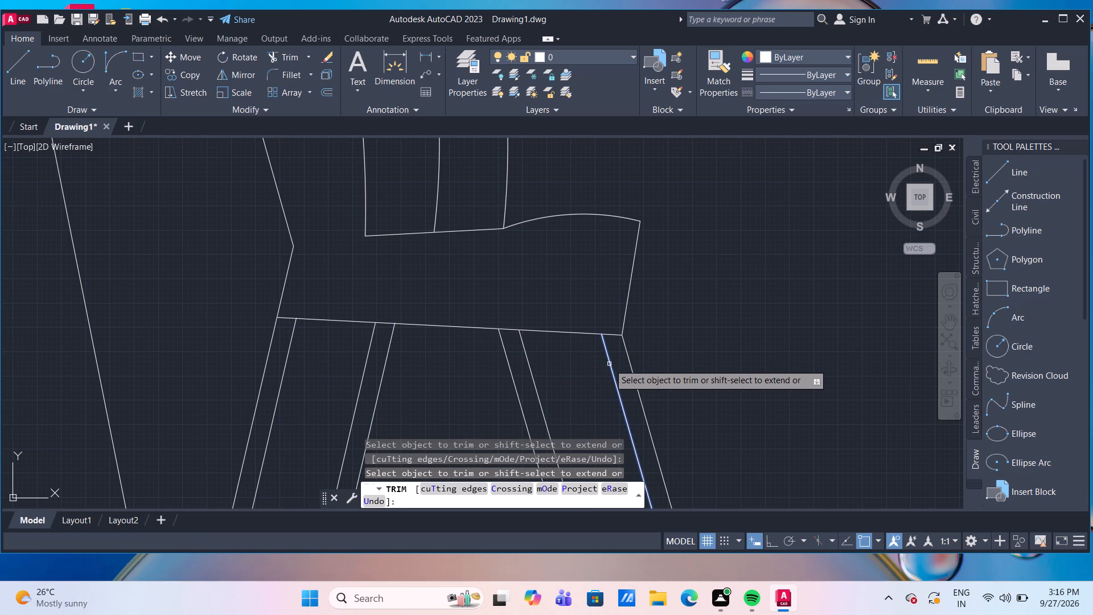
{"action": "left_click", "coordinate": [609, 364], "text": "shift"}
{"action": "scroll", "coordinate": [299, 310], "scroll_direction": "up", "scroll_amount": 3}
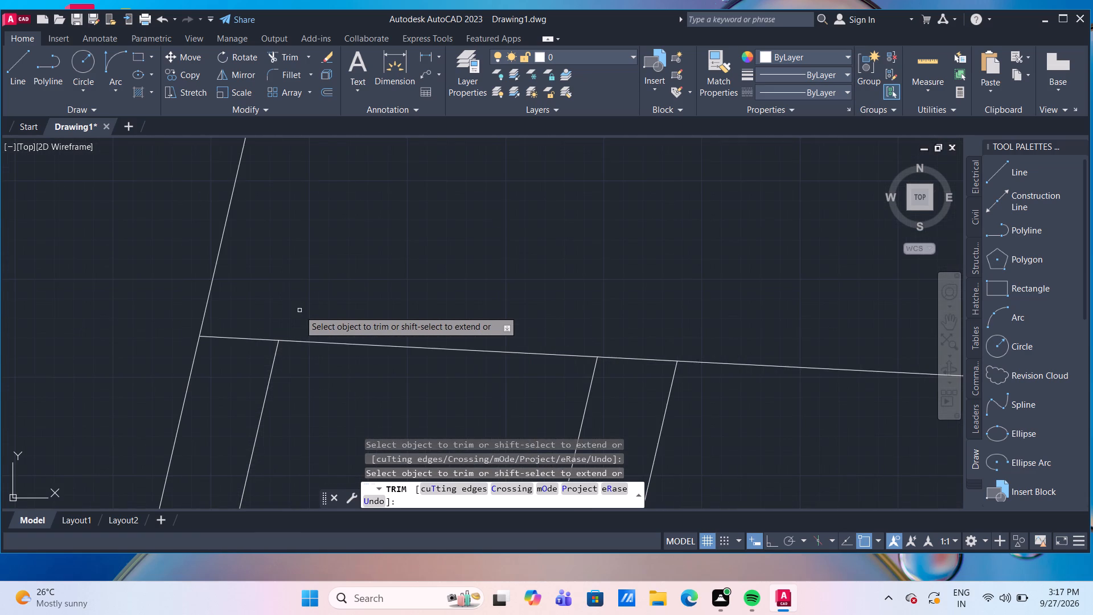
{"action": "scroll", "coordinate": [299, 314], "scroll_direction": "down", "scroll_amount": 8}
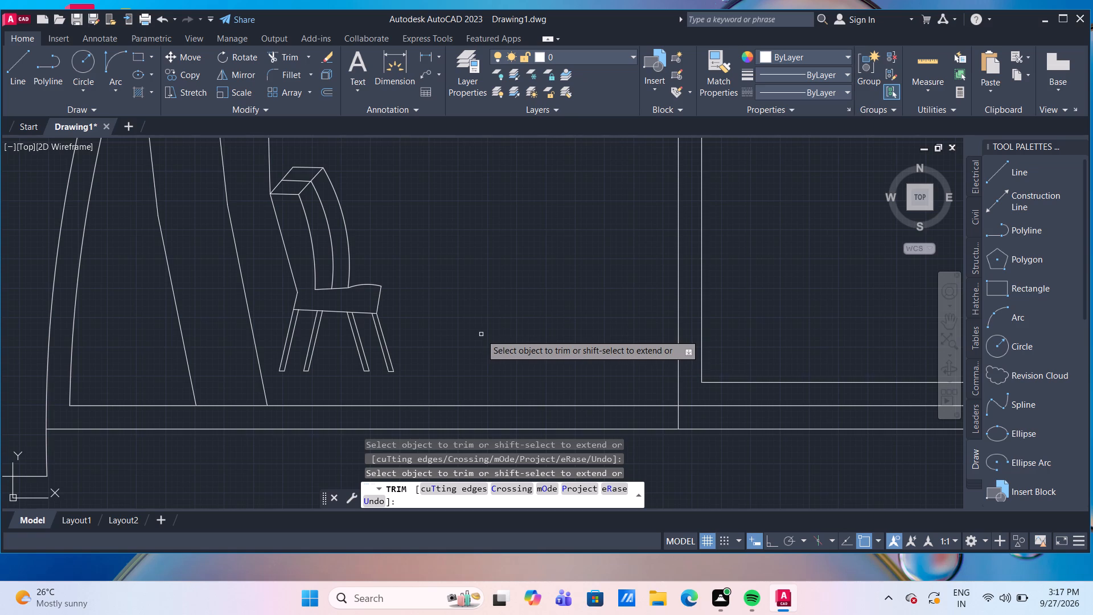
{"action": "scroll", "coordinate": [481, 334], "scroll_direction": "down", "scroll_amount": 1}
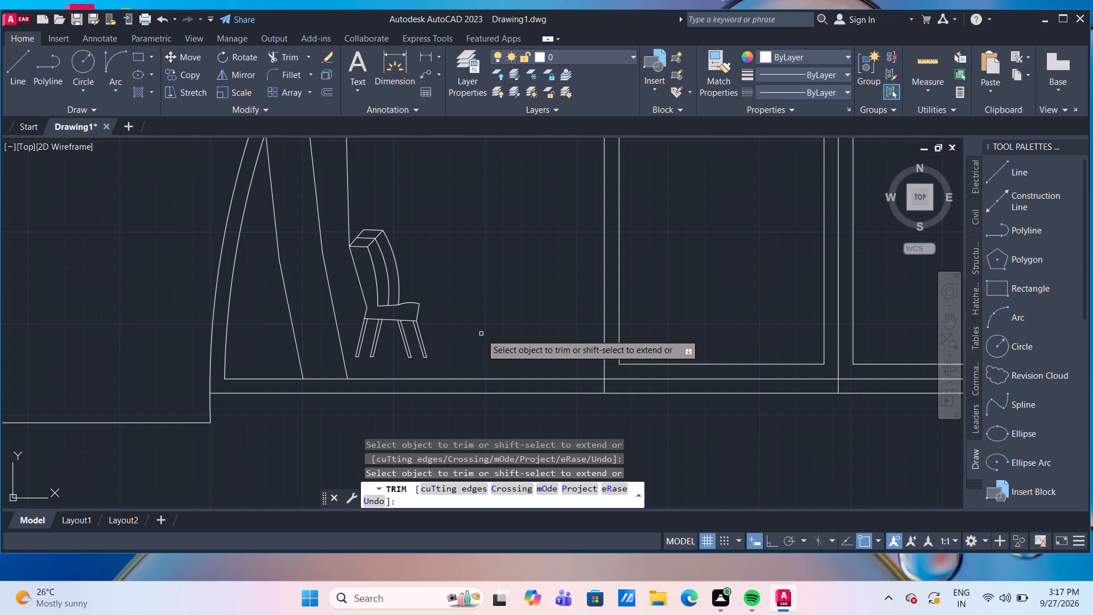
{"action": "key", "text": "Escape"}
Join all the chair's lines and arcs, including back, top rail, seat, legs and feet, into polylines.
{"action": "left_click", "coordinate": [457, 348]}
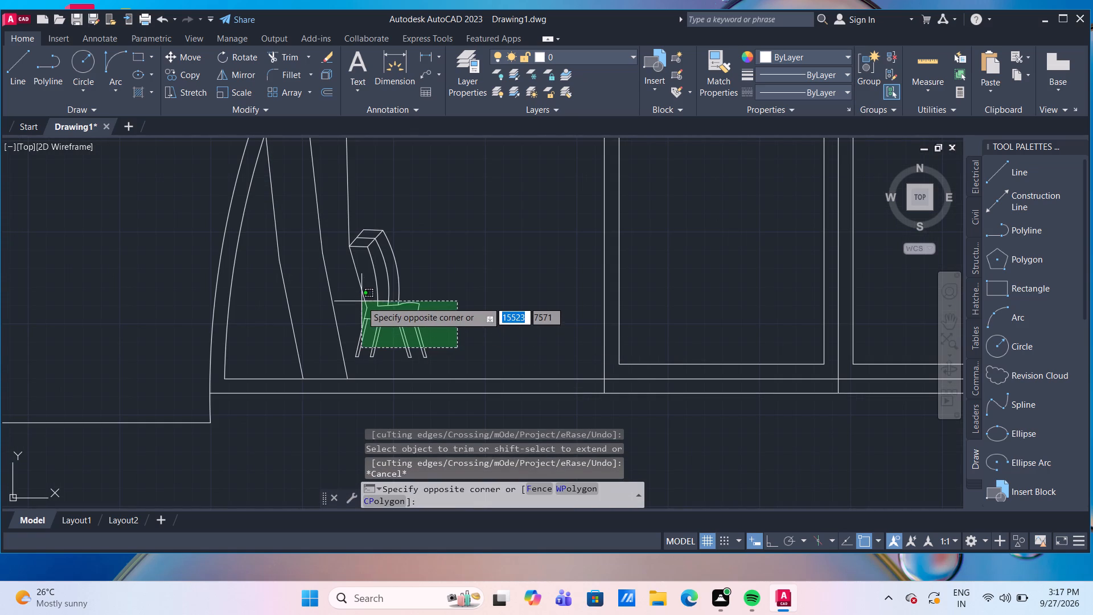
{"action": "left_click", "coordinate": [351, 300]}
{"action": "scroll", "coordinate": [386, 360], "scroll_direction": "up", "scroll_amount": 3}
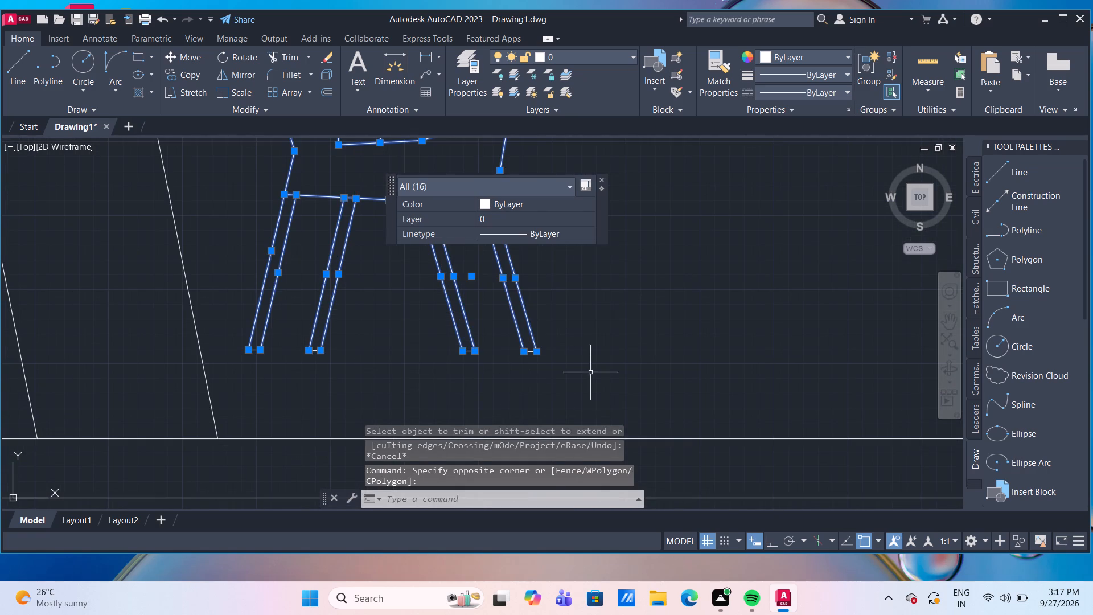
{"action": "left_click_drag", "start_coordinate": [594, 374], "coordinate": [544, 352]}
{"action": "left_click", "coordinate": [240, 281]}
{"action": "scroll", "coordinate": [405, 323], "scroll_direction": "down", "scroll_amount": 2}
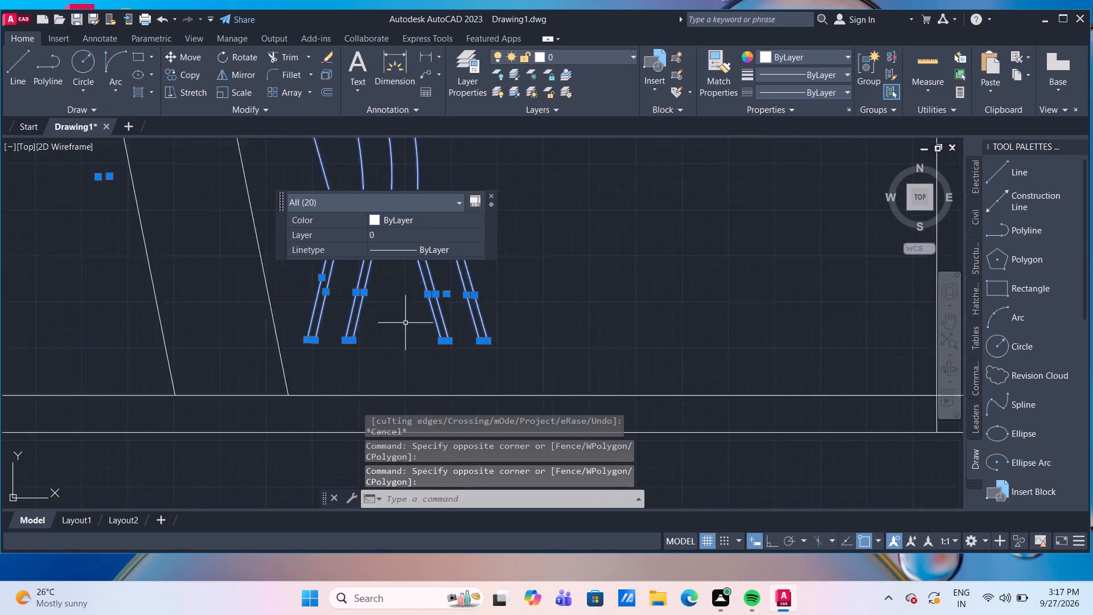
{"action": "middle_click_drag", "start_coordinate": [509, 318], "coordinate": [460, 427]}
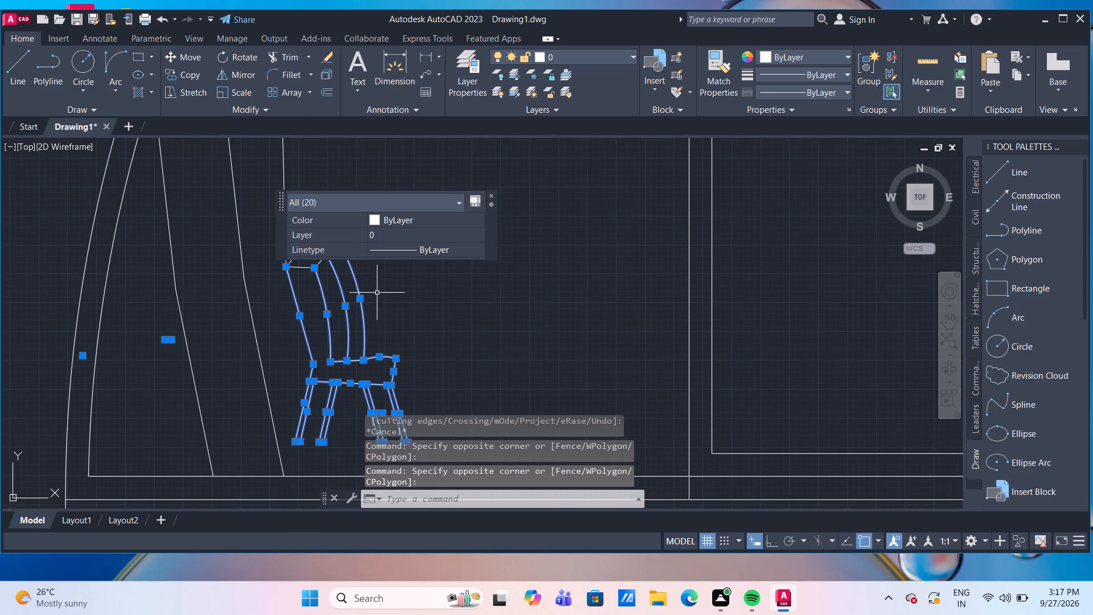
{"action": "middle_click_drag", "start_coordinate": [369, 298], "coordinate": [282, 407]}
{"action": "scroll", "coordinate": [262, 354], "scroll_direction": "up", "scroll_amount": 3}
{"action": "scroll", "coordinate": [254, 355], "scroll_direction": "down", "scroll_amount": 1}
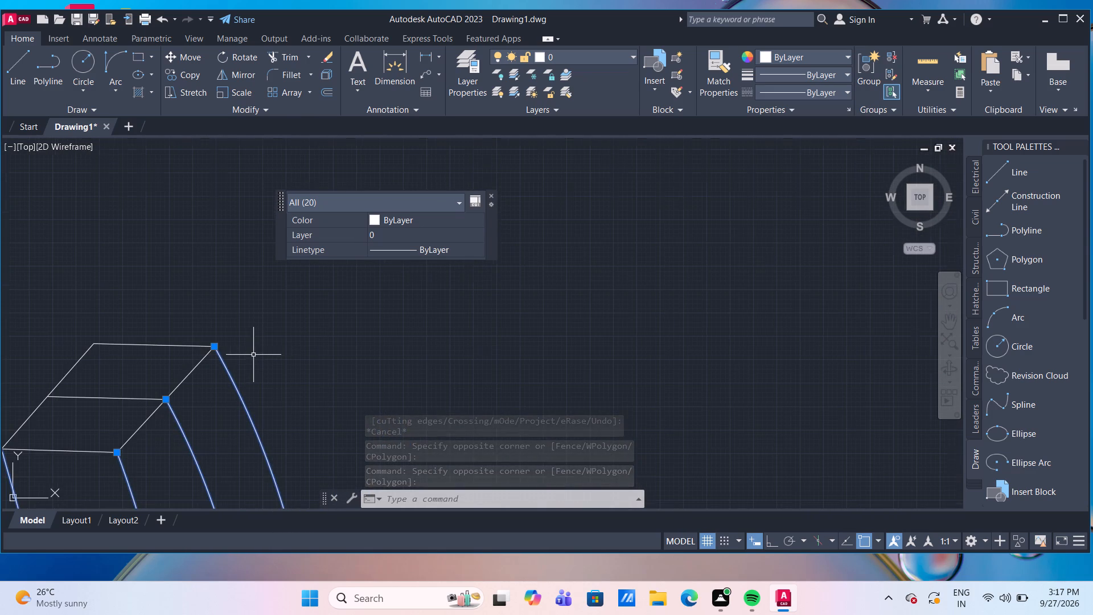
{"action": "left_click_drag", "start_coordinate": [227, 387], "coordinate": [216, 362]}
{"action": "left_click_drag", "start_coordinate": [117, 302], "coordinate": [118, 309]}
{"action": "left_click_drag", "start_coordinate": [141, 427], "coordinate": [141, 420]}
{"action": "left_click", "coordinate": [141, 409]}
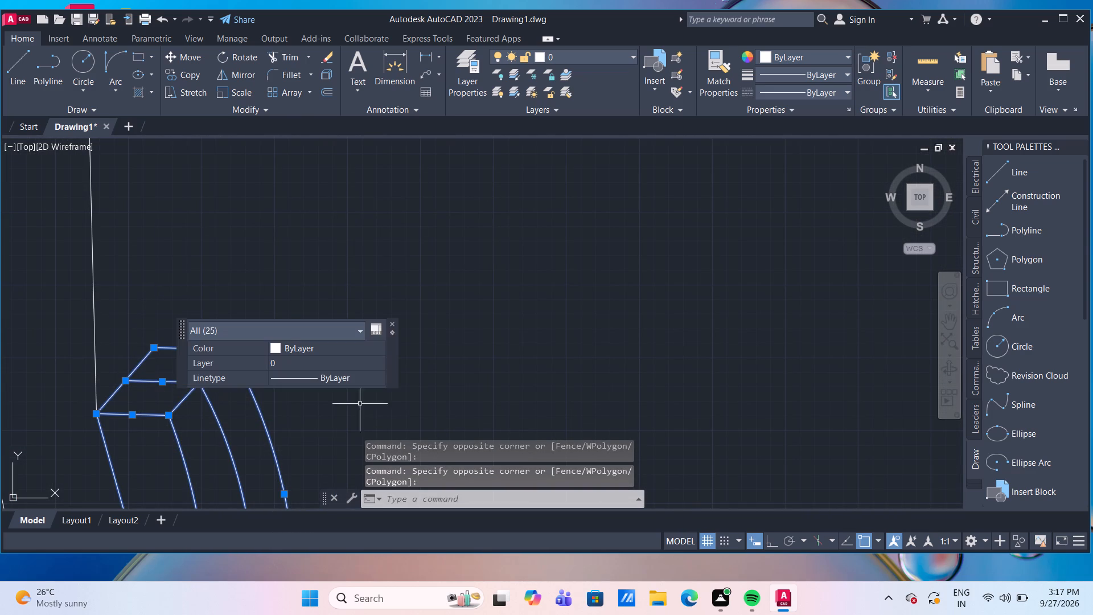
{"action": "scroll", "coordinate": [691, 297], "scroll_direction": "down", "scroll_amount": 3}
{"action": "middle_click_drag", "start_coordinate": [671, 294], "coordinate": [655, 251]}
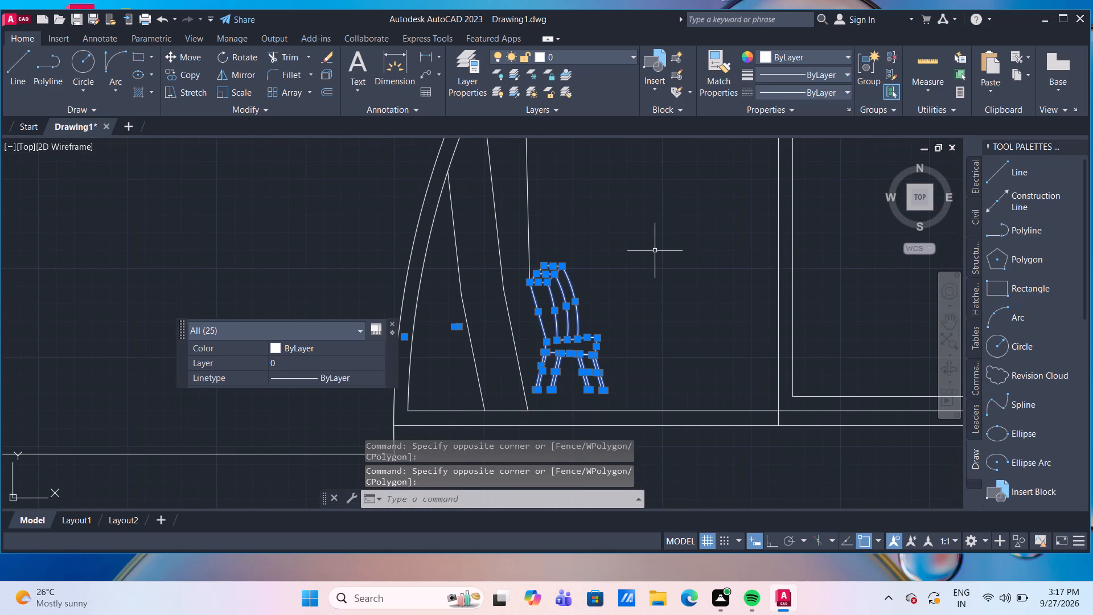
{"action": "key", "text": "j"}
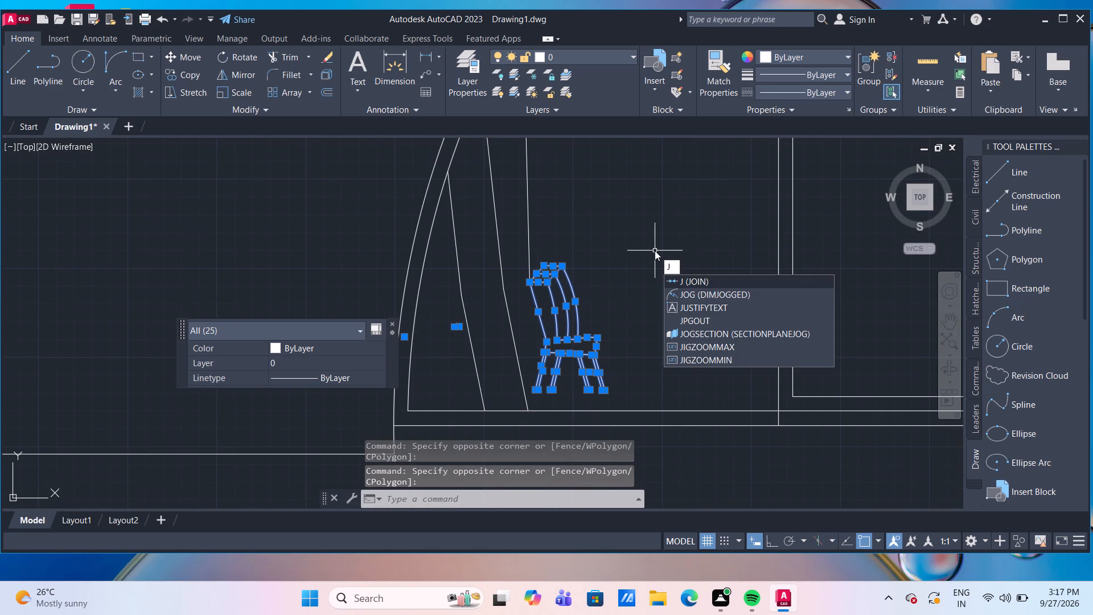
{"action": "key", "text": "Return"}
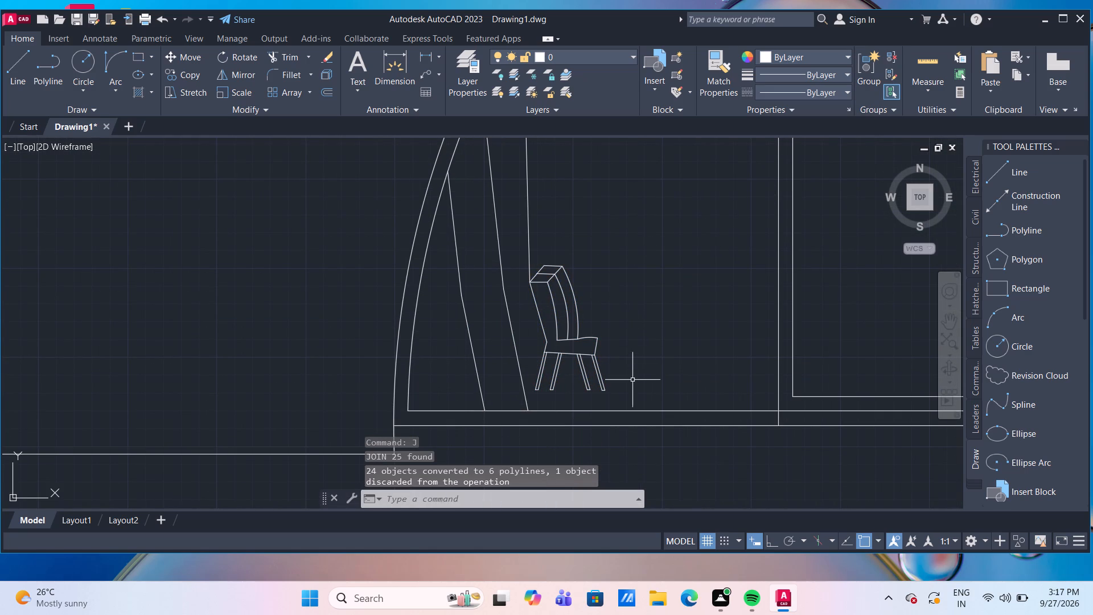
Group all the chair's polylines, including back, top rail, seat and legs, into one object.
{"action": "left_click", "coordinate": [631, 397]}
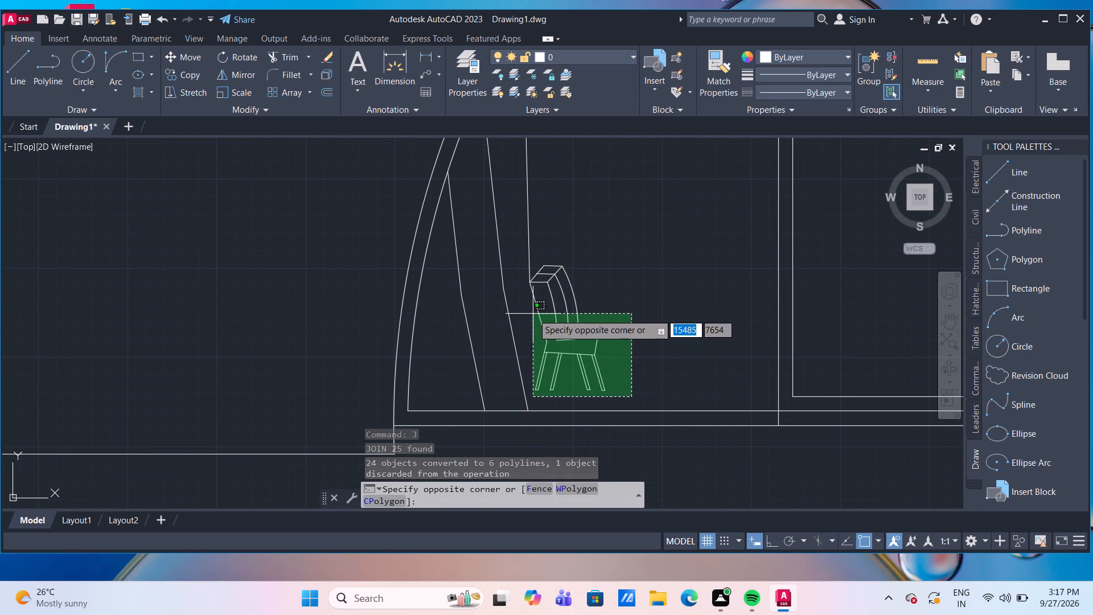
{"action": "left_click", "coordinate": [533, 314]}
{"action": "scroll", "coordinate": [546, 255], "scroll_direction": "up", "scroll_amount": 2}
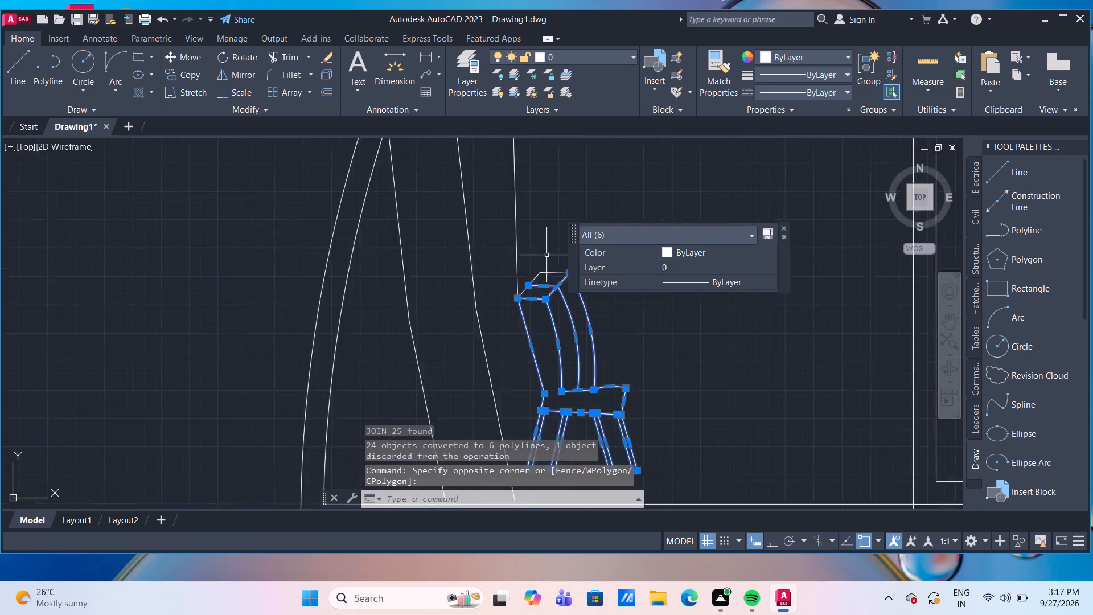
{"action": "middle_click_drag", "start_coordinate": [543, 249], "coordinate": [388, 229]}
{"action": "left_click", "coordinate": [438, 314]}
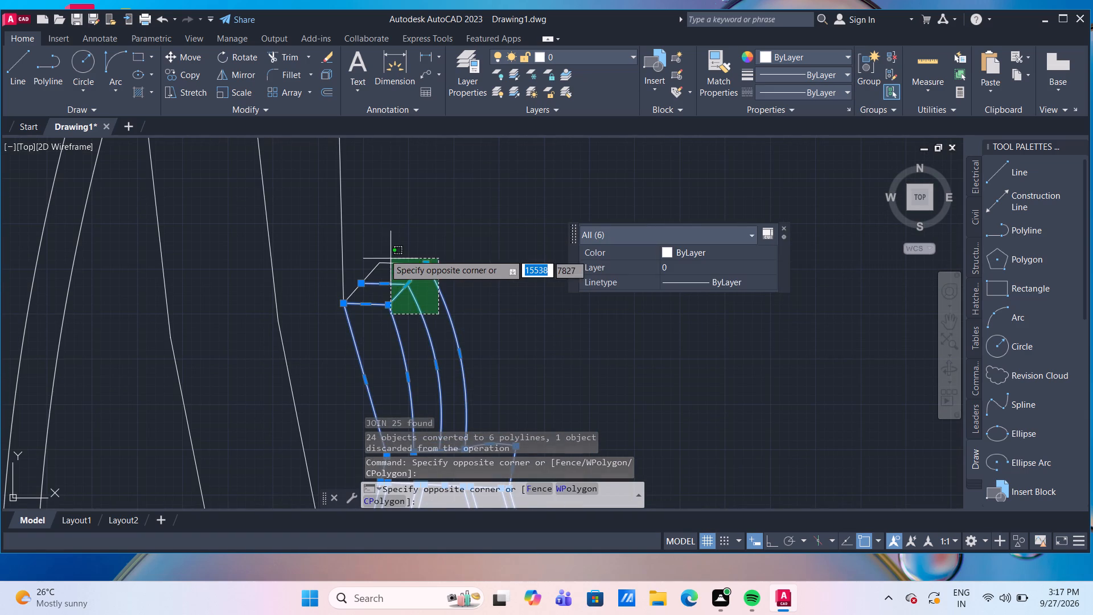
{"action": "left_click", "coordinate": [352, 229]}
{"action": "scroll", "coordinate": [579, 292], "scroll_direction": "down", "scroll_amount": 3}
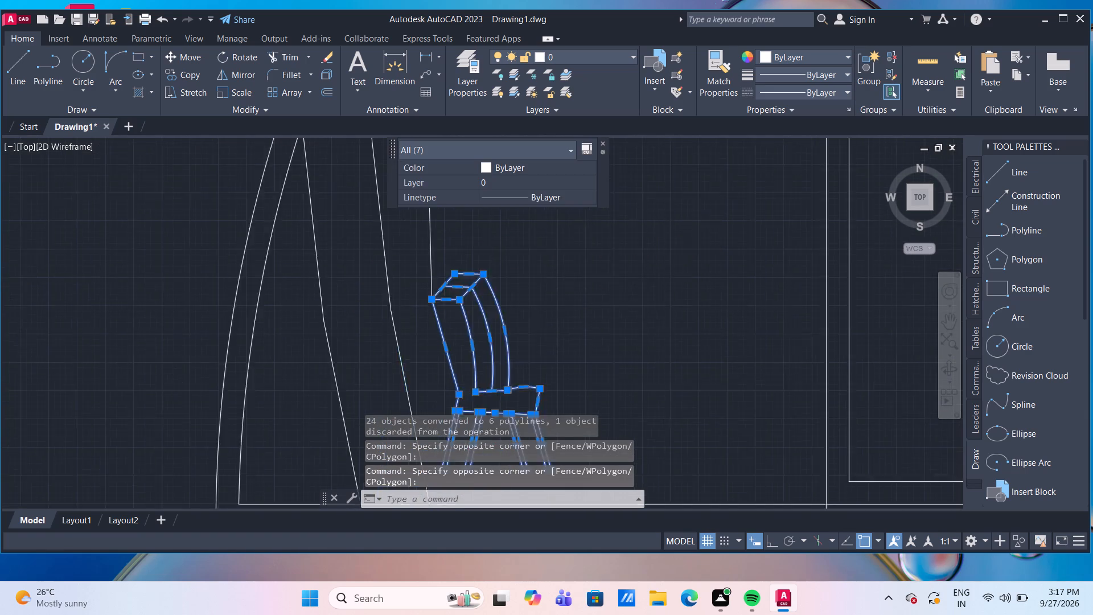
{"action": "key", "text": "g"}
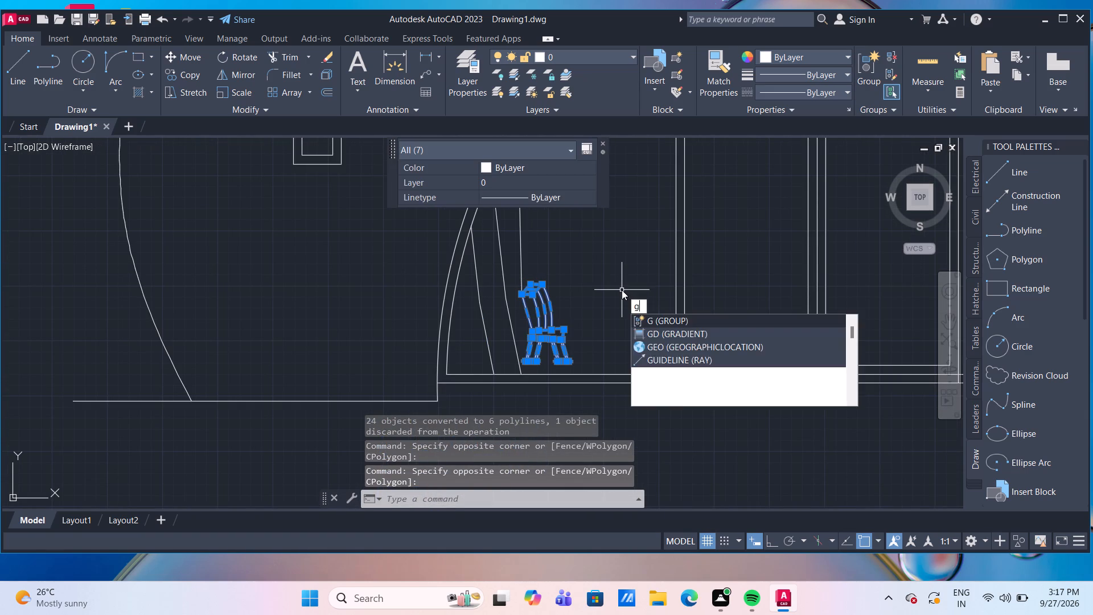
{"action": "key", "text": "Return"}
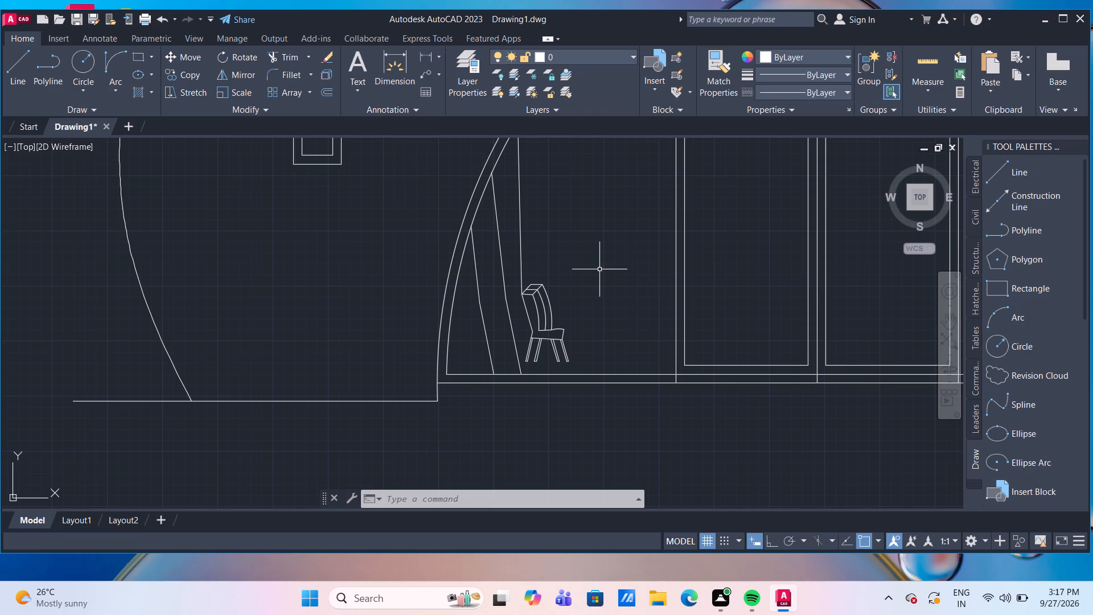
With Ortho on, draw lines from the arch's inner curve down to the chair back's outer curve, 20 across, and back up to the arch.
{"action": "scroll", "coordinate": [598, 280], "scroll_direction": "down", "scroll_amount": 1}
{"action": "middle_click_drag", "start_coordinate": [597, 280], "coordinate": [594, 284]}
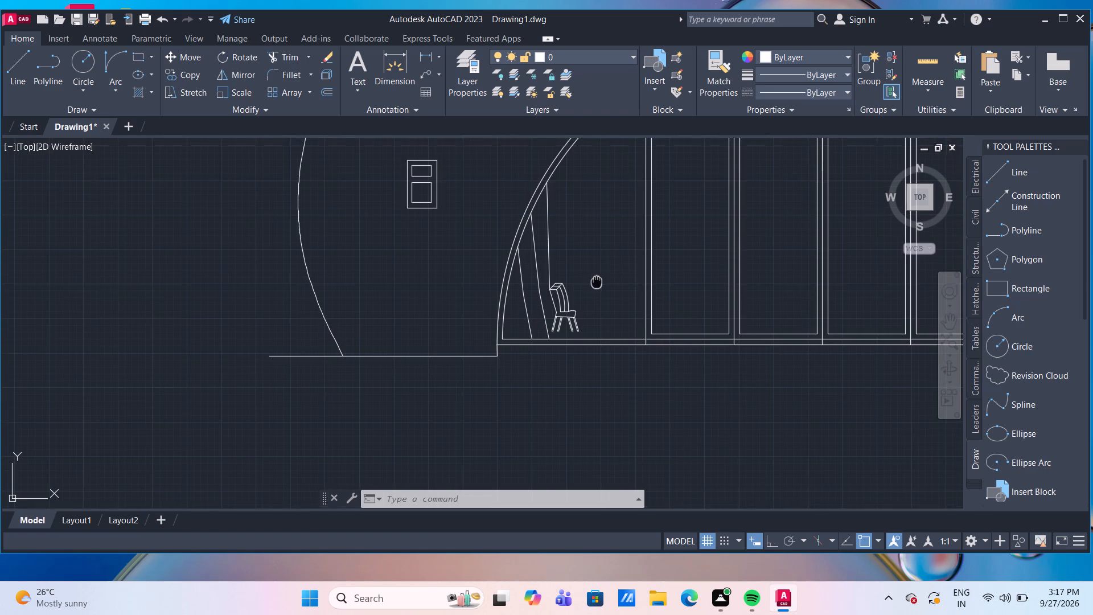
{"action": "middle_click_drag", "start_coordinate": [594, 284], "coordinate": [518, 319]}
{"action": "key", "text": "l"}
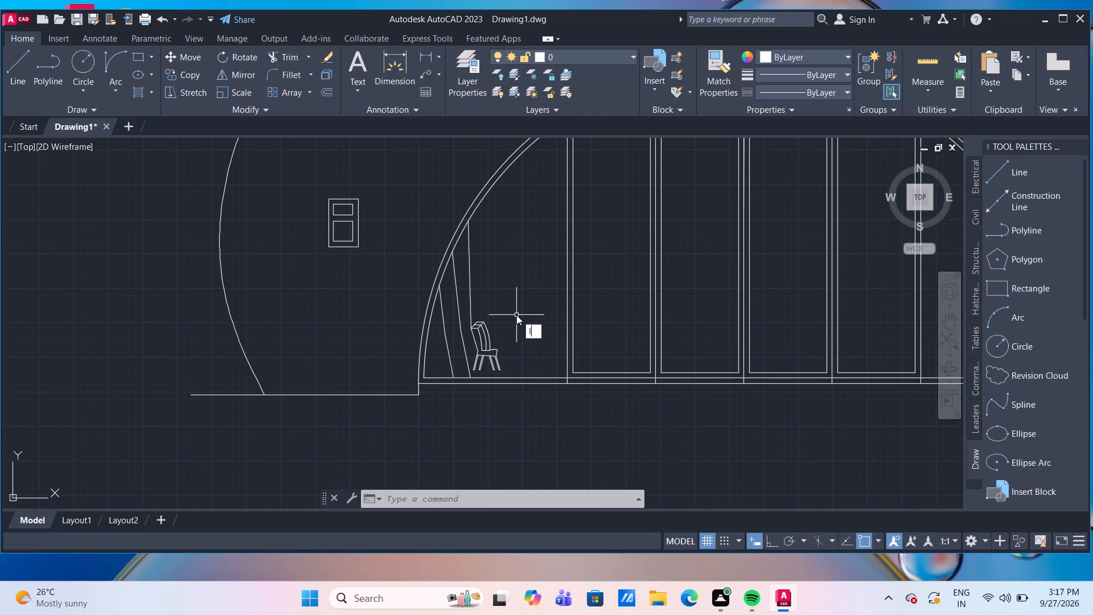
{"action": "key", "text": "Return"}
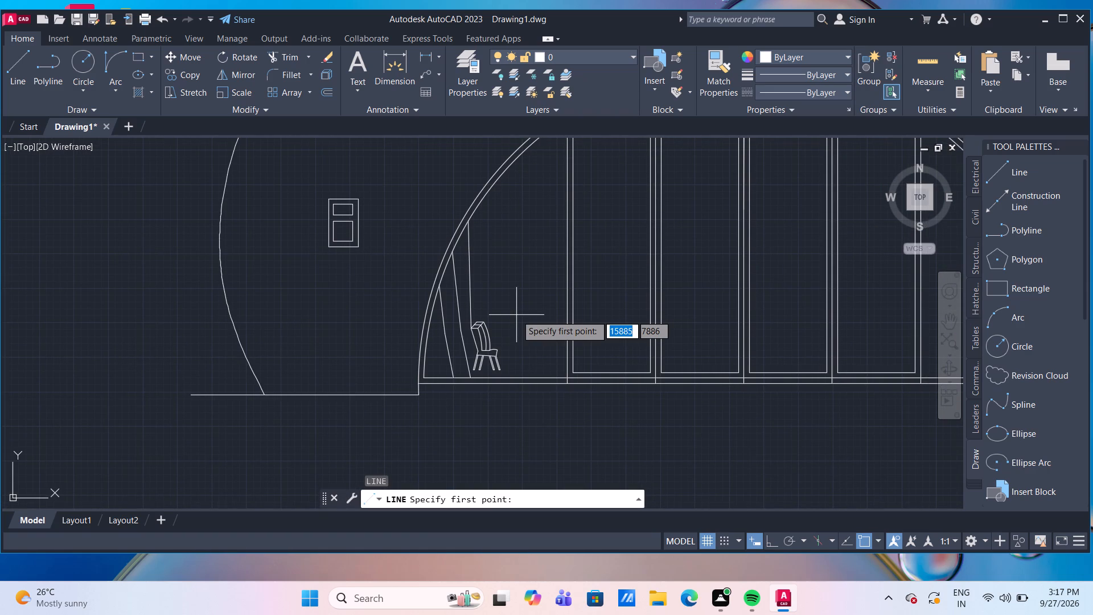
{"action": "left_click", "coordinate": [775, 543]}
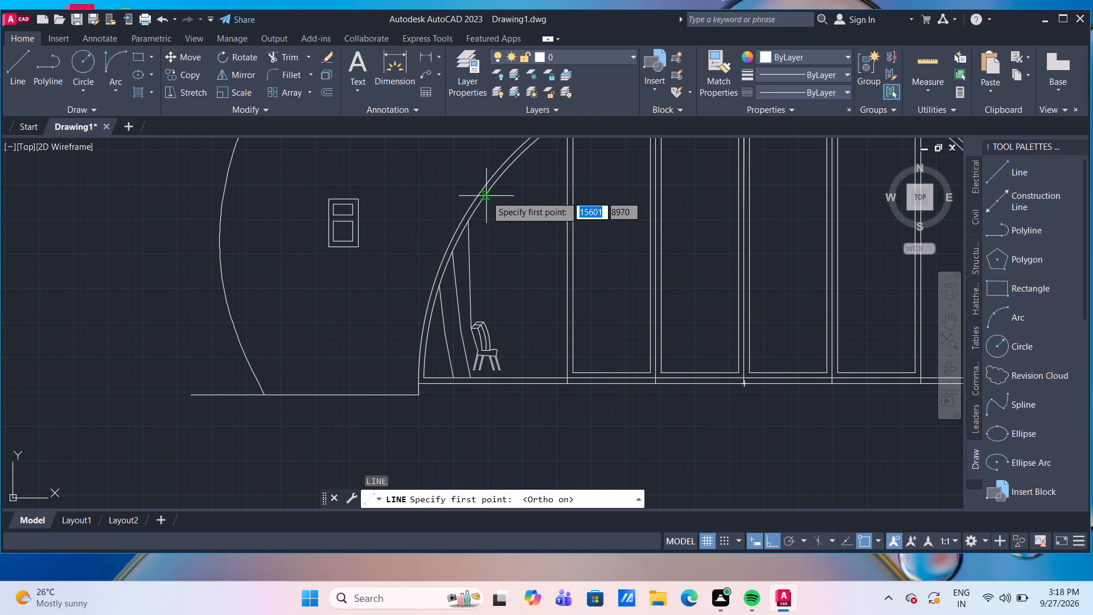
{"action": "left_click", "coordinate": [486, 196]}
{"action": "scroll", "coordinate": [494, 322], "scroll_direction": "up", "scroll_amount": 2}
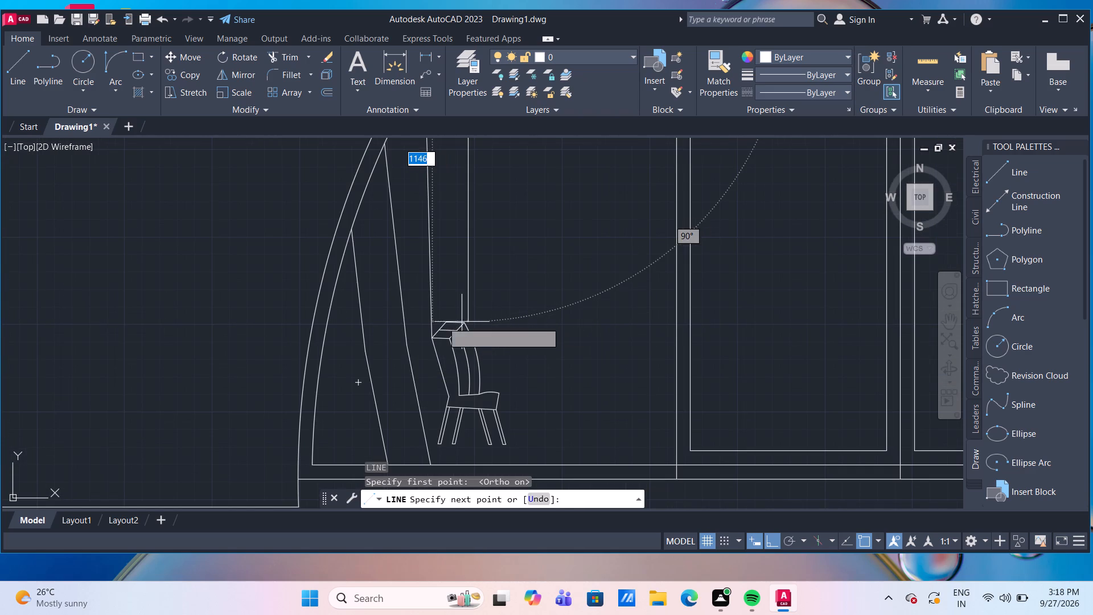
{"action": "scroll", "coordinate": [469, 331], "scroll_direction": "up", "scroll_amount": 1}
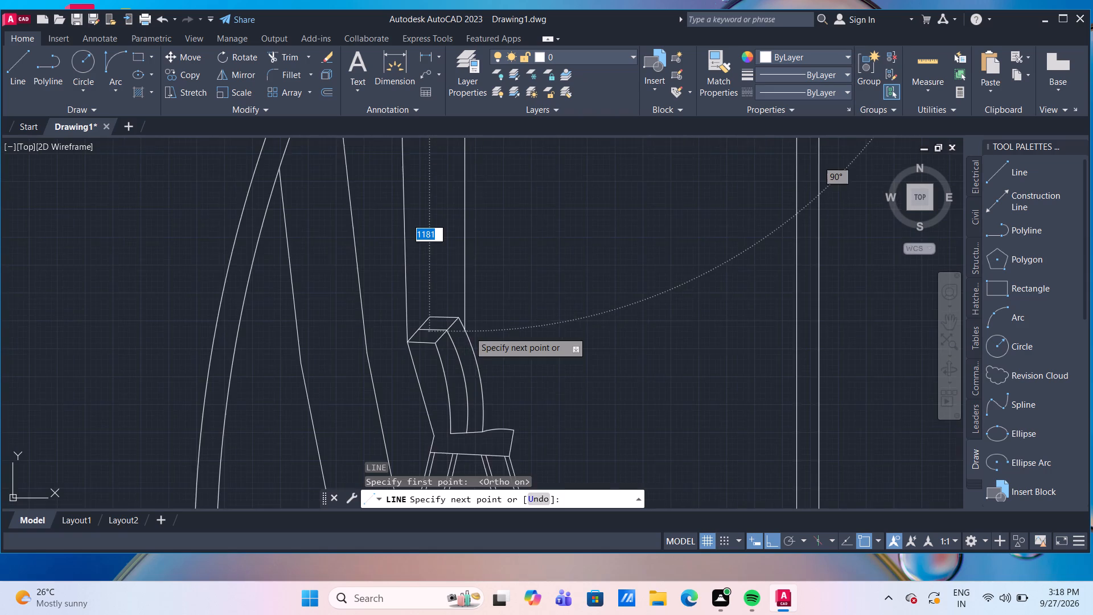
{"action": "scroll", "coordinate": [469, 331], "scroll_direction": "up", "scroll_amount": 1}
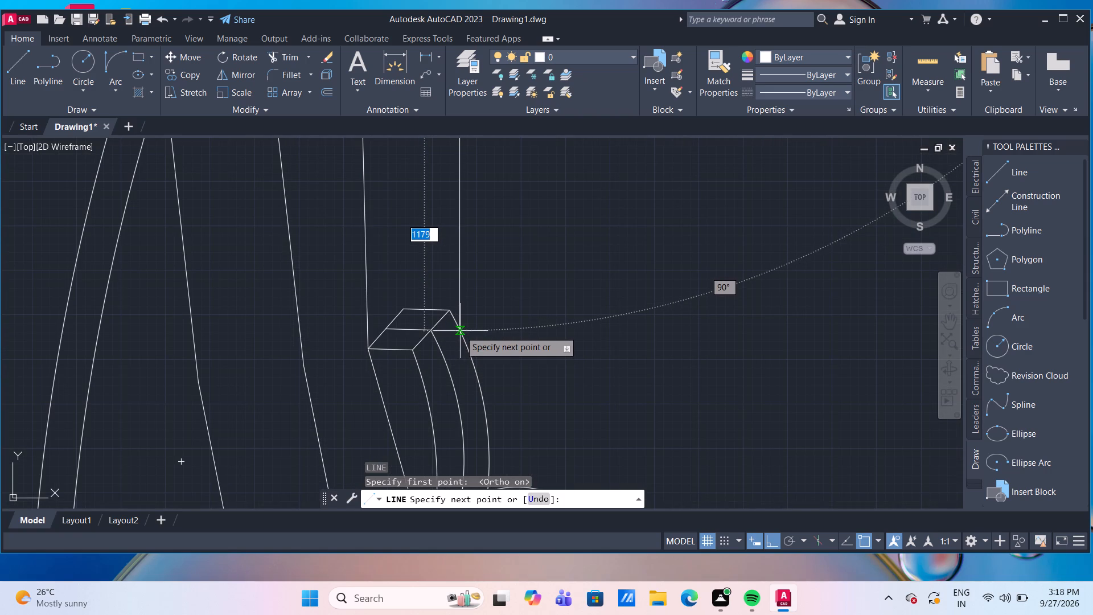
{"action": "left_click", "coordinate": [460, 331]}
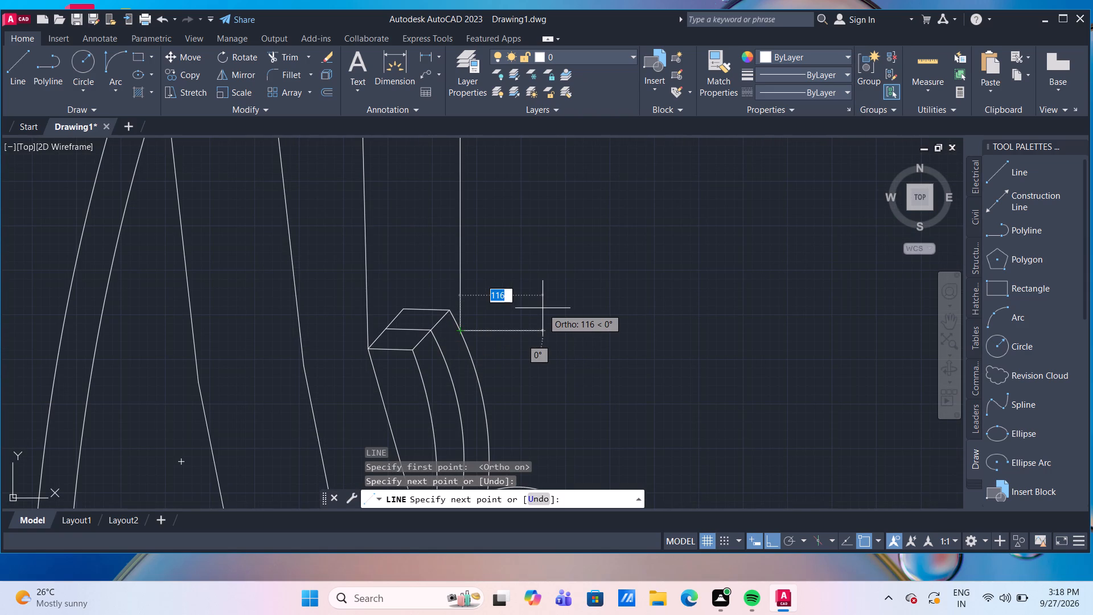
{"action": "scroll", "coordinate": [543, 307], "scroll_direction": "down", "scroll_amount": 2}
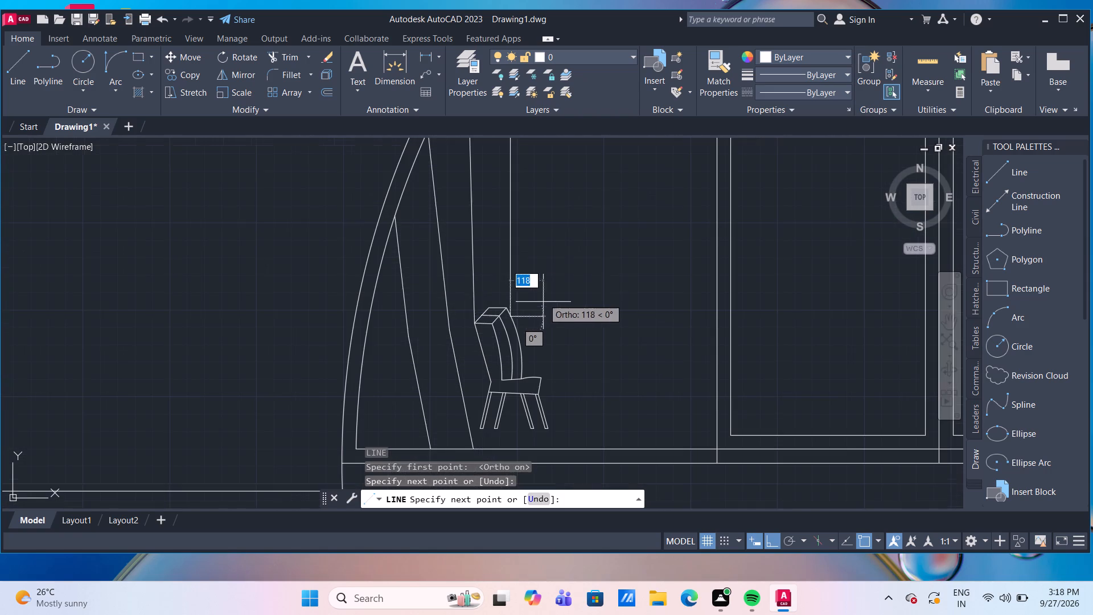
{"action": "scroll", "coordinate": [546, 306], "scroll_direction": "up", "scroll_amount": 2}
{"action": "type", "text": "20"}
{"action": "key", "text": "Return"}
{"action": "scroll", "coordinate": [524, 200], "scroll_direction": "down", "scroll_amount": 3}
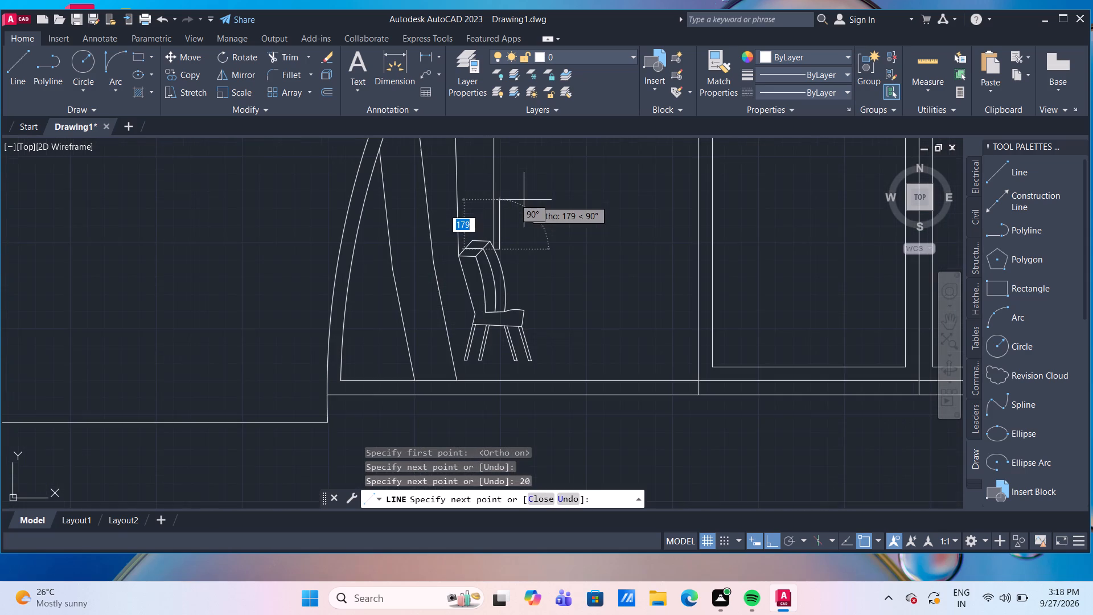
{"action": "middle_click_drag", "start_coordinate": [524, 200], "coordinate": [469, 379]}
{"action": "scroll", "coordinate": [463, 245], "scroll_direction": "up", "scroll_amount": 2}
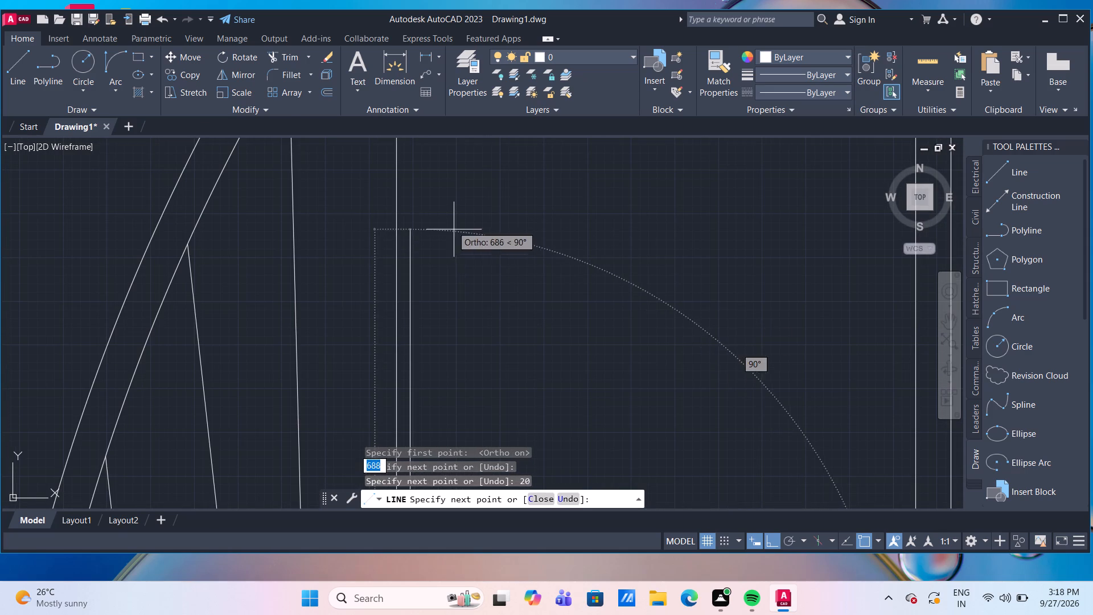
{"action": "scroll", "coordinate": [432, 187], "scroll_direction": "down", "scroll_amount": 2}
{"action": "middle_click_drag", "start_coordinate": [432, 187], "coordinate": [394, 337]}
{"action": "scroll", "coordinate": [412, 214], "scroll_direction": "up", "scroll_amount": 2}
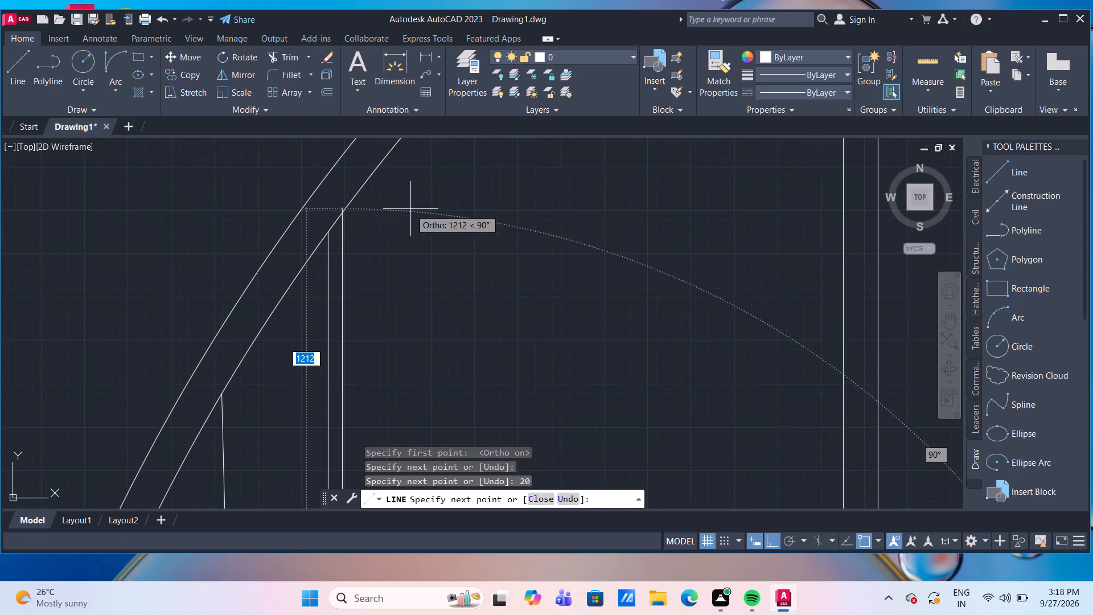
{"action": "left_click", "coordinate": [342, 209]}
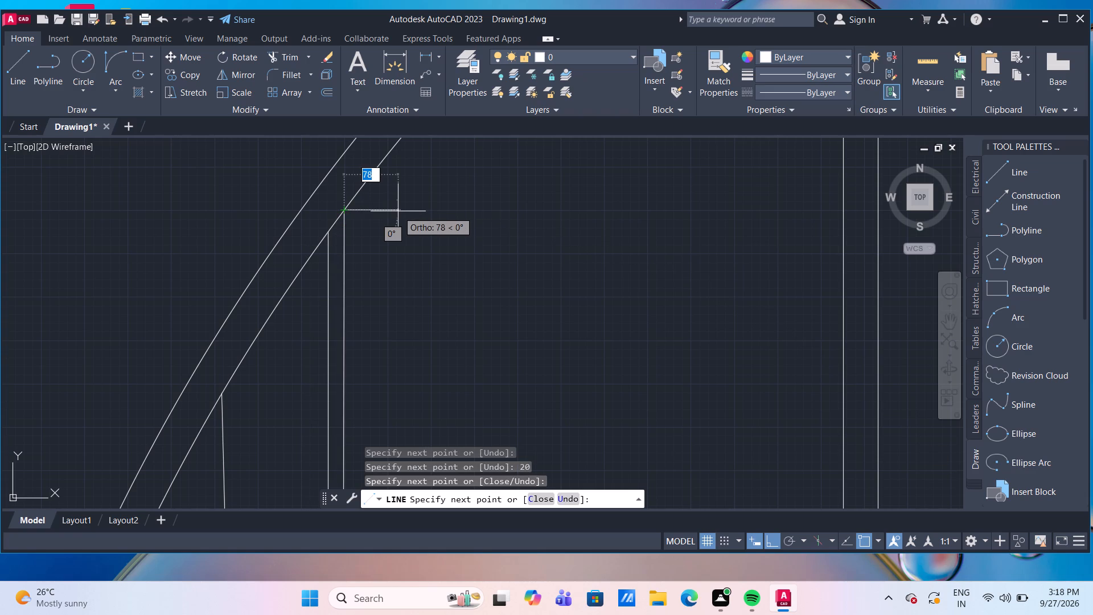
Continue the line 50 horizontally into the bay and about 1430 straight down to the chair seat's top edge.
{"action": "type", "text": "50"}
{"action": "key", "text": "Return"}
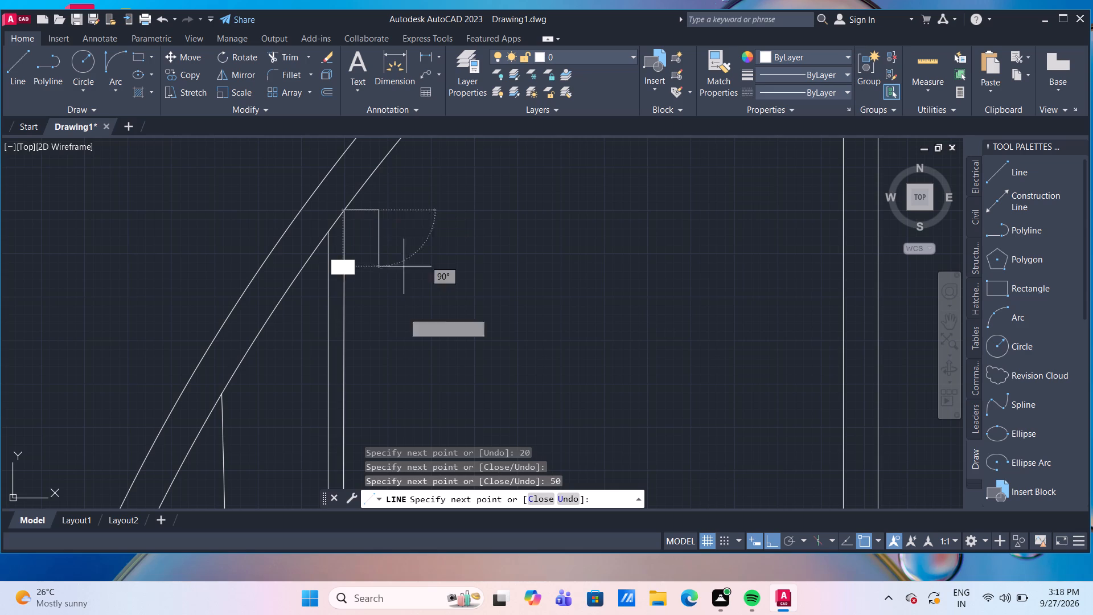
{"action": "scroll", "coordinate": [401, 338], "scroll_direction": "down", "scroll_amount": 5}
{"action": "middle_click_drag", "start_coordinate": [401, 374], "coordinate": [375, 214]}
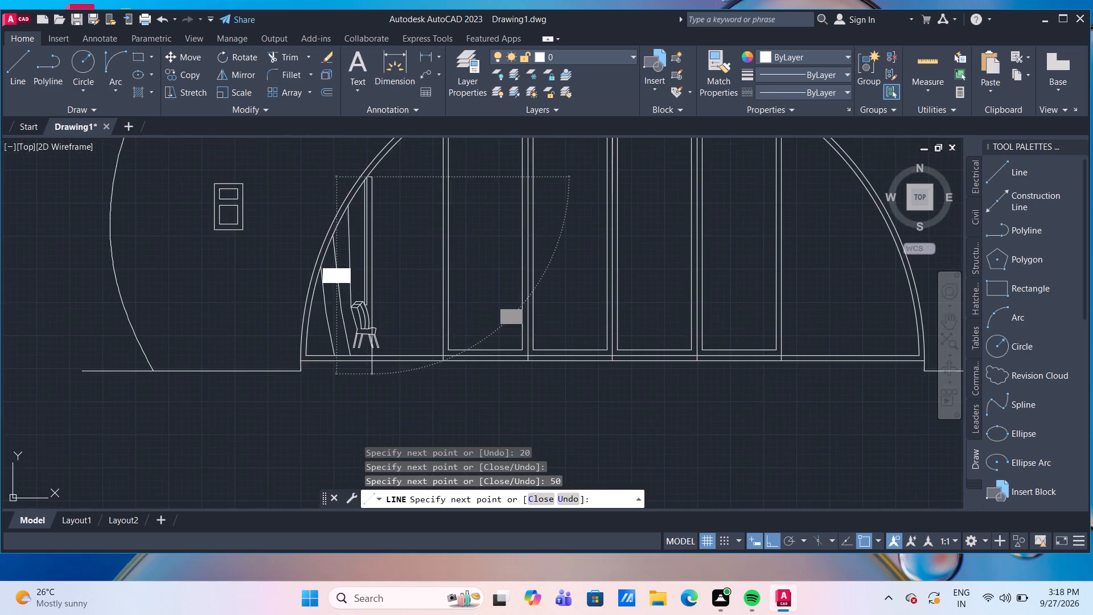
{"action": "scroll", "coordinate": [383, 265], "scroll_direction": "up", "scroll_amount": 3}
{"action": "scroll", "coordinate": [366, 350], "scroll_direction": "down", "scroll_amount": 1}
{"action": "middle_click_drag", "start_coordinate": [369, 383], "coordinate": [350, 281]}
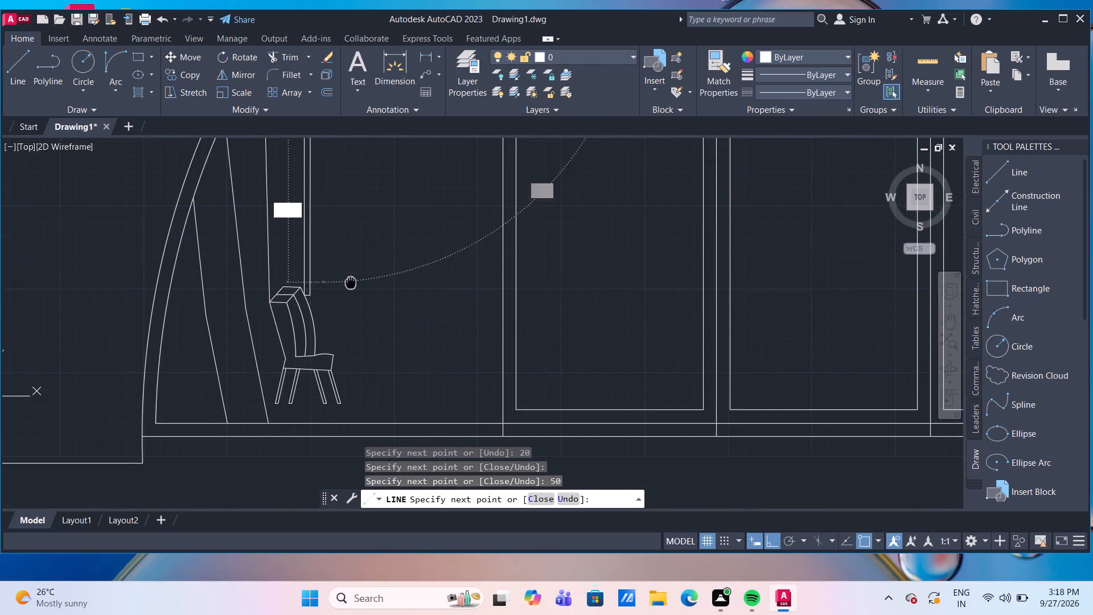
{"action": "scroll", "coordinate": [341, 340], "scroll_direction": "up", "scroll_amount": 2}
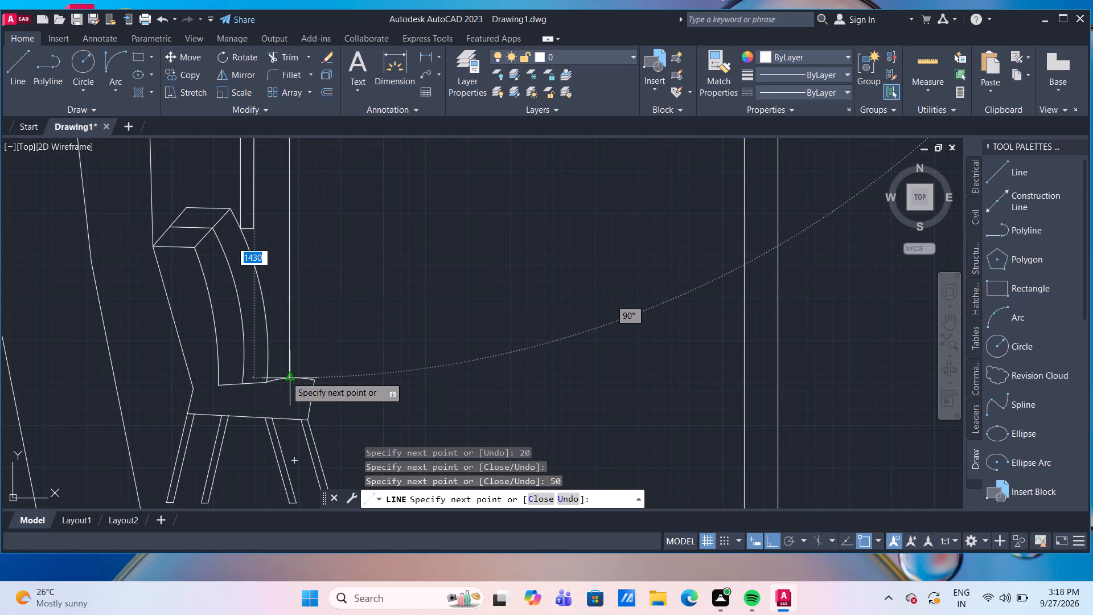
{"action": "left_click", "coordinate": [286, 376]}
{"action": "key", "text": "Escape"}
Examine the new vertical lines above the chair in relation to the arch and the door panels.
{"action": "scroll", "coordinate": [393, 352], "scroll_direction": "down", "scroll_amount": 2}
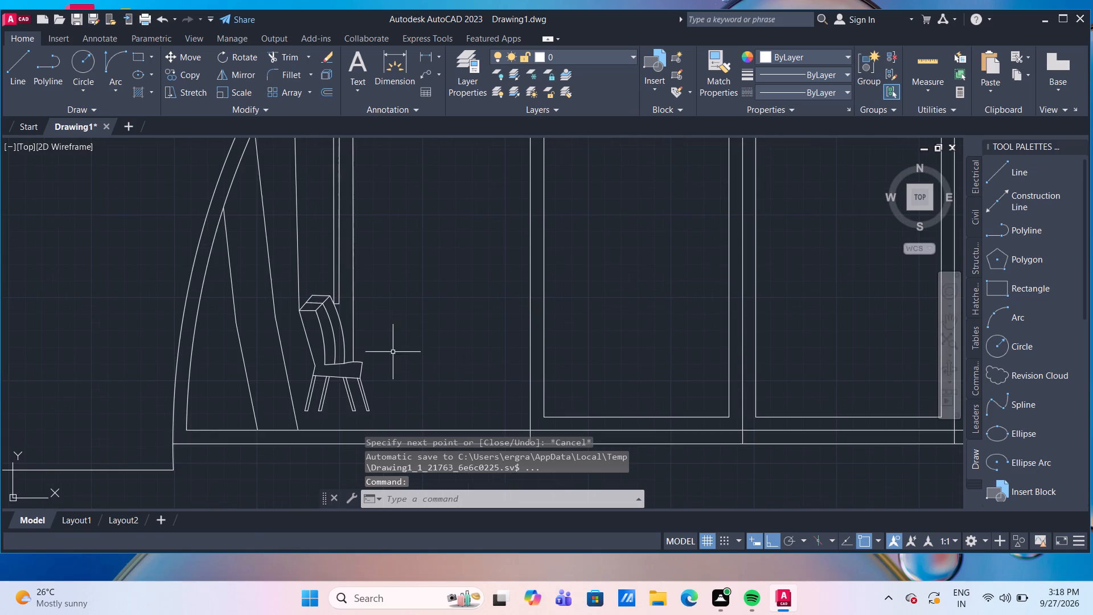
{"action": "scroll", "coordinate": [408, 334], "scroll_direction": "down", "scroll_amount": 1}
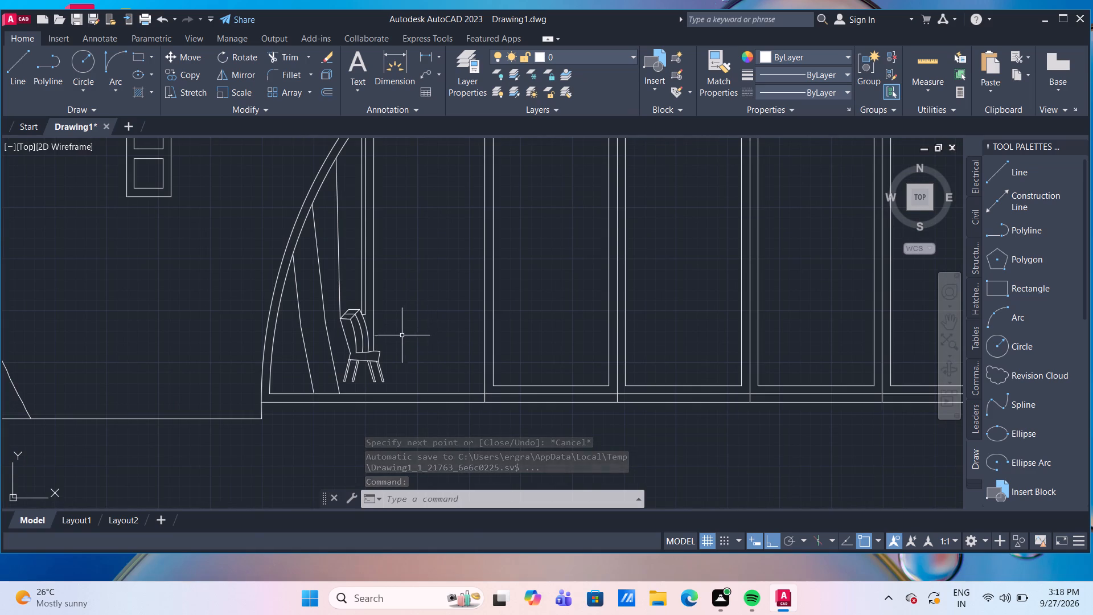
{"action": "scroll", "coordinate": [384, 324], "scroll_direction": "up", "scroll_amount": 1}
{"action": "scroll", "coordinate": [313, 288], "scroll_direction": "up", "scroll_amount": 3}
{"action": "middle_click_drag", "start_coordinate": [490, 355], "coordinate": [456, 289]}
{"action": "scroll", "coordinate": [456, 289], "scroll_direction": "down", "scroll_amount": 6}
{"action": "scroll", "coordinate": [478, 234], "scroll_direction": "up", "scroll_amount": 3}
{"action": "scroll", "coordinate": [477, 233], "scroll_direction": "down", "scroll_amount": 1}
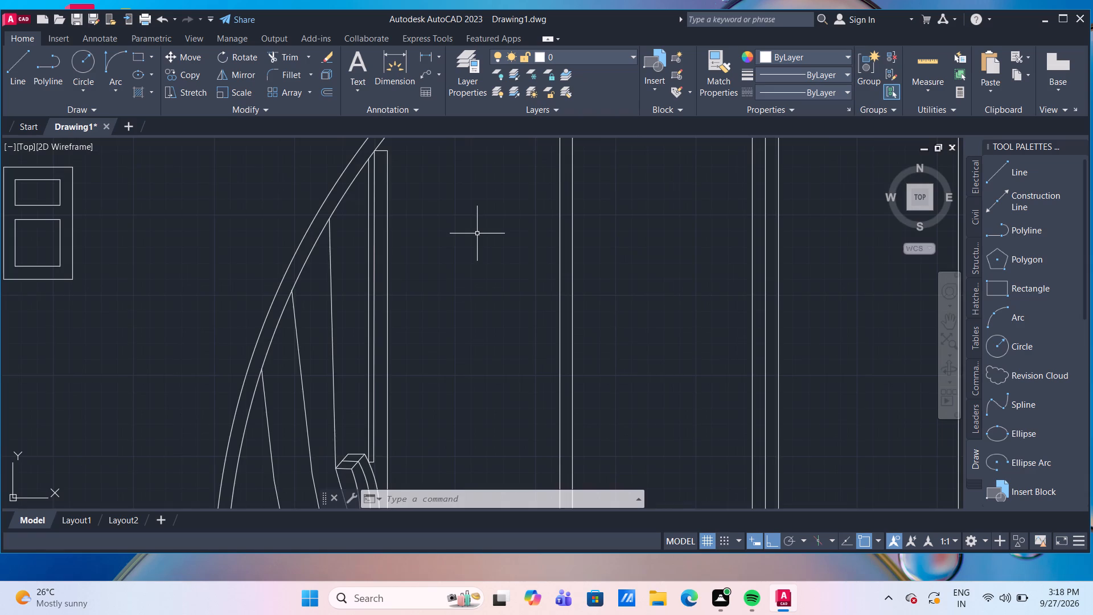
{"action": "scroll", "coordinate": [477, 233], "scroll_direction": "down", "scroll_amount": 1}
{"action": "middle_click_drag", "start_coordinate": [473, 236], "coordinate": [400, 267]}
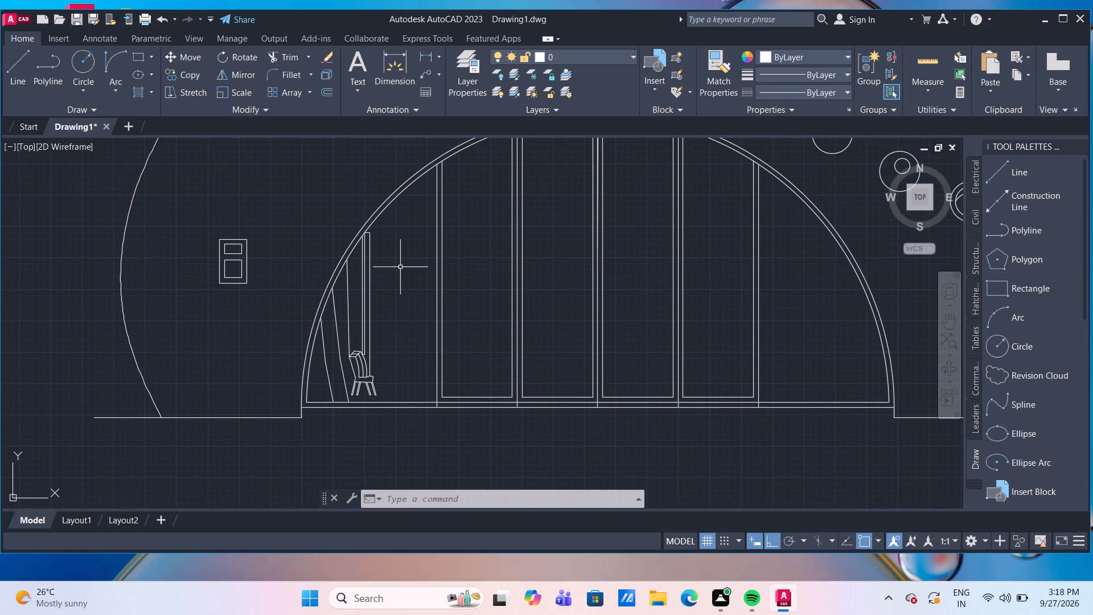
{"action": "scroll", "coordinate": [400, 268], "scroll_direction": "up", "scroll_amount": 2}
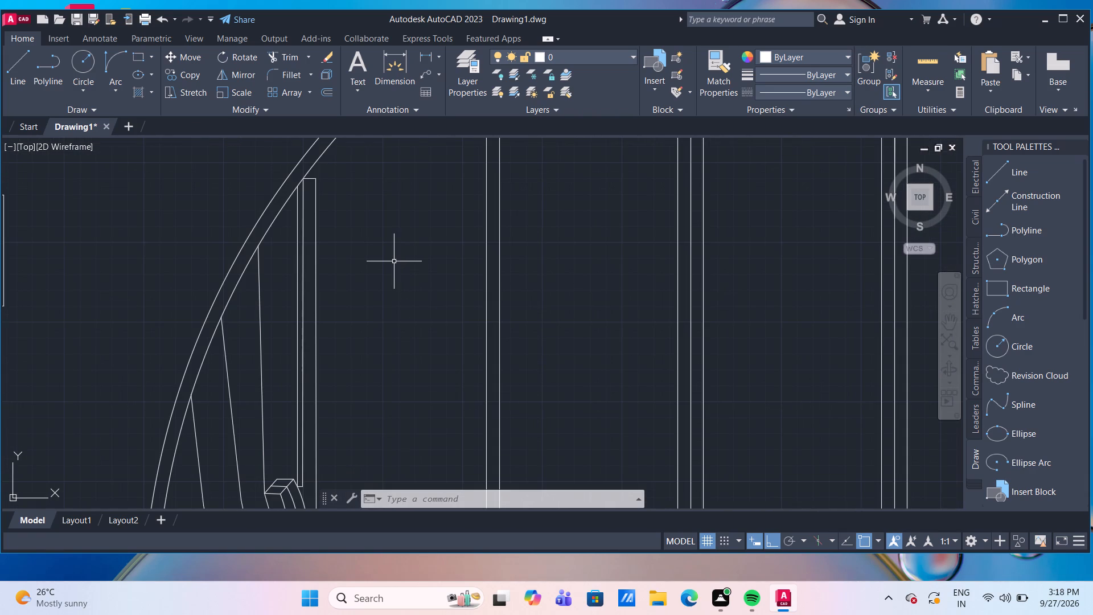
{"action": "scroll", "coordinate": [394, 261], "scroll_direction": "down", "scroll_amount": 3}
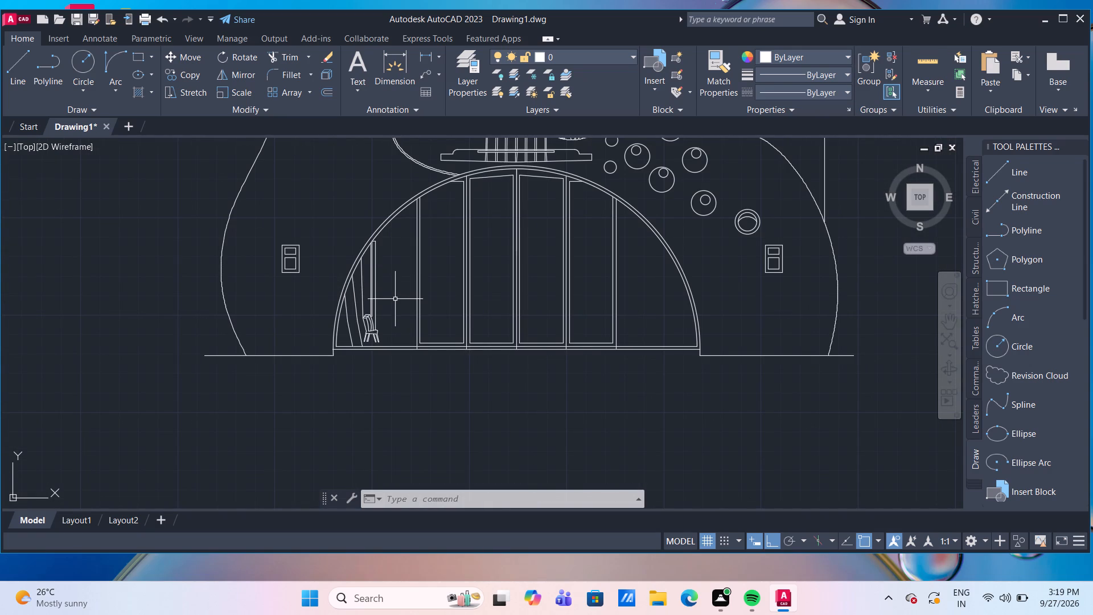
{"action": "scroll", "coordinate": [368, 259], "scroll_direction": "up", "scroll_amount": 2}
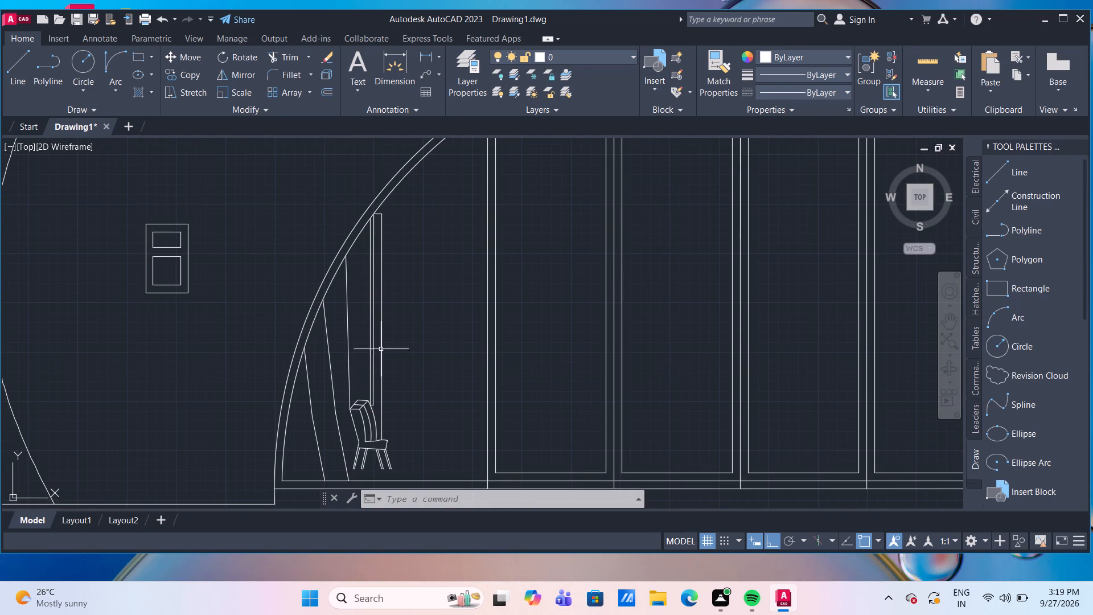
{"action": "middle_click_drag", "start_coordinate": [378, 358], "coordinate": [347, 313]}
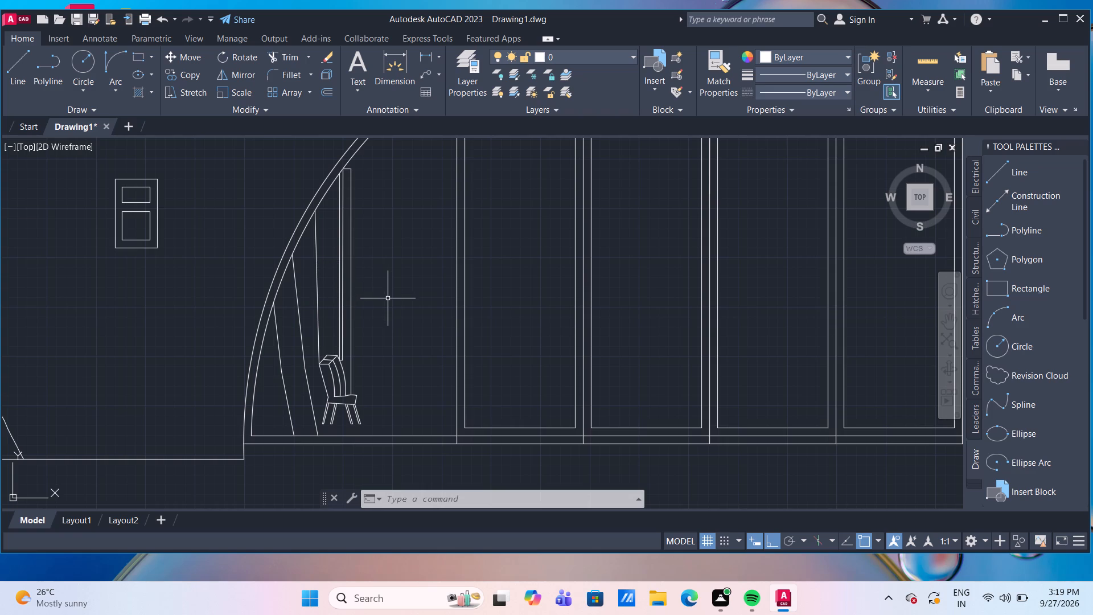
Move the three vertical lines above the chair about 160 horizontally into the bay, towards the door panels.
{"action": "scroll", "coordinate": [388, 301], "scroll_direction": "down", "scroll_amount": 2}
{"action": "scroll", "coordinate": [389, 305], "scroll_direction": "up", "scroll_amount": 2}
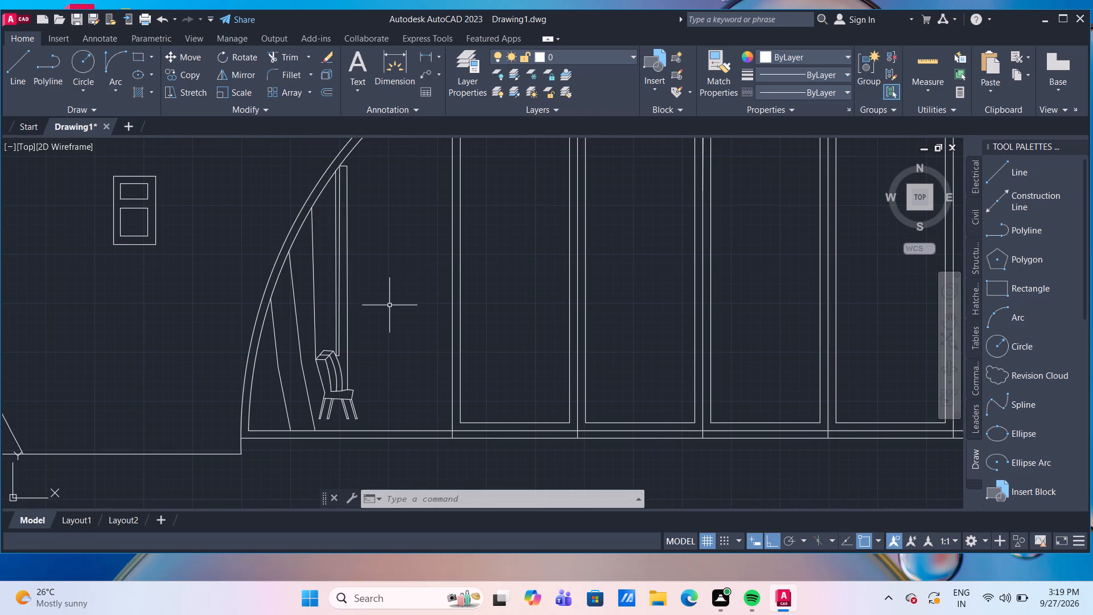
{"action": "left_click_drag", "start_coordinate": [389, 301], "coordinate": [380, 289]}
{"action": "left_click", "coordinate": [326, 229]}
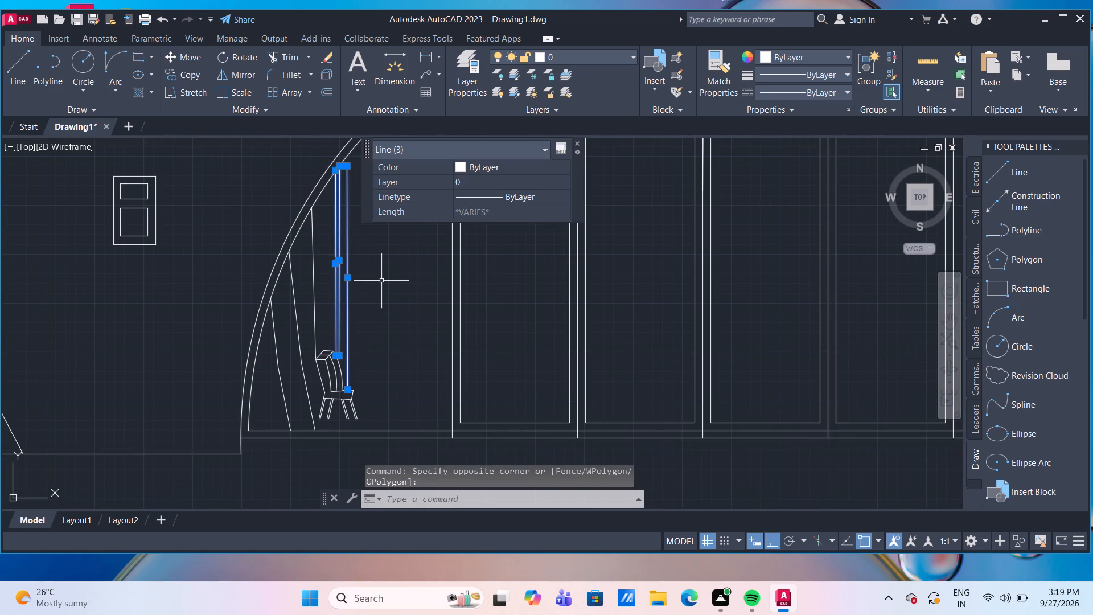
{"action": "key", "text": "m"}
{"action": "key", "text": "Return"}
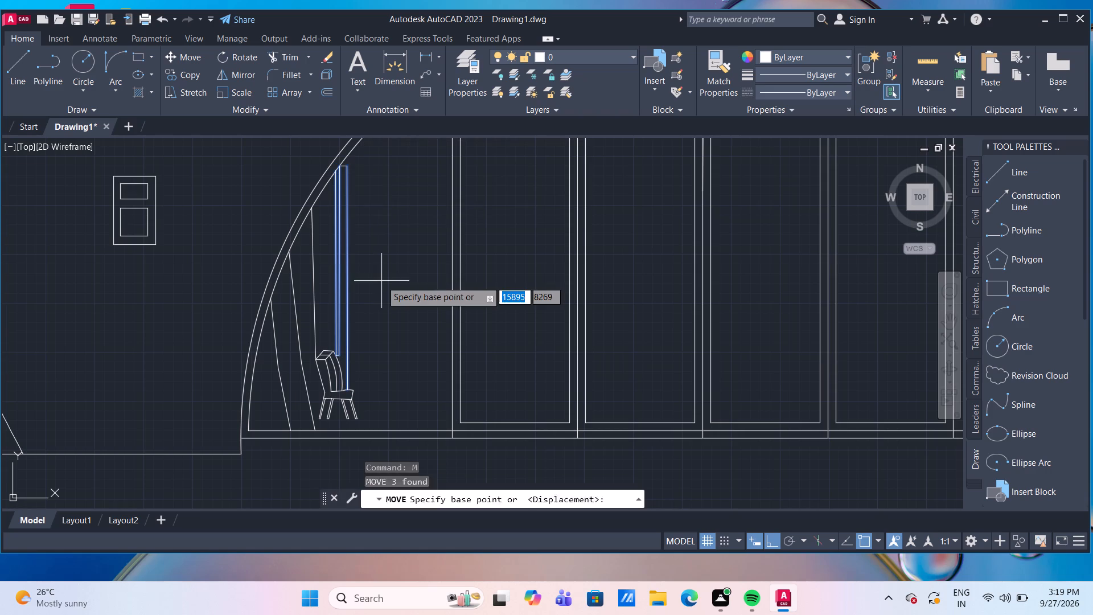
{"action": "left_click", "coordinate": [348, 167]}
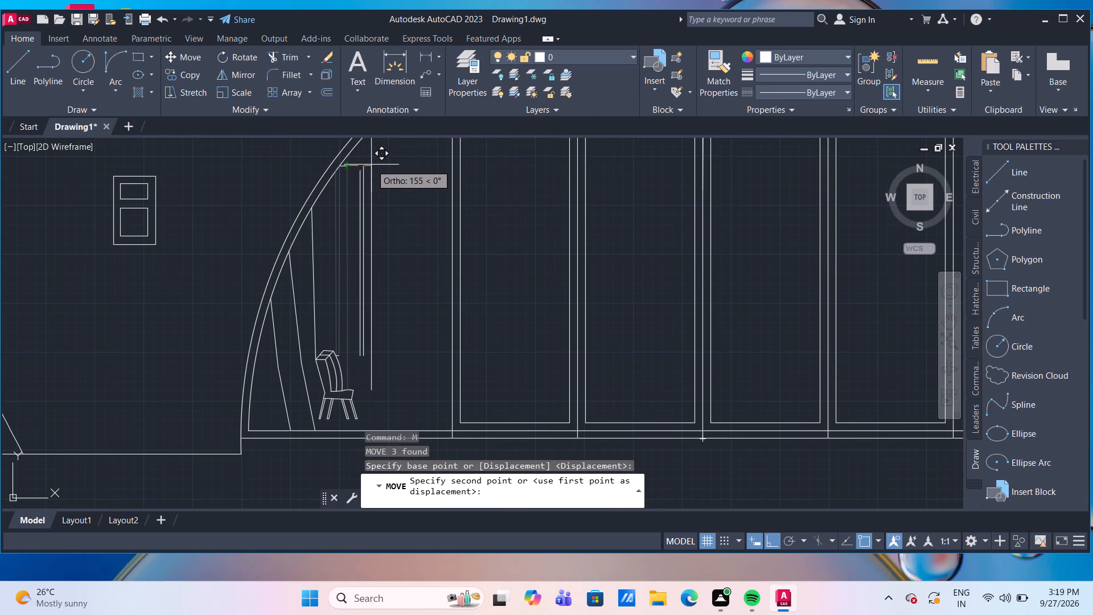
{"action": "left_click", "coordinate": [373, 165]}
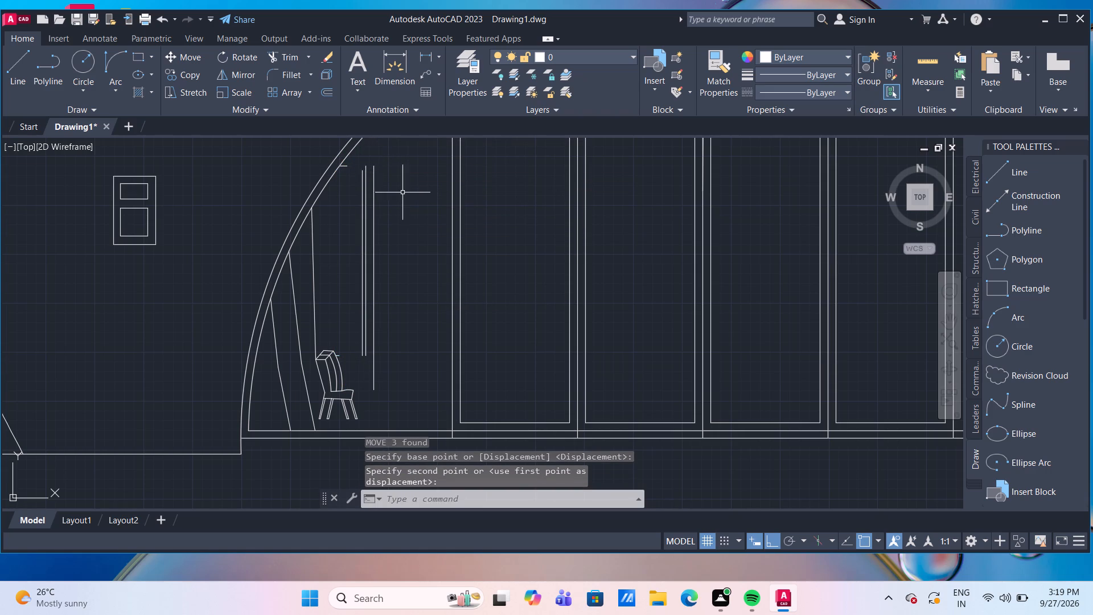
Move the strip line nearest the chair horizontally back, placing it just beyond the chair's curved back.
{"action": "middle_click_drag", "start_coordinate": [405, 199], "coordinate": [374, 243]}
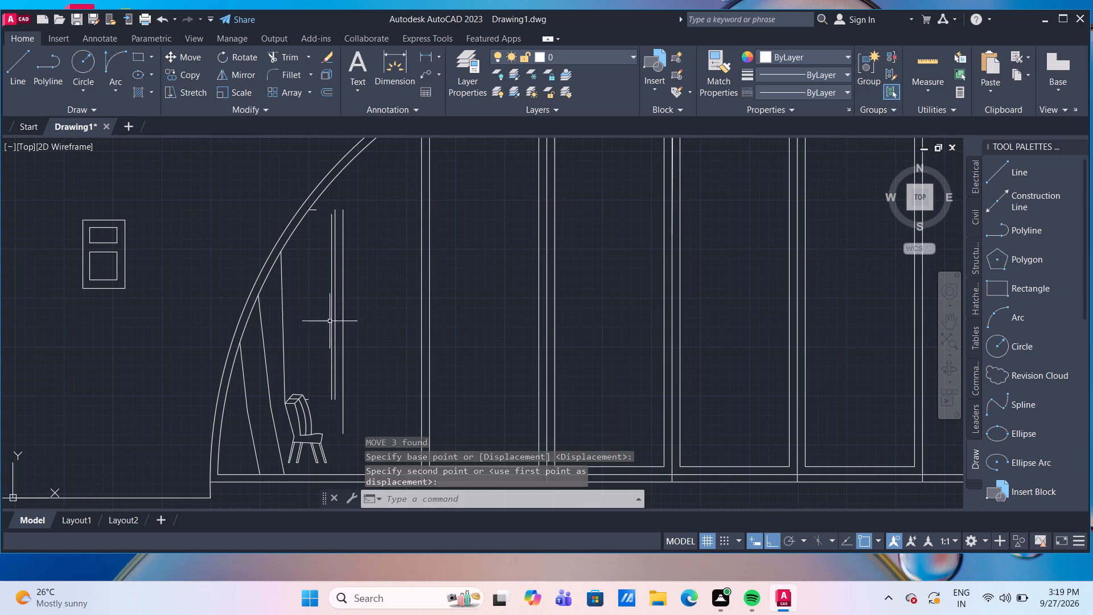
{"action": "left_click", "coordinate": [332, 345]}
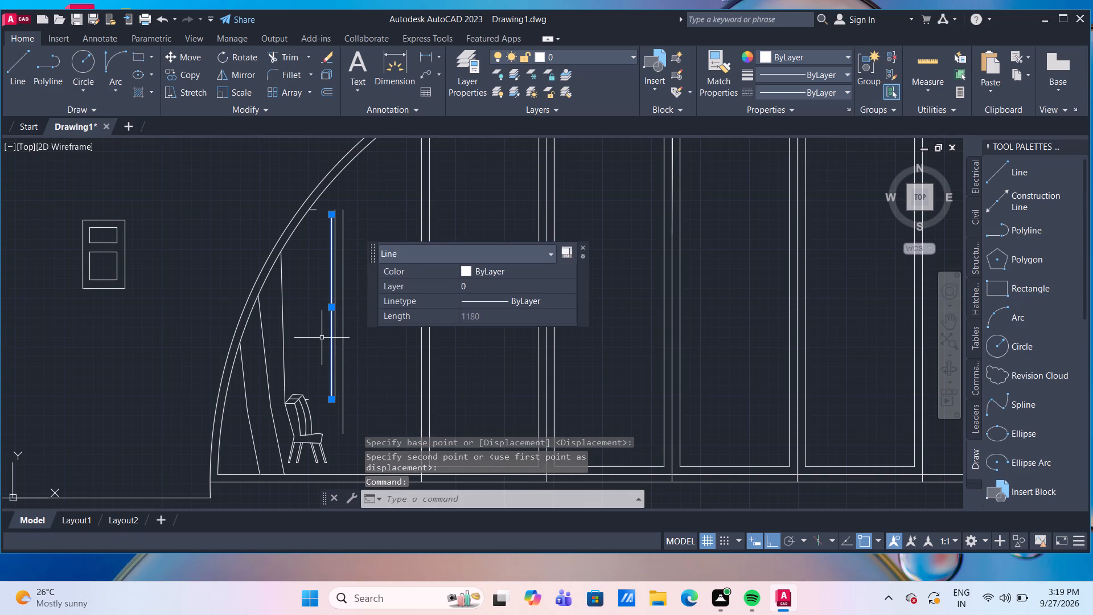
{"action": "key", "text": "m"}
{"action": "key", "text": "Return"}
{"action": "left_click", "coordinate": [322, 338]}
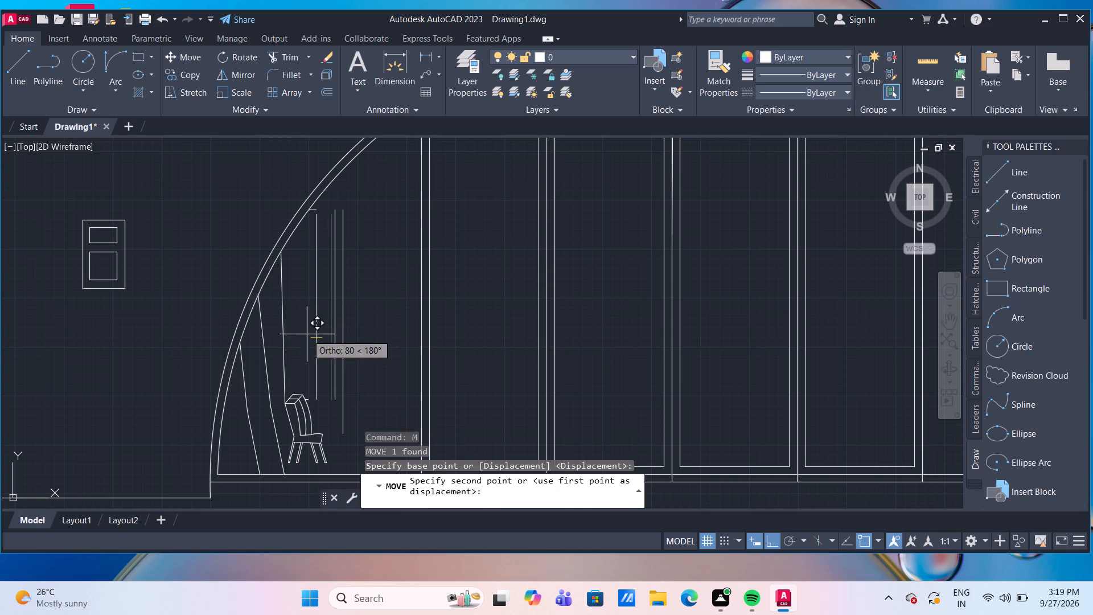
{"action": "left_click", "coordinate": [305, 334]}
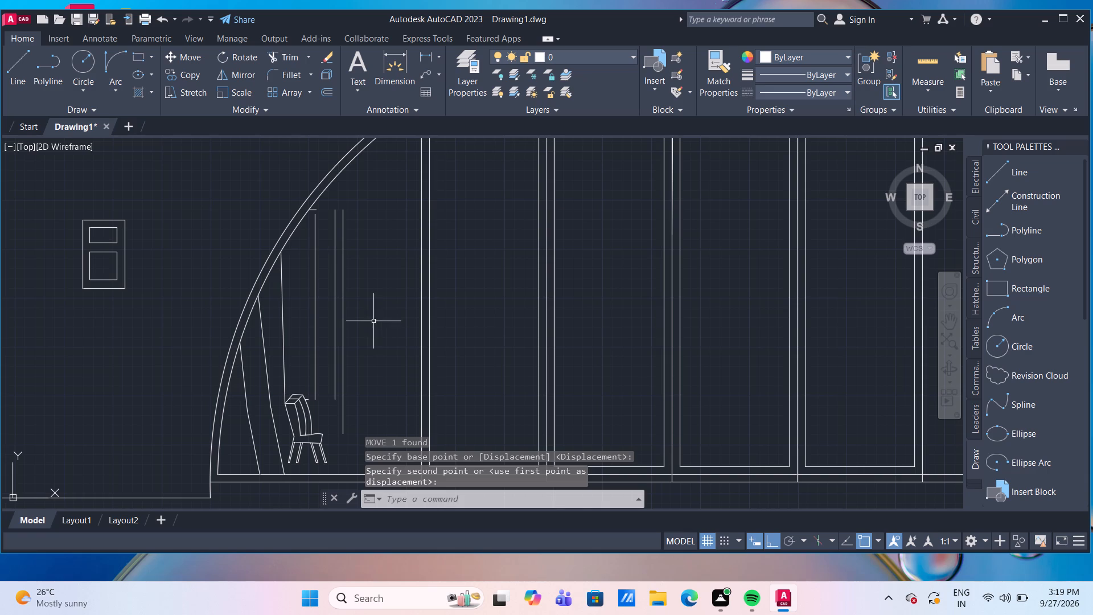
Extend the three vertical lines up to the arch's inner curve and down to the chair seat and floor line.
{"action": "type", "text": "ex"}
{"action": "key", "text": "Return"}
{"action": "left_click", "coordinate": [371, 247]}
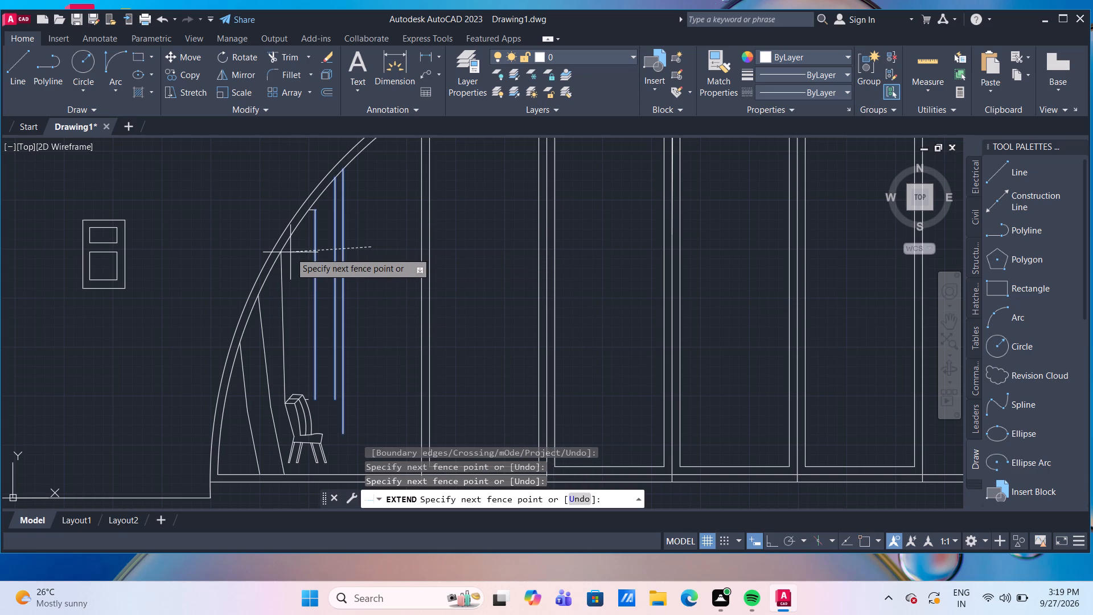
{"action": "left_click", "coordinate": [290, 252]}
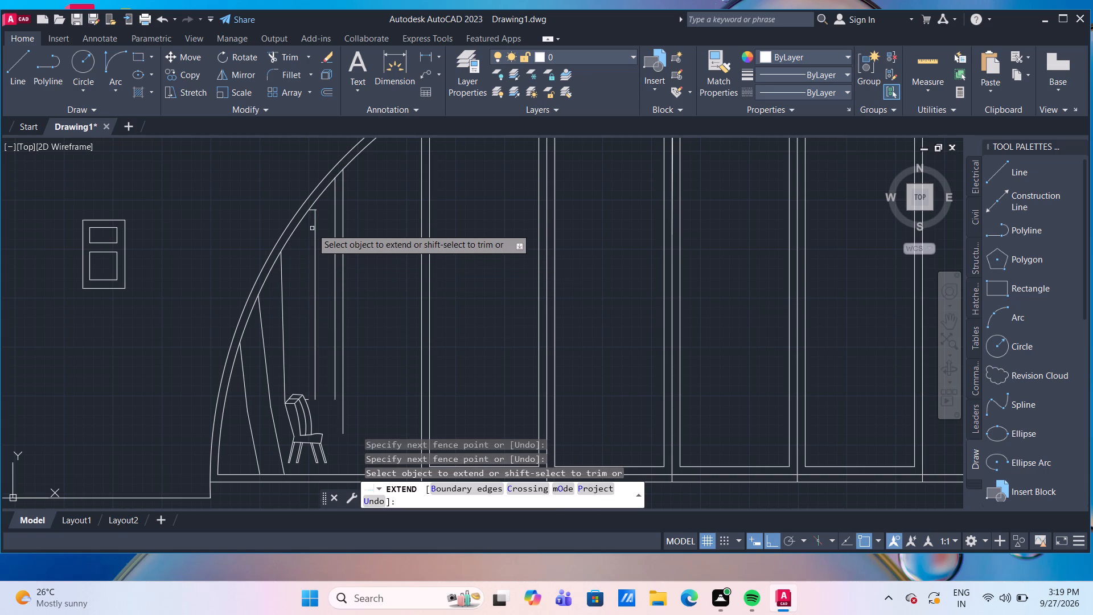
{"action": "left_click", "coordinate": [314, 228]}
{"action": "left_click", "coordinate": [295, 335]}
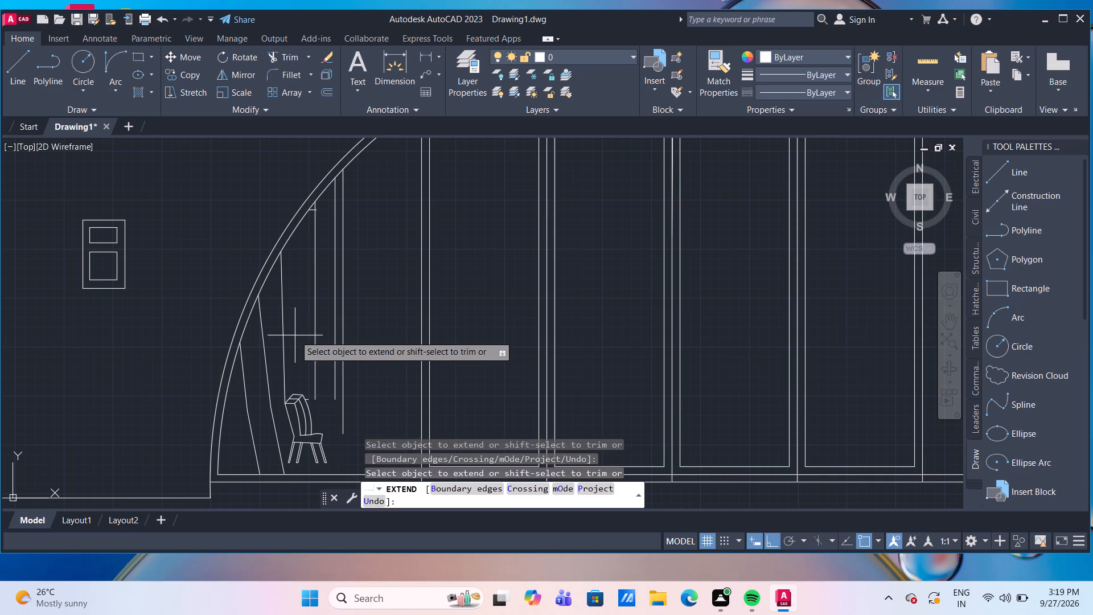
{"action": "left_click", "coordinate": [355, 352]}
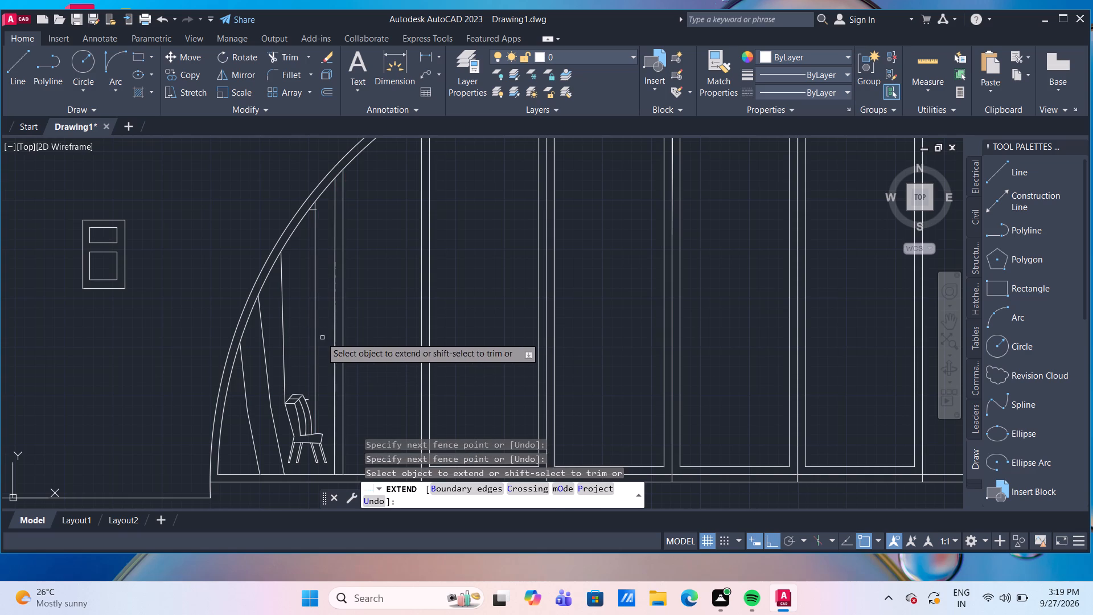
Trim away the short leftover horizontal stubs at the chair back and at the arch's inner curve.
{"action": "scroll", "coordinate": [306, 395], "scroll_direction": "up", "scroll_amount": 1}
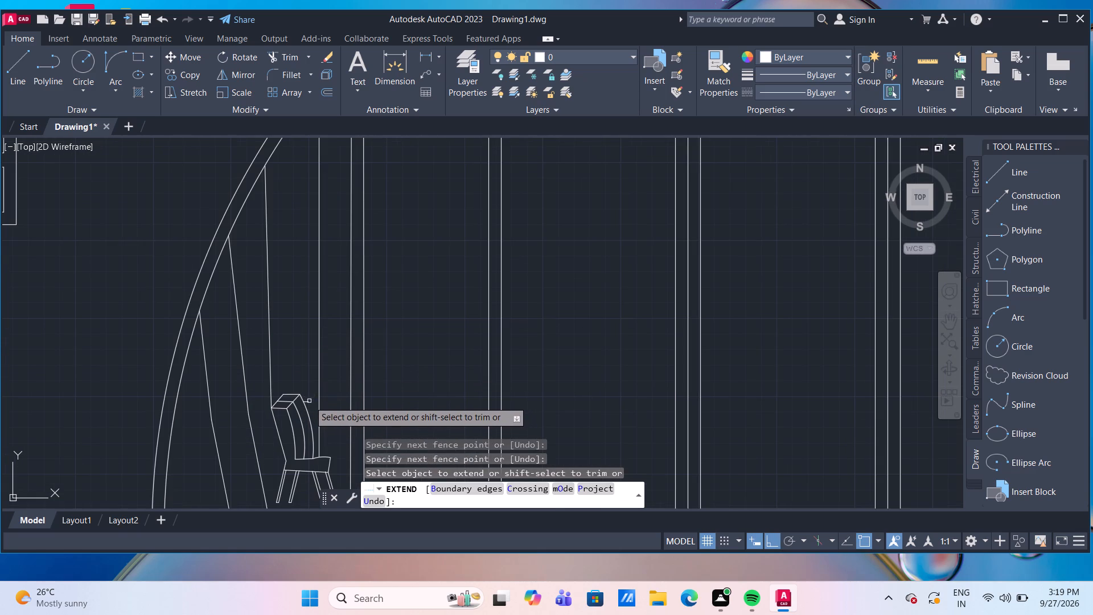
{"action": "left_click", "coordinate": [307, 403], "text": "shift"}
{"action": "middle_click_drag", "start_coordinate": [303, 240], "coordinate": [282, 347]}
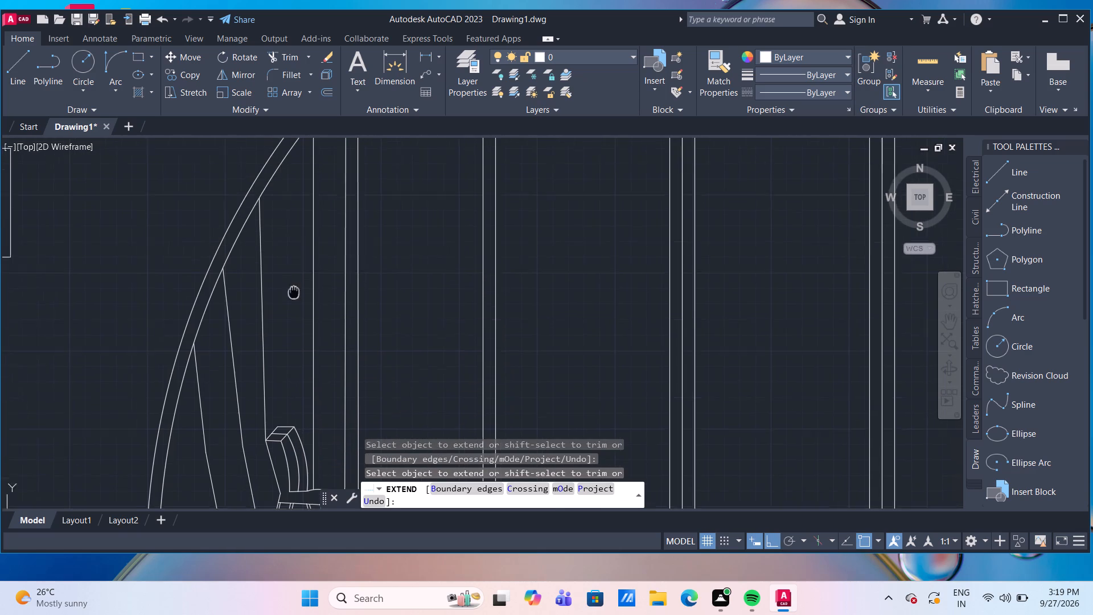
{"action": "middle_click_drag", "start_coordinate": [282, 347], "coordinate": [282, 372]}
{"action": "scroll", "coordinate": [309, 210], "scroll_direction": "up", "scroll_amount": 3}
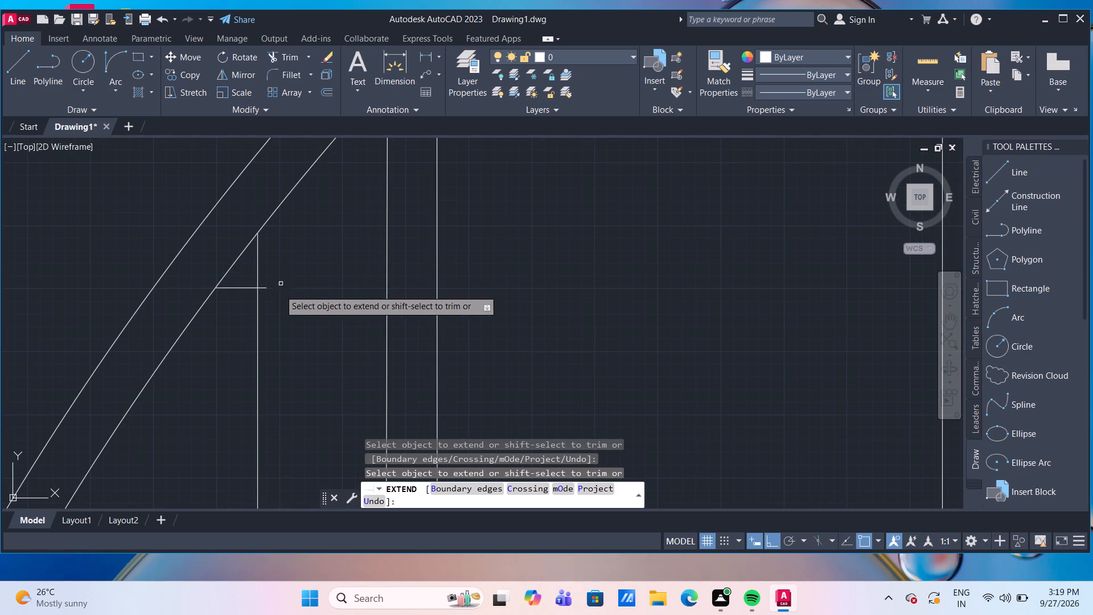
{"action": "left_click", "coordinate": [266, 288], "text": "shift"}
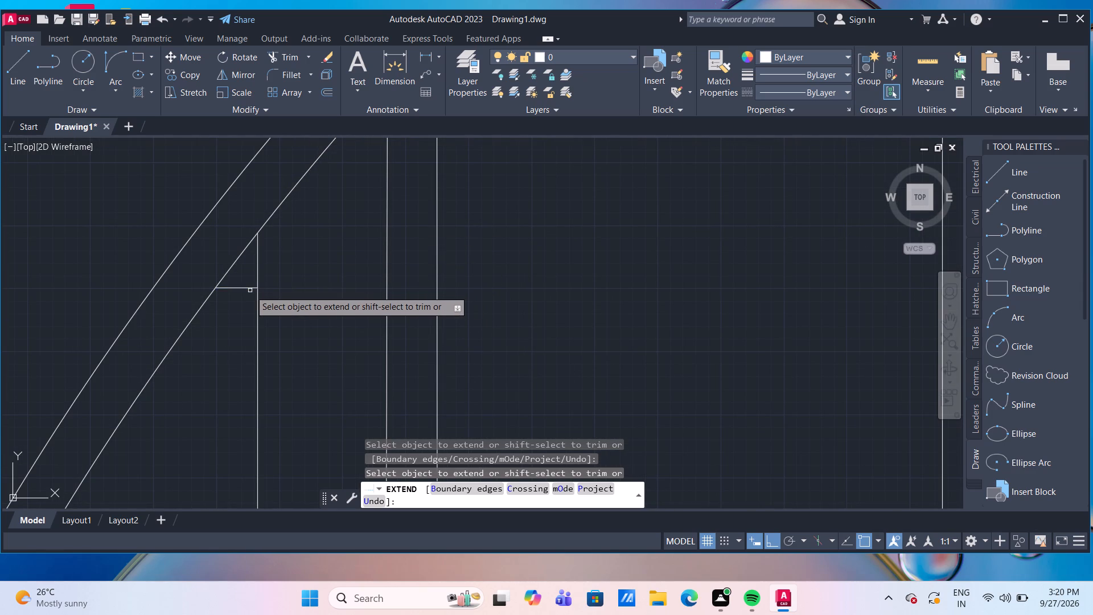
{"action": "left_click", "coordinate": [249, 286], "text": "shift"}
{"action": "scroll", "coordinate": [315, 268], "scroll_direction": "down", "scroll_amount": 5}
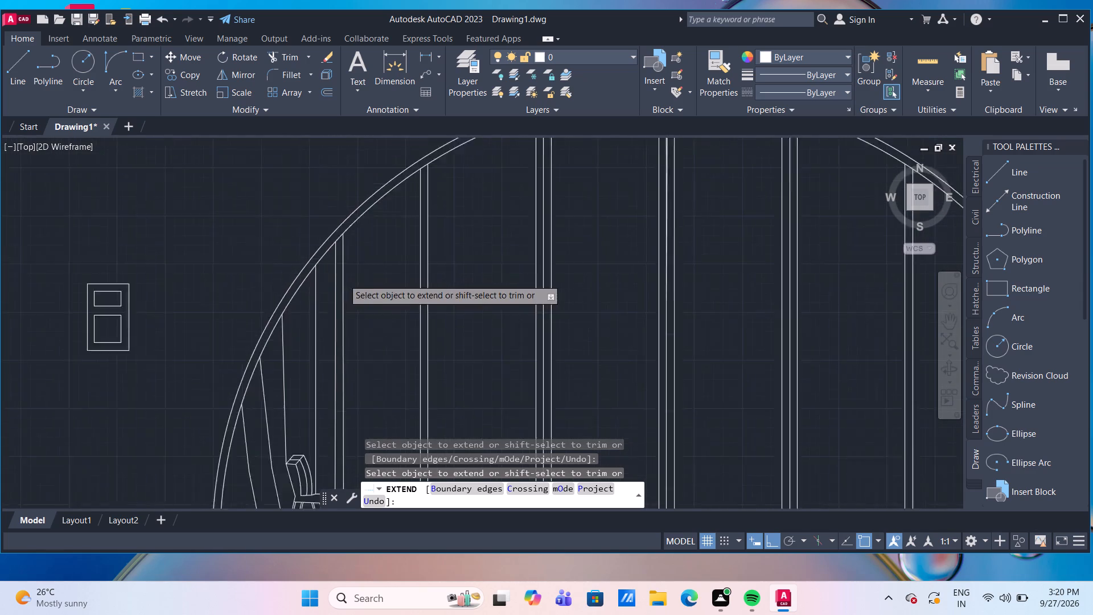
{"action": "middle_click_drag", "start_coordinate": [363, 325], "coordinate": [364, 311]}
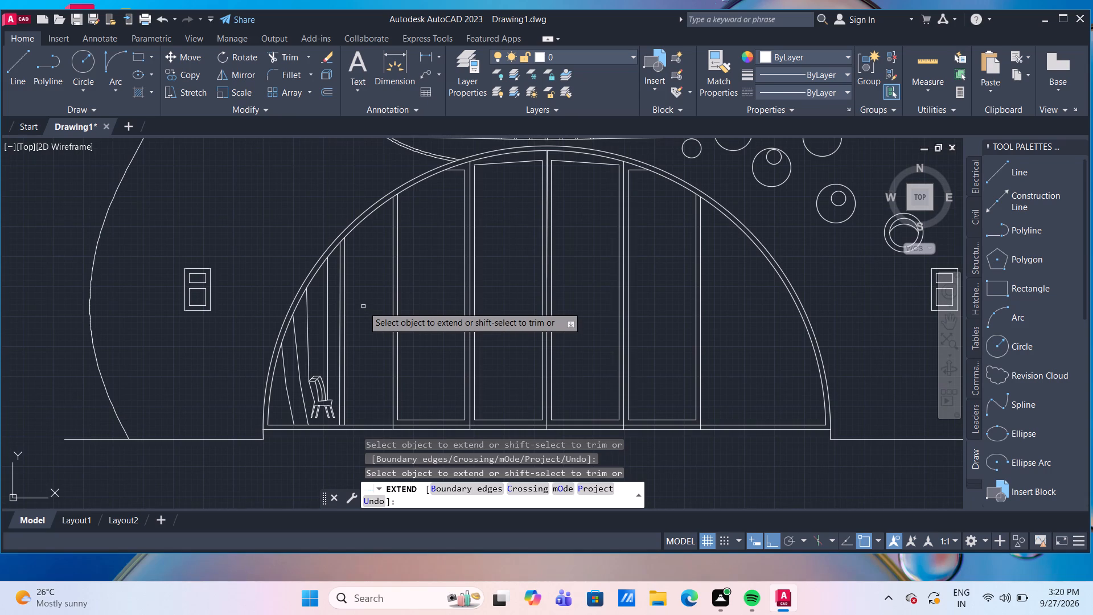
{"action": "scroll", "coordinate": [366, 289], "scroll_direction": "up", "scroll_amount": 1}
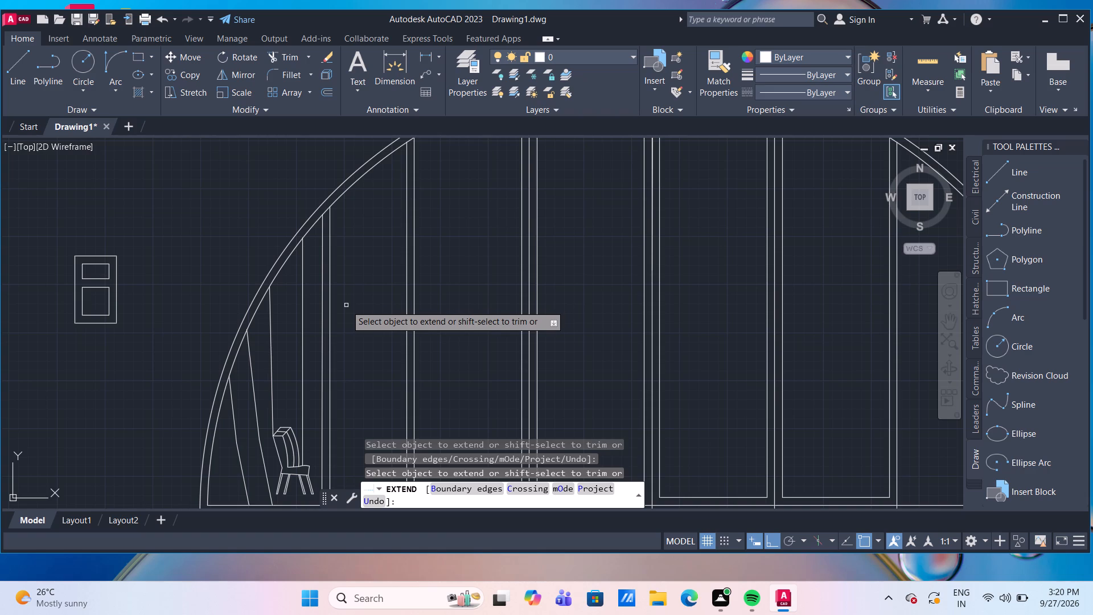
{"action": "scroll", "coordinate": [395, 284], "scroll_direction": "down", "scroll_amount": 4}
{"action": "scroll", "coordinate": [406, 280], "scroll_direction": "up", "scroll_amount": 2}
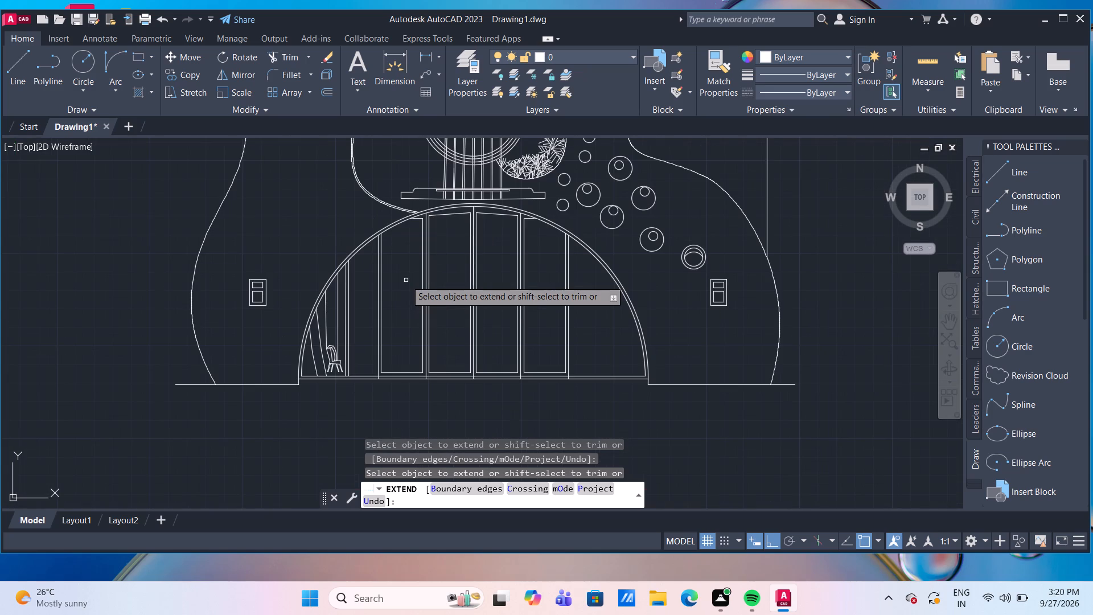
{"action": "key", "text": "Escape"}
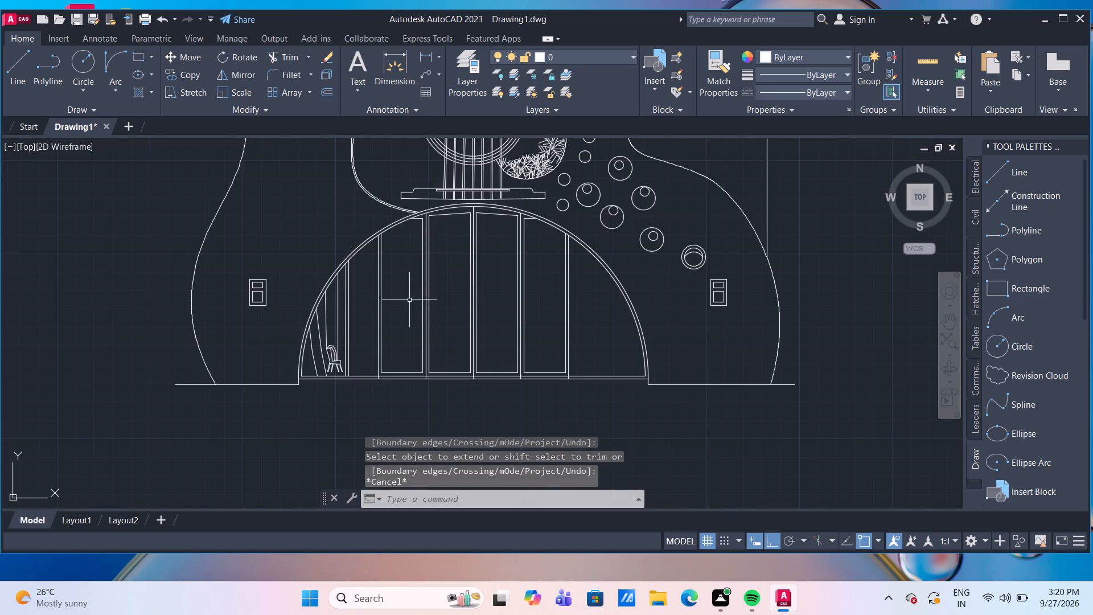
Draw a vertical line about 2550 long inside the first door panel, from its bottom inner edge up to the arch's inner curve.
{"action": "left_click", "coordinate": [24, 61]}
{"action": "scroll", "coordinate": [401, 364], "scroll_direction": "up", "scroll_amount": 3}
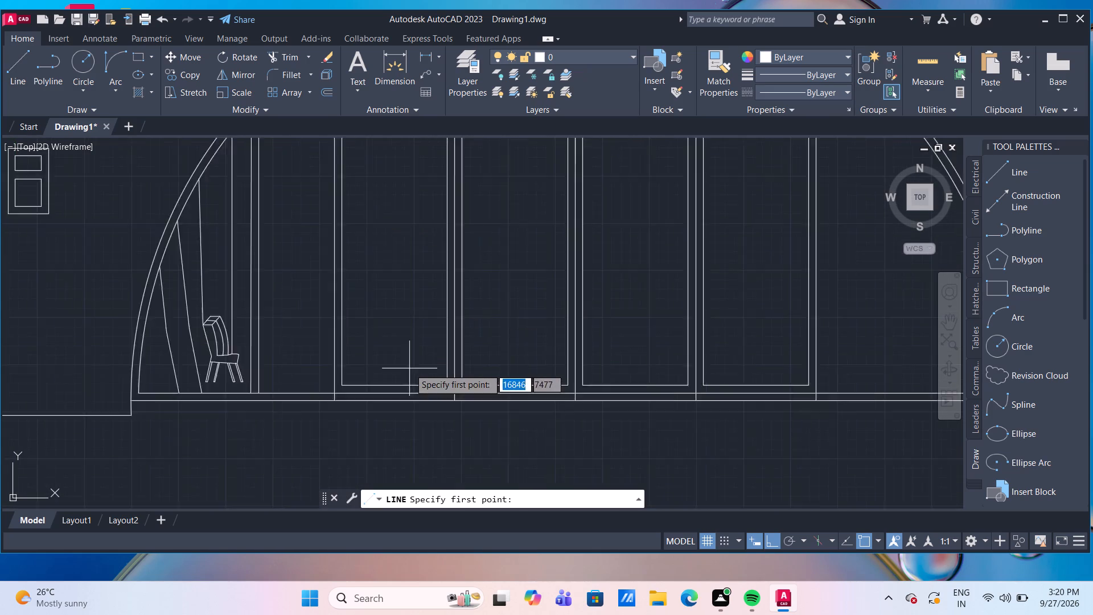
{"action": "left_click_drag", "start_coordinate": [385, 399], "coordinate": [388, 373]}
{"action": "scroll", "coordinate": [390, 229], "scroll_direction": "down", "scroll_amount": 3}
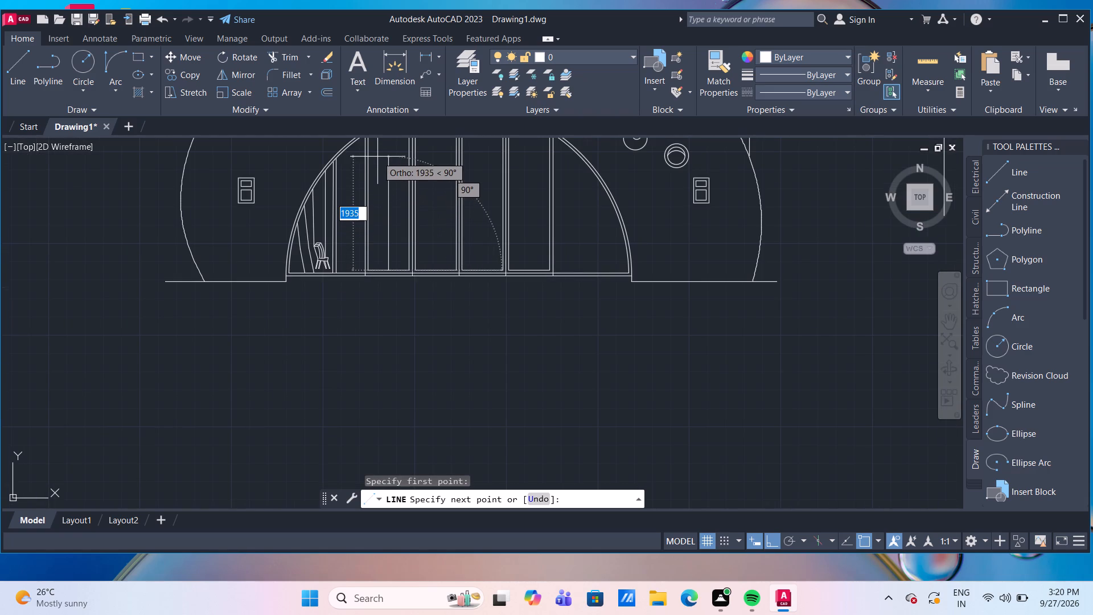
{"action": "middle_click_drag", "start_coordinate": [384, 174], "coordinate": [331, 301]}
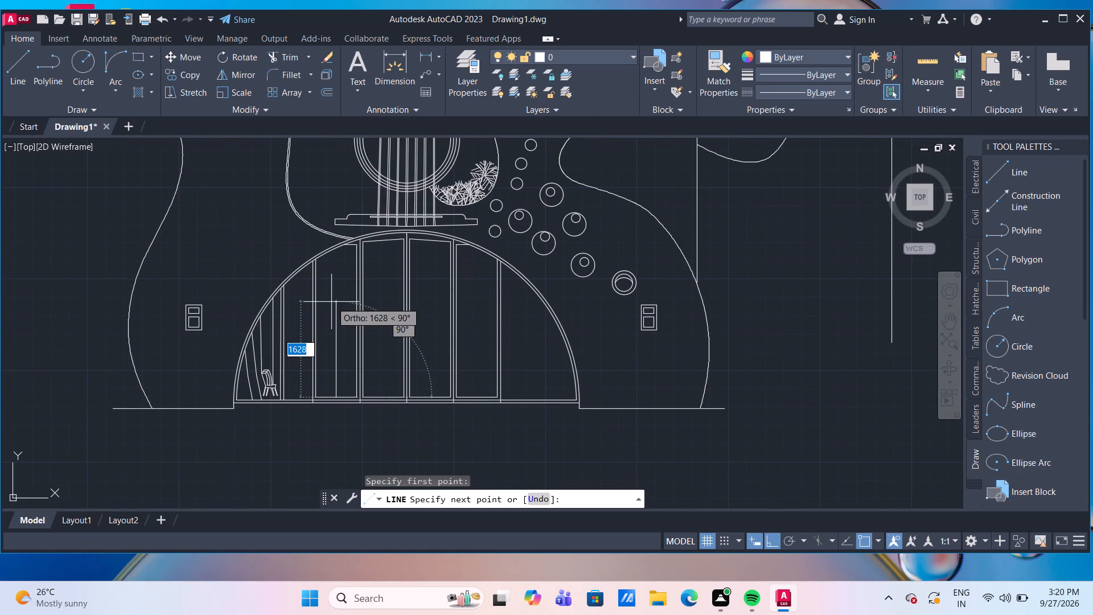
{"action": "scroll", "coordinate": [334, 261], "scroll_direction": "up", "scroll_amount": 2}
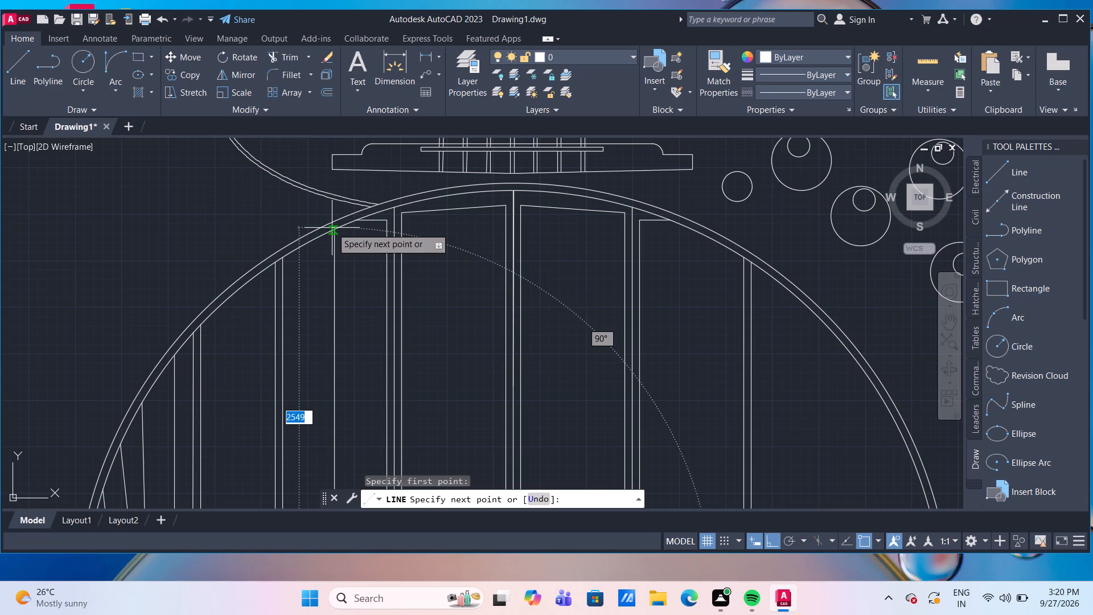
{"action": "left_click", "coordinate": [332, 228]}
{"action": "key", "text": "Return"}
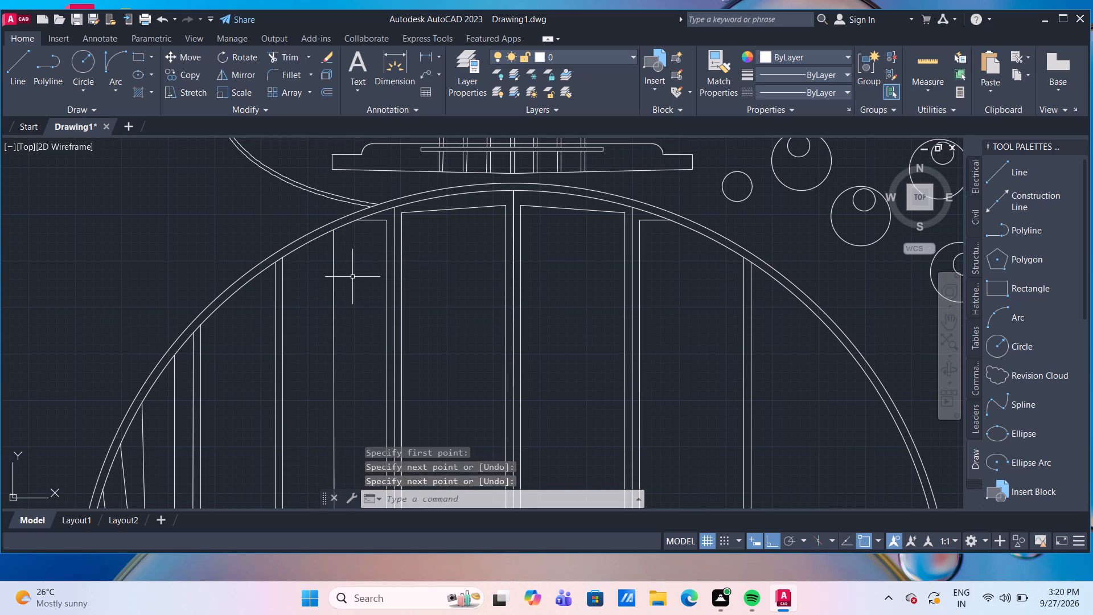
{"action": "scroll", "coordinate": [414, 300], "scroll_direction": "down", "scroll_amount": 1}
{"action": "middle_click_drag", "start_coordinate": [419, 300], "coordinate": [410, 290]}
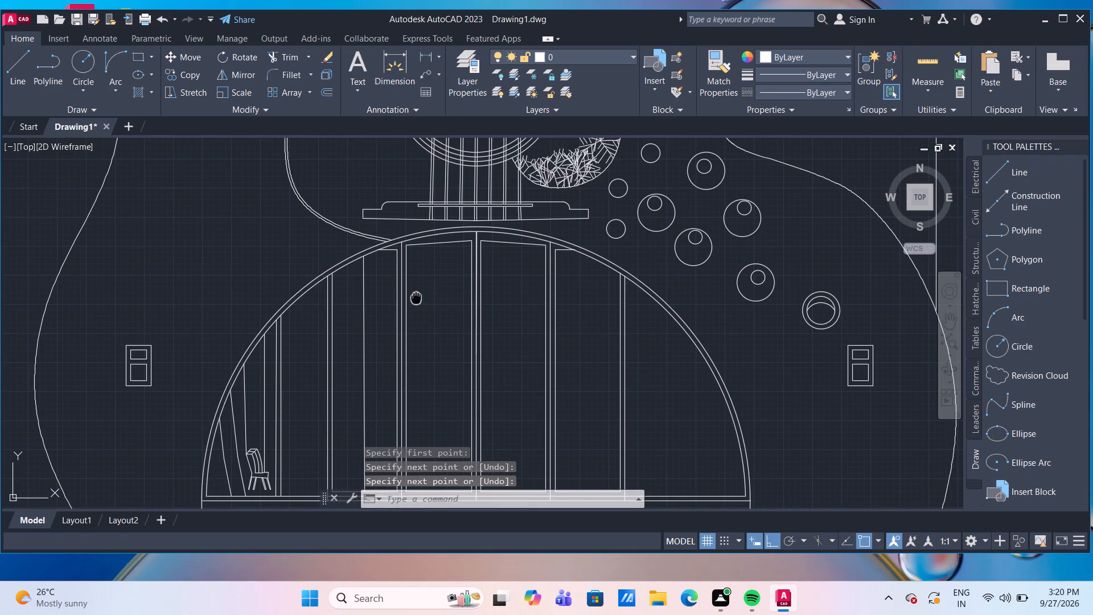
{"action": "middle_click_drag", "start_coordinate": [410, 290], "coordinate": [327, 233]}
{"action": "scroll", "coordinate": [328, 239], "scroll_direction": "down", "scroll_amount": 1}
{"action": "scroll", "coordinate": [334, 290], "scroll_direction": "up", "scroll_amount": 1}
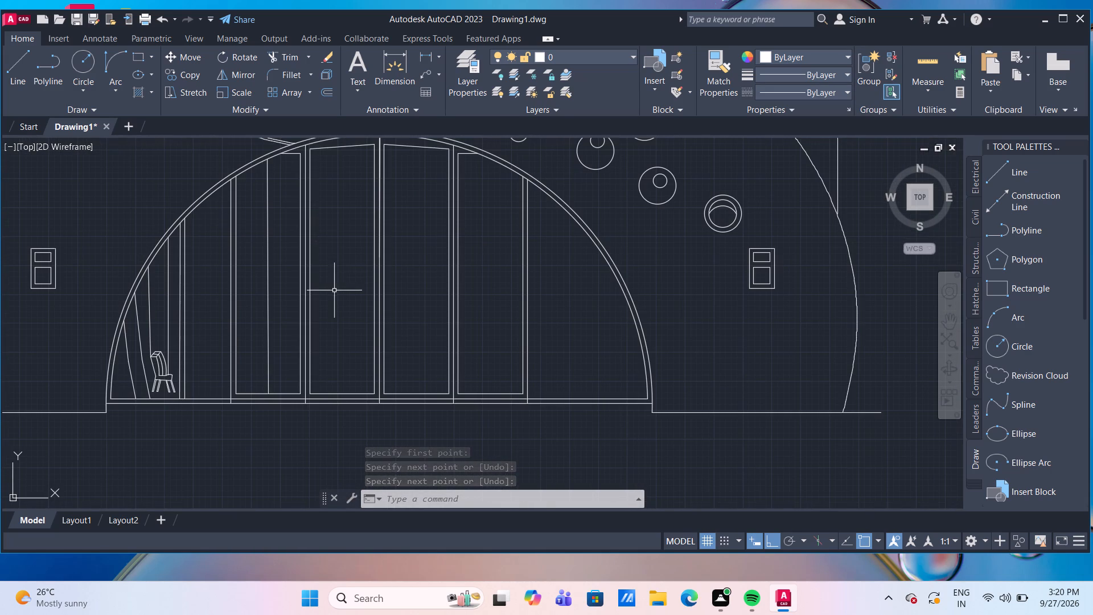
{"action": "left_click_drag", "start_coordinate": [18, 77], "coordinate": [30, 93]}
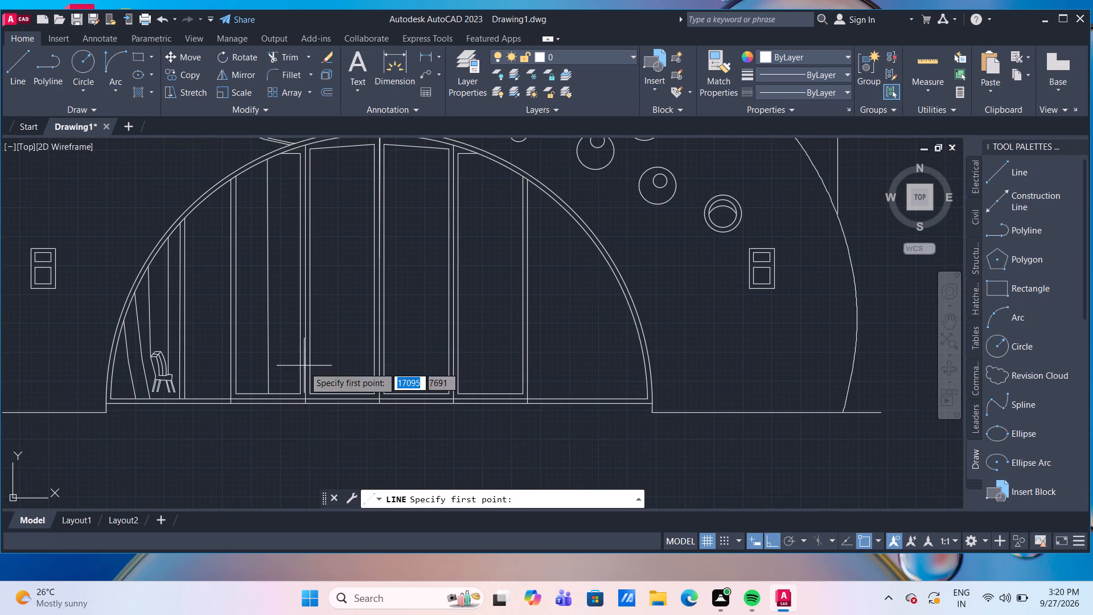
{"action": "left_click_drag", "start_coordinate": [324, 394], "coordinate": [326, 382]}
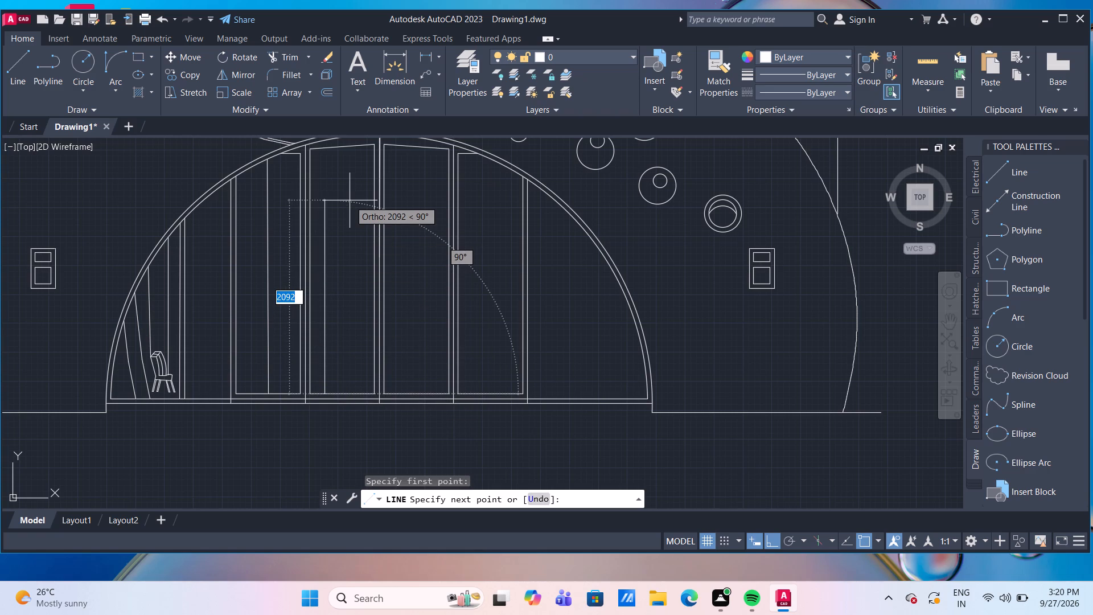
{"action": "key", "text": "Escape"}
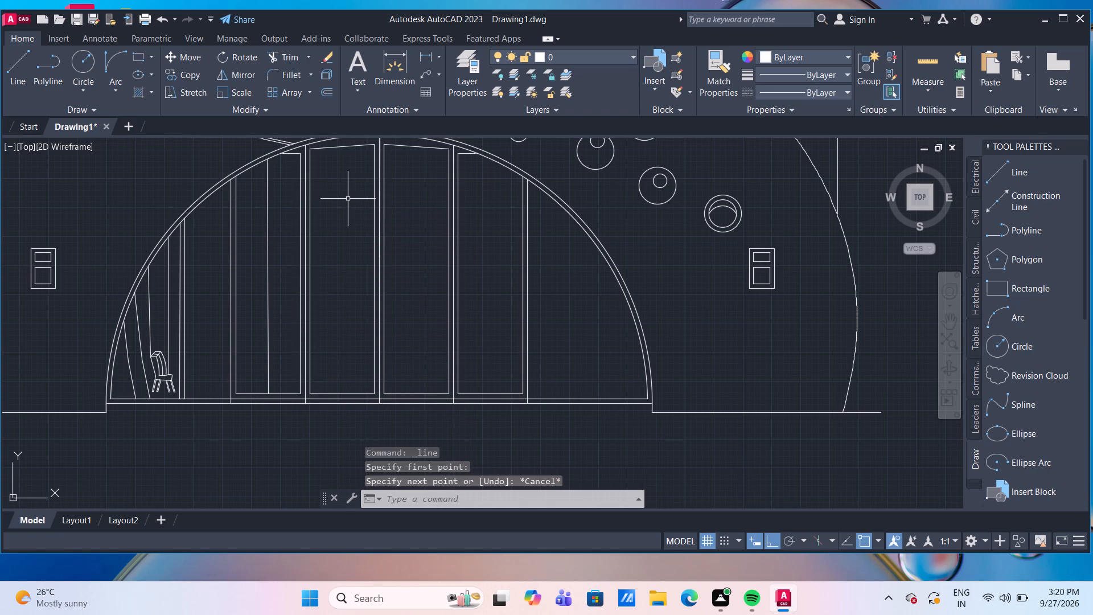
Draw a vertical dividing line inside the second door panel, from its bottom inner edge up to its top inner edge.
{"action": "left_click", "coordinate": [30, 64]}
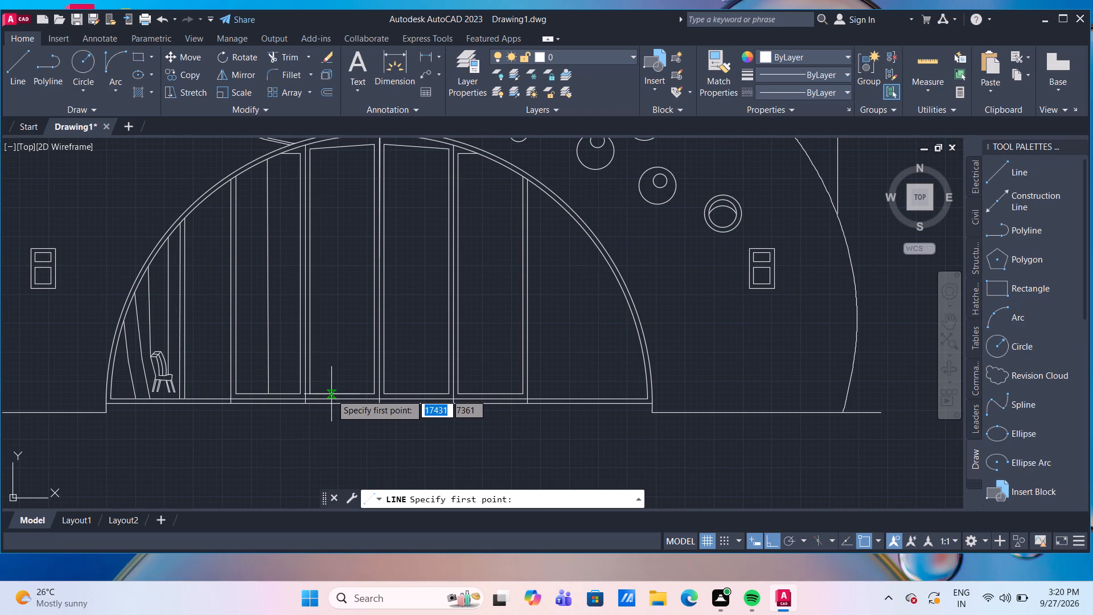
{"action": "left_click_drag", "start_coordinate": [331, 394], "coordinate": [332, 383]}
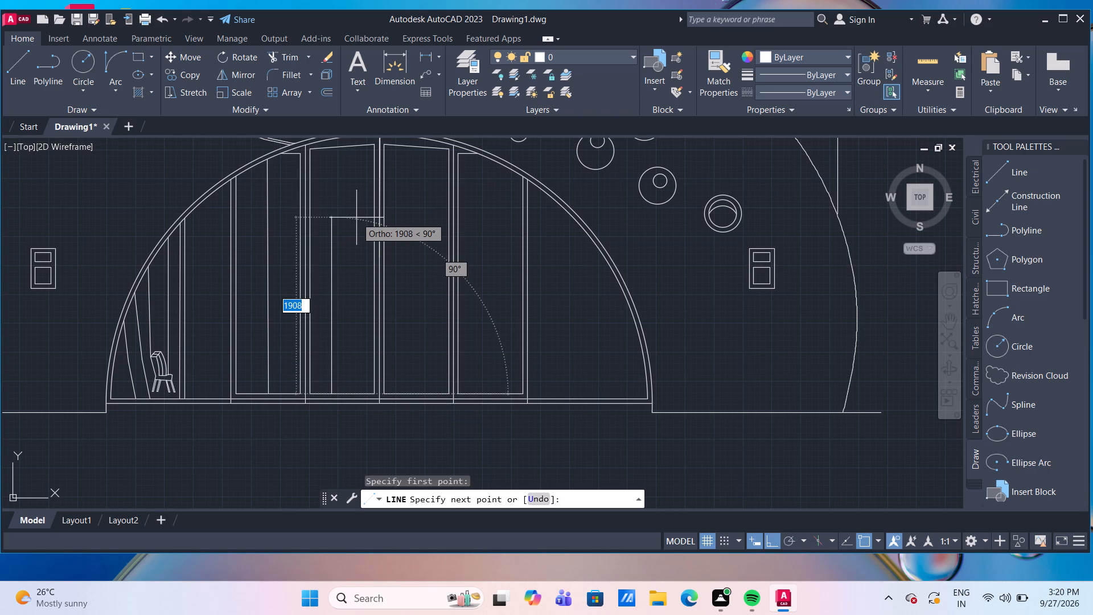
{"action": "left_click", "coordinate": [330, 150]}
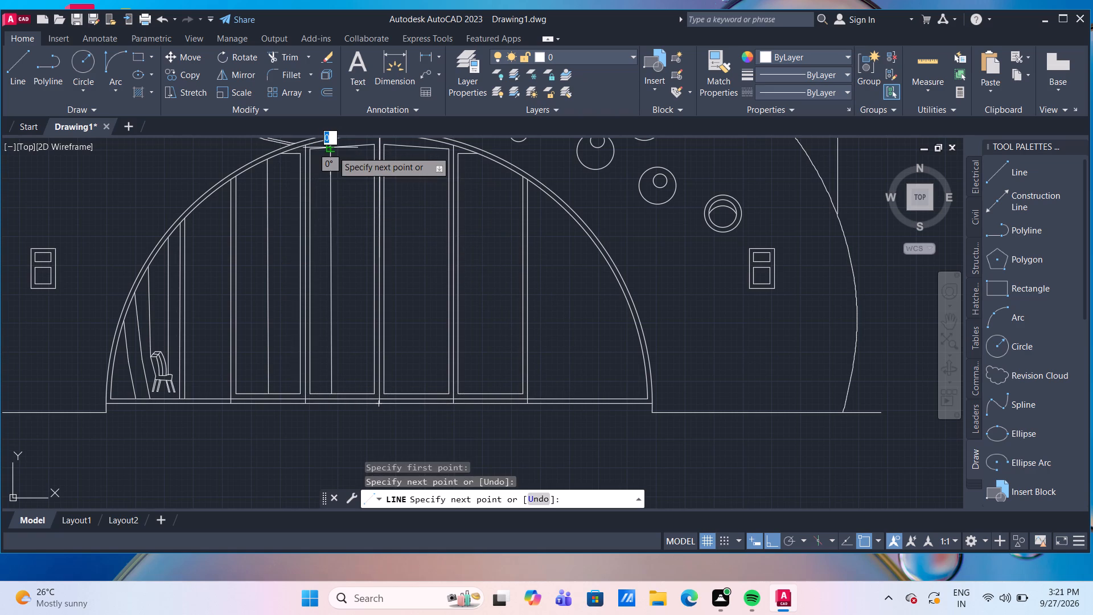
{"action": "key", "text": "Return"}
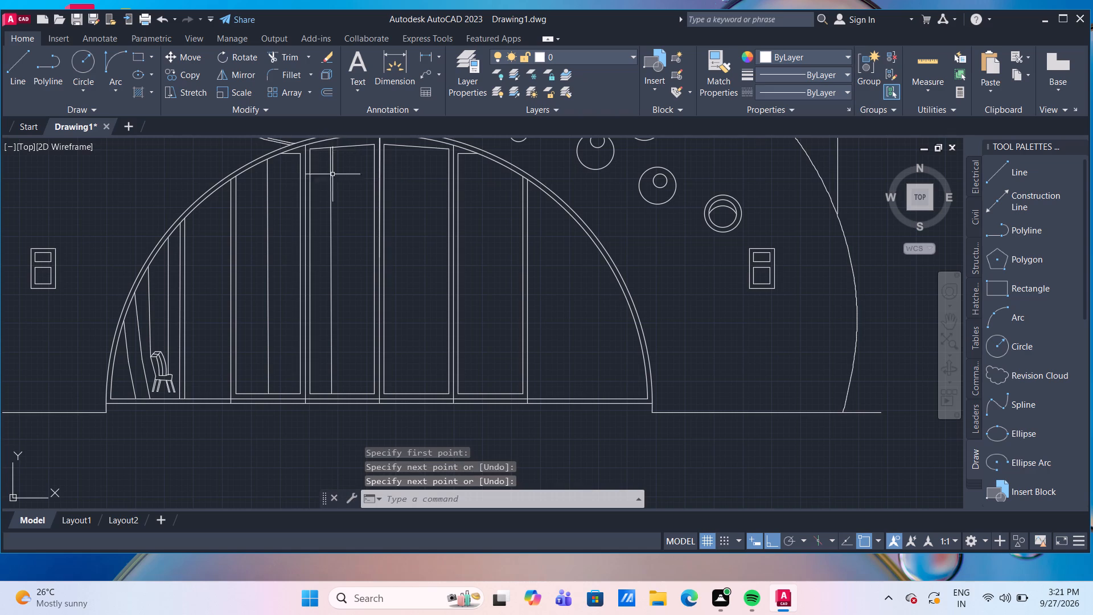
Draw a vertical line about 2020 long in the arch's right bay, from the inner curve down to the floor line.
{"action": "scroll", "coordinate": [329, 205], "scroll_direction": "down", "scroll_amount": 1}
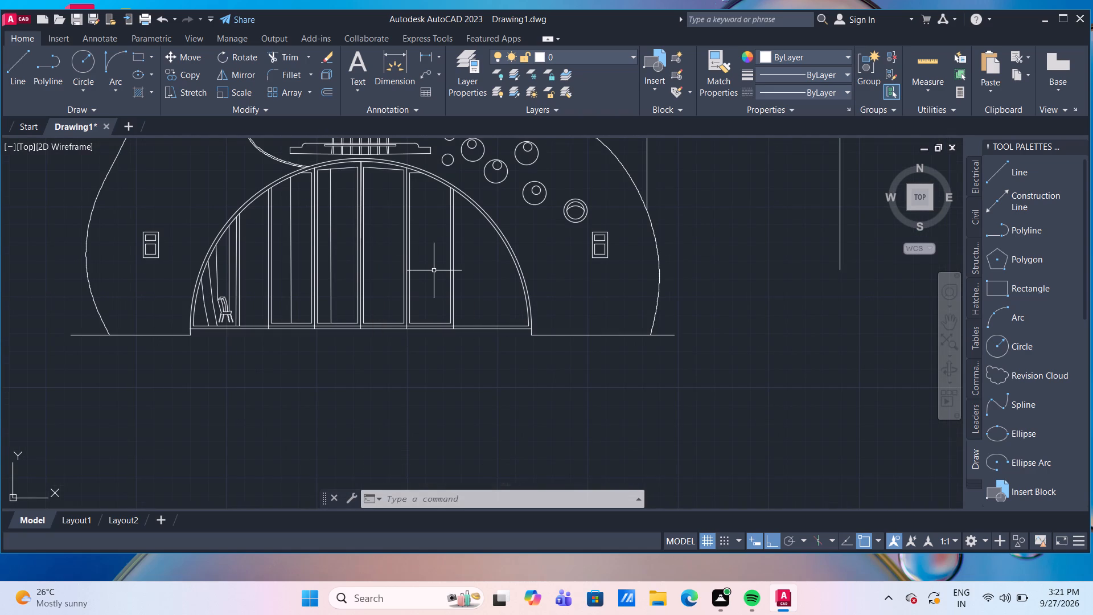
{"action": "scroll", "coordinate": [482, 280], "scroll_direction": "up", "scroll_amount": 1}
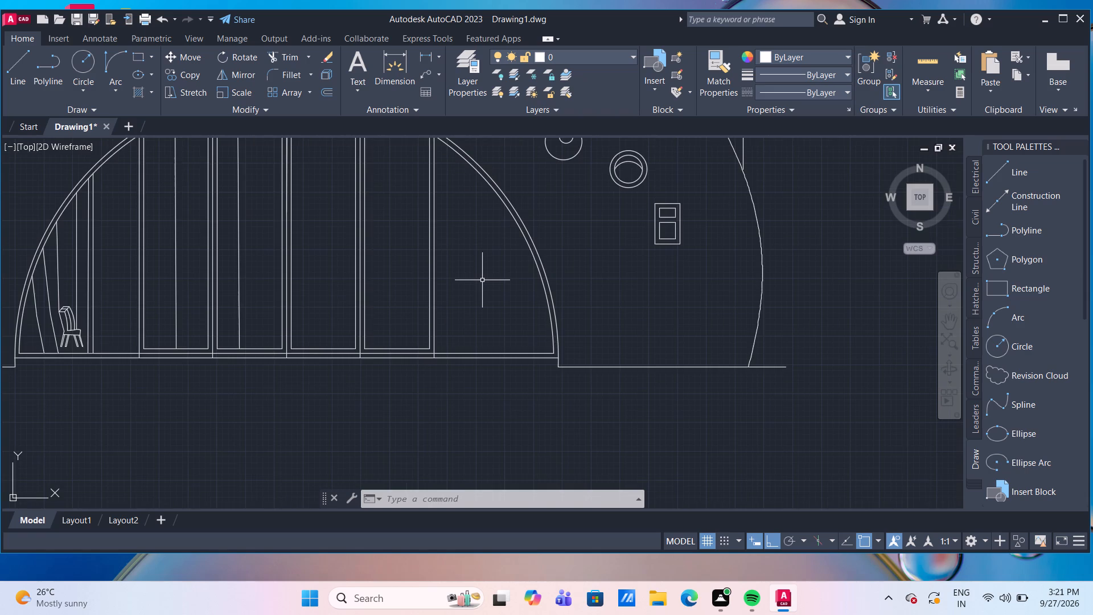
{"action": "middle_click_drag", "start_coordinate": [482, 280], "coordinate": [408, 285]}
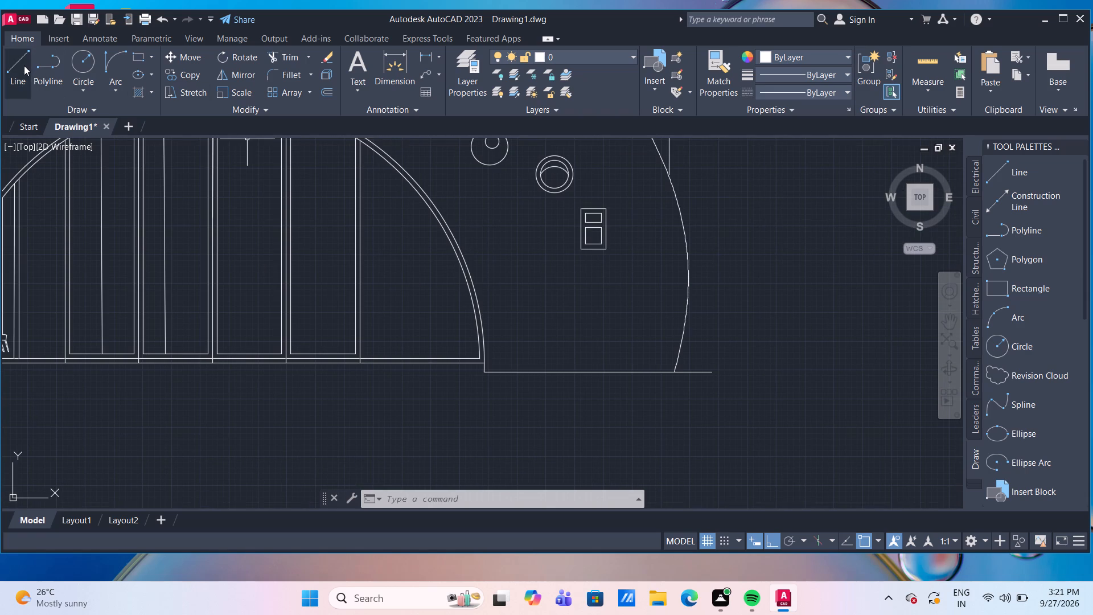
{"action": "left_click", "coordinate": [24, 65]}
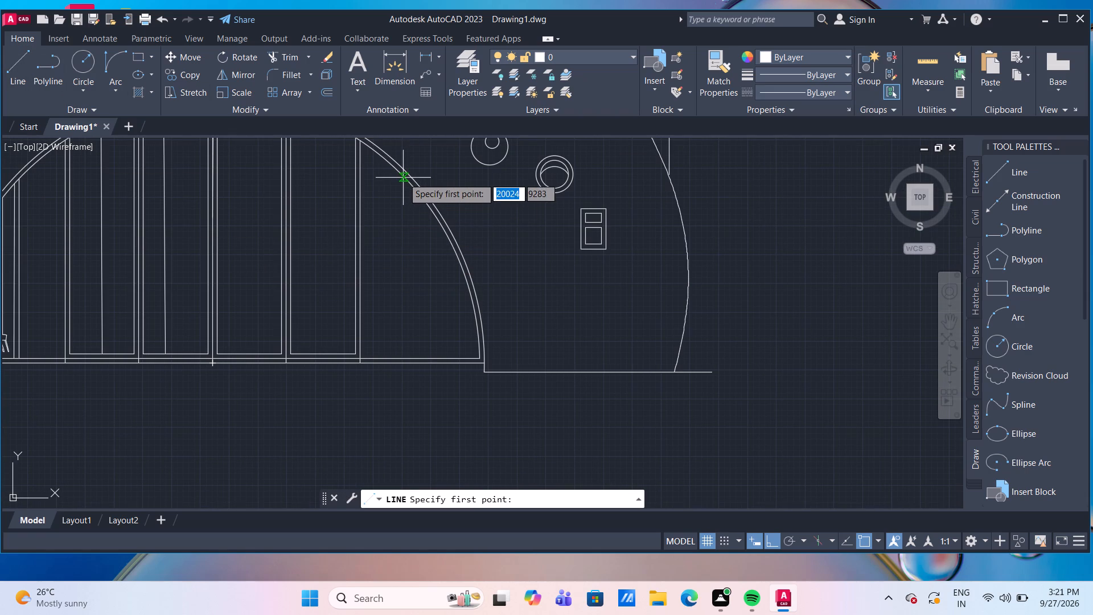
{"action": "left_click_drag", "start_coordinate": [400, 175], "coordinate": [400, 180]}
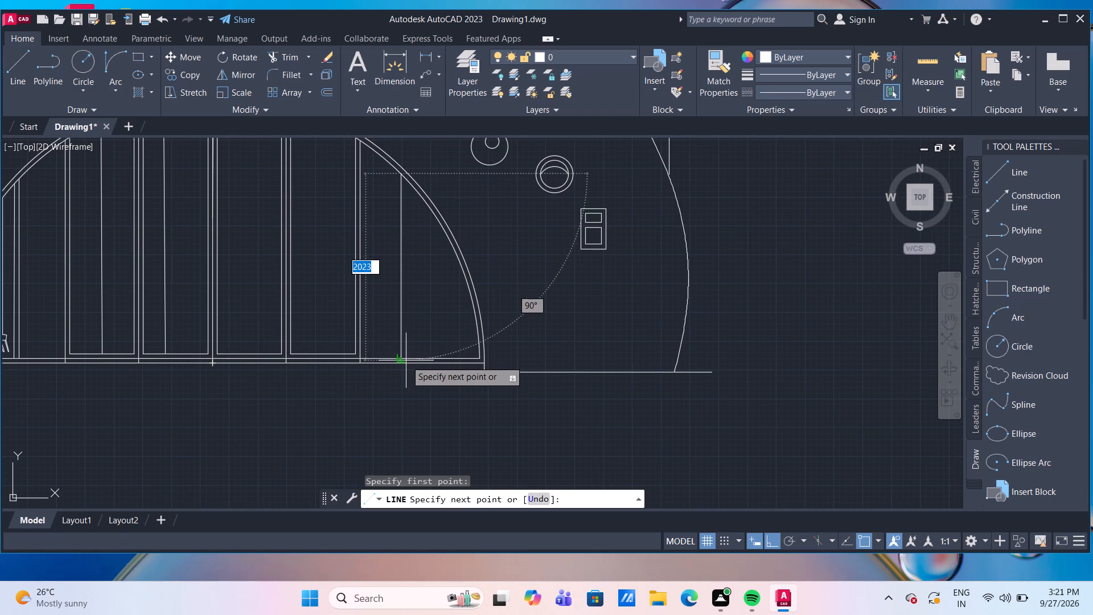
{"action": "left_click", "coordinate": [401, 356]}
{"action": "key", "text": "Return"}
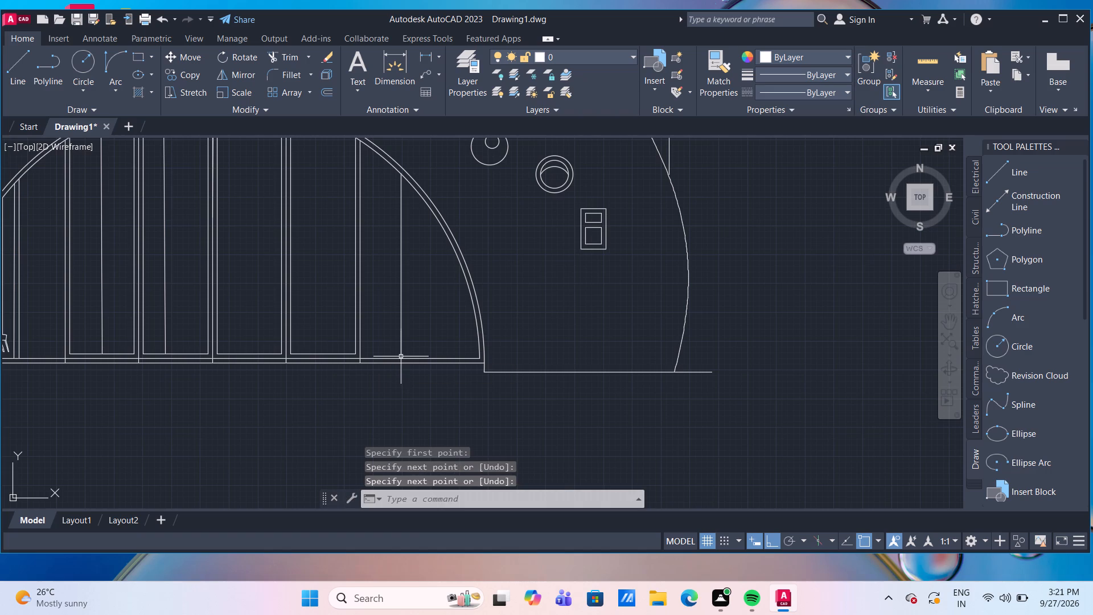
Offset the right bay's vertical line 200 towards the arch's outer end, and offset that copy another 150 the same way.
{"action": "key", "text": "o"}
{"action": "key", "text": "Return"}
{"action": "key", "text": "Return"}
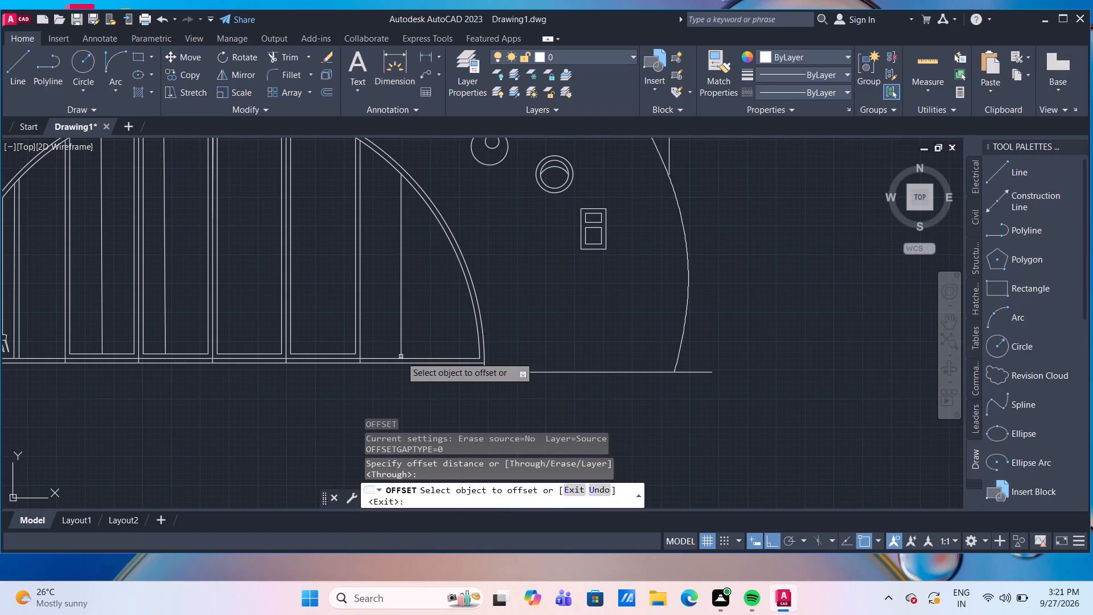
{"action": "left_click", "coordinate": [403, 329]}
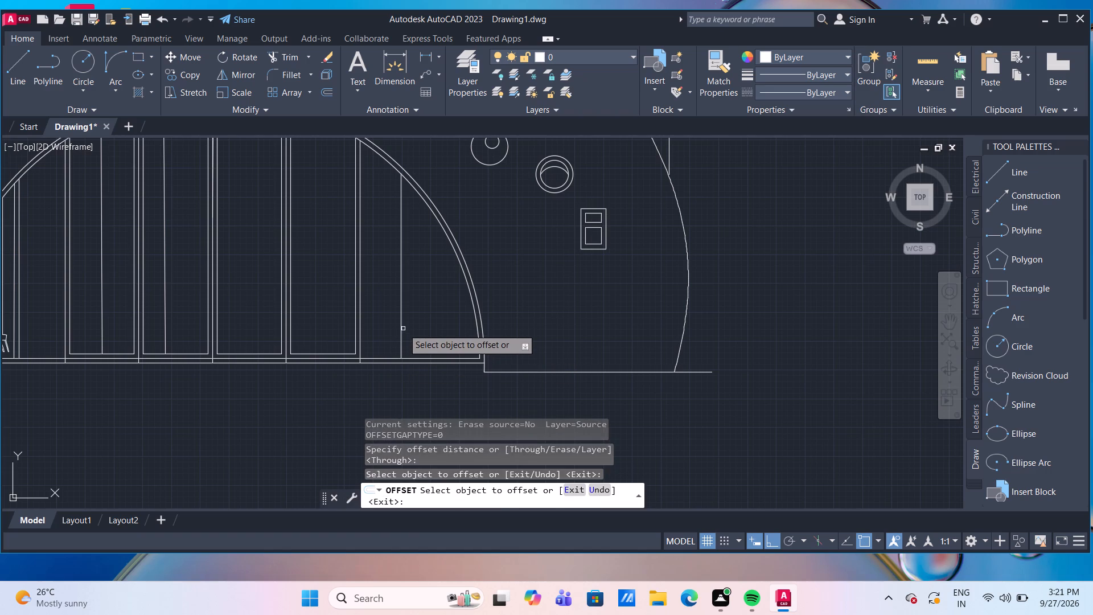
{"action": "left_click", "coordinate": [402, 325]}
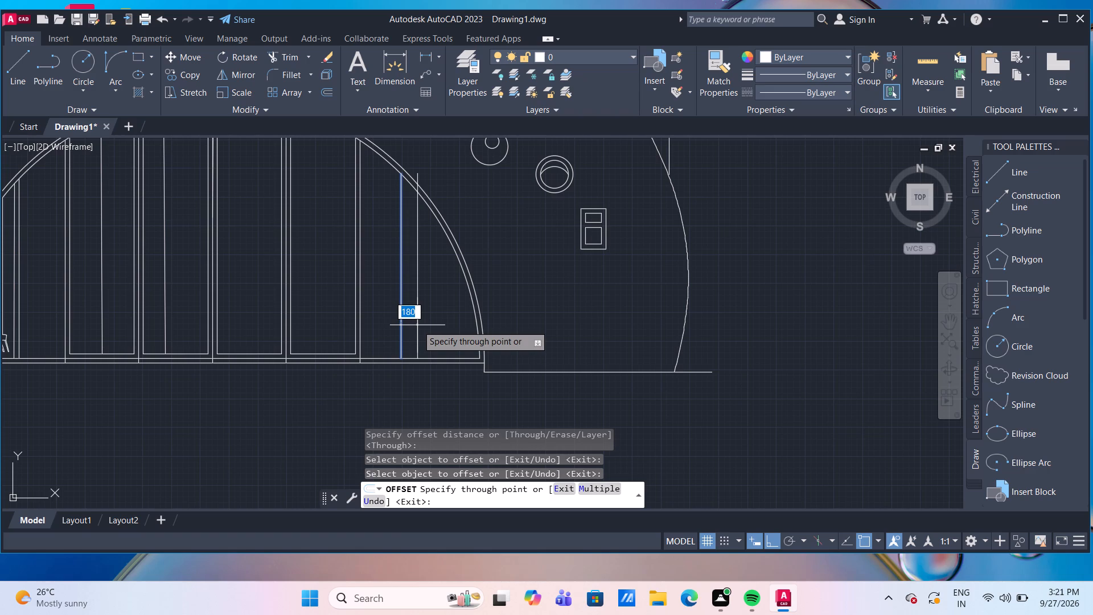
{"action": "type", "text": "200"}
{"action": "key", "text": "Return"}
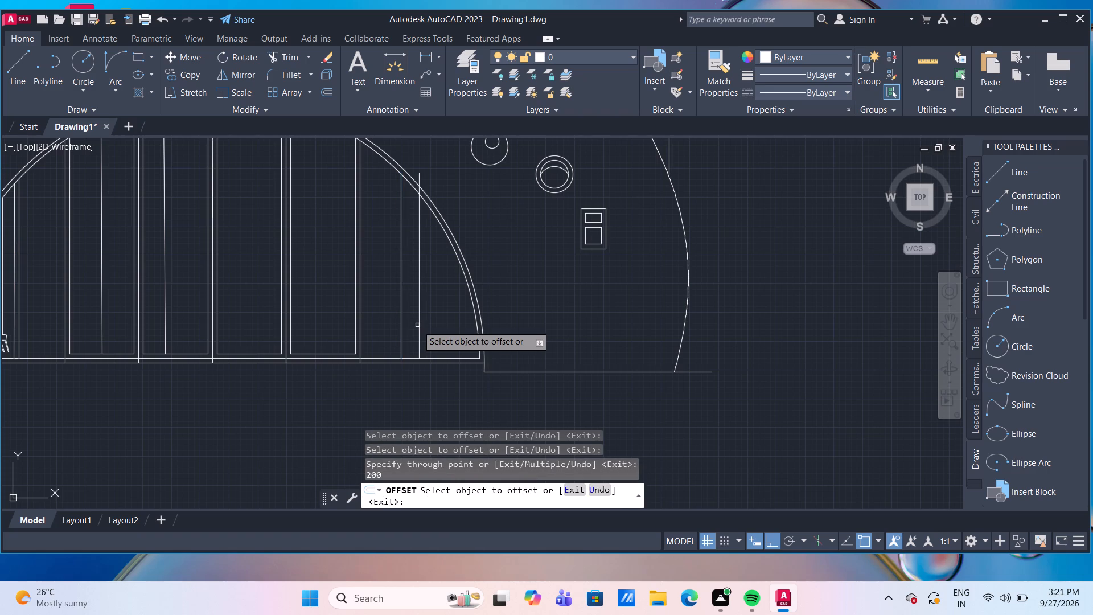
{"action": "left_click_drag", "start_coordinate": [419, 327], "coordinate": [429, 326]}
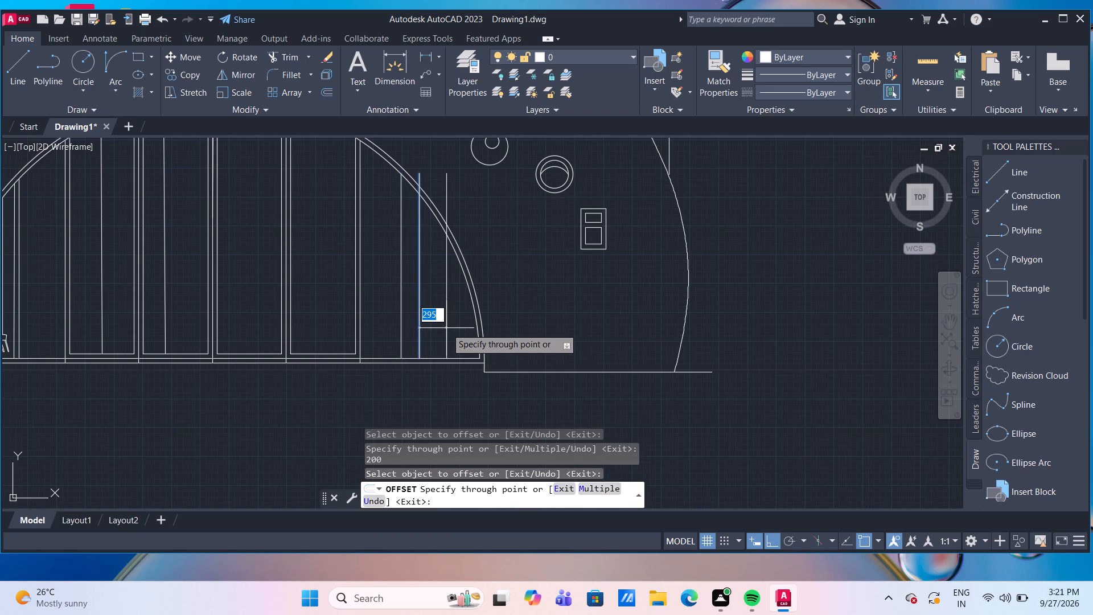
{"action": "type", "text": "150"}
{"action": "key", "text": "Return"}
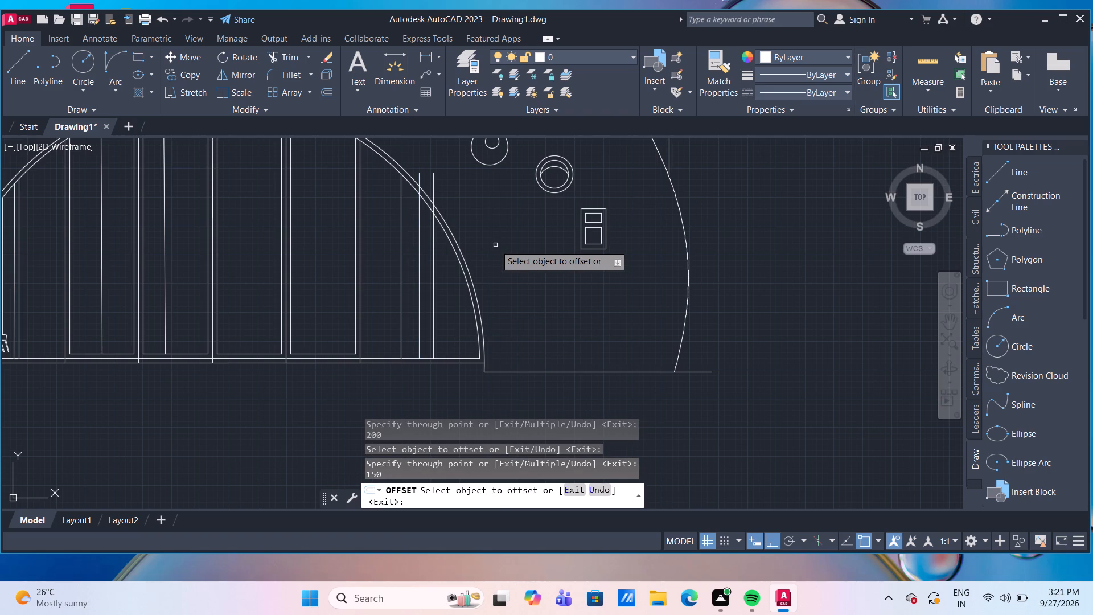
{"action": "scroll", "coordinate": [495, 245], "scroll_direction": "down", "scroll_amount": 1}
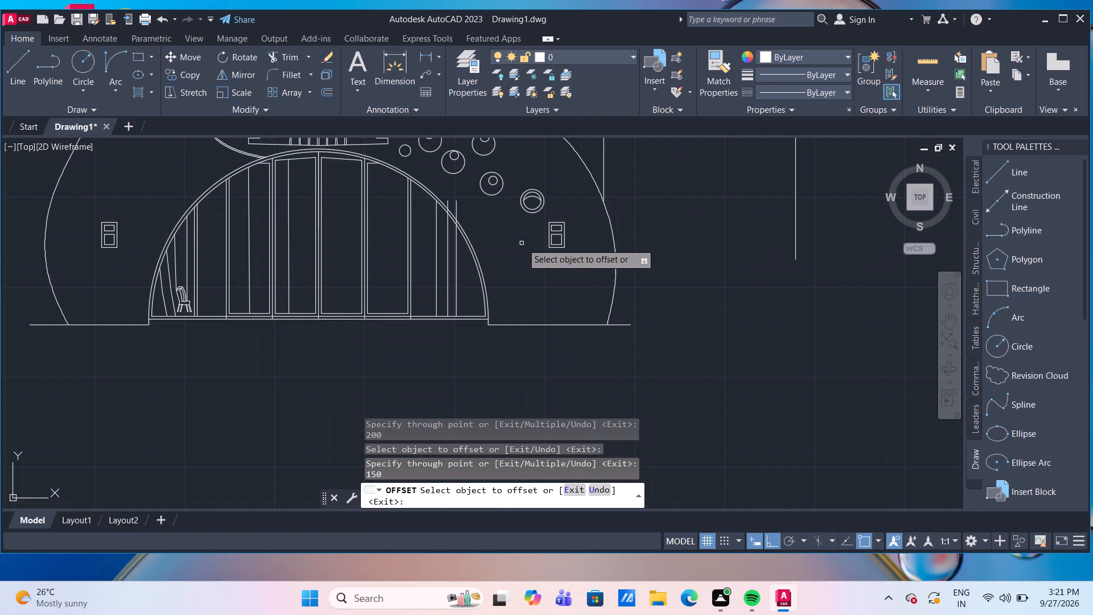
{"action": "key", "text": "Escape"}
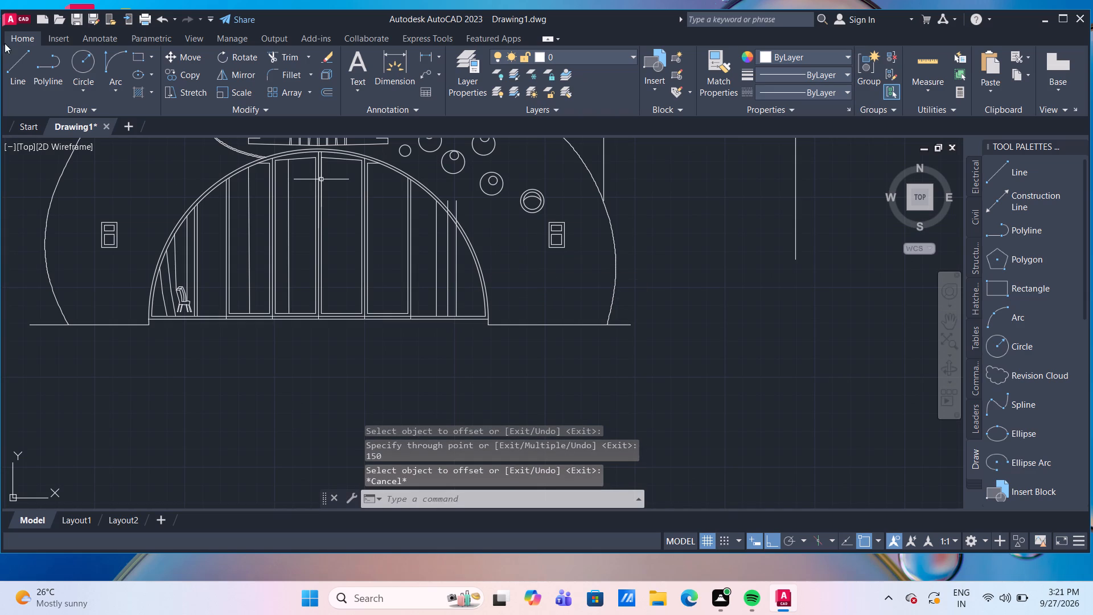
Draw a horizontal line about 2750 long across the door panels, from the first panel's dividing line to the fourth panel's far inner edge.
{"action": "left_click", "coordinate": [16, 72]}
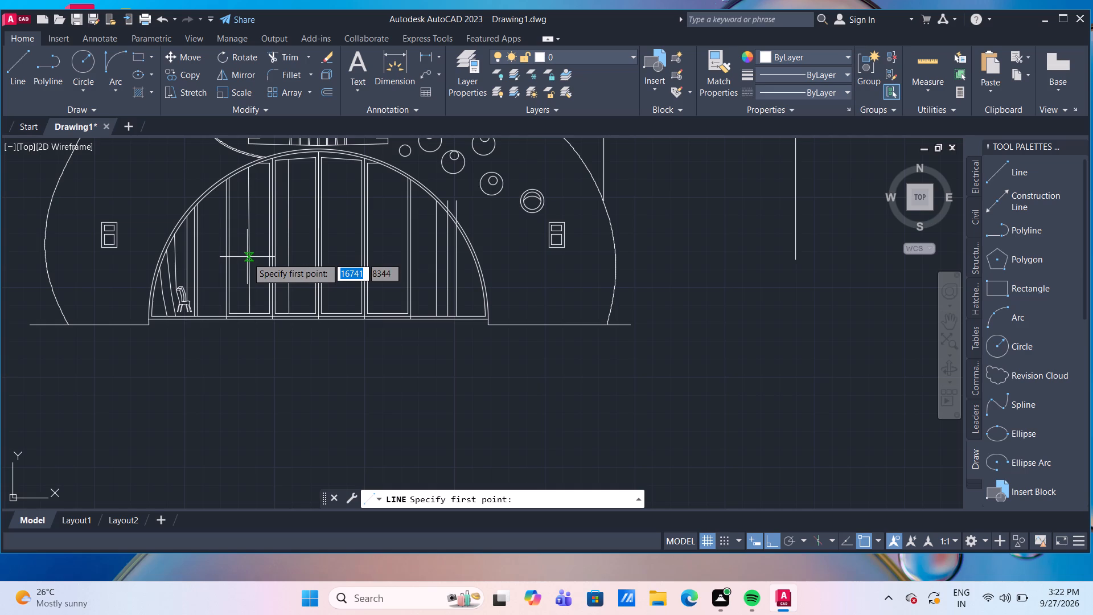
{"action": "left_click", "coordinate": [247, 261]}
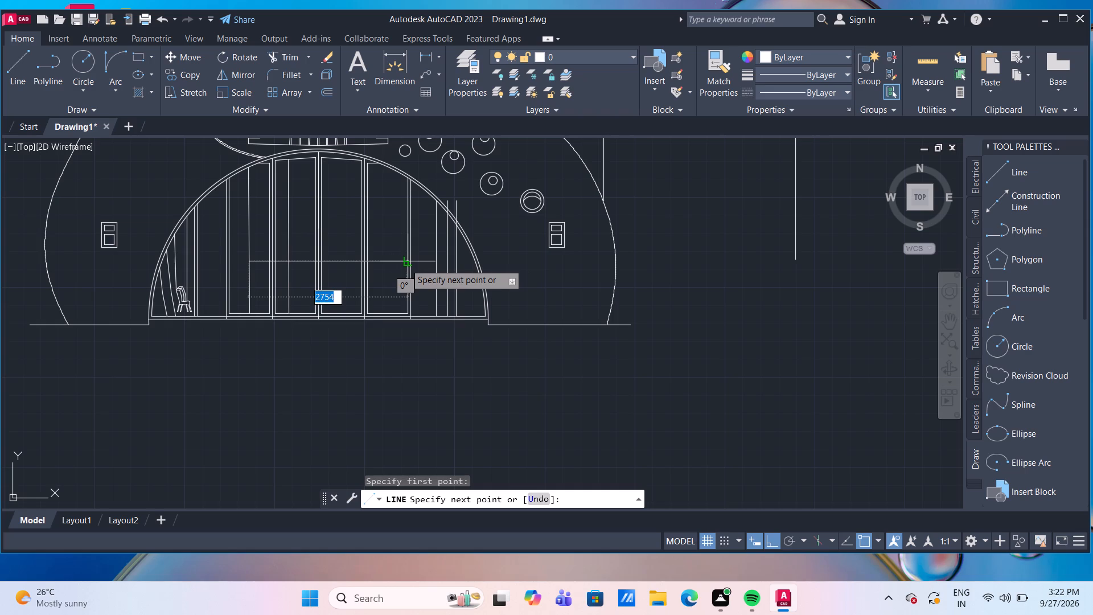
{"action": "scroll", "coordinate": [405, 264], "scroll_direction": "up", "scroll_amount": 3}
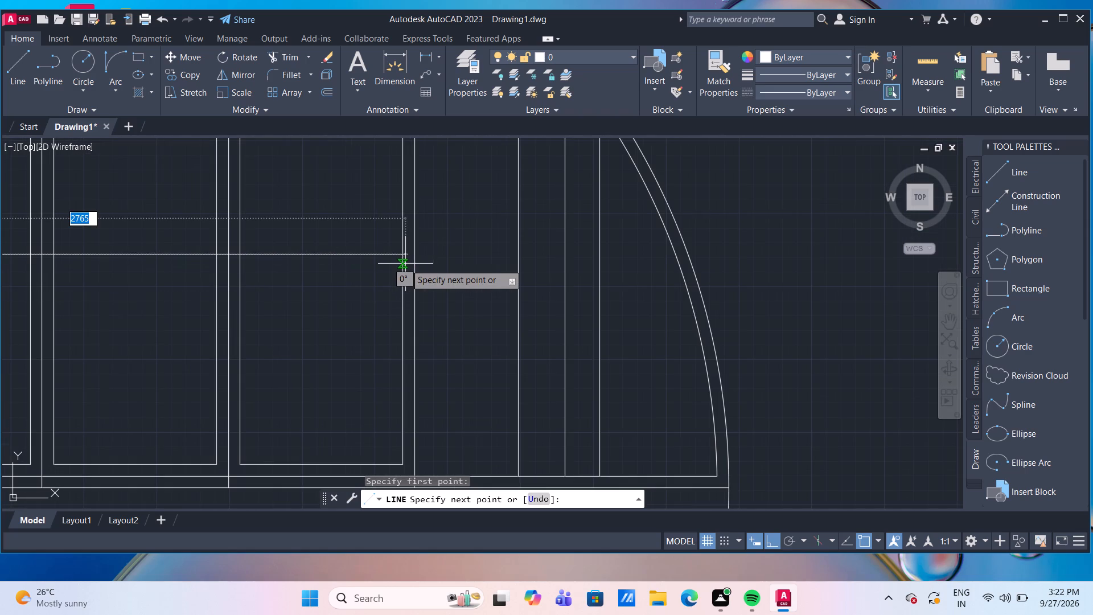
{"action": "left_click", "coordinate": [402, 255]}
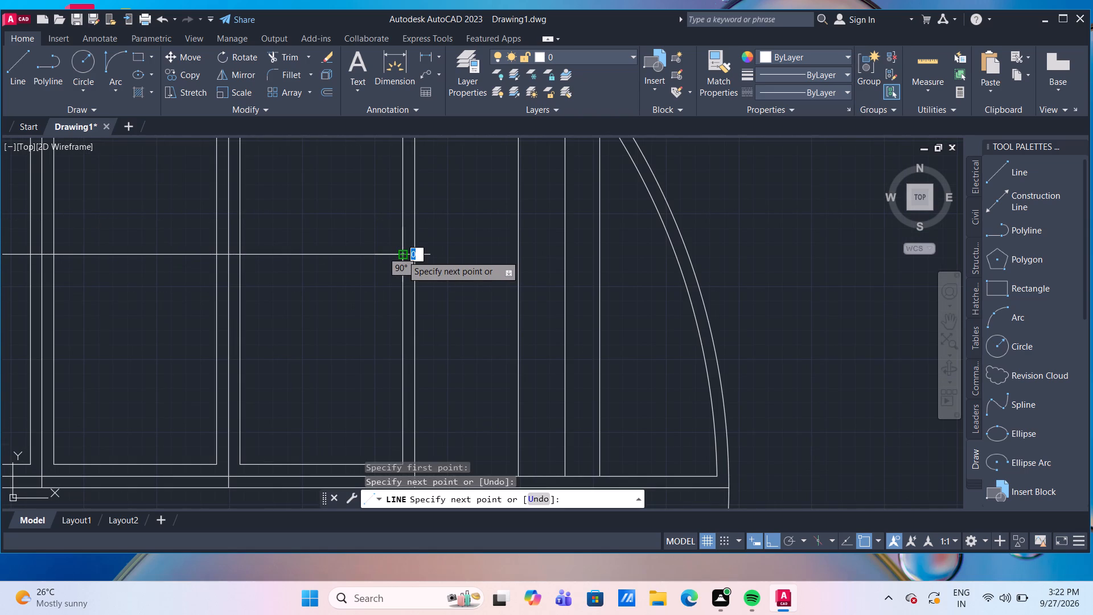
{"action": "key", "text": "Return"}
{"action": "scroll", "coordinate": [402, 255], "scroll_direction": "down", "scroll_amount": 3}
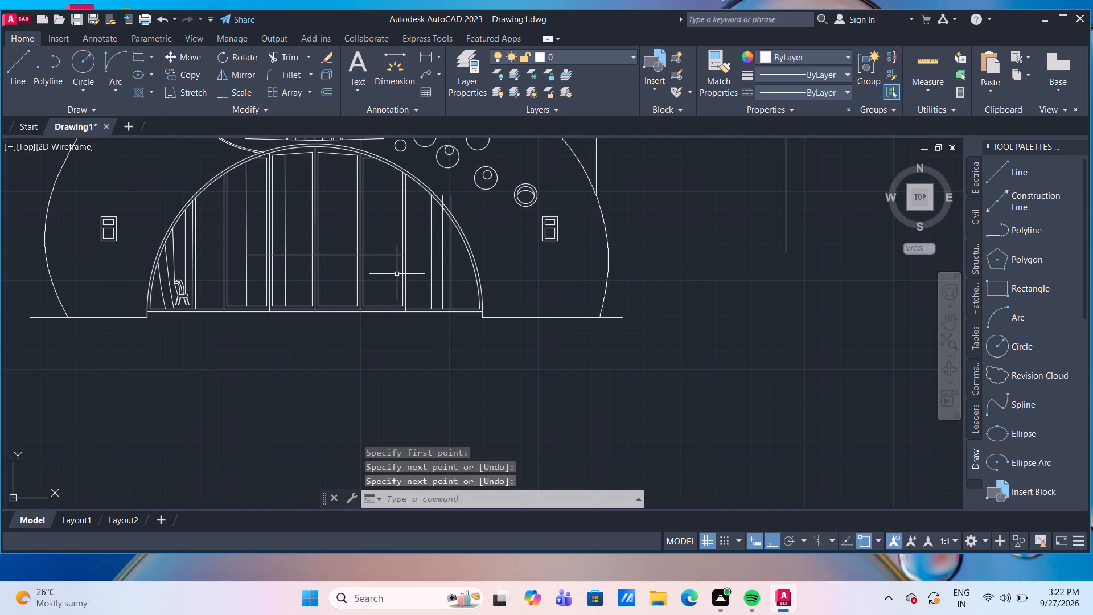
Offset the horizontal line across the door panels 25 downward to form a double rail.
{"action": "scroll", "coordinate": [314, 259], "scroll_direction": "up", "scroll_amount": 2}
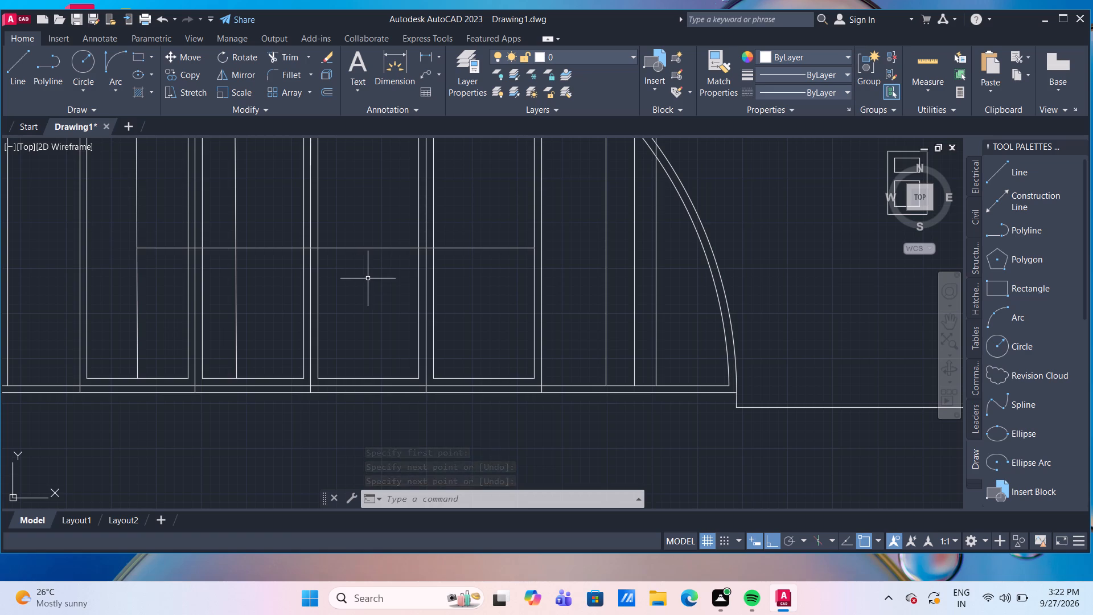
{"action": "key", "text": "o"}
{"action": "key", "text": "Return"}
{"action": "key", "text": "Return"}
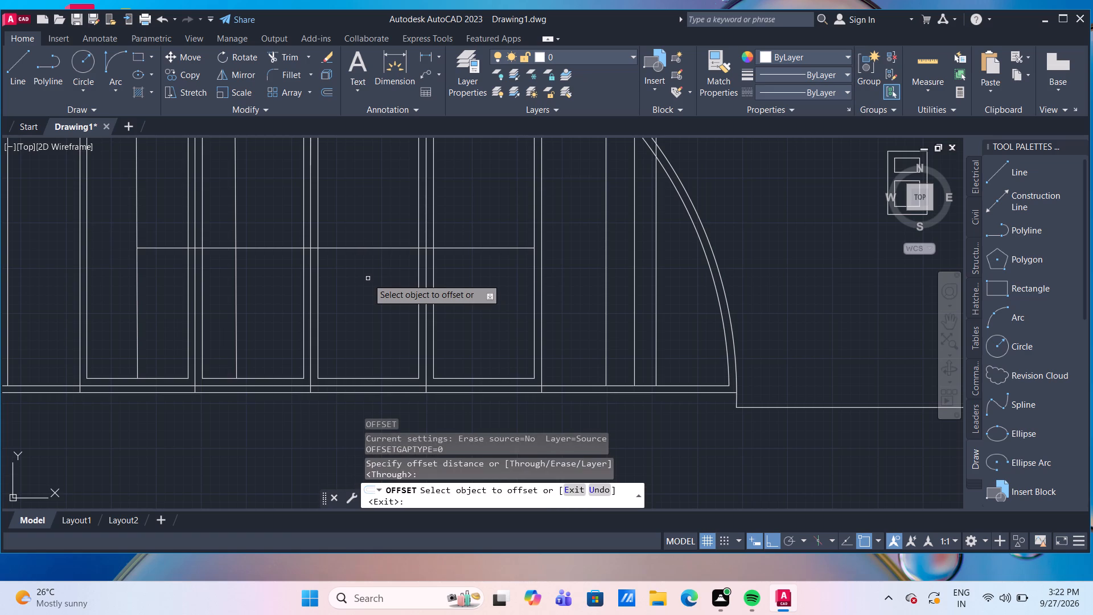
{"action": "left_click", "coordinate": [364, 248]}
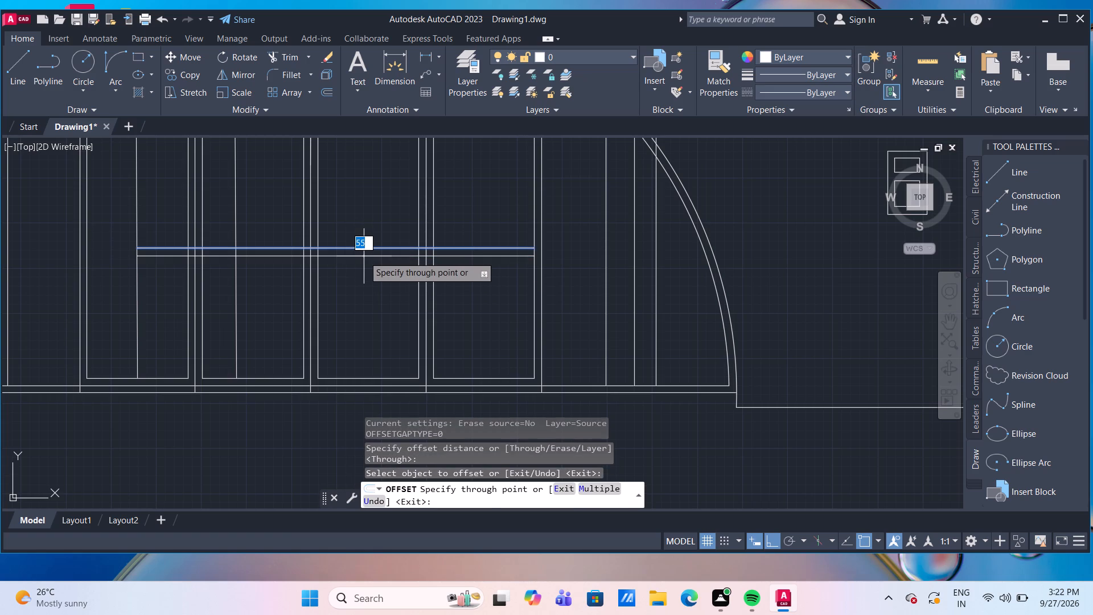
{"action": "type", "text": "25"}
{"action": "key", "text": "Return"}
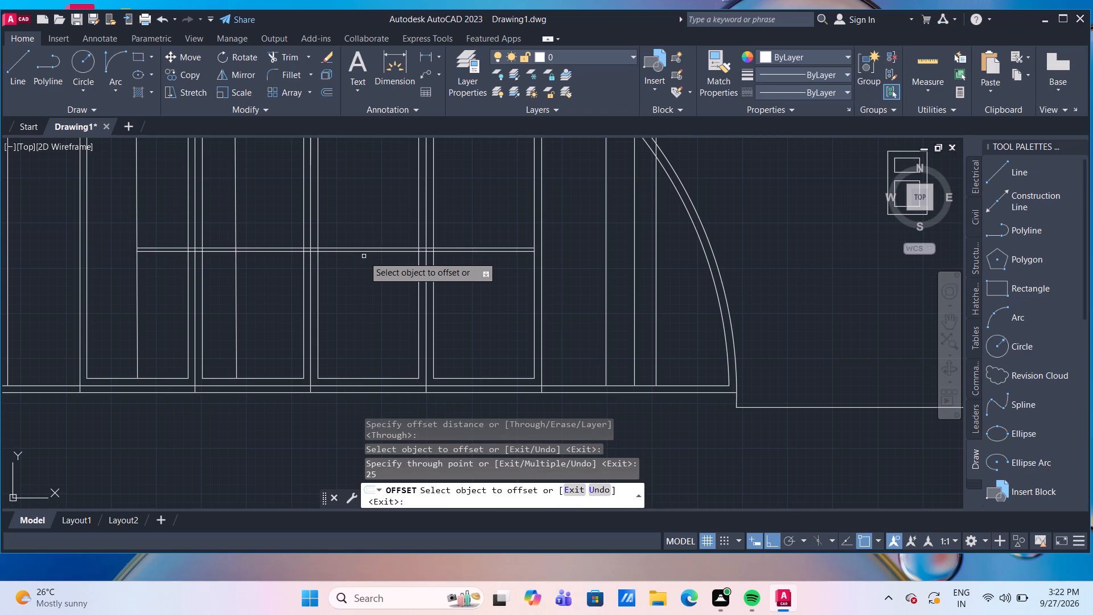
{"action": "scroll", "coordinate": [361, 272], "scroll_direction": "down", "scroll_amount": 2}
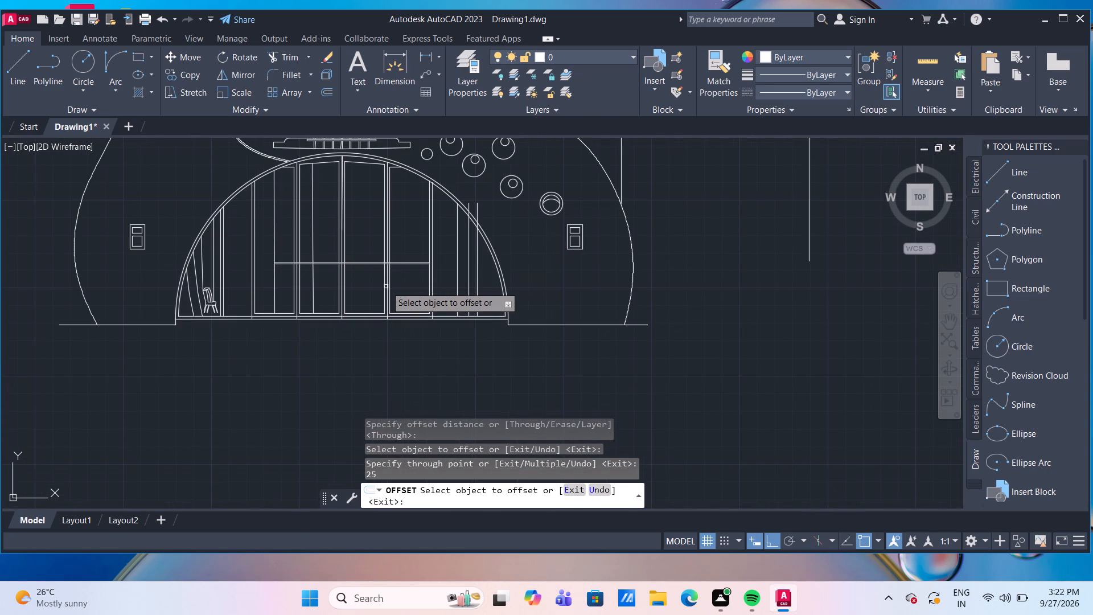
{"action": "scroll", "coordinate": [371, 278], "scroll_direction": "down", "scroll_amount": 1}
{"action": "scroll", "coordinate": [369, 275], "scroll_direction": "up", "scroll_amount": 1}
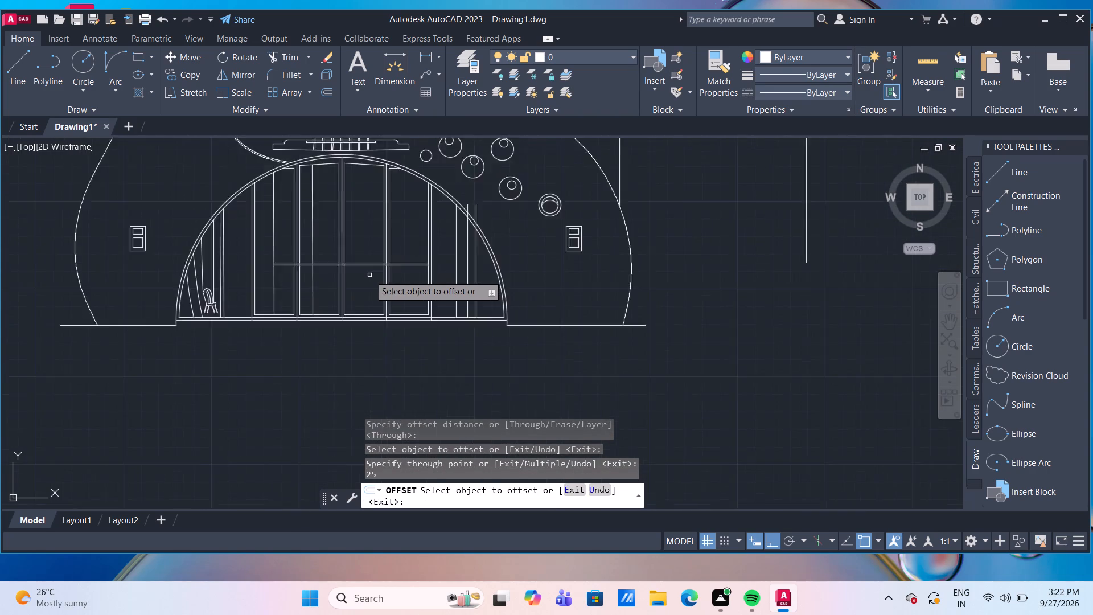
{"action": "scroll", "coordinate": [369, 275], "scroll_direction": "up", "scroll_amount": 3}
{"action": "middle_click_drag", "start_coordinate": [359, 280], "coordinate": [438, 309]}
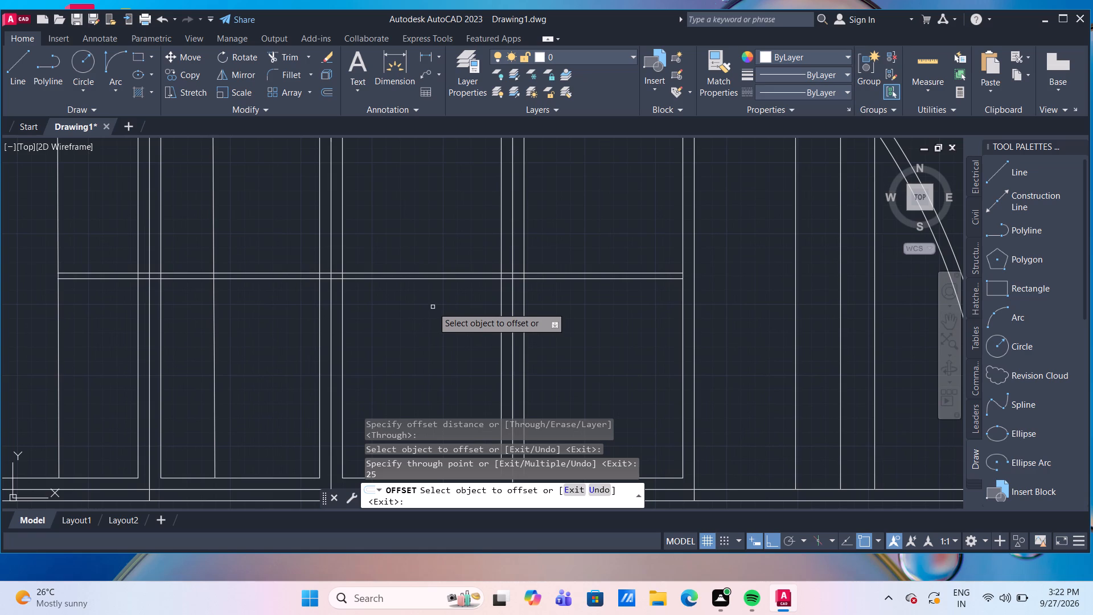
{"action": "scroll", "coordinate": [429, 302], "scroll_direction": "down", "scroll_amount": 3}
{"action": "key", "text": "Escape"}
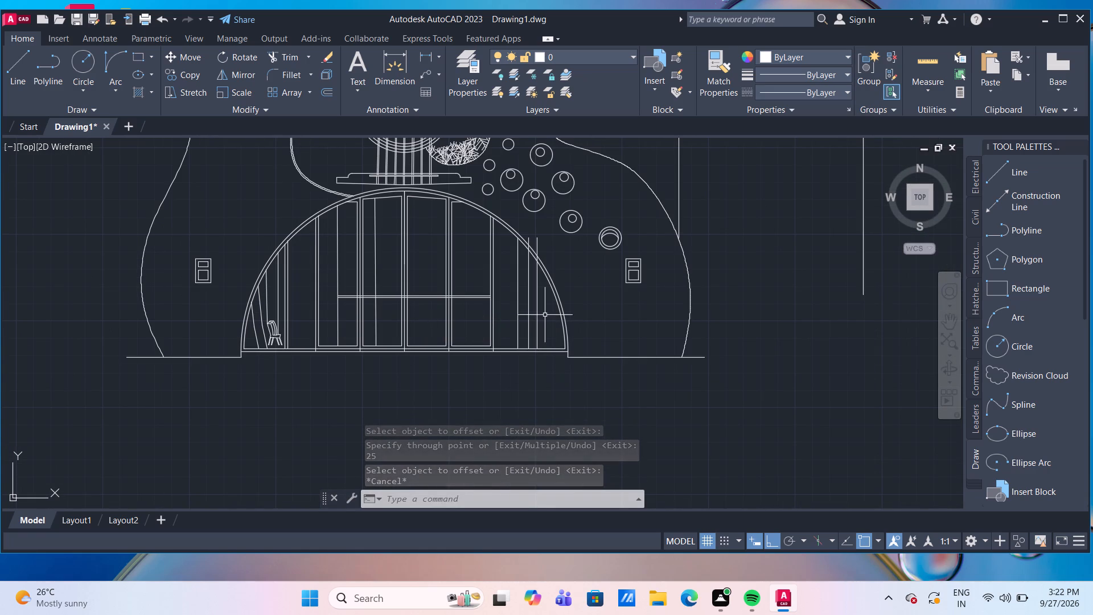
Trim the two offset vertical lines in the arch's right bay back to the arch's inner curve.
{"action": "scroll", "coordinate": [566, 277], "scroll_direction": "up", "scroll_amount": 2}
{"action": "middle_click_drag", "start_coordinate": [561, 263], "coordinate": [552, 324]}
{"action": "scroll", "coordinate": [552, 324], "scroll_direction": "down", "scroll_amount": 1}
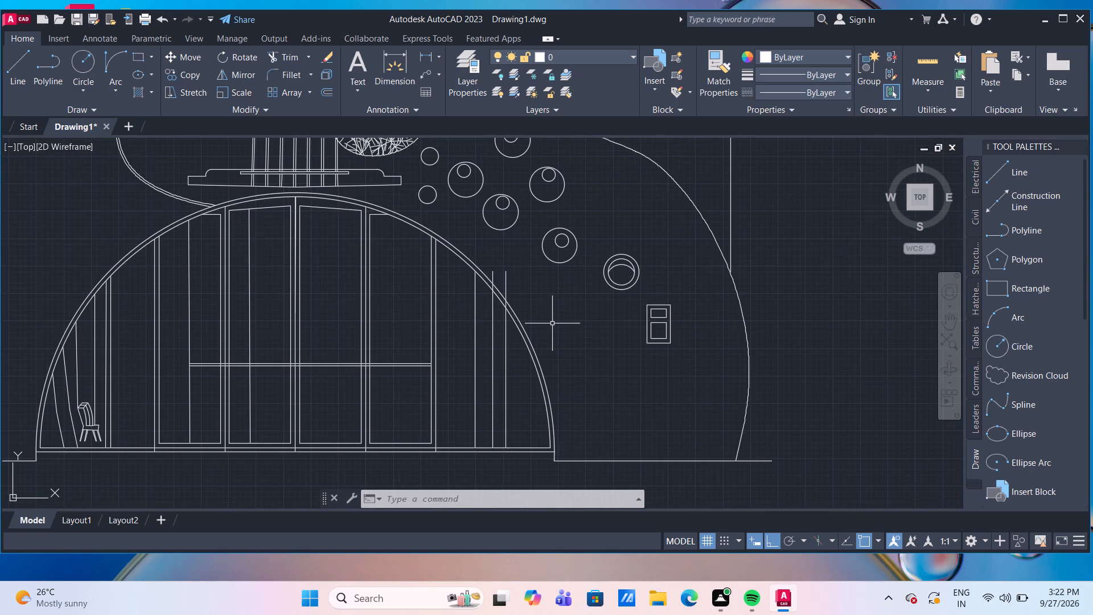
{"action": "type", "text": "tr"}
{"action": "key", "text": "Return"}
{"action": "scroll", "coordinate": [527, 288], "scroll_direction": "up", "scroll_amount": 2}
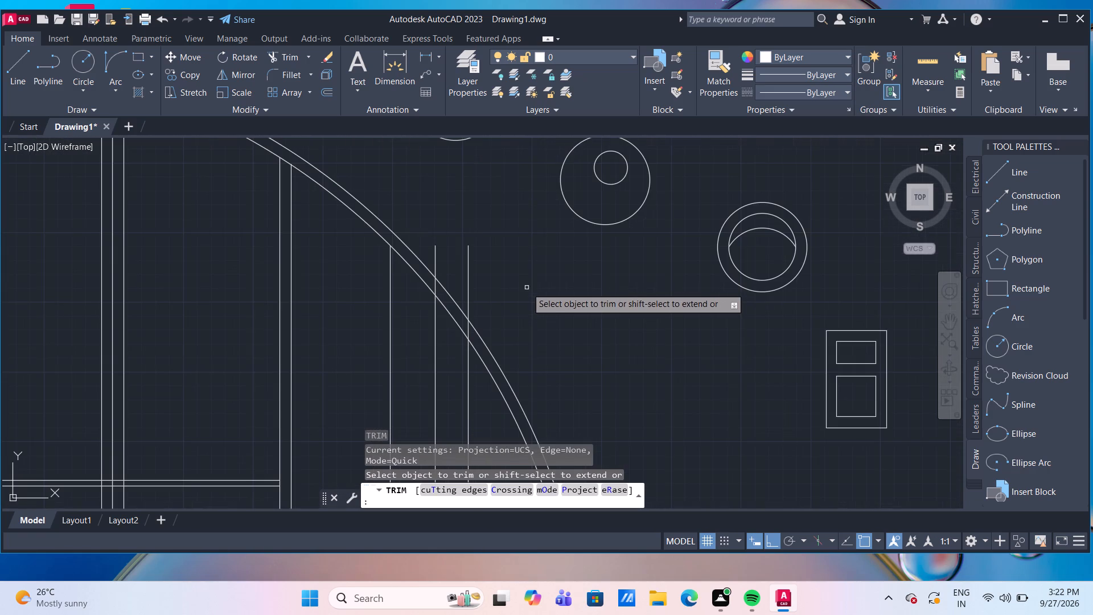
{"action": "left_click", "coordinate": [467, 271]}
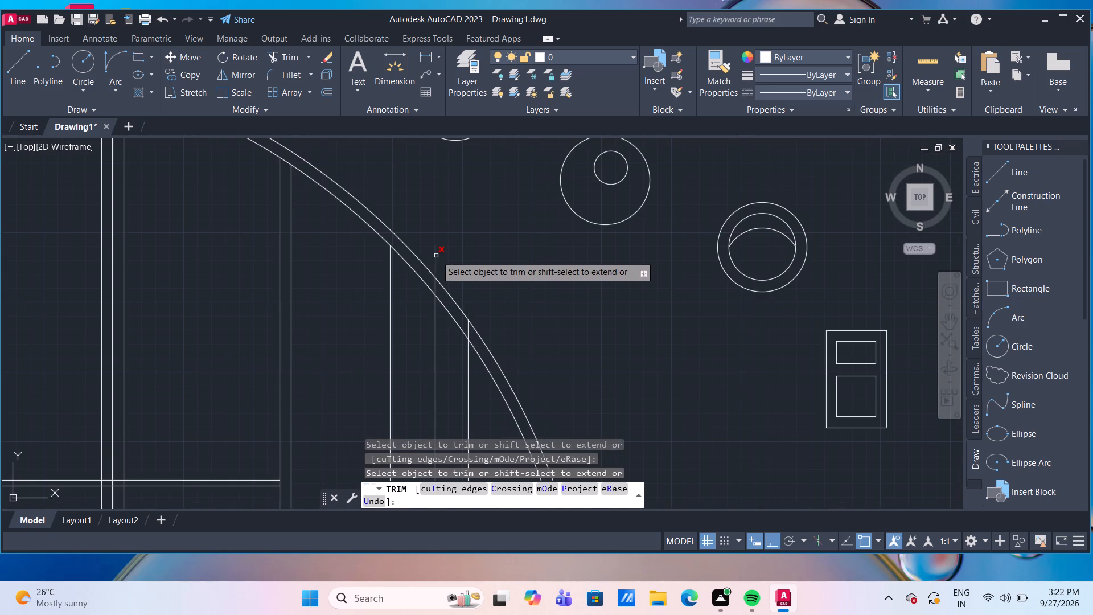
{"action": "left_click", "coordinate": [435, 255]}
{"action": "left_click", "coordinate": [435, 285]}
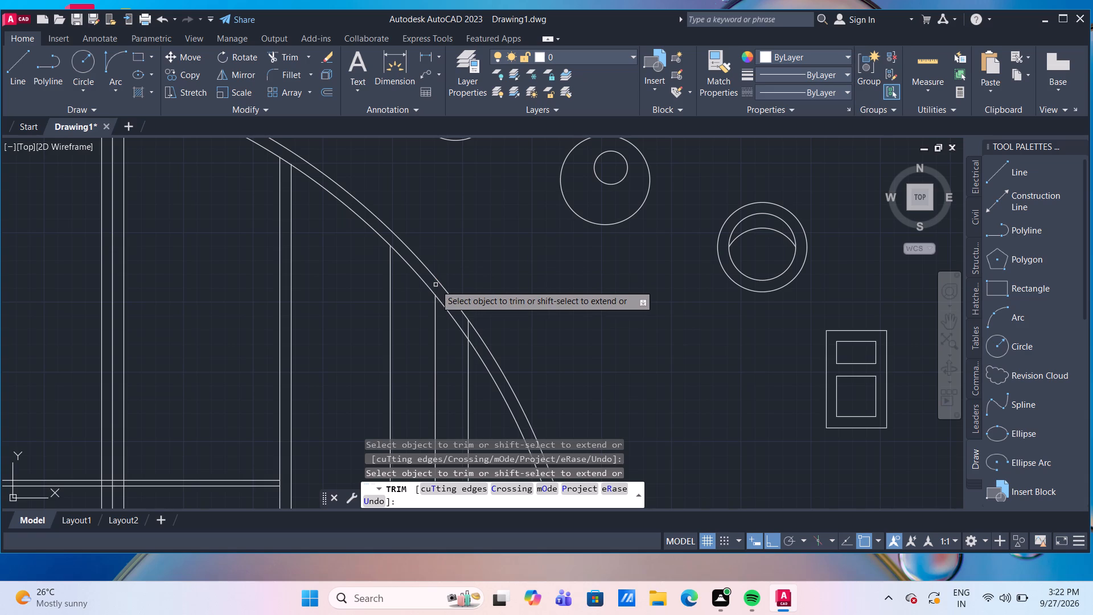
{"action": "left_click", "coordinate": [469, 329]}
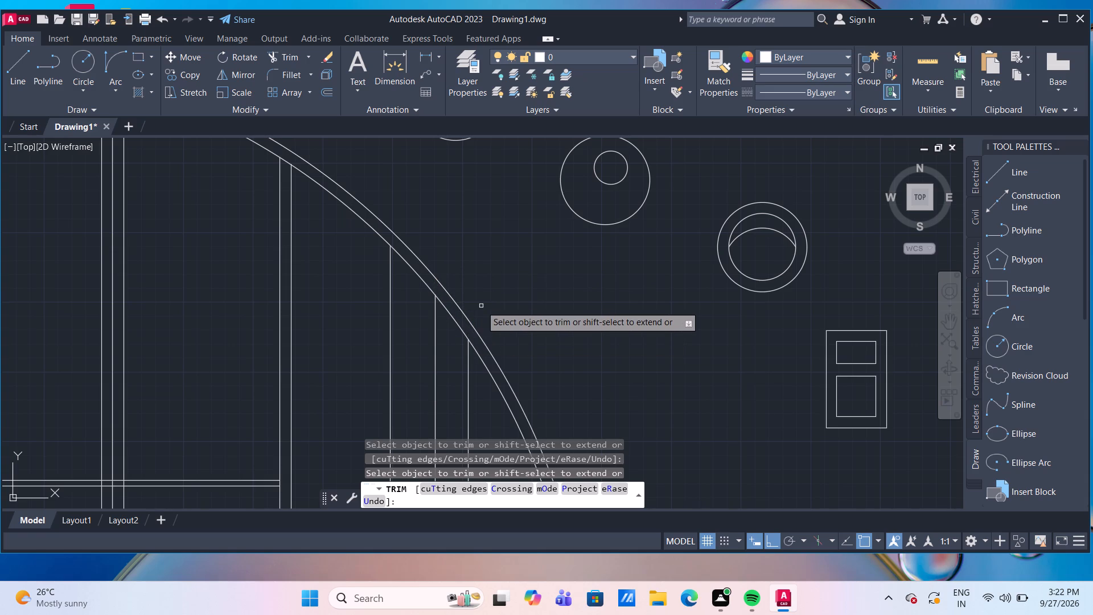
{"action": "scroll", "coordinate": [481, 306], "scroll_direction": "down", "scroll_amount": 3}
{"action": "middle_click_drag", "start_coordinate": [533, 347], "coordinate": [571, 288]}
{"action": "scroll", "coordinate": [581, 308], "scroll_direction": "down", "scroll_amount": 2}
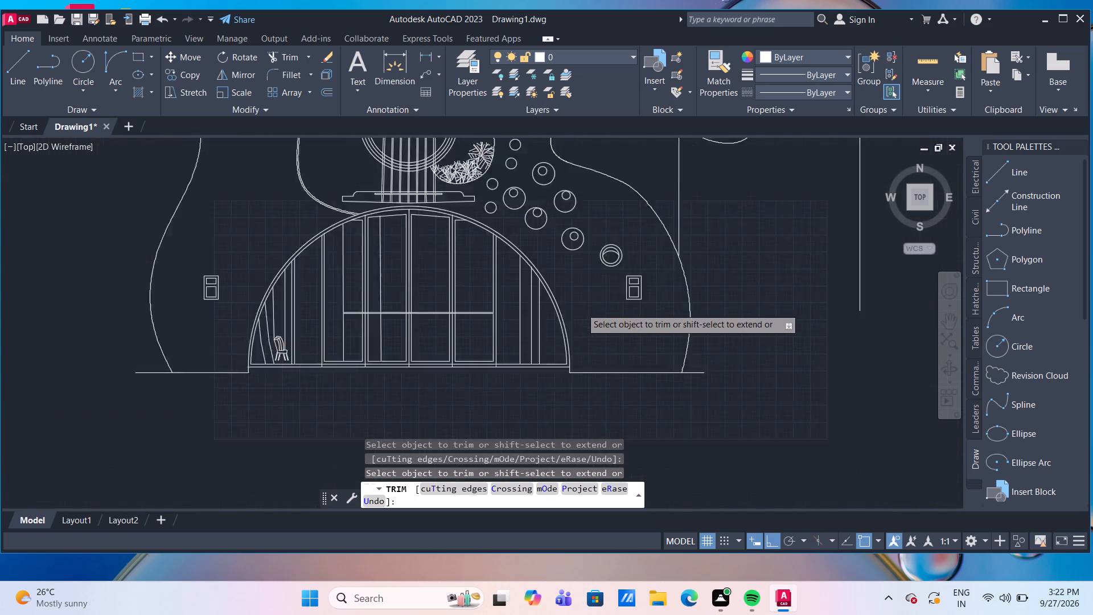
{"action": "middle_click_drag", "start_coordinate": [611, 319], "coordinate": [606, 284]}
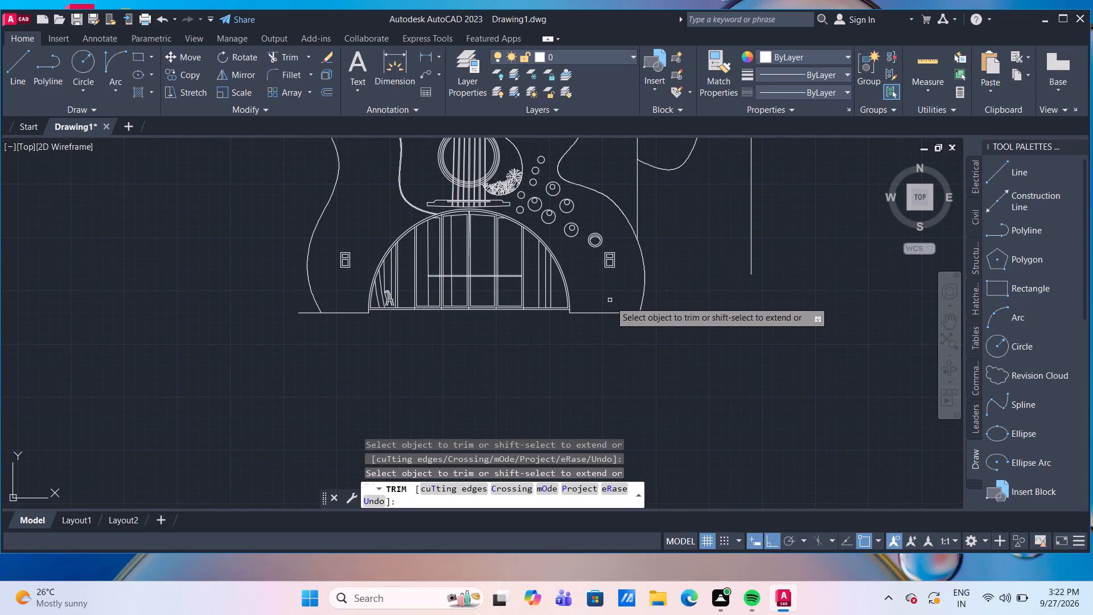
{"action": "scroll", "coordinate": [611, 302], "scroll_direction": "up", "scroll_amount": 2}
{"action": "key", "text": "Escape"}
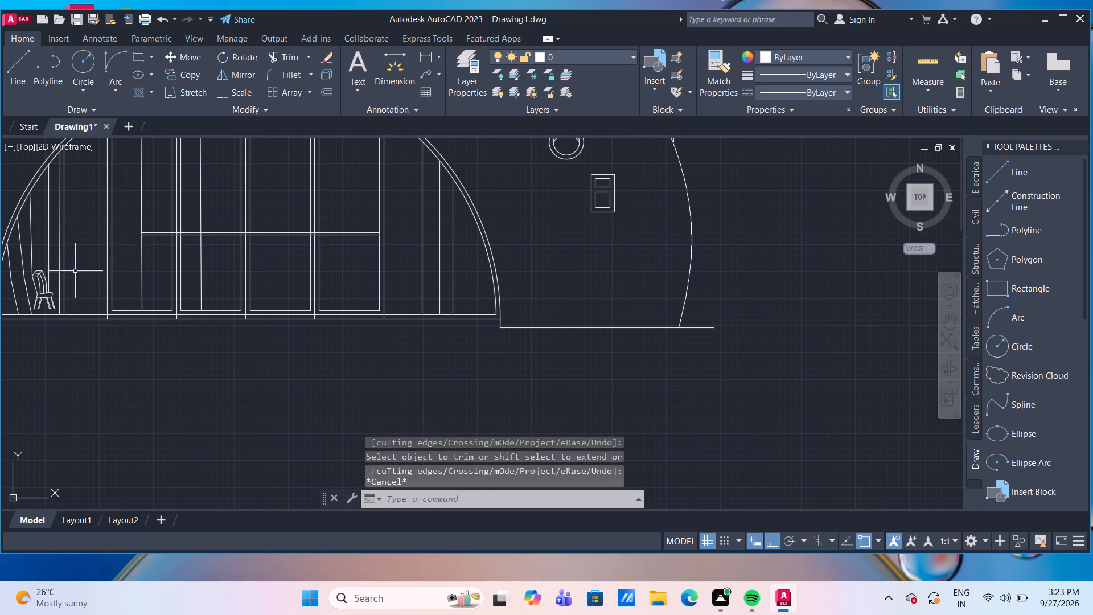
Copy the chair to four spots across the arch's left bay and first door panel, plus one spare below the floor line.
{"action": "scroll", "coordinate": [75, 276], "scroll_direction": "up", "scroll_amount": 2}
{"action": "middle_click_drag", "start_coordinate": [75, 278], "coordinate": [242, 276]}
{"action": "left_click", "coordinate": [170, 331]}
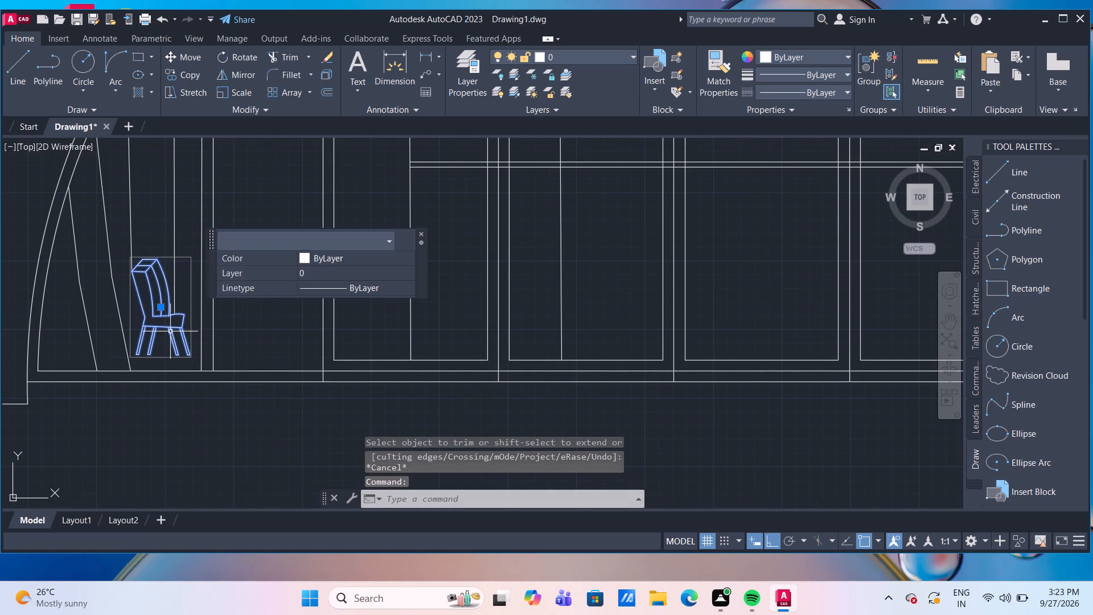
{"action": "type", "text": "co"}
{"action": "key", "text": "Return"}
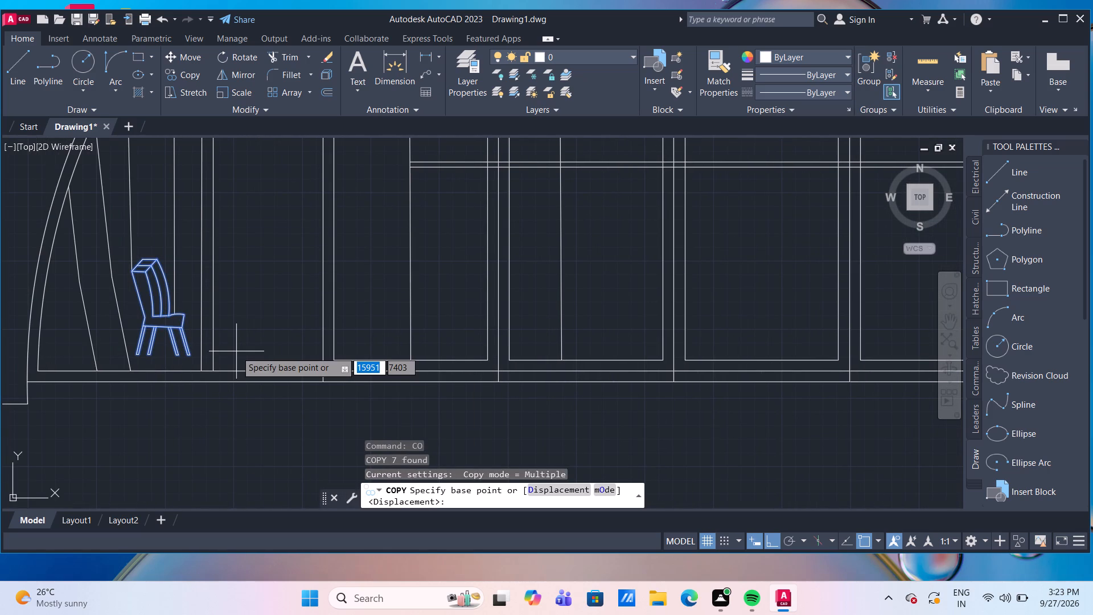
{"action": "left_click", "coordinate": [159, 261]}
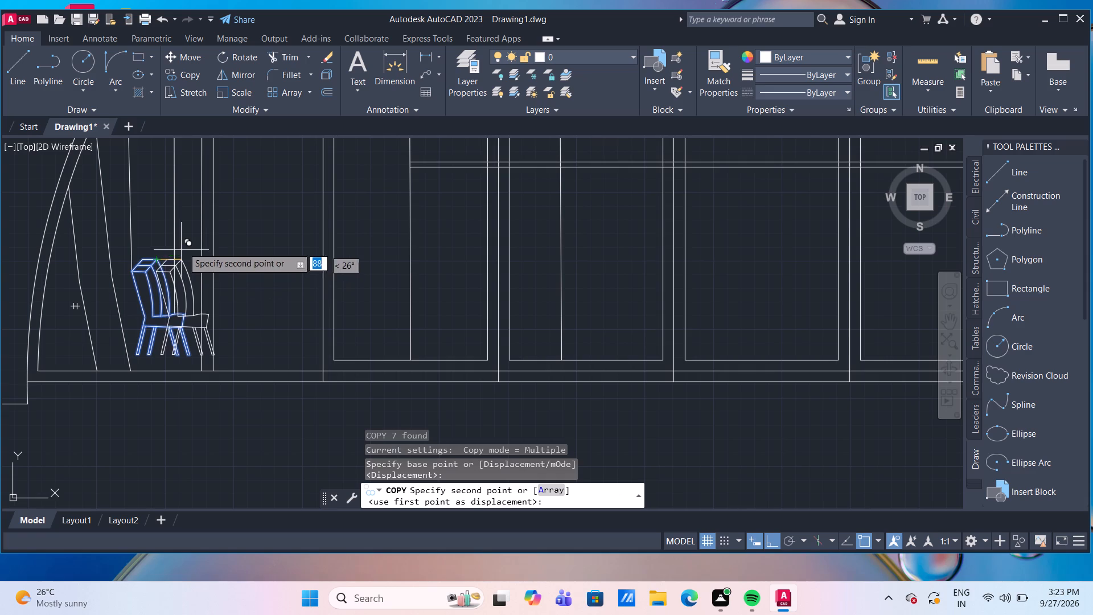
{"action": "left_click", "coordinate": [774, 542]}
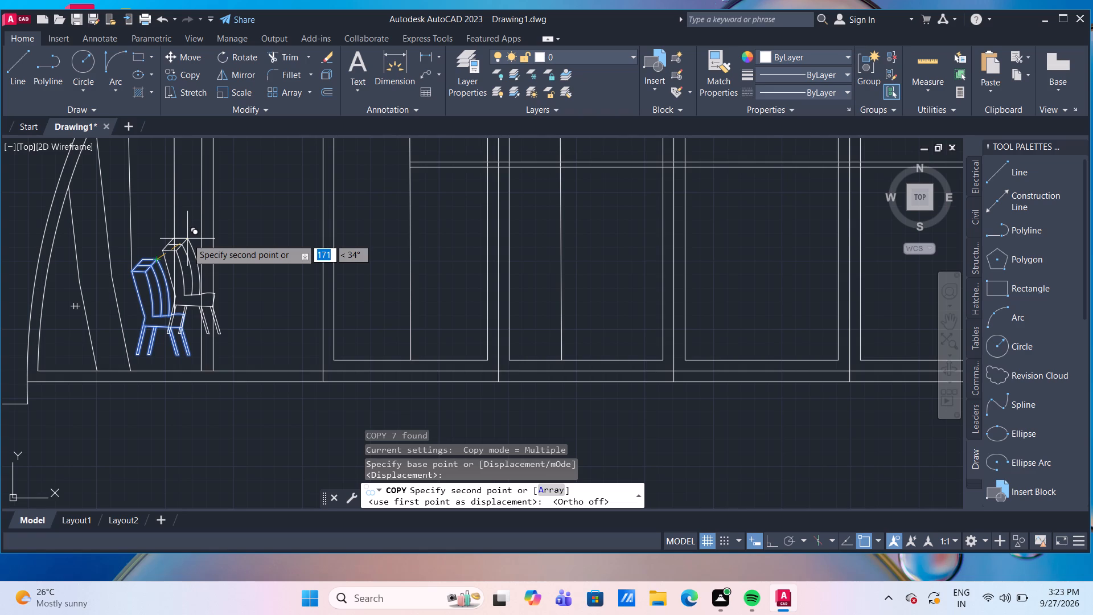
{"action": "left_click", "coordinate": [187, 239]}
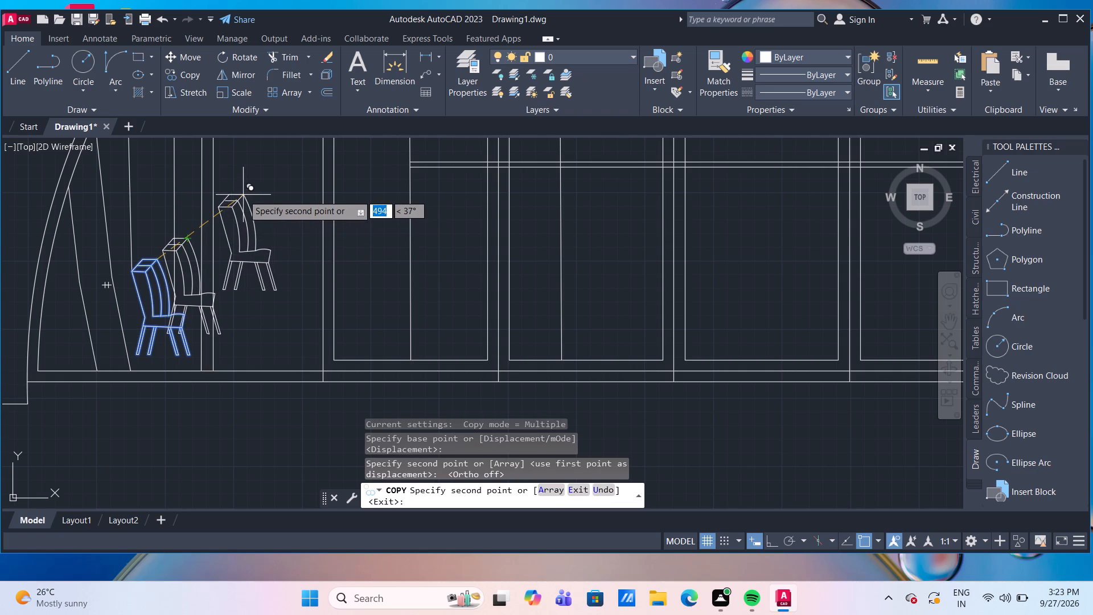
{"action": "scroll", "coordinate": [243, 197], "scroll_direction": "down", "scroll_amount": 2}
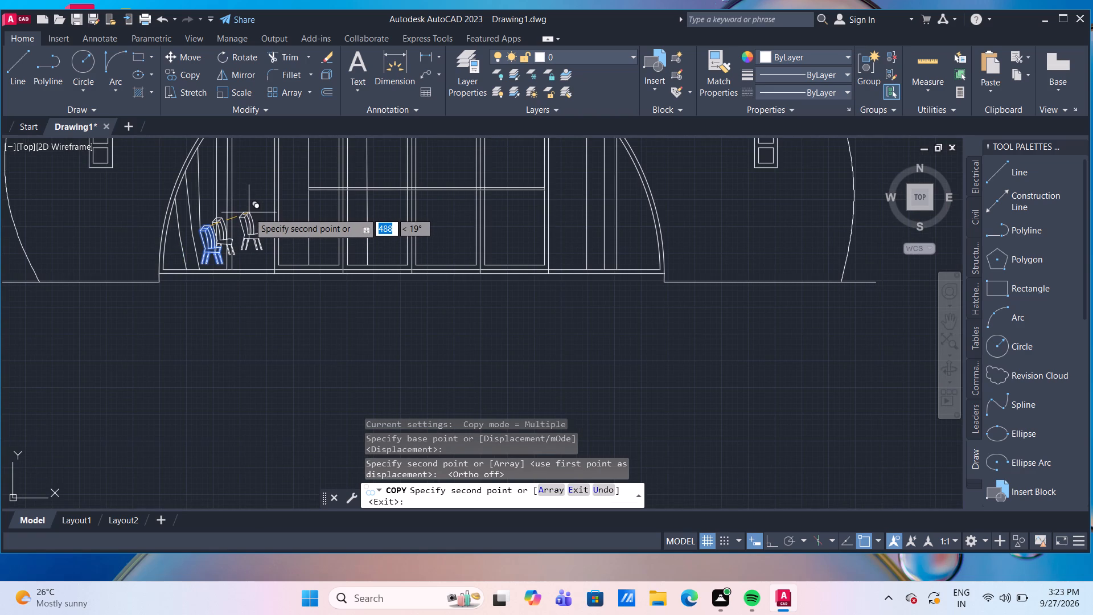
{"action": "left_click", "coordinate": [247, 213]}
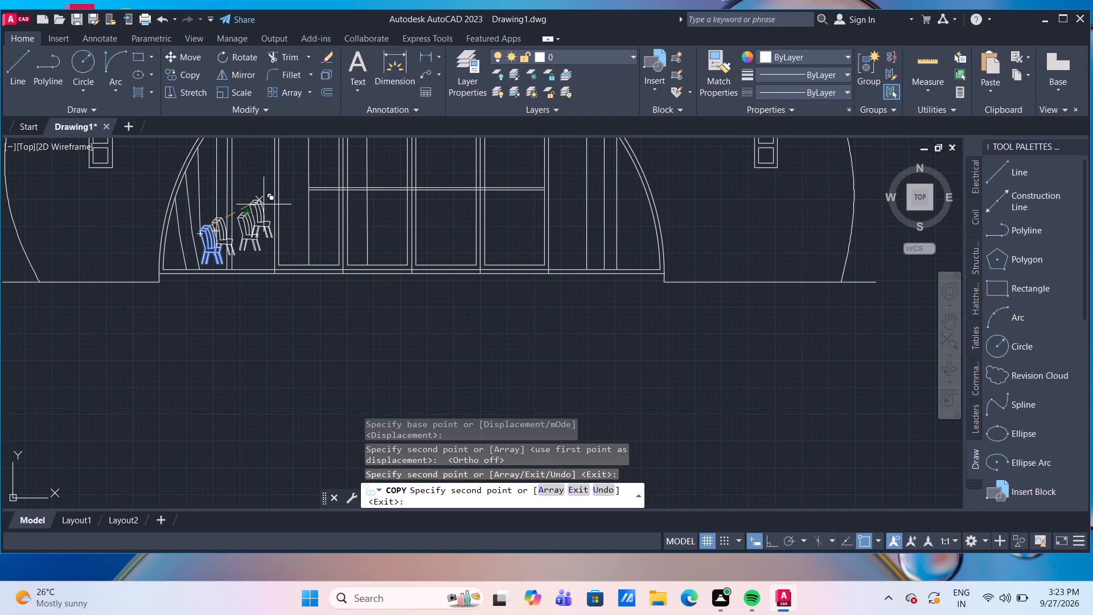
{"action": "left_click", "coordinate": [264, 204]}
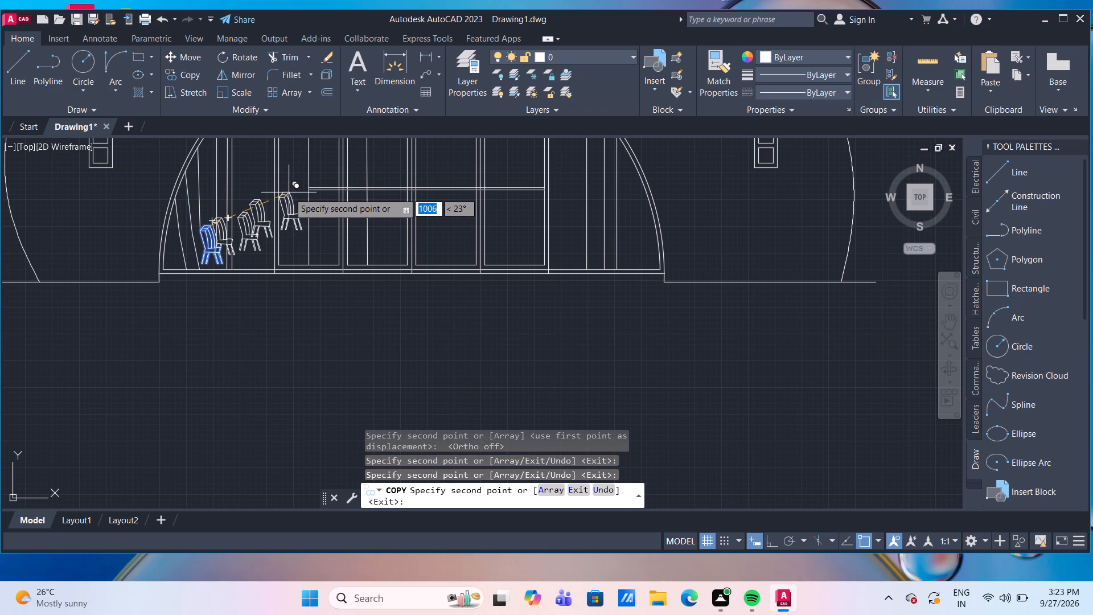
{"action": "left_click", "coordinate": [289, 195]}
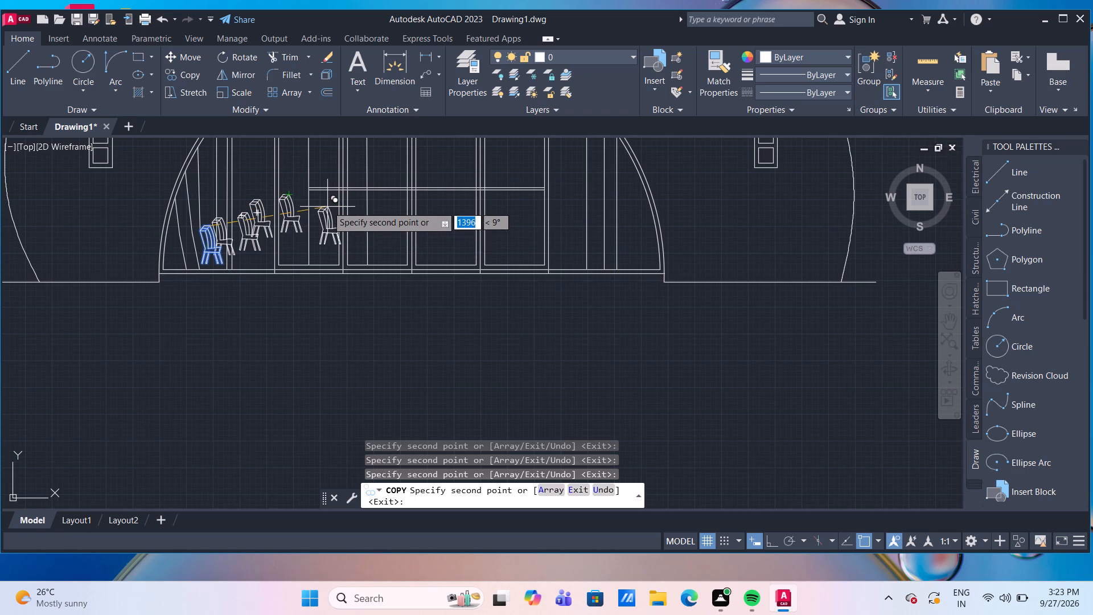
{"action": "left_click", "coordinate": [352, 317]}
{"action": "key", "text": "Escape"}
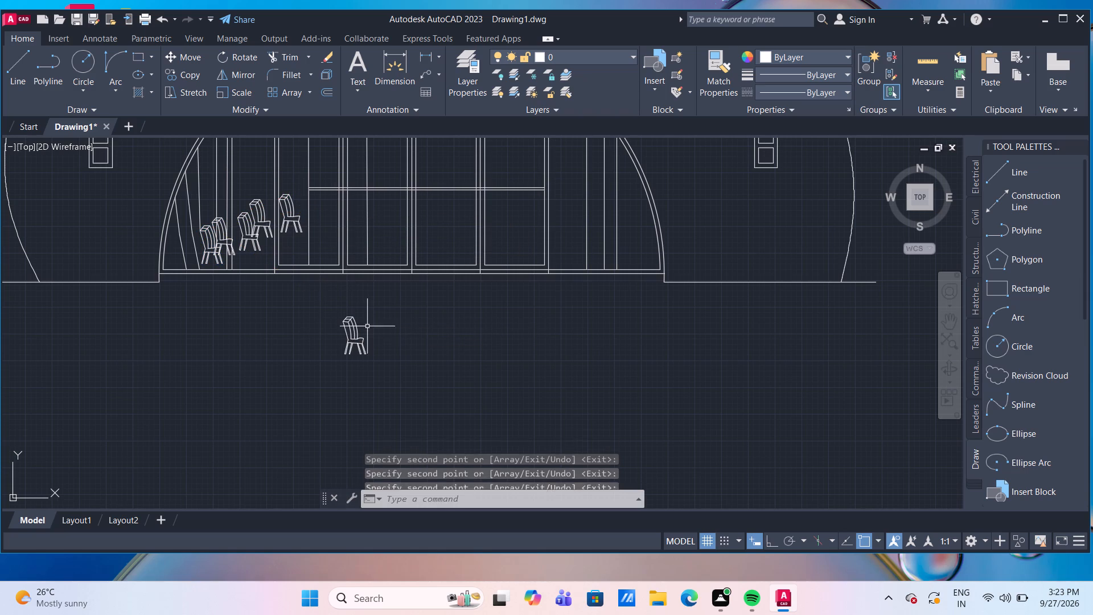
Mirror the spare chair below the floor line about a vertical axis at its seat edge, erasing the source chair.
{"action": "left_click_drag", "start_coordinate": [388, 363], "coordinate": [379, 349]}
{"action": "left_click", "coordinate": [319, 311]}
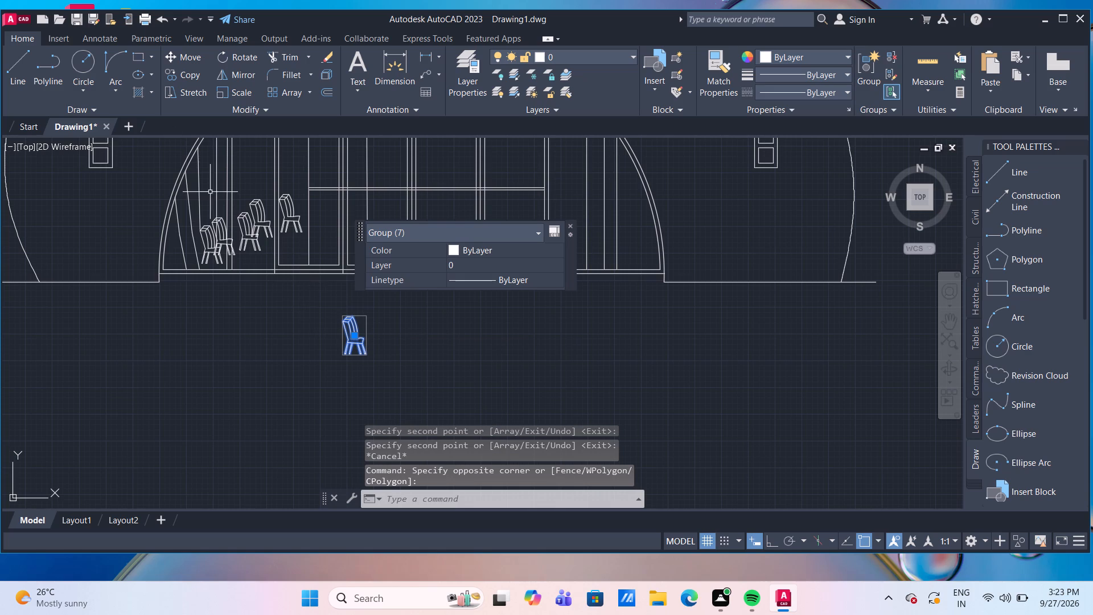
{"action": "left_click", "coordinate": [221, 79]}
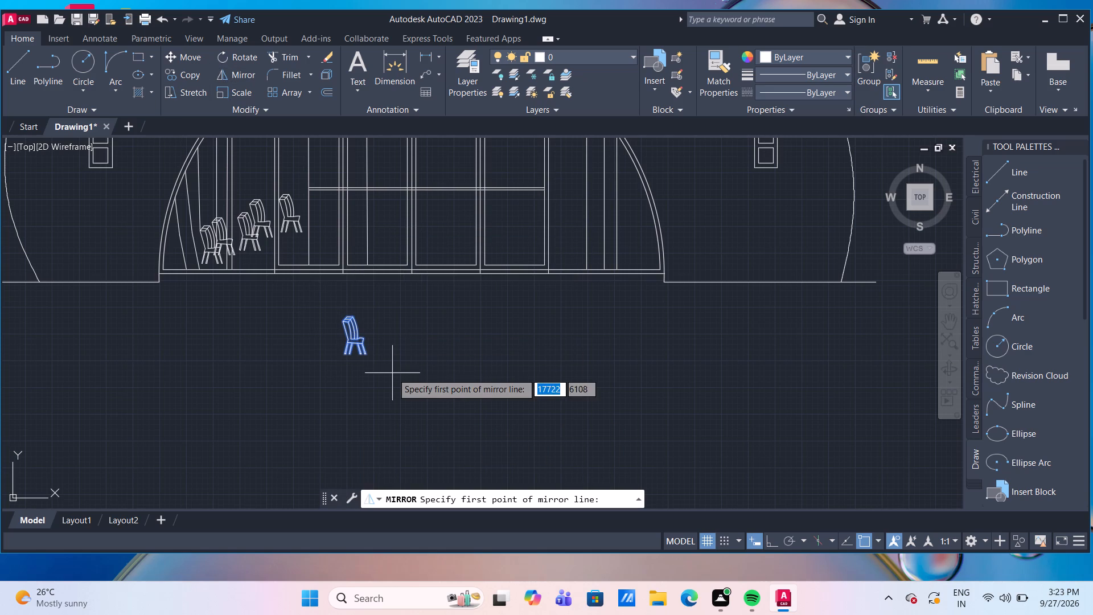
{"action": "left_click", "coordinate": [367, 337]}
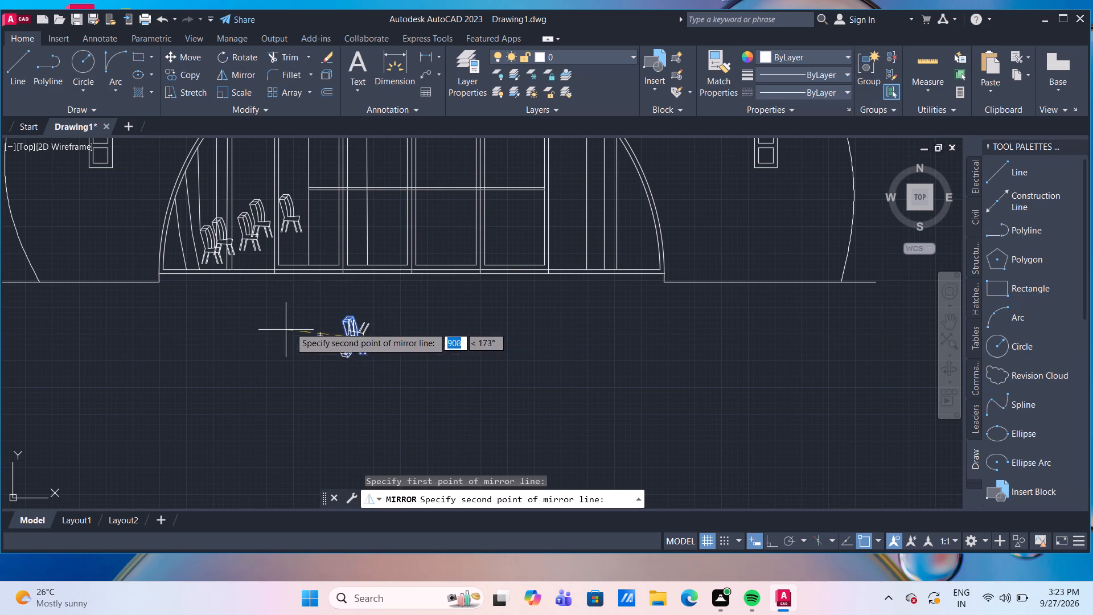
{"action": "left_click", "coordinate": [769, 543]}
{"action": "scroll", "coordinate": [372, 329], "scroll_direction": "up", "scroll_amount": 3}
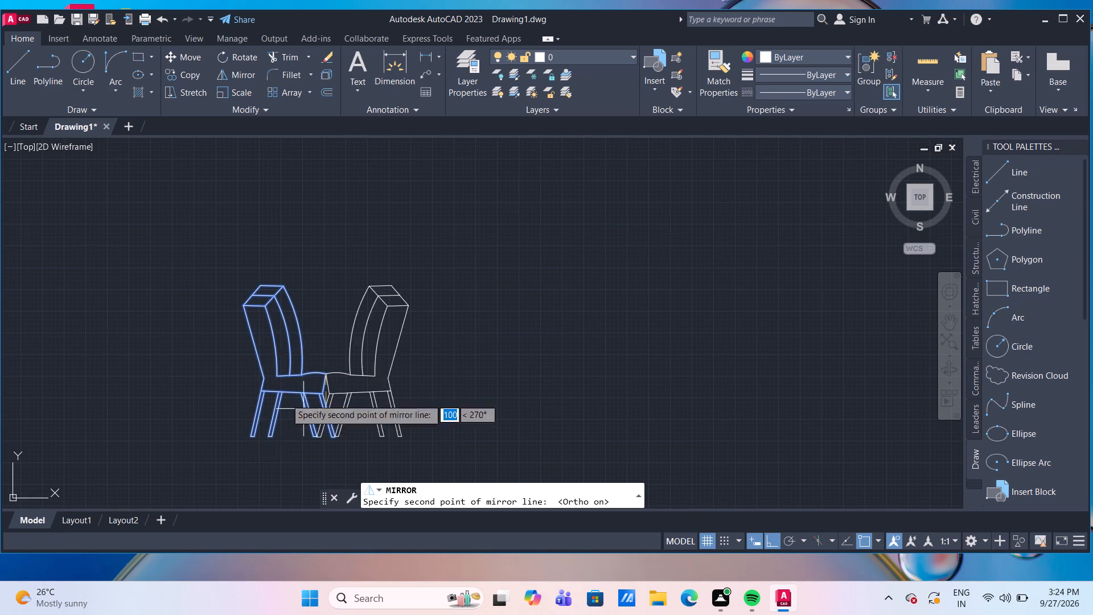
{"action": "left_click", "coordinate": [321, 322]}
{"action": "left_click_drag", "start_coordinate": [347, 353], "coordinate": [321, 322]}
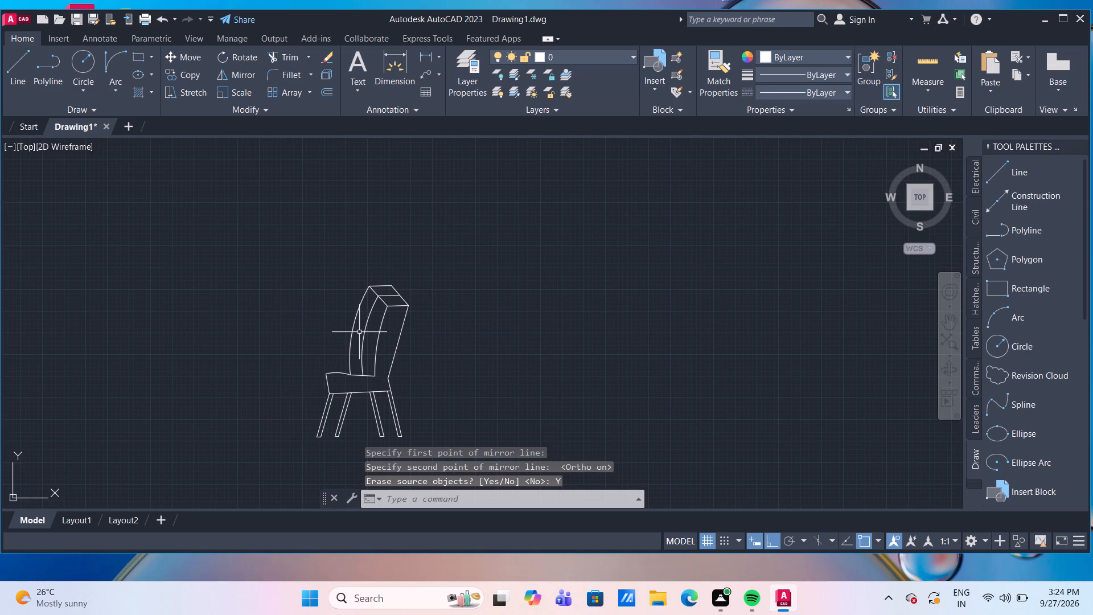
Copy the mirrored spare chair to four spots across the arch's right bay and two spots in the fourth door panel.
{"action": "scroll", "coordinate": [359, 332], "scroll_direction": "down", "scroll_amount": 3}
{"action": "left_click", "coordinate": [403, 371]}
{"action": "left_click", "coordinate": [335, 307]}
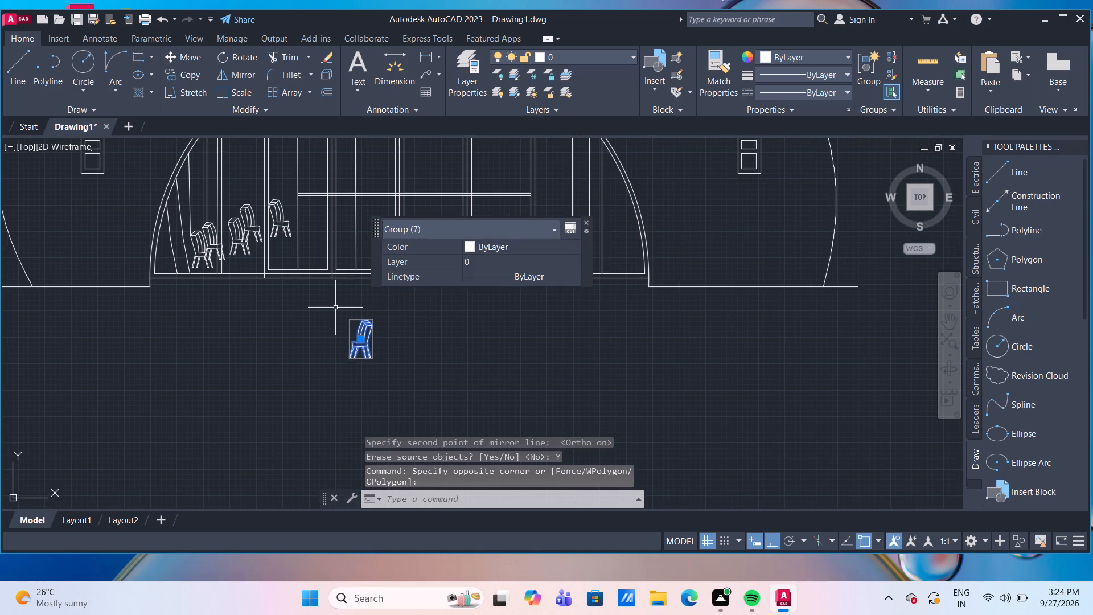
{"action": "type", "text": "co"}
{"action": "key", "text": "Return"}
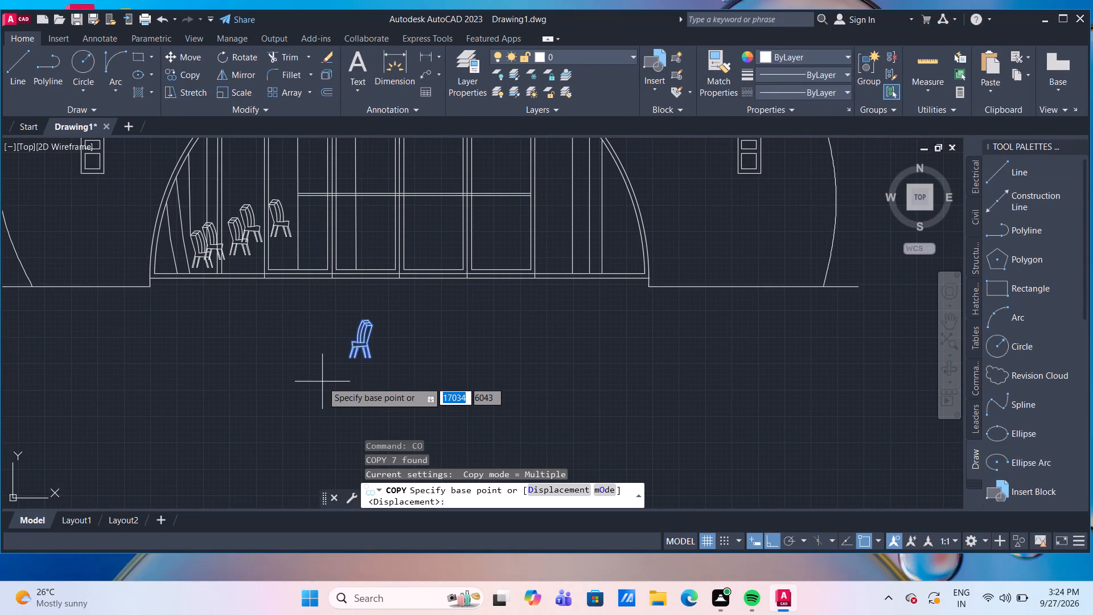
{"action": "scroll", "coordinate": [400, 351], "scroll_direction": "up", "scroll_amount": 2}
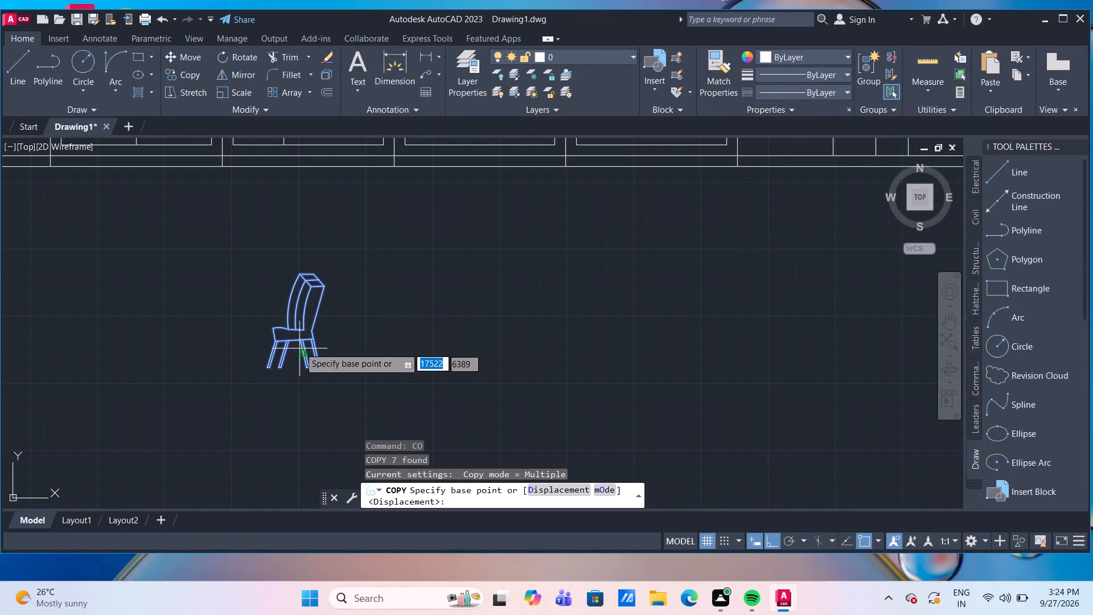
{"action": "left_click", "coordinate": [313, 339]}
{"action": "scroll", "coordinate": [454, 322], "scroll_direction": "down", "scroll_amount": 3}
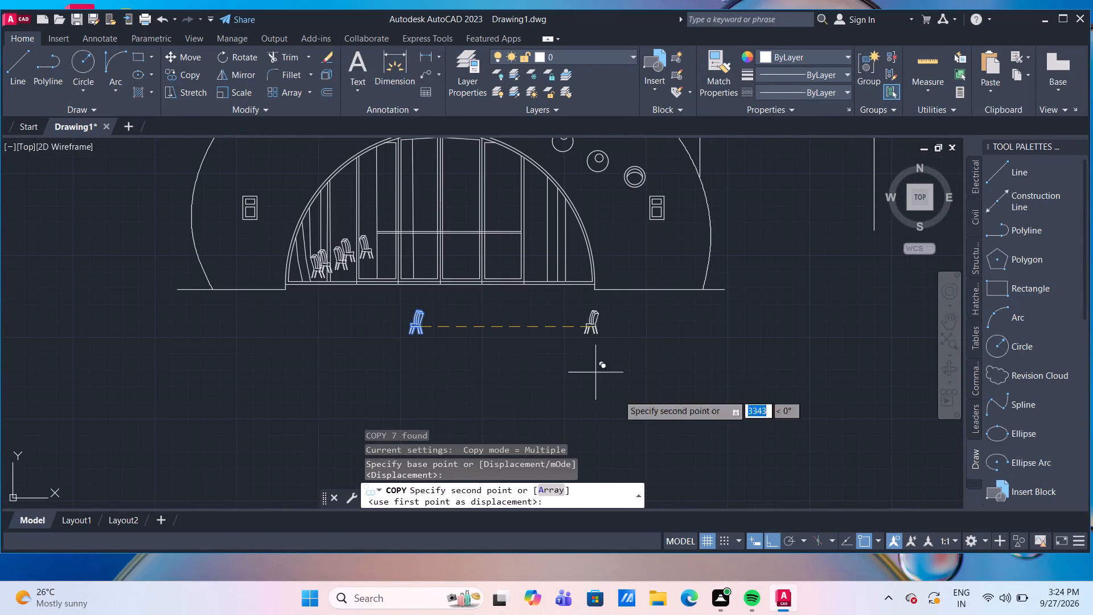
{"action": "left_click", "coordinate": [769, 539]}
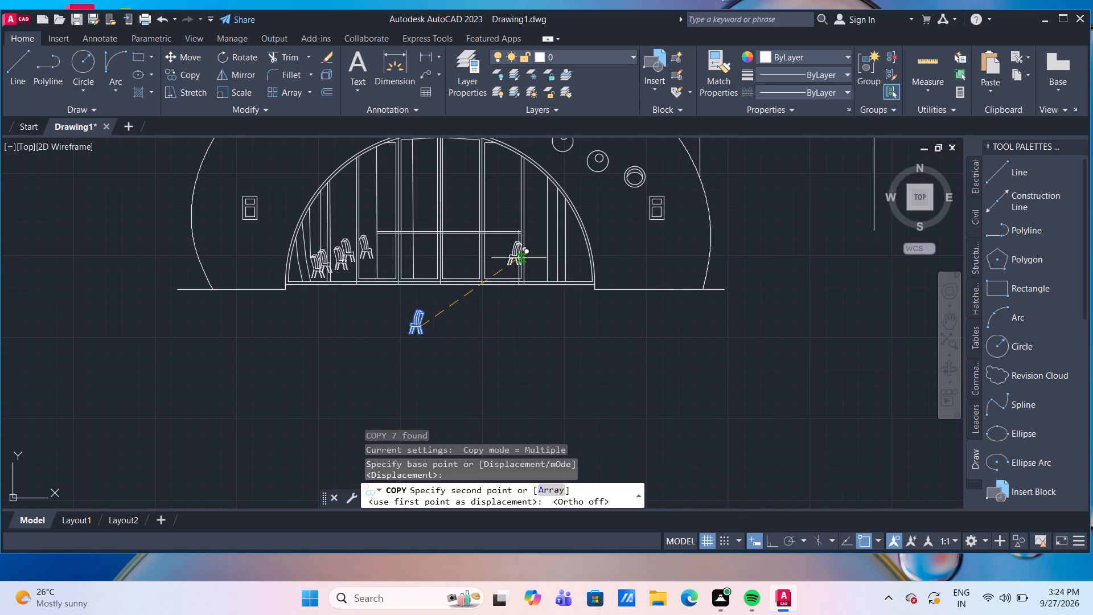
{"action": "middle_click_drag", "start_coordinate": [610, 297], "coordinate": [557, 308]}
{"action": "scroll", "coordinate": [480, 255], "scroll_direction": "up", "scroll_amount": 1}
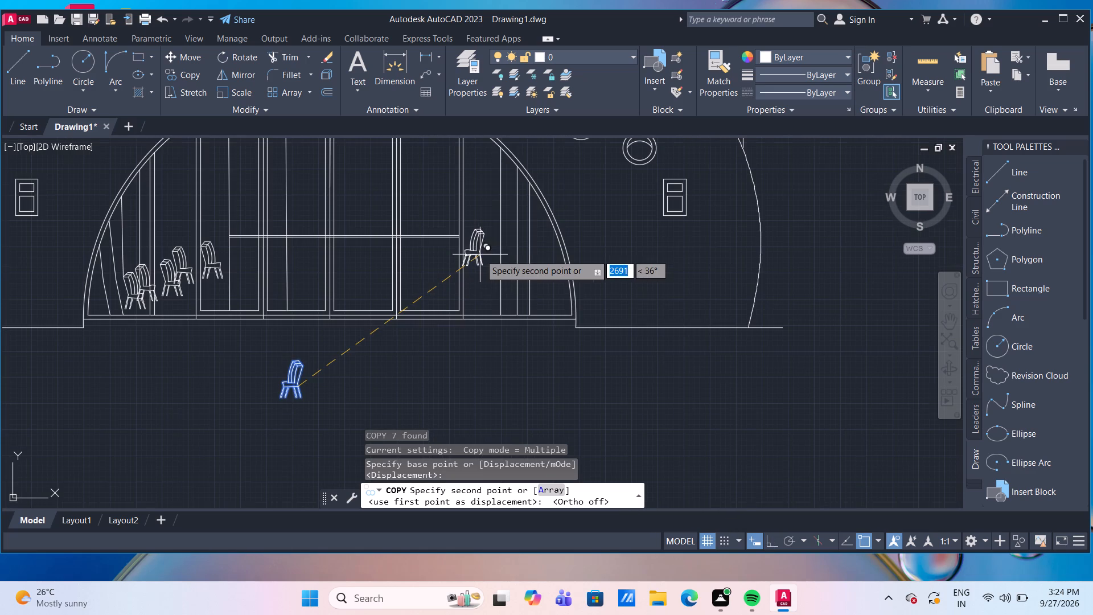
{"action": "left_click", "coordinate": [528, 292]}
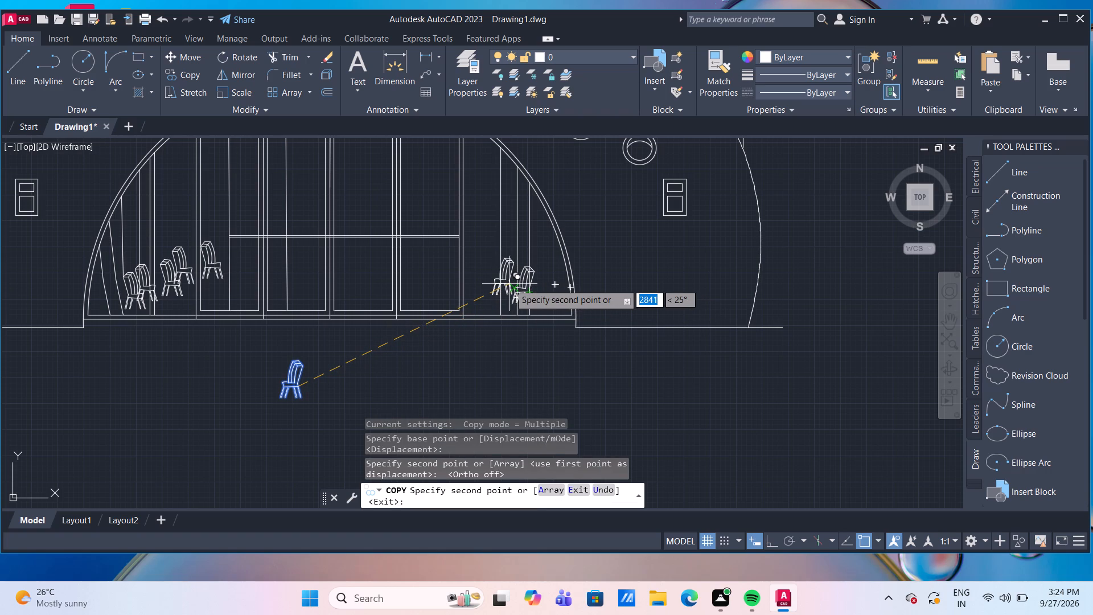
{"action": "left_click", "coordinate": [509, 284]}
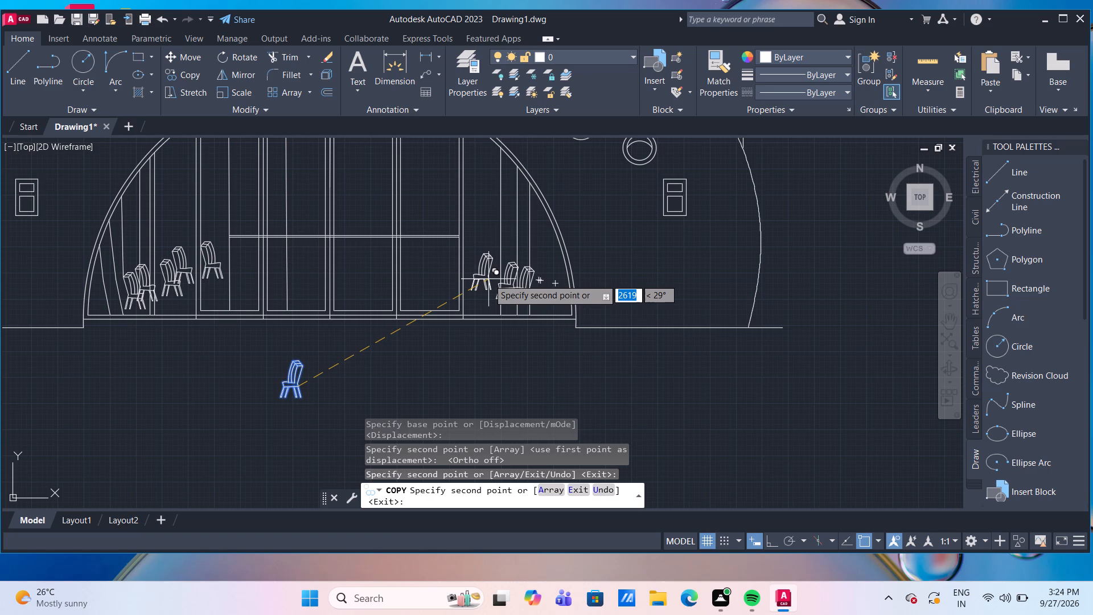
{"action": "left_click", "coordinate": [490, 287]}
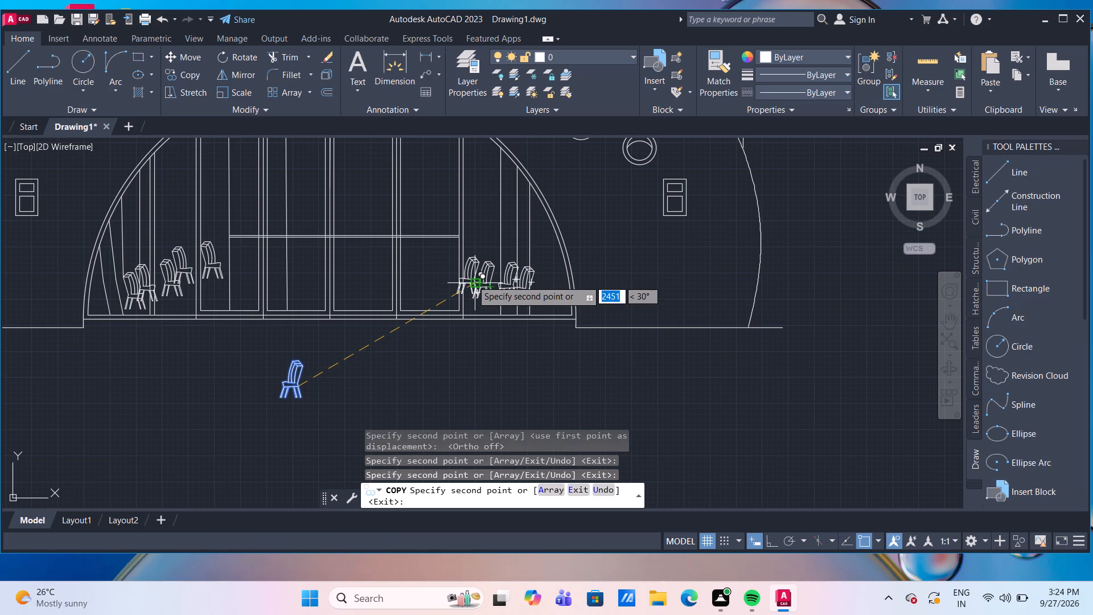
{"action": "left_click", "coordinate": [472, 280]}
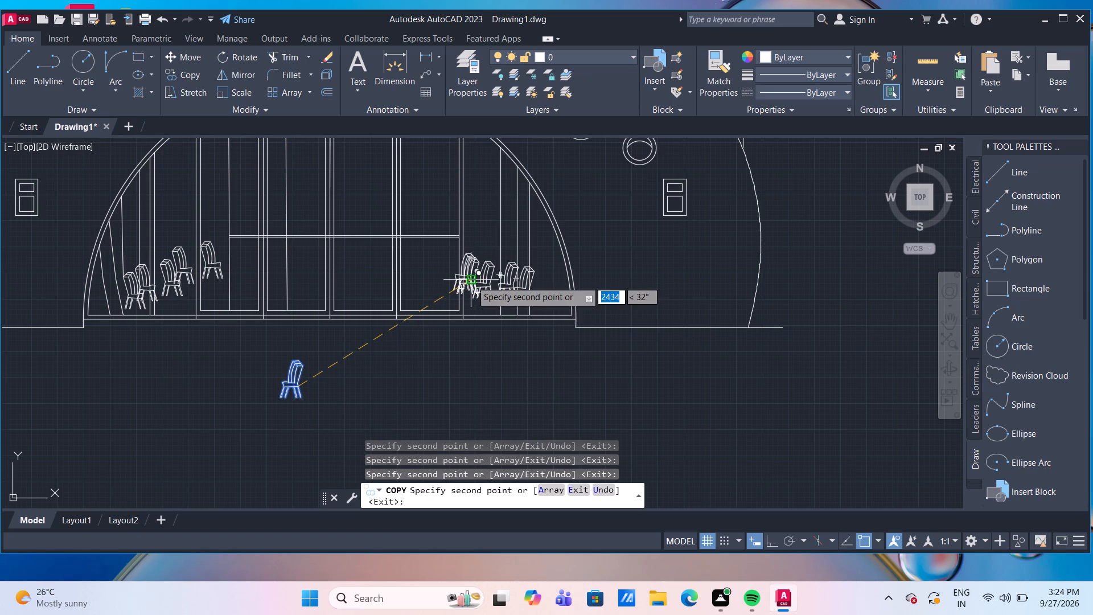
{"action": "left_click", "coordinate": [429, 296]}
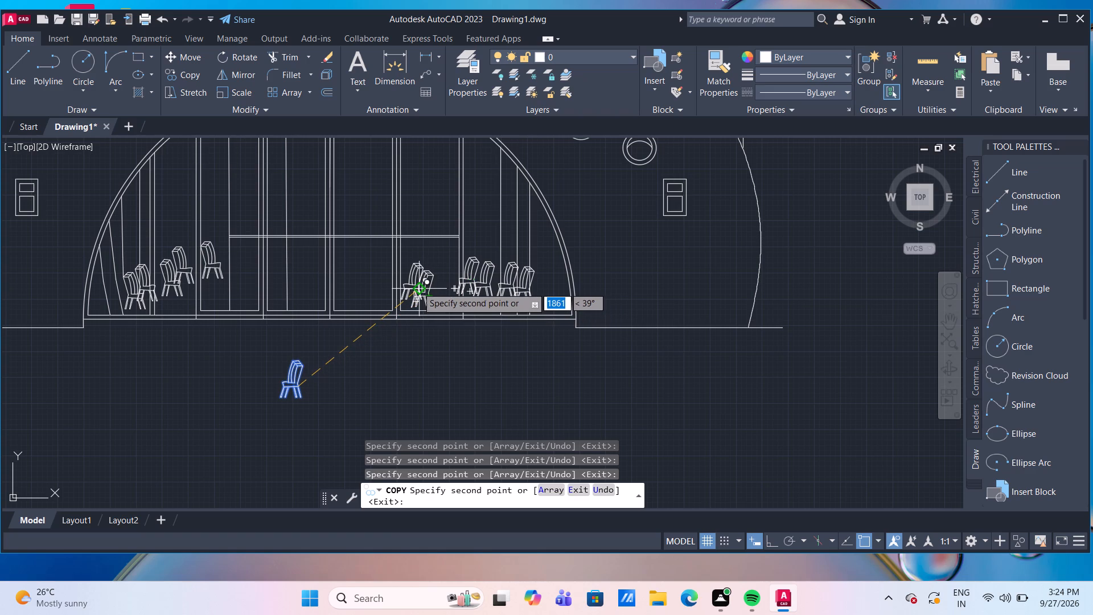
{"action": "left_click", "coordinate": [416, 286]}
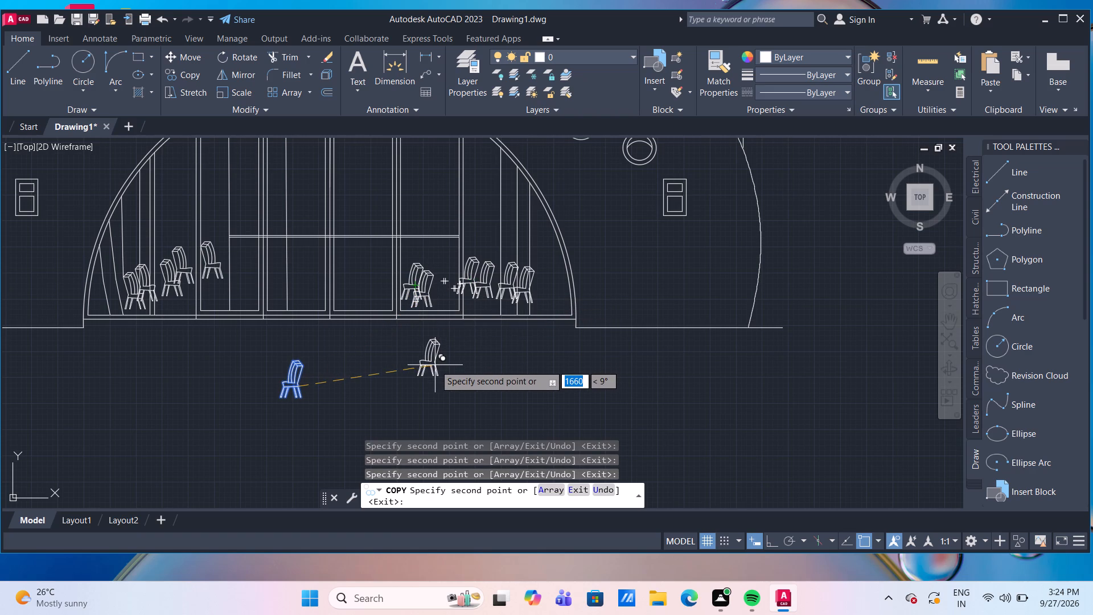
{"action": "key", "text": "Escape"}
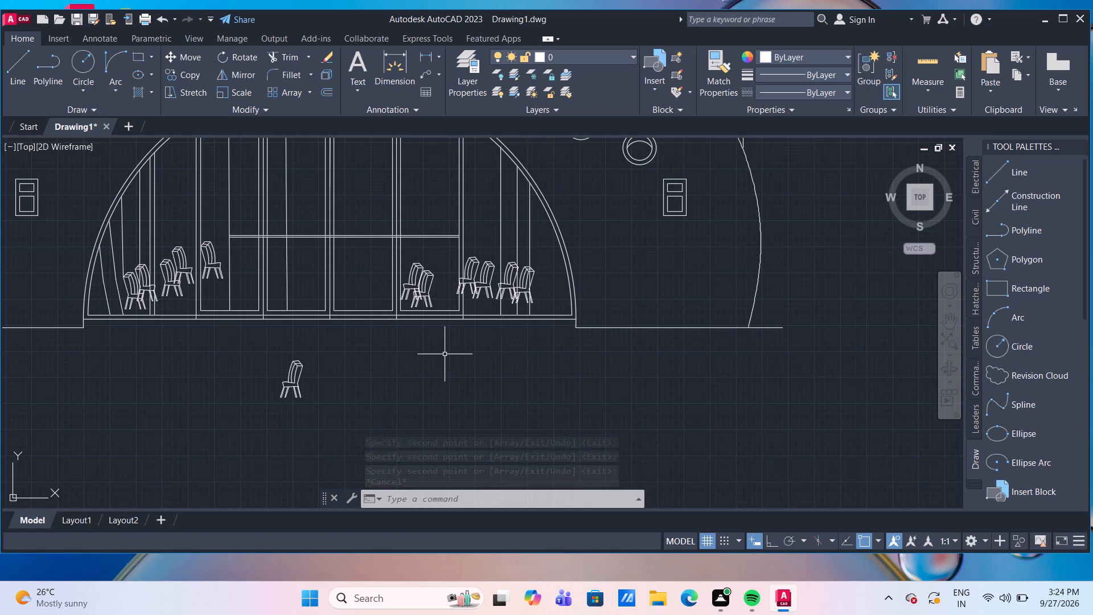
Mirror the first door panel's chair and the spare chair about a vertical axis at the spare's seat edge, keeping both sources.
{"action": "left_click", "coordinate": [211, 260]}
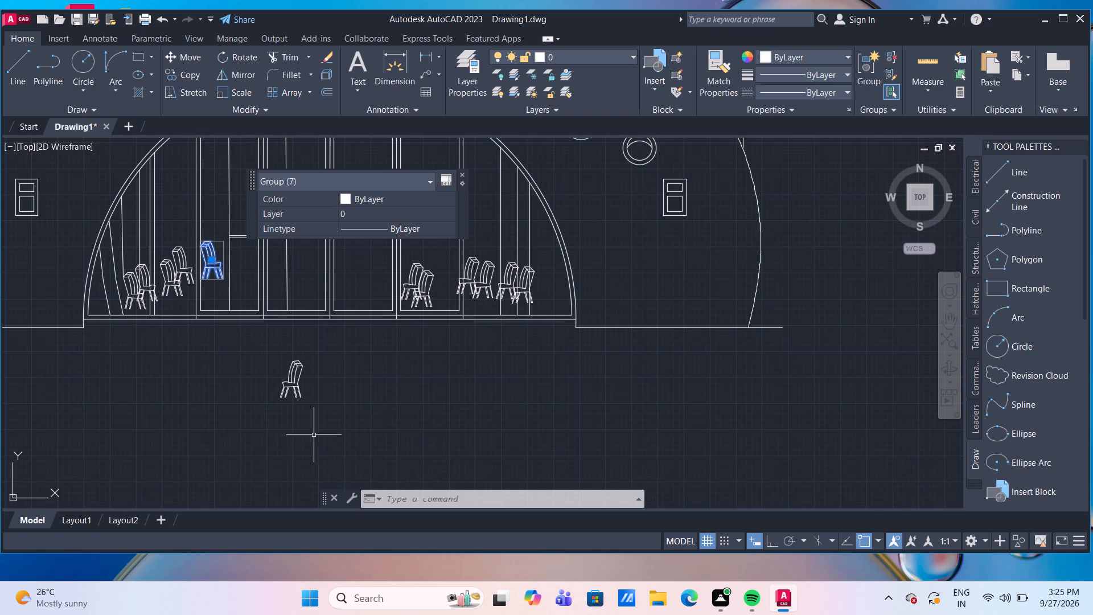
{"action": "left_click", "coordinate": [305, 415]}
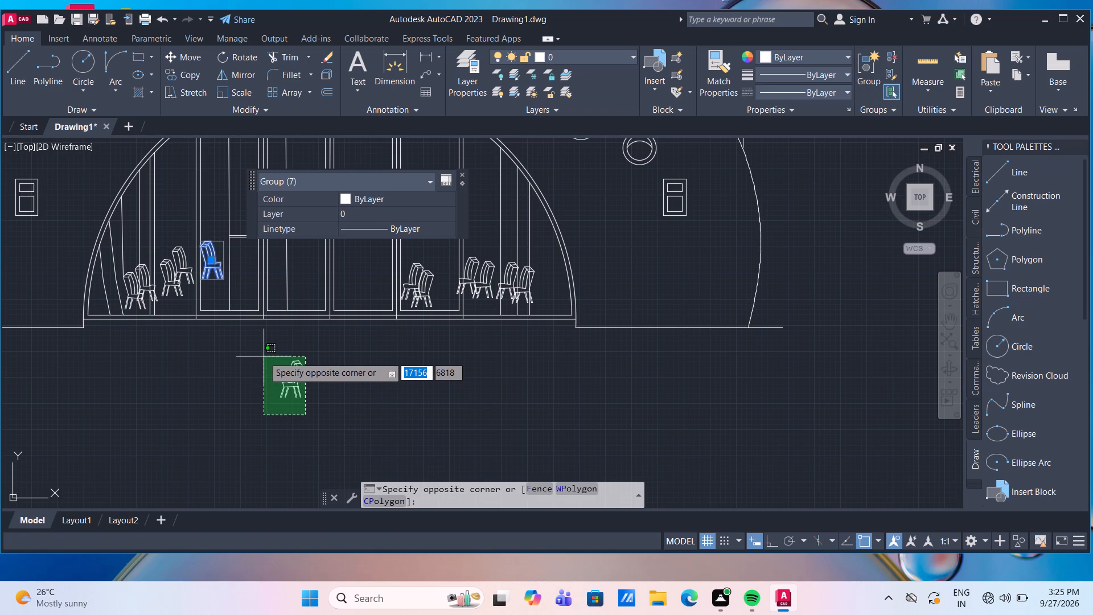
{"action": "left_click", "coordinate": [261, 352]}
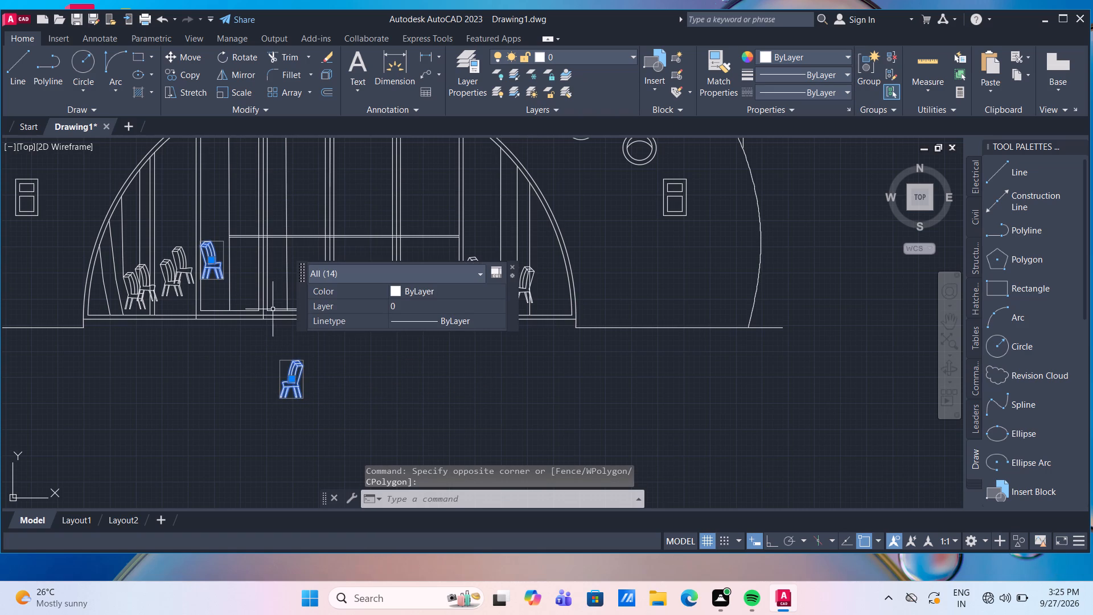
{"action": "left_click", "coordinate": [236, 79]}
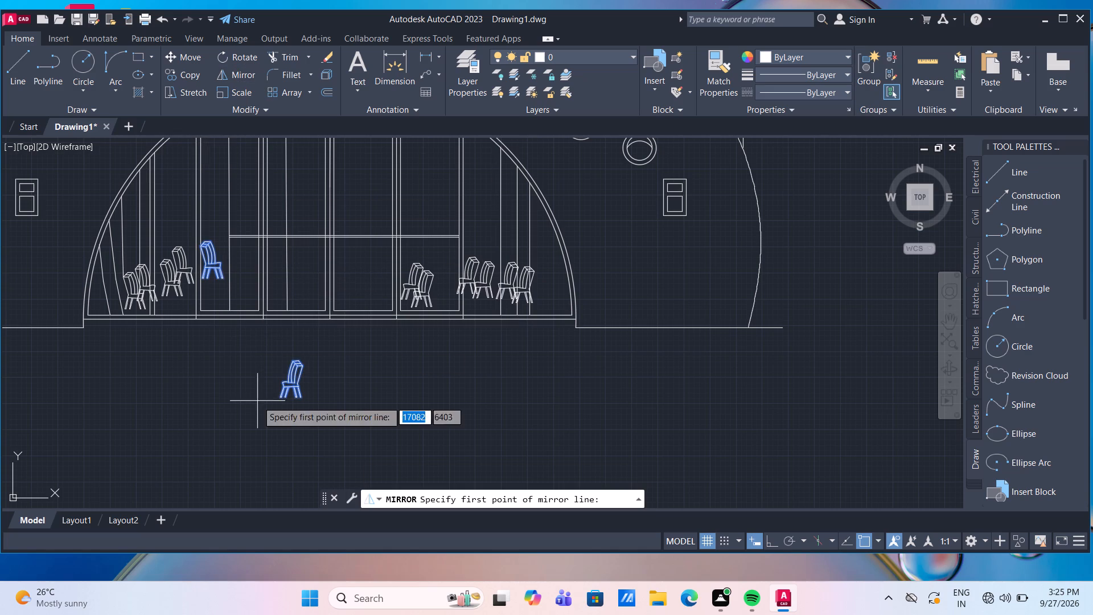
{"action": "scroll", "coordinate": [282, 399], "scroll_direction": "up", "scroll_amount": 2}
{"action": "left_click", "coordinate": [276, 367]}
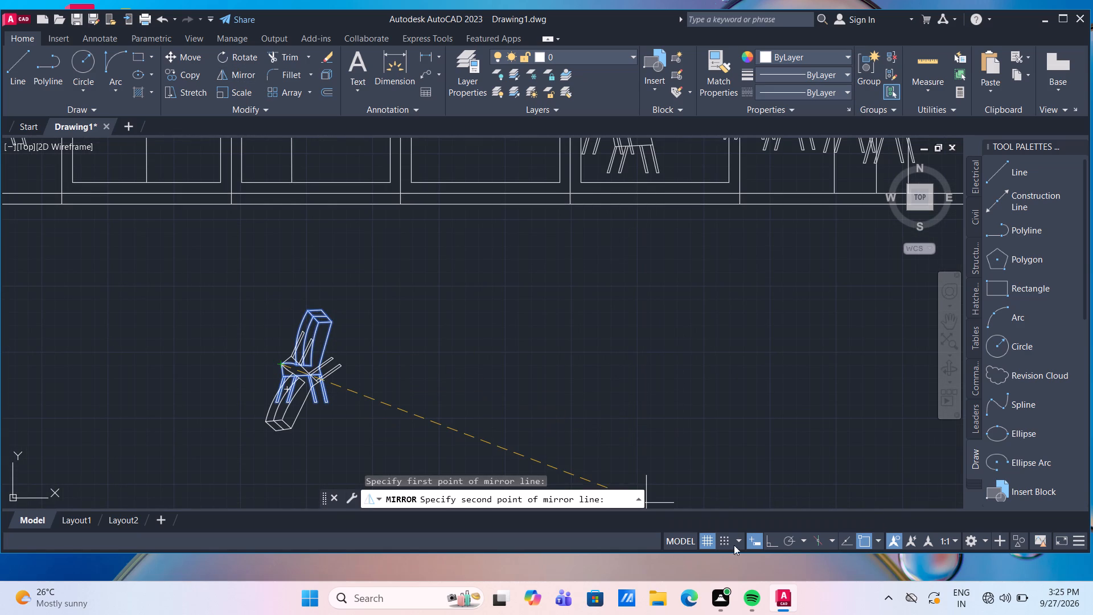
{"action": "left_click", "coordinate": [772, 544]}
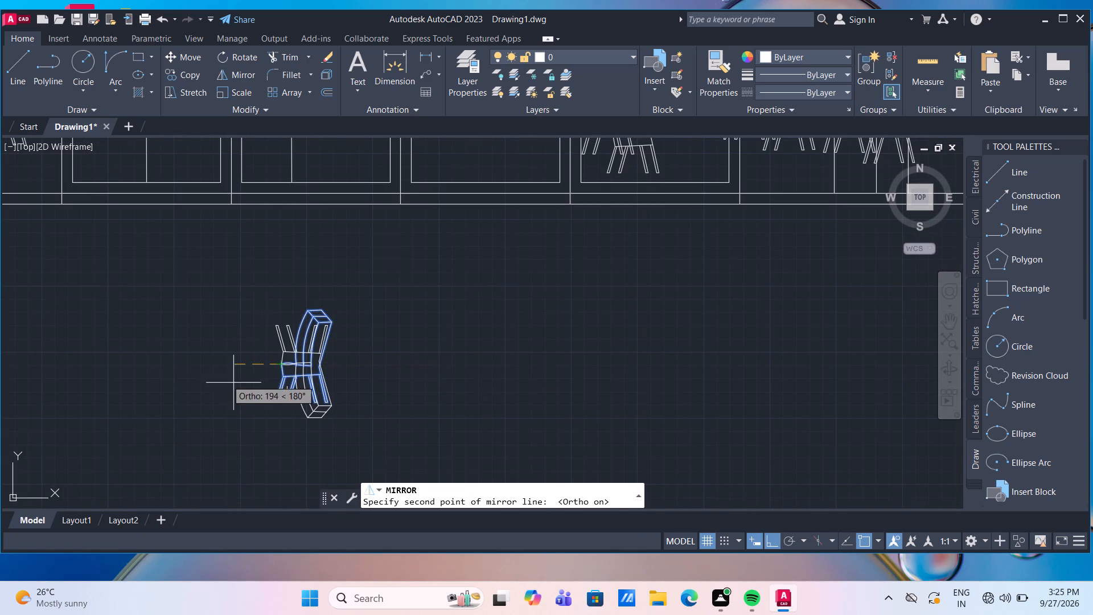
{"action": "left_click", "coordinate": [292, 278]}
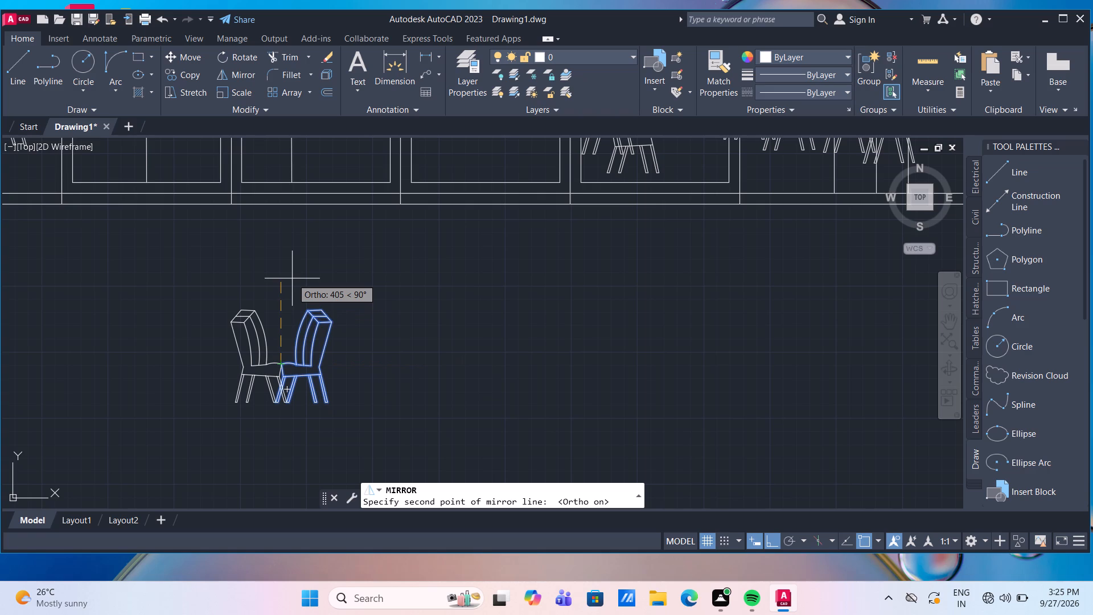
{"action": "left_click_drag", "start_coordinate": [326, 329], "coordinate": [292, 278]}
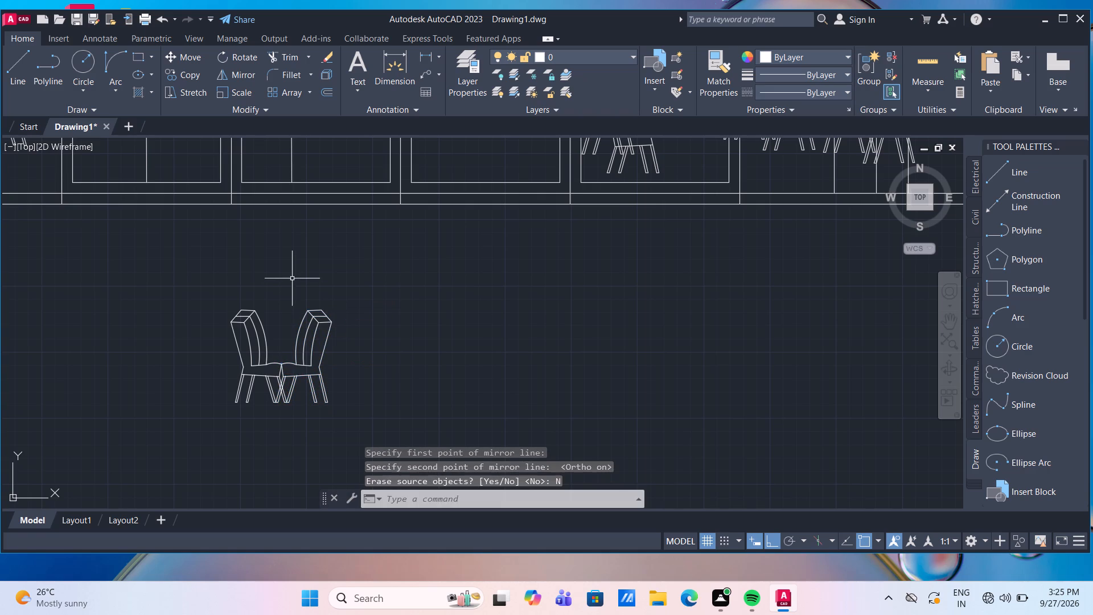
Copy the left chair of the spare pair below the floor line to two spots each in the second and fourth door panels.
{"action": "left_click", "coordinate": [258, 316]}
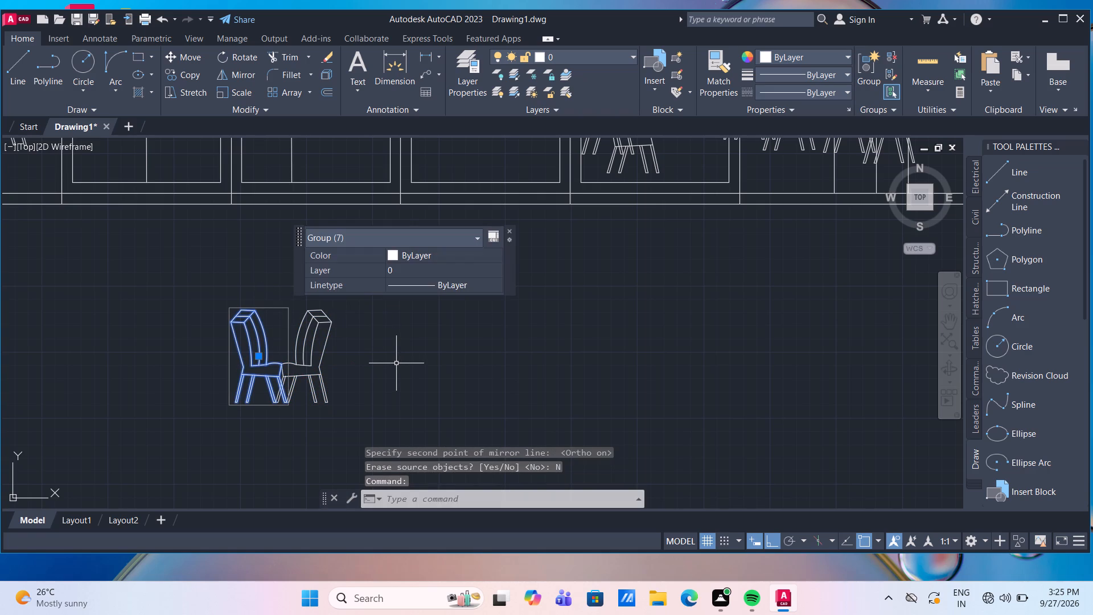
{"action": "type", "text": "co"}
{"action": "key", "text": "Return"}
{"action": "scroll", "coordinate": [233, 365], "scroll_direction": "down", "scroll_amount": 2}
{"action": "scroll", "coordinate": [254, 364], "scroll_direction": "up", "scroll_amount": 2}
{"action": "scroll", "coordinate": [254, 364], "scroll_direction": "down", "scroll_amount": 2}
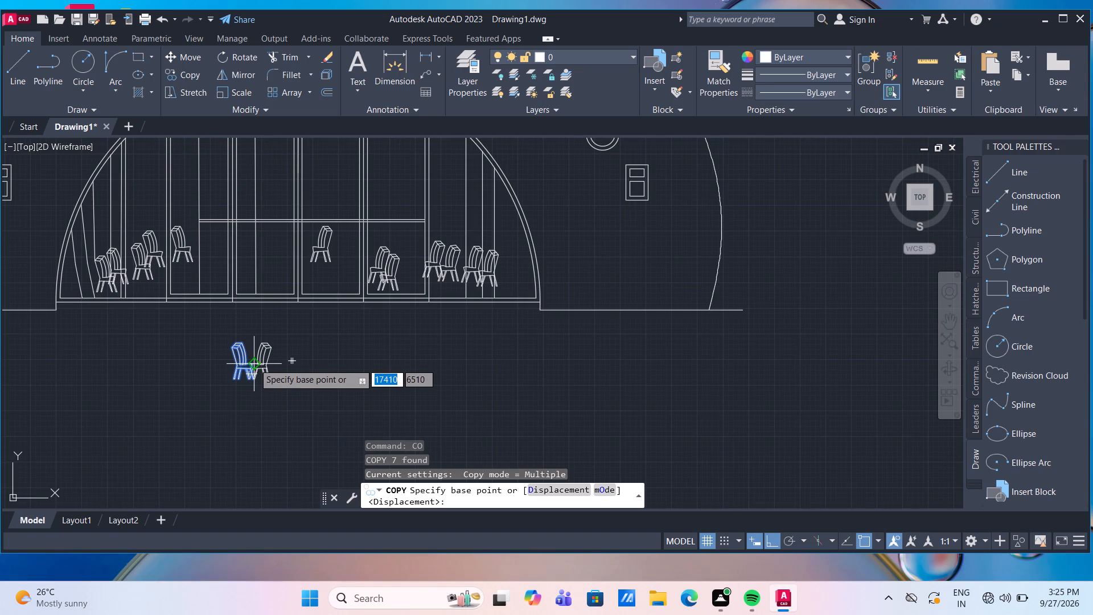
{"action": "scroll", "coordinate": [244, 362], "scroll_direction": "up", "scroll_amount": 2}
{"action": "left_click", "coordinate": [237, 373]}
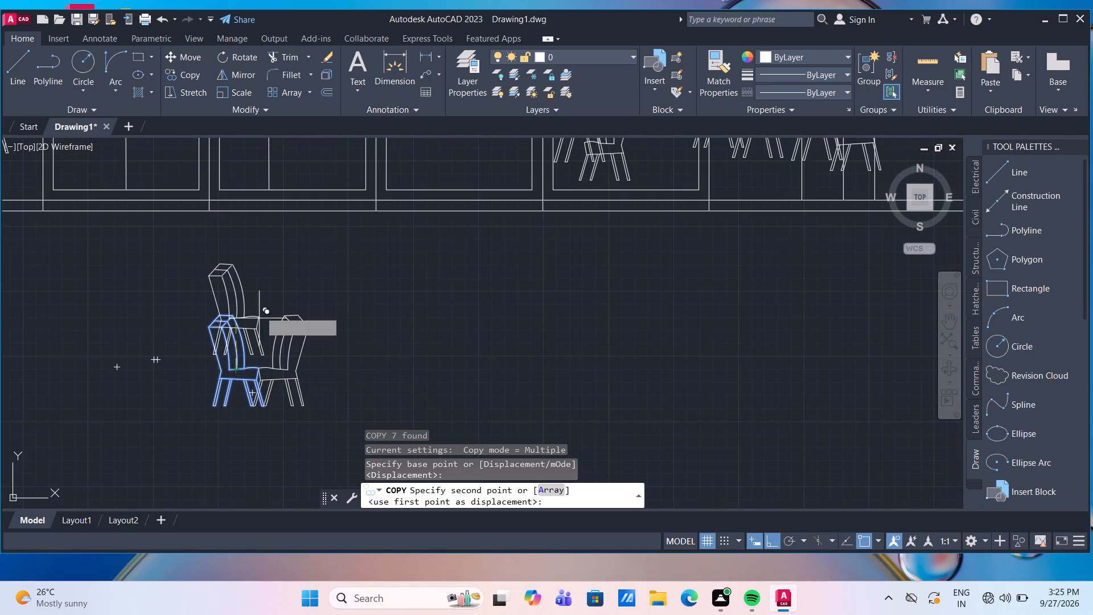
{"action": "scroll", "coordinate": [260, 305], "scroll_direction": "down", "scroll_amount": 3}
{"action": "scroll", "coordinate": [248, 236], "scroll_direction": "up", "scroll_amount": 1}
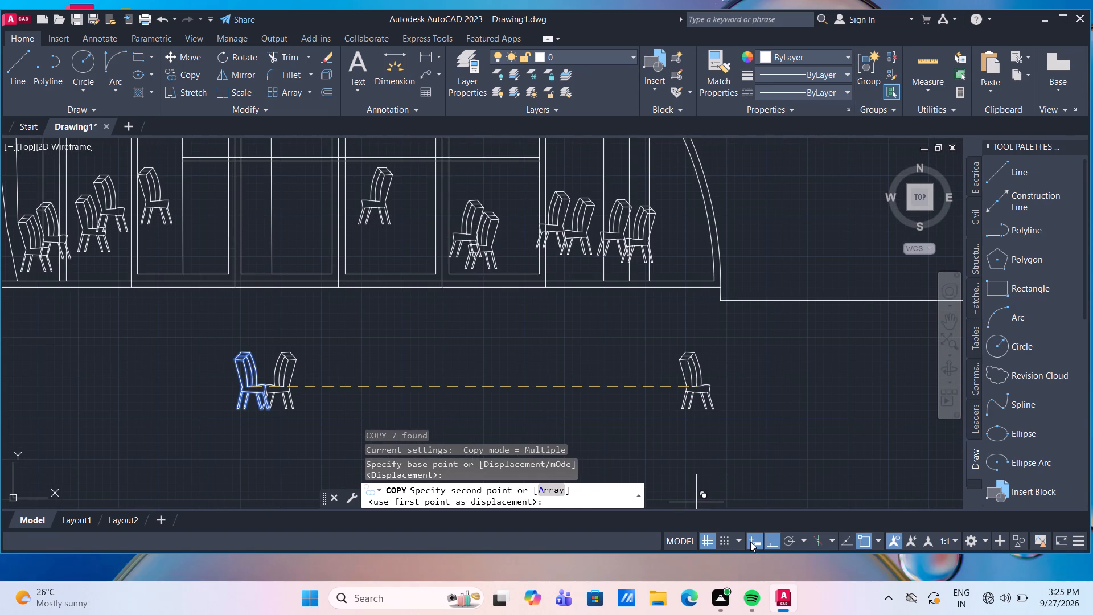
{"action": "left_click", "coordinate": [772, 548]}
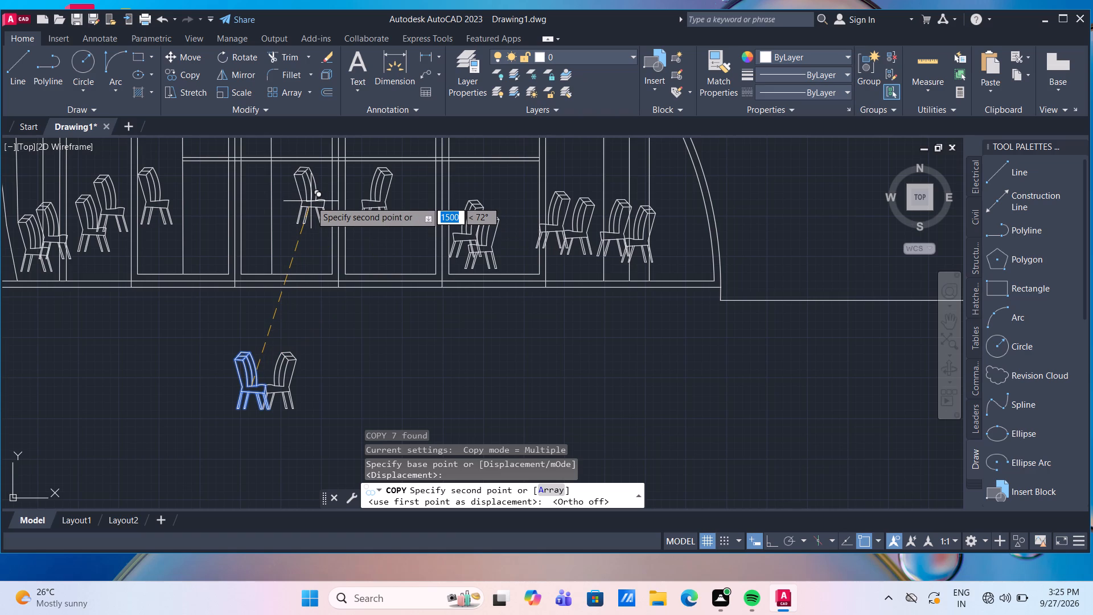
{"action": "left_click", "coordinate": [311, 203]}
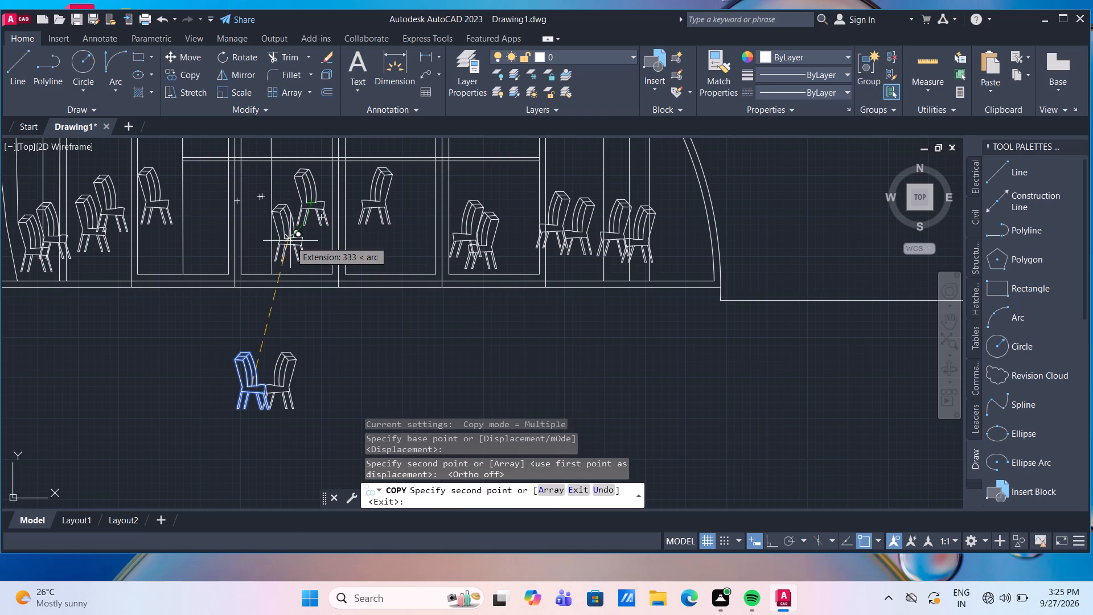
{"action": "left_click", "coordinate": [291, 224]}
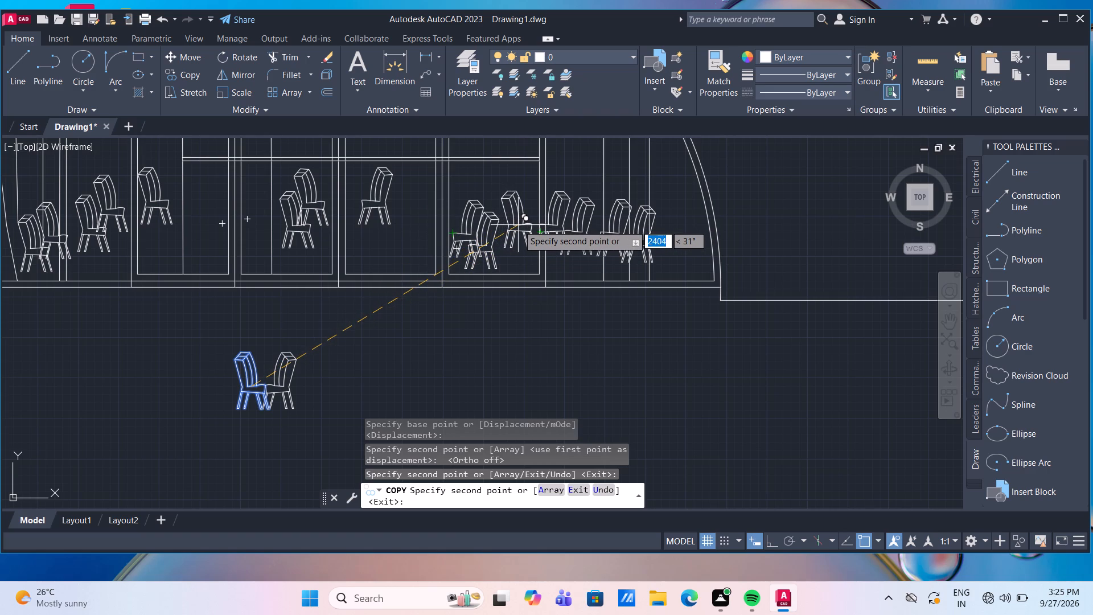
{"action": "left_click", "coordinate": [520, 223]}
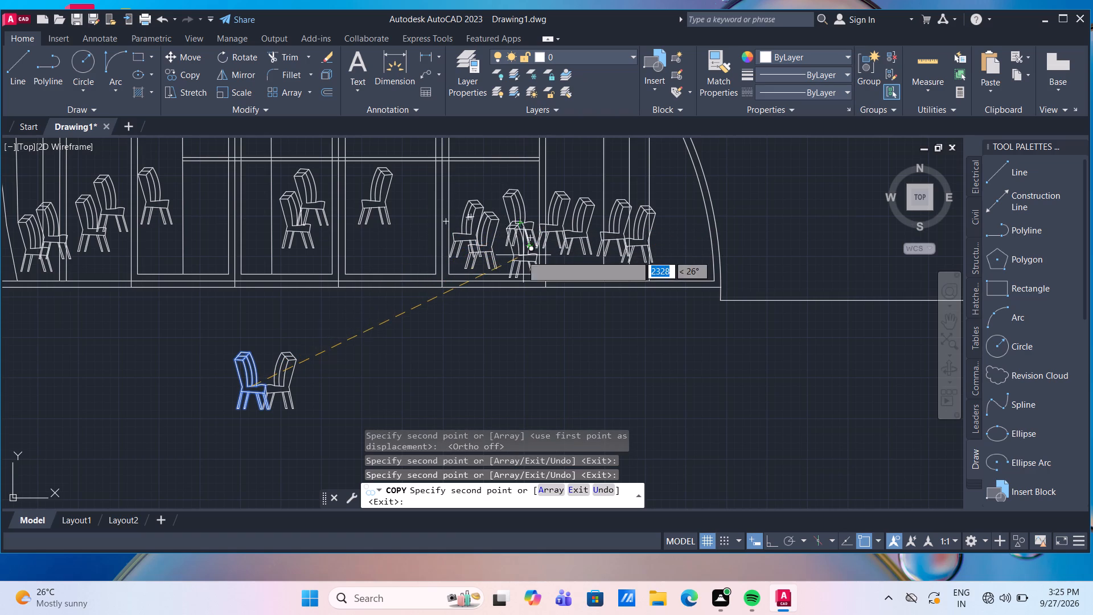
{"action": "left_click", "coordinate": [512, 253]}
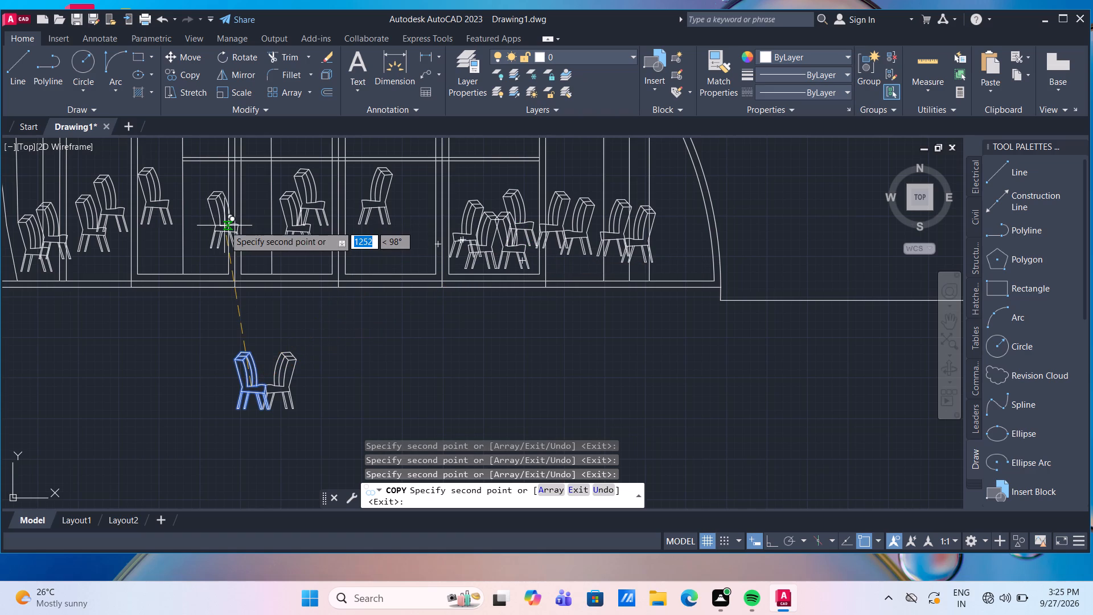
{"action": "key", "text": "Escape"}
Copy the right chair of the spare pair below the floor line to two spots, one above the other, in the first door panel.
{"action": "left_click_drag", "start_coordinate": [301, 382], "coordinate": [295, 373]}
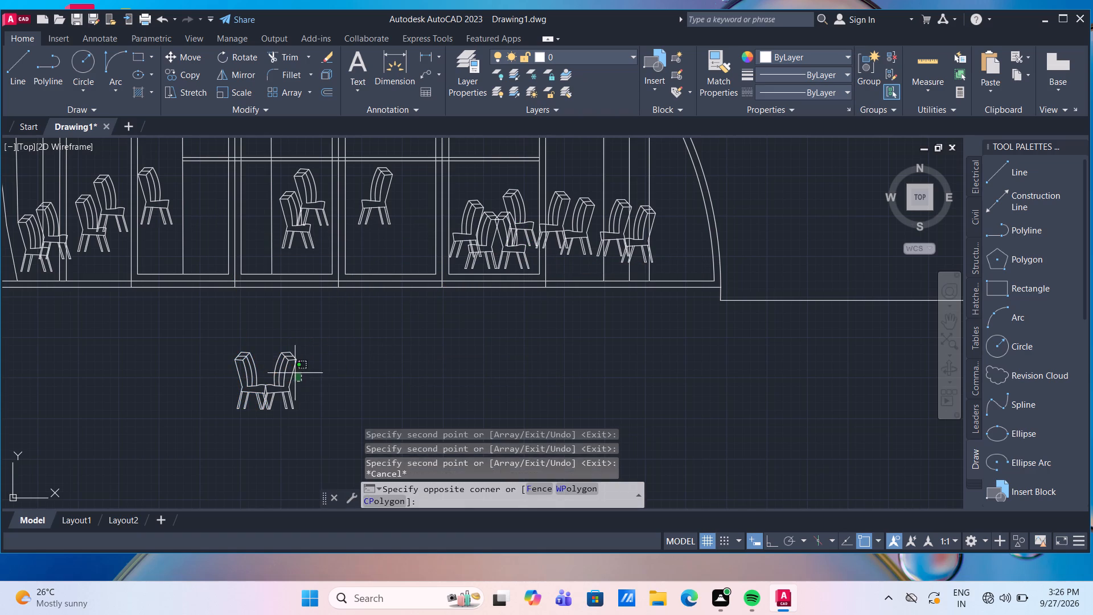
{"action": "left_click", "coordinate": [272, 346]}
{"action": "type", "text": "co"}
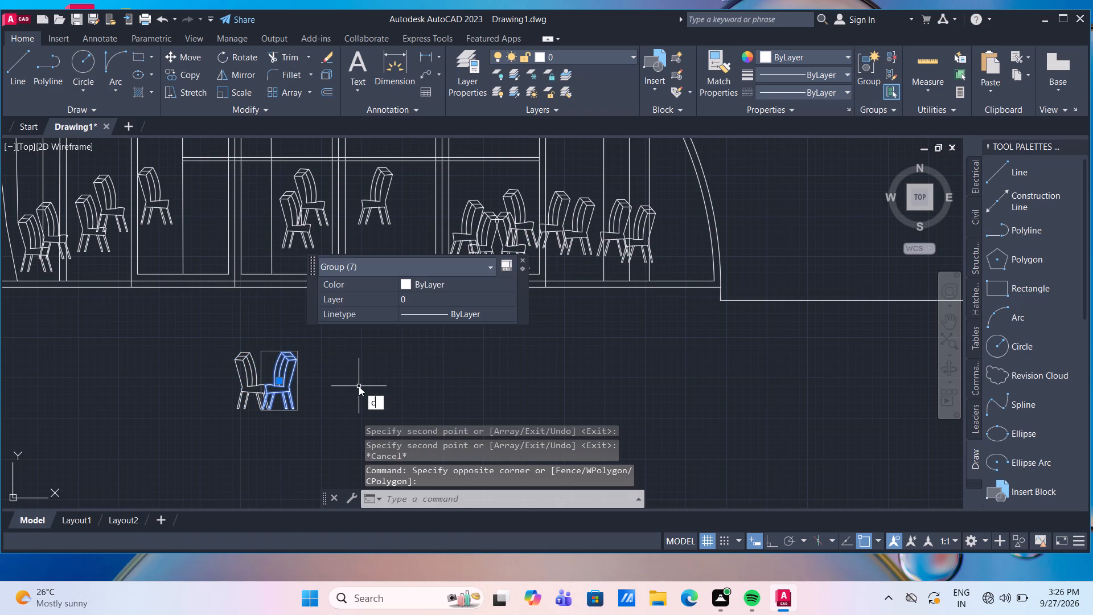
{"action": "key", "text": "Return"}
{"action": "left_click", "coordinate": [283, 390]}
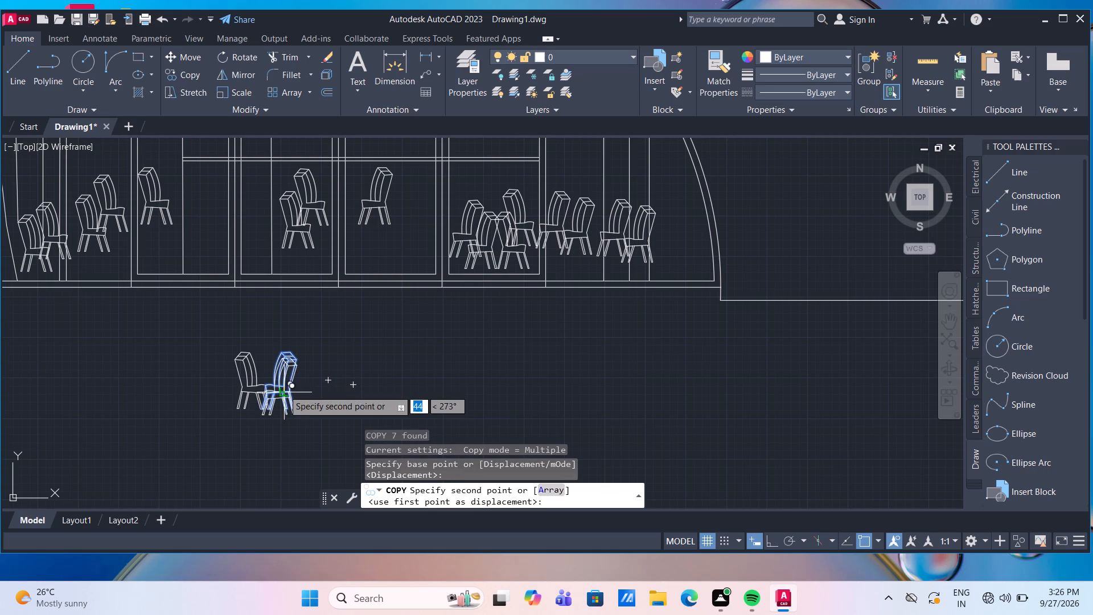
{"action": "left_click", "coordinate": [205, 203]}
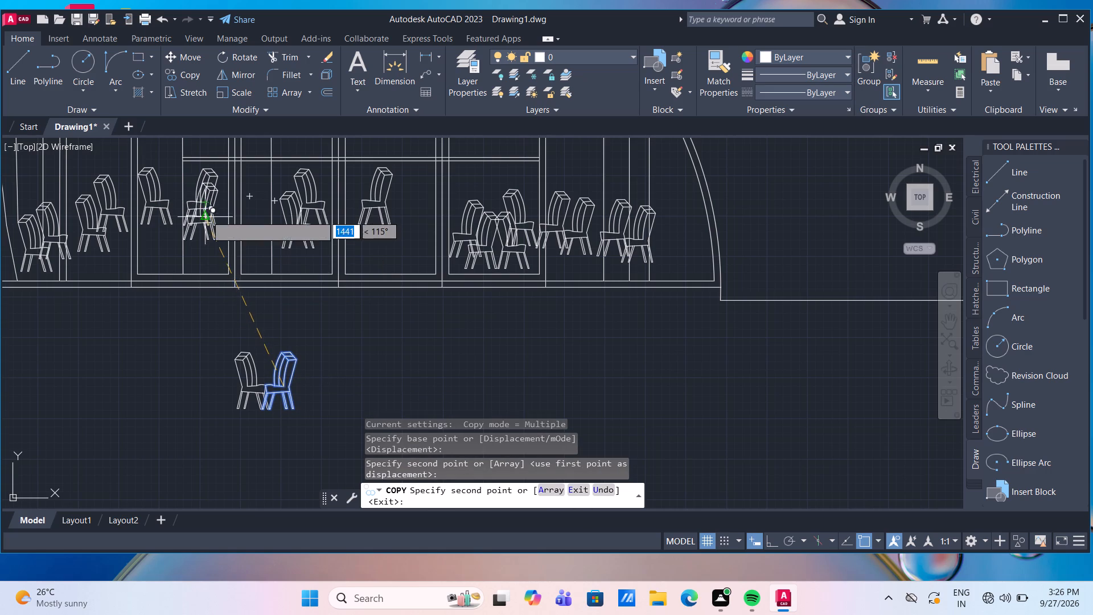
{"action": "left_click", "coordinate": [207, 247]}
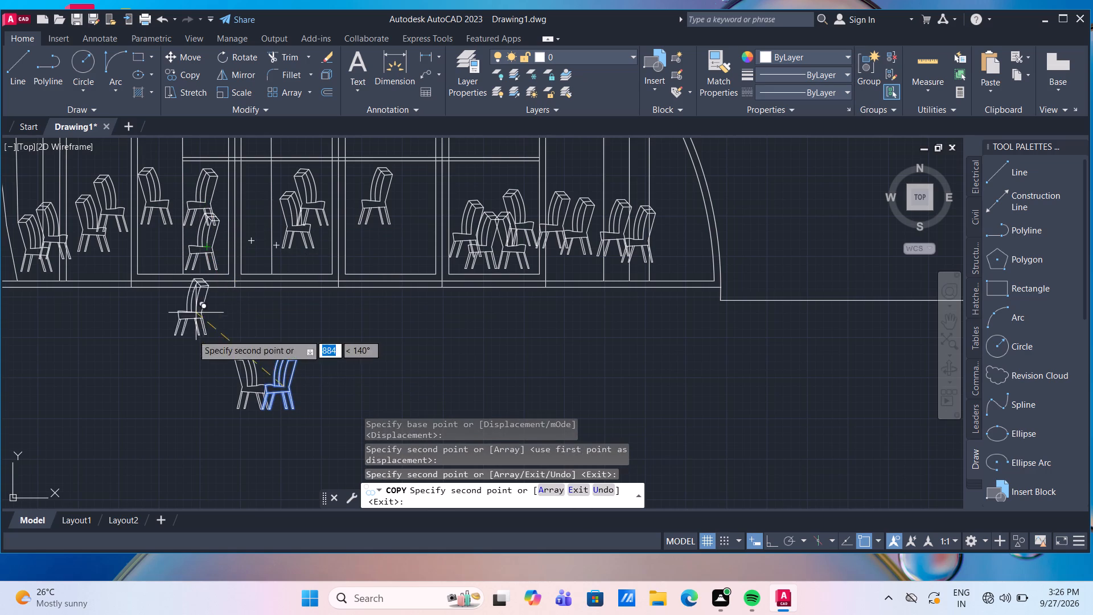
{"action": "key", "text": "Escape"}
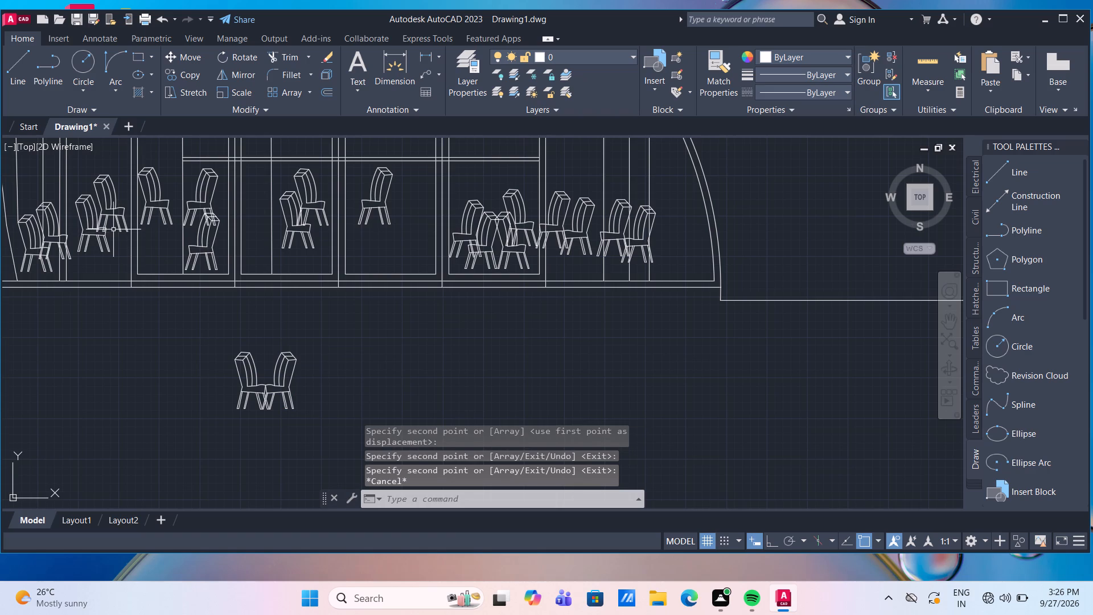
Move the two overlapping chairs beside the first door panel slightly left and up, towards the other chairs in the arch's left bay.
{"action": "left_click_drag", "start_coordinate": [114, 229], "coordinate": [107, 216]}
{"action": "left_click", "coordinate": [90, 182]}
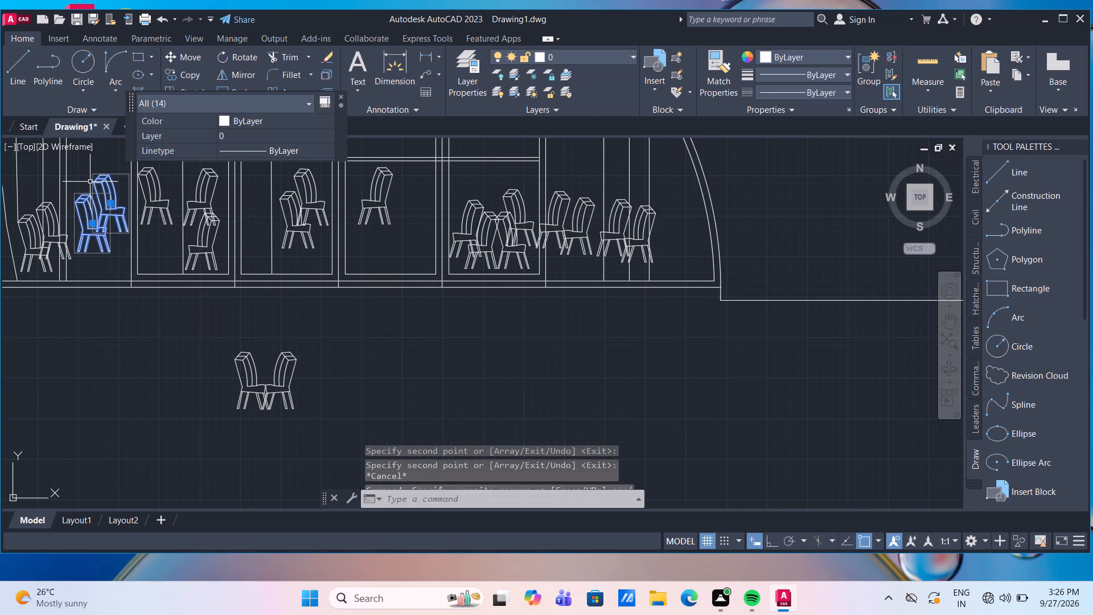
{"action": "key", "text": "m"}
{"action": "key", "text": "Return"}
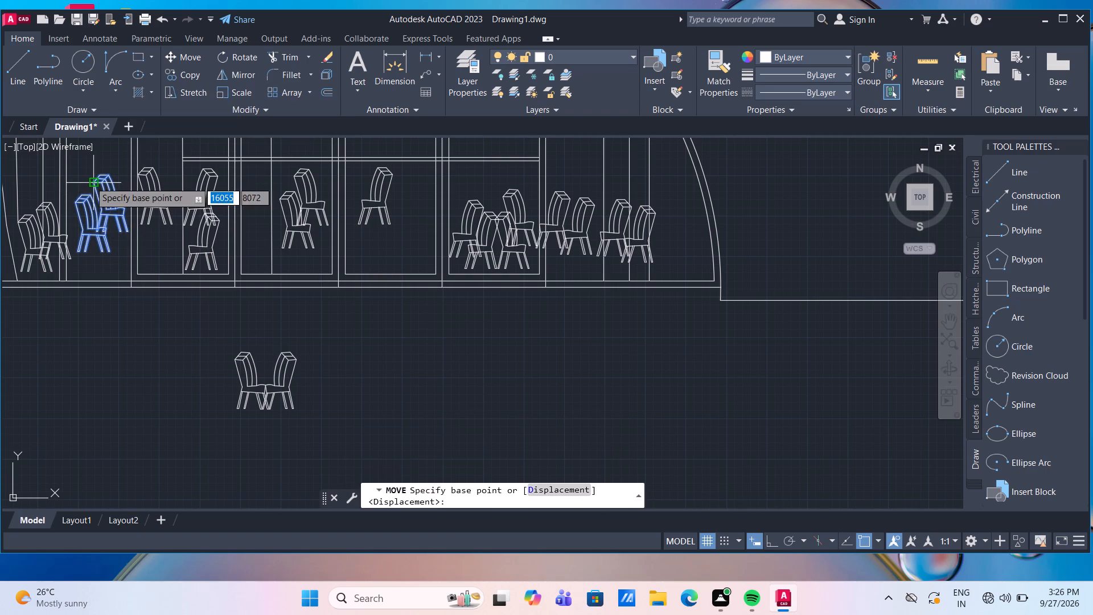
{"action": "left_click", "coordinate": [109, 217]}
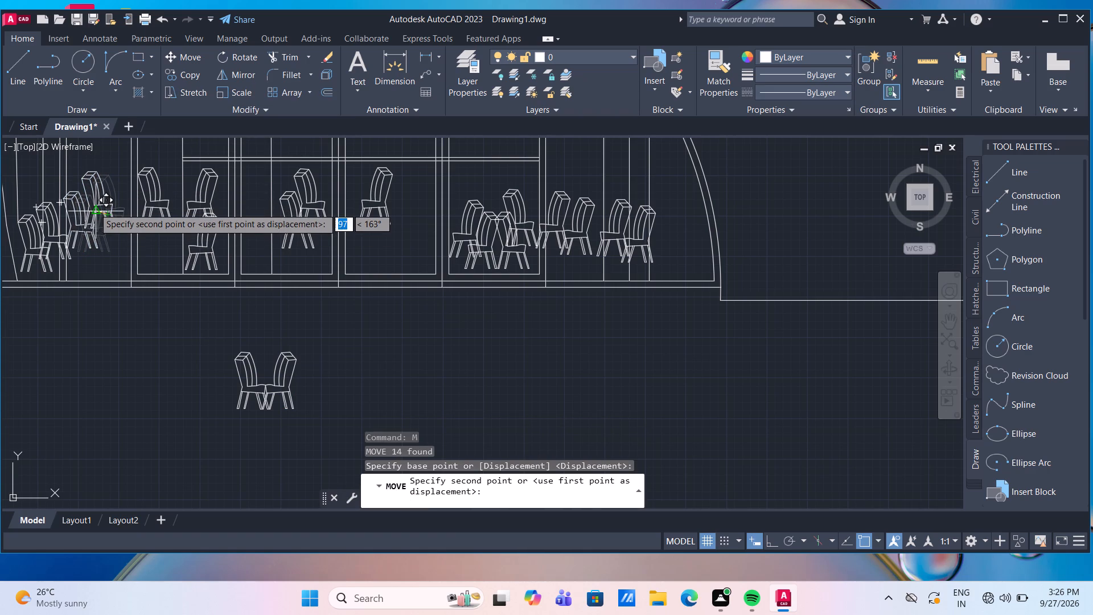
{"action": "left_click", "coordinate": [94, 207]}
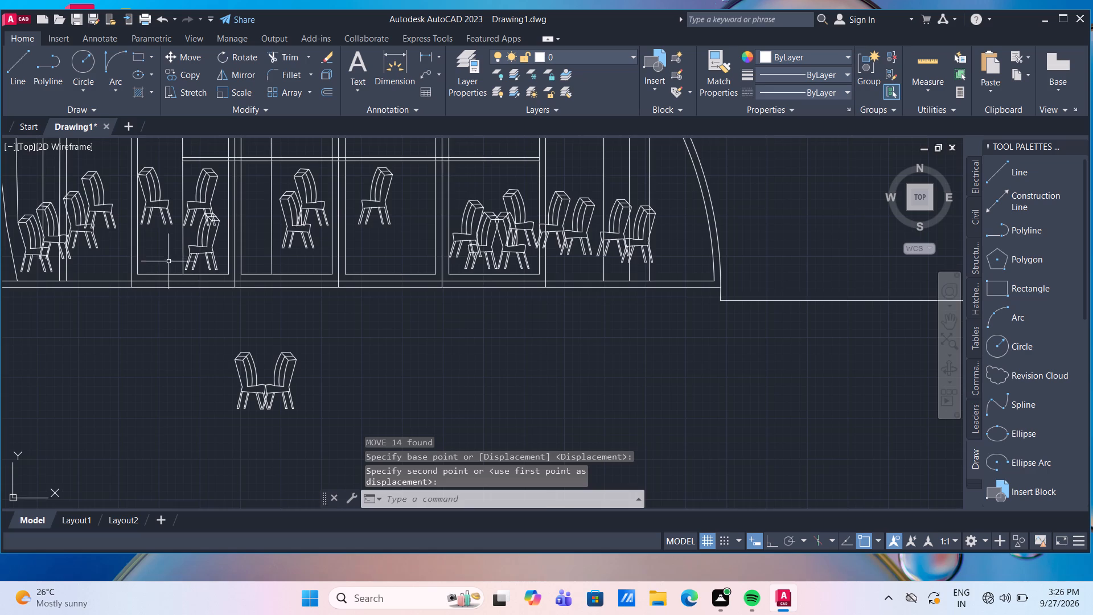
Copy the left chair of the spare pair to the lower left edge of the first door panel, facing the lower chair there.
{"action": "scroll", "coordinate": [177, 269], "scroll_direction": "down", "scroll_amount": 1}
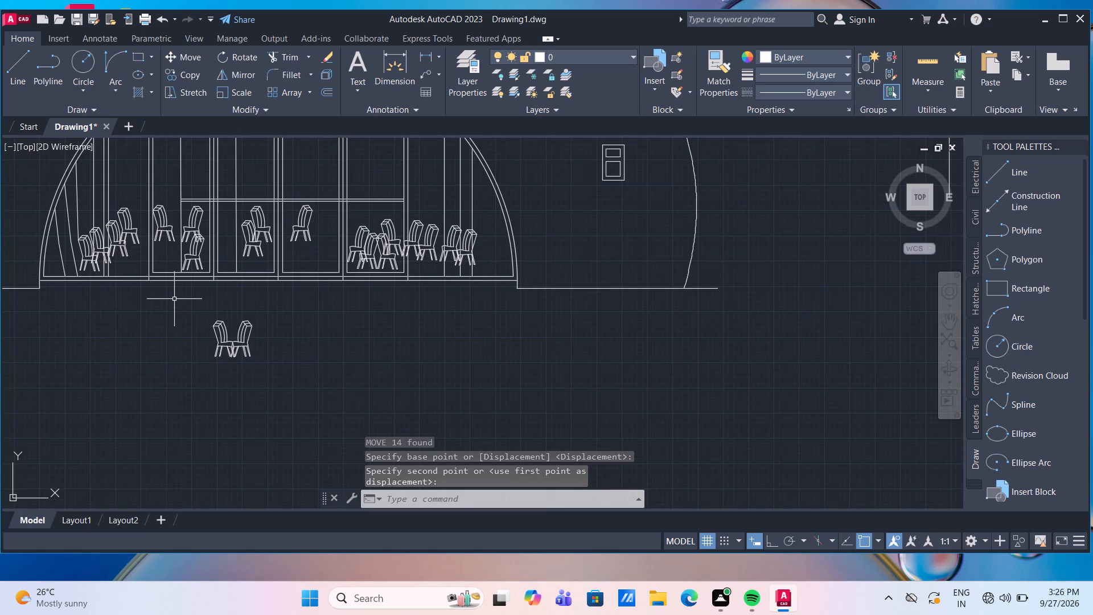
{"action": "scroll", "coordinate": [174, 299], "scroll_direction": "up", "scroll_amount": 1}
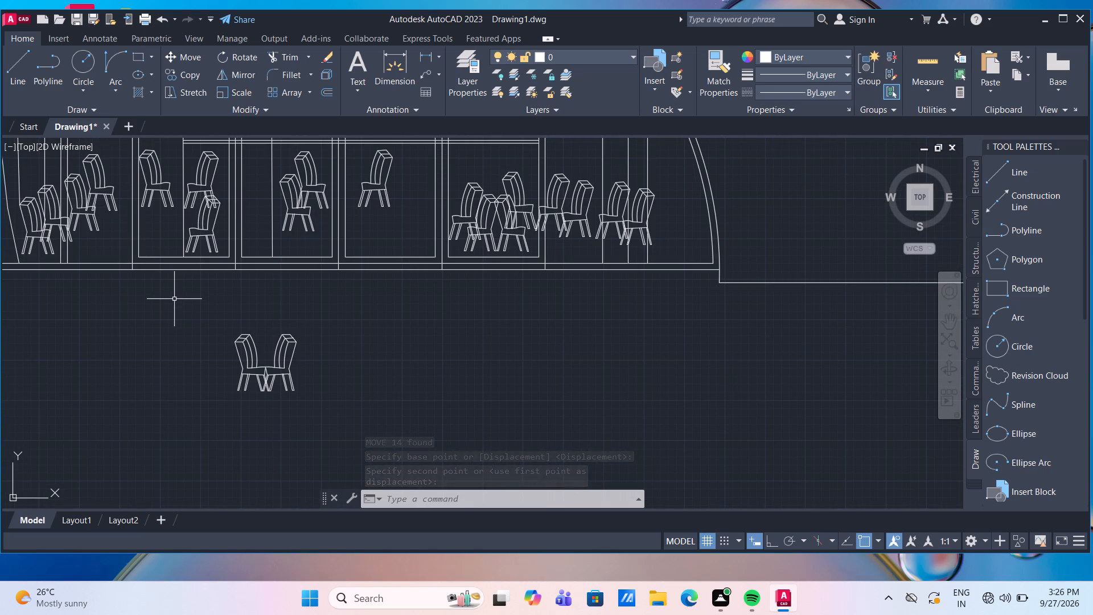
{"action": "scroll", "coordinate": [294, 313], "scroll_direction": "down", "scroll_amount": 1}
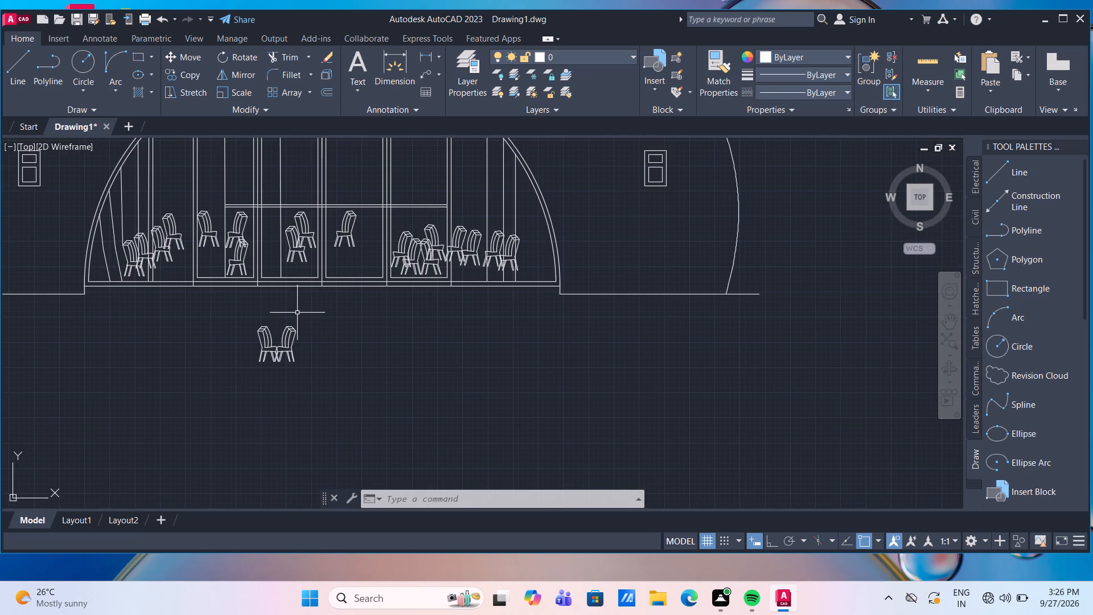
{"action": "left_click", "coordinate": [276, 340]}
{"action": "left_click", "coordinate": [229, 322]}
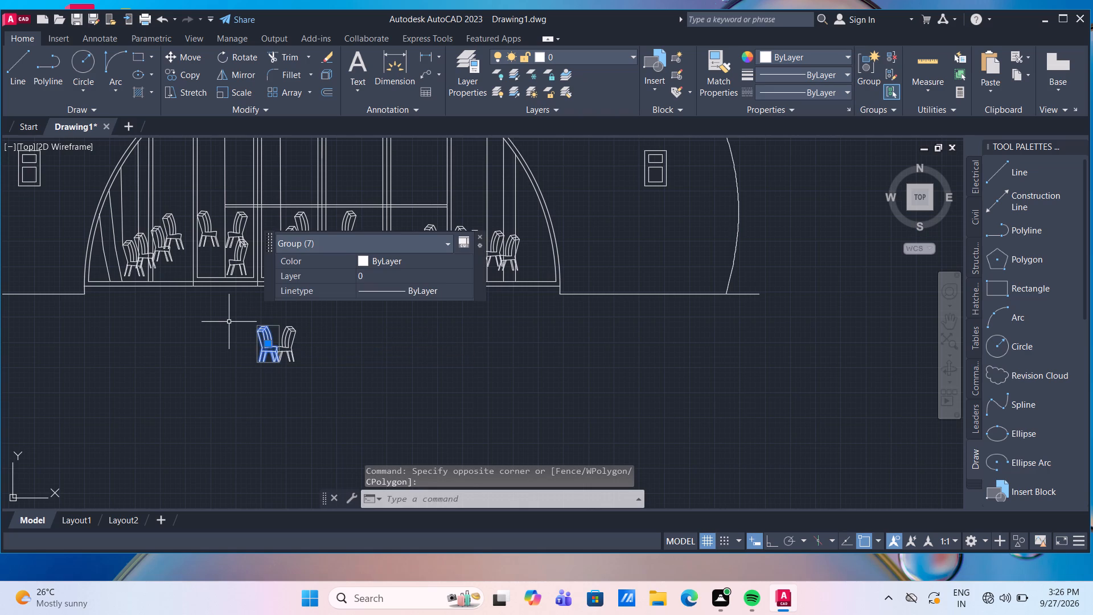
{"action": "type", "text": "co"}
{"action": "key", "text": "Return"}
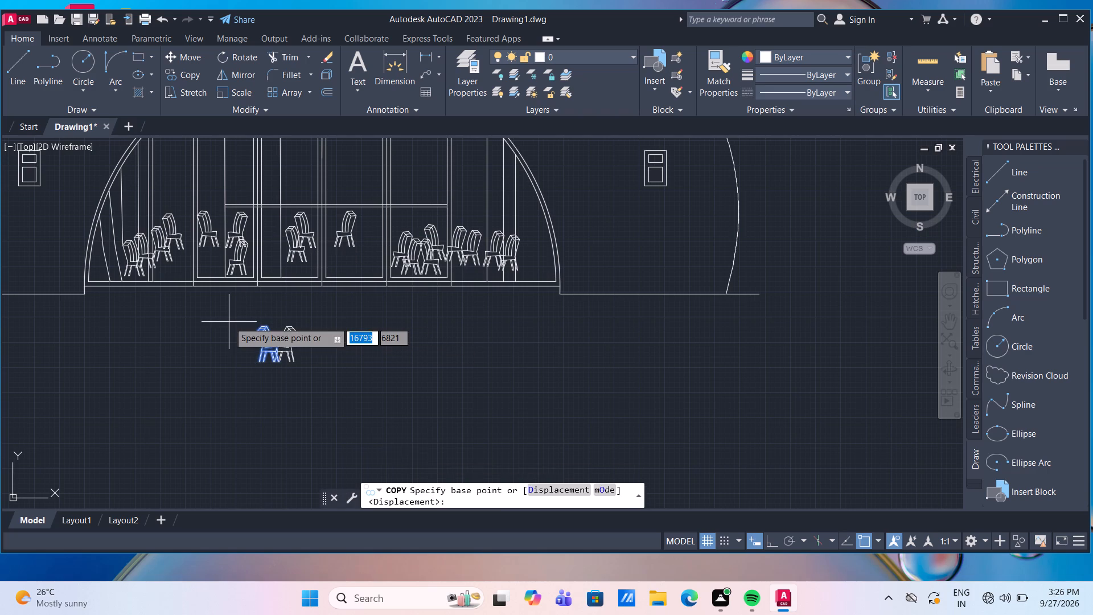
{"action": "left_click", "coordinate": [268, 347]}
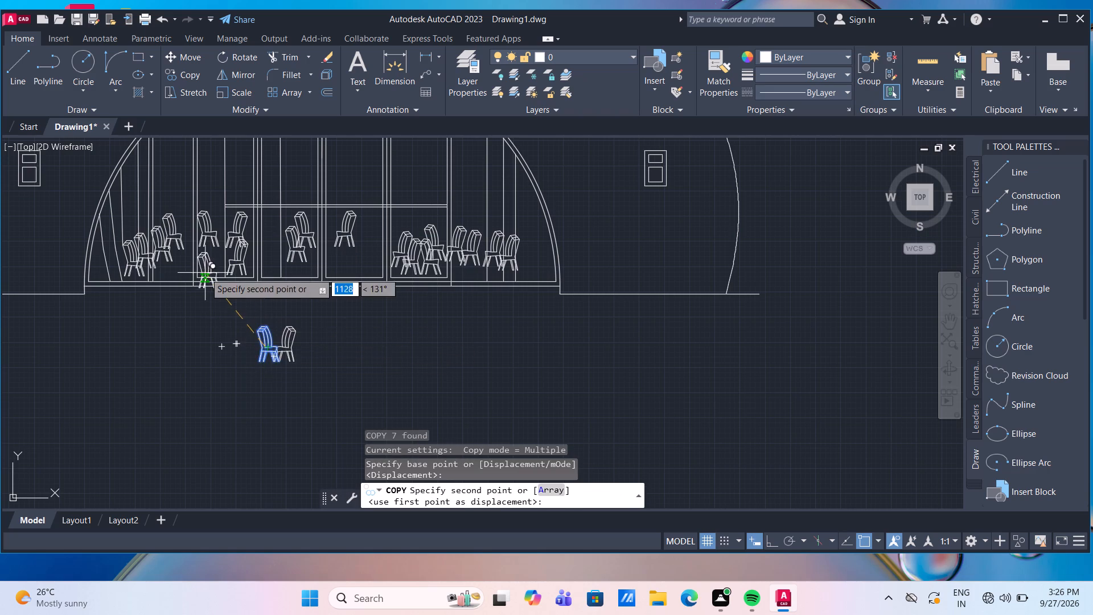
{"action": "scroll", "coordinate": [208, 255], "scroll_direction": "up", "scroll_amount": 1}
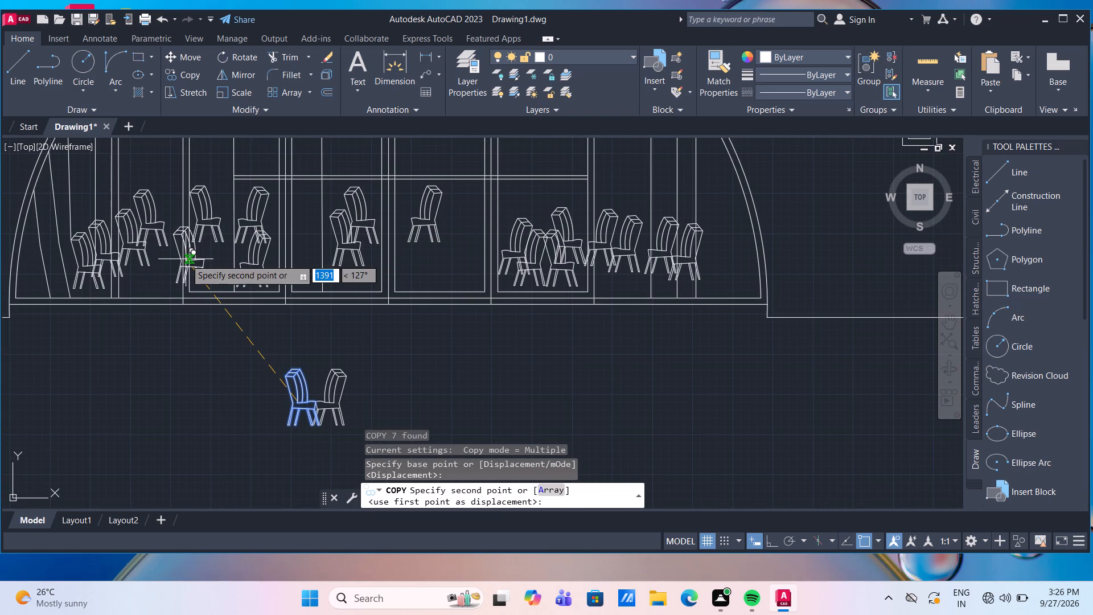
{"action": "left_click", "coordinate": [186, 259]}
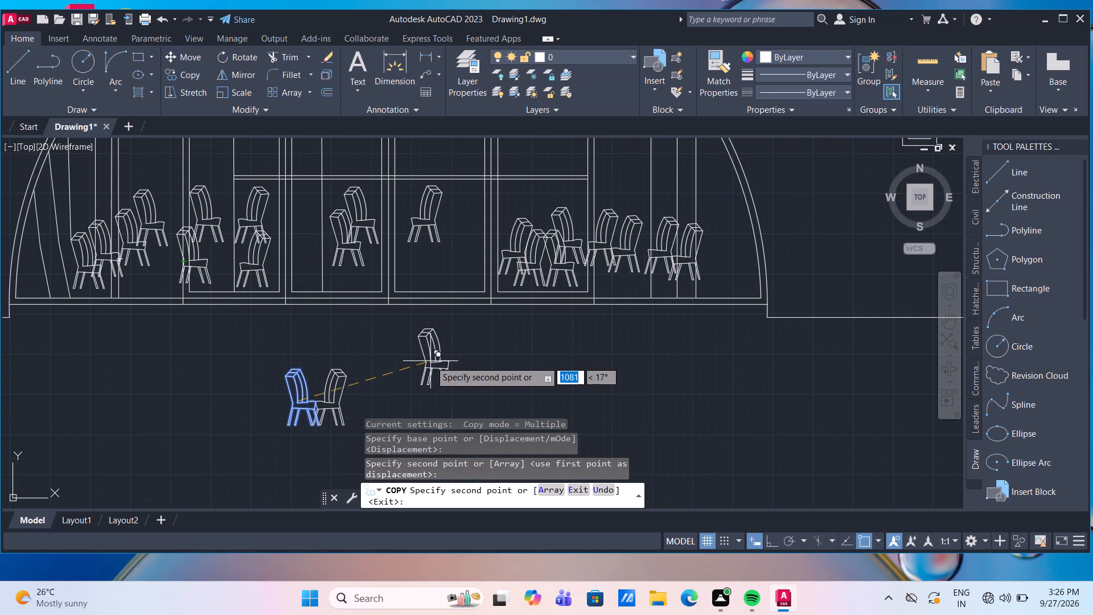
{"action": "key", "text": "Escape"}
Copy the right chair of the spare pair into the third door panel, just below and right of the existing chair.
{"action": "left_click_drag", "start_coordinate": [377, 403], "coordinate": [363, 392]}
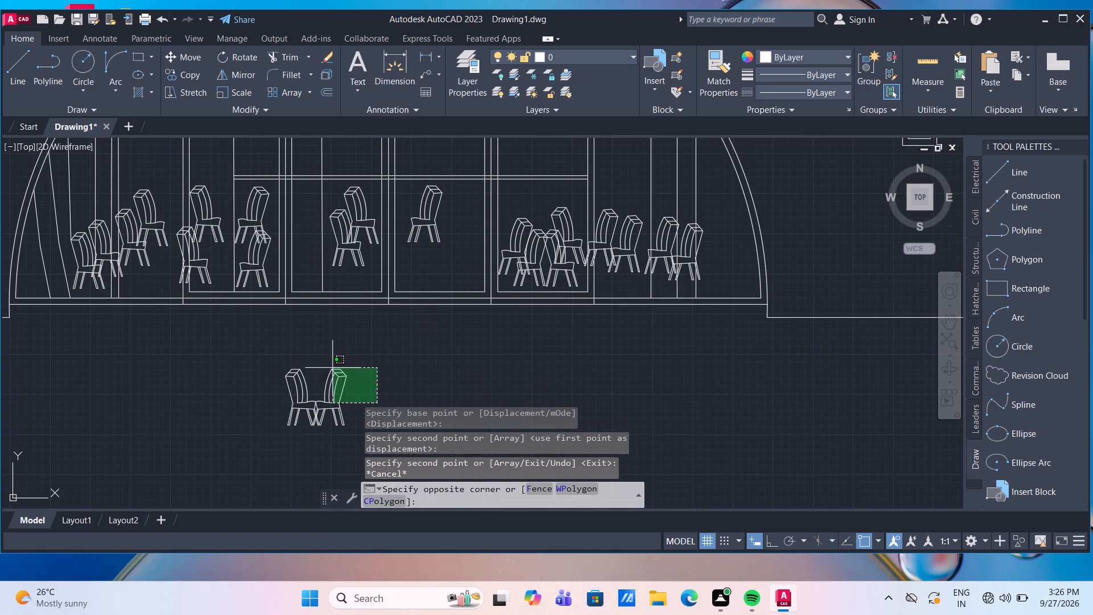
{"action": "left_click", "coordinate": [332, 368]}
{"action": "type", "text": "co"}
{"action": "key", "text": "Return"}
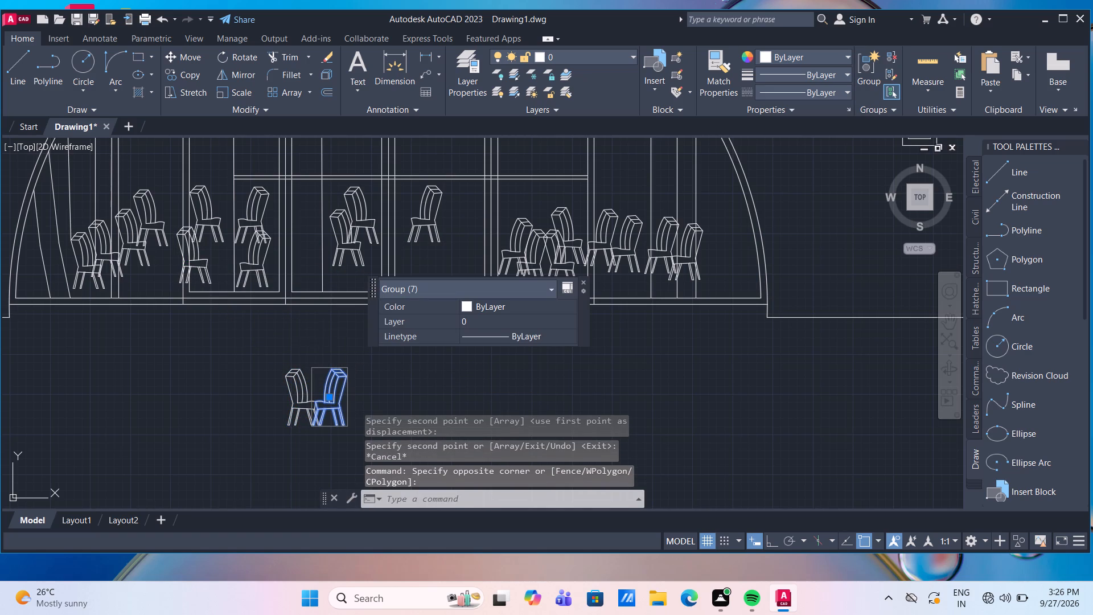
{"action": "left_click_drag", "start_coordinate": [332, 399], "coordinate": [334, 393]}
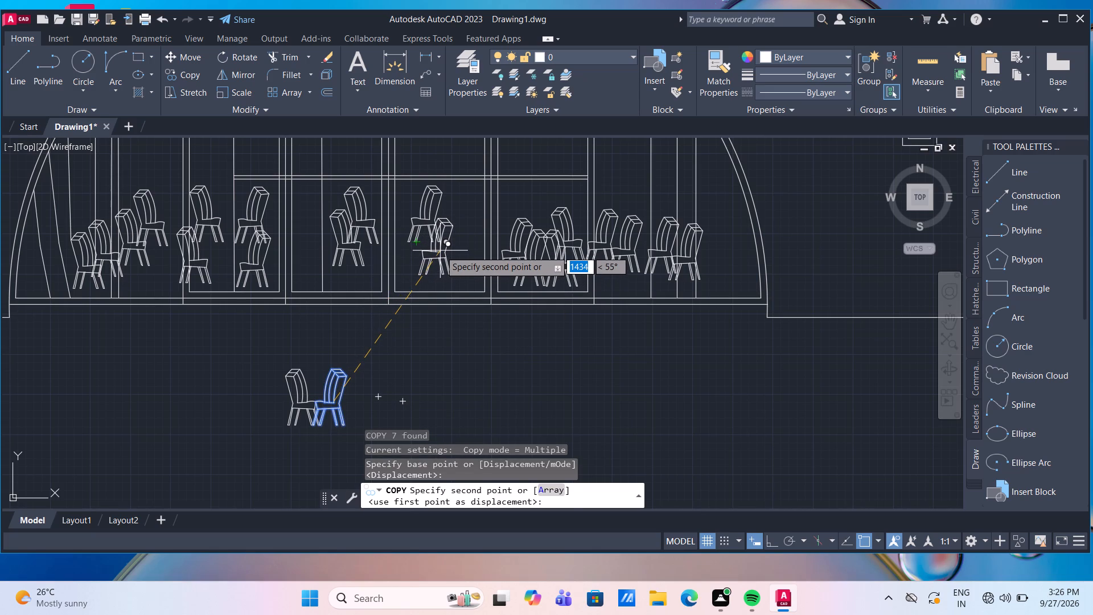
{"action": "left_click", "coordinate": [440, 251]}
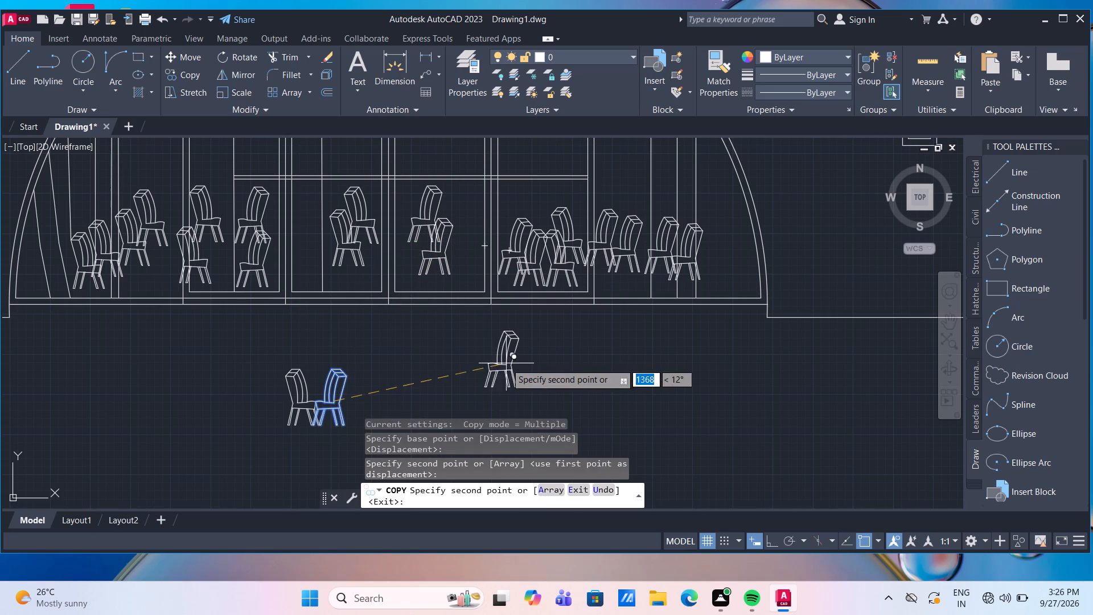
{"action": "key", "text": "Escape"}
{"action": "scroll", "coordinate": [541, 345], "scroll_direction": "down", "scroll_amount": 3}
{"action": "scroll", "coordinate": [674, 358], "scroll_direction": "up", "scroll_amount": 1}
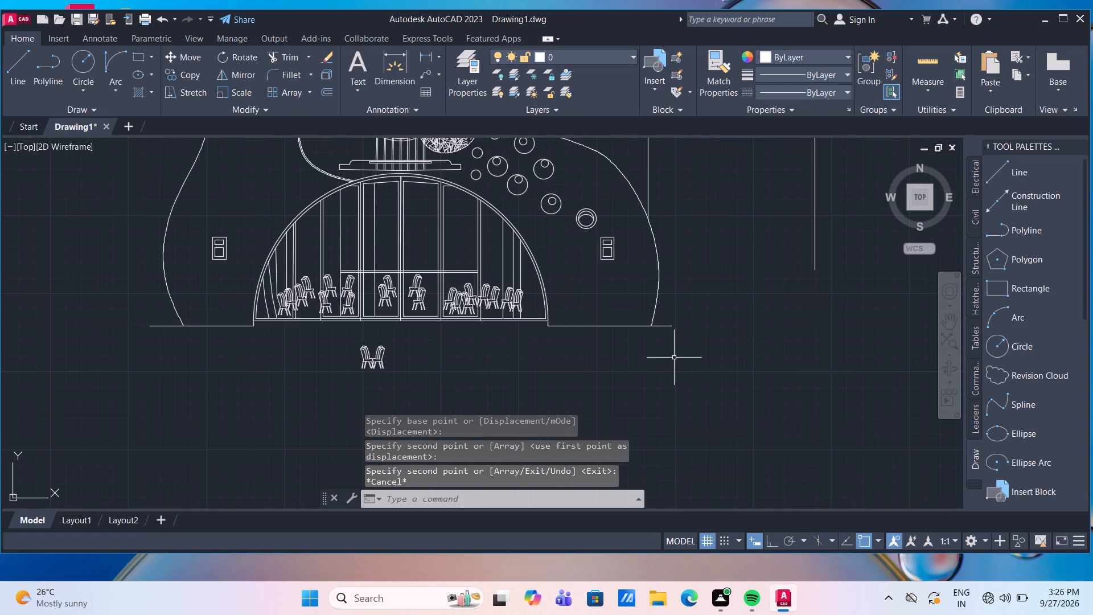
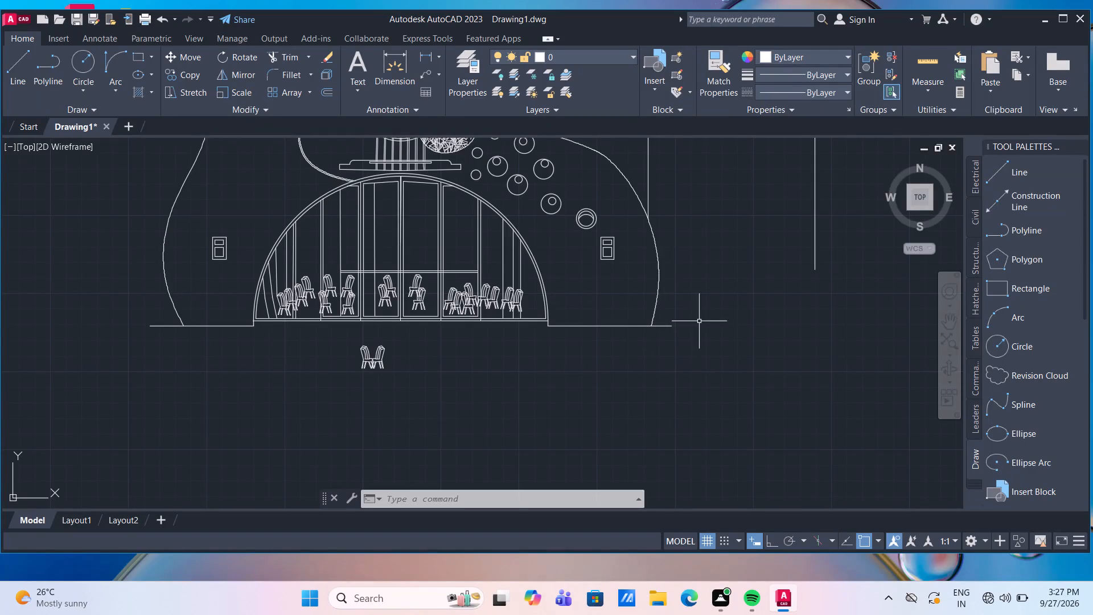
Draw a thin tabletop rectangle about 980 wide across the chairs, from the arch's left bay into the first door panel.
{"action": "scroll", "coordinate": [266, 311], "scroll_direction": "up", "scroll_amount": 1}
{"action": "scroll", "coordinate": [498, 325], "scroll_direction": "up", "scroll_amount": 1}
{"action": "middle_click_drag", "start_coordinate": [503, 318], "coordinate": [580, 342]}
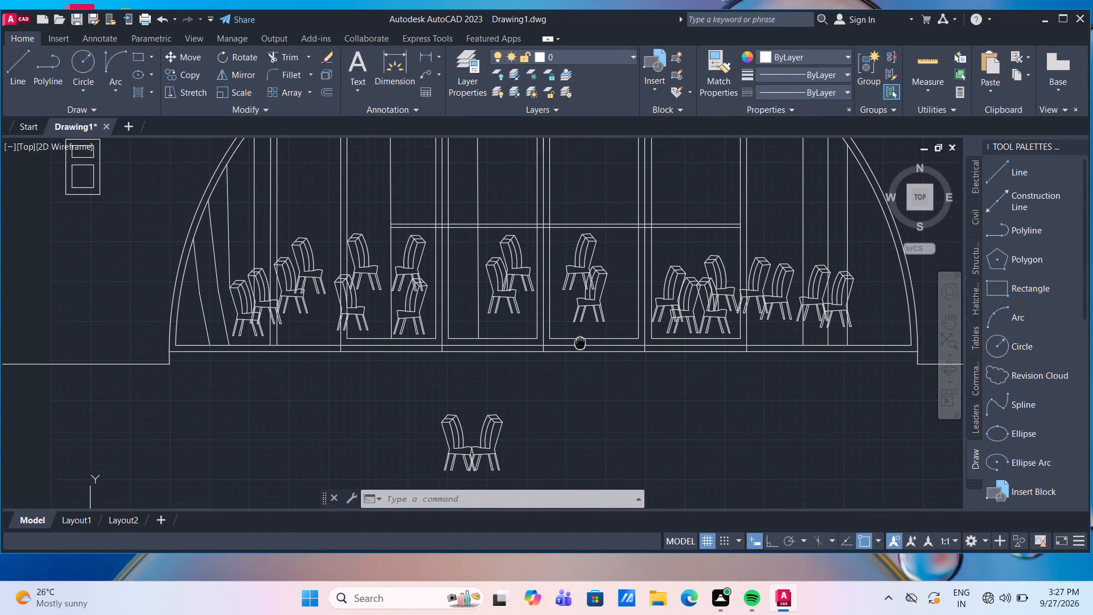
{"action": "middle_click_drag", "start_coordinate": [580, 342], "coordinate": [581, 342]}
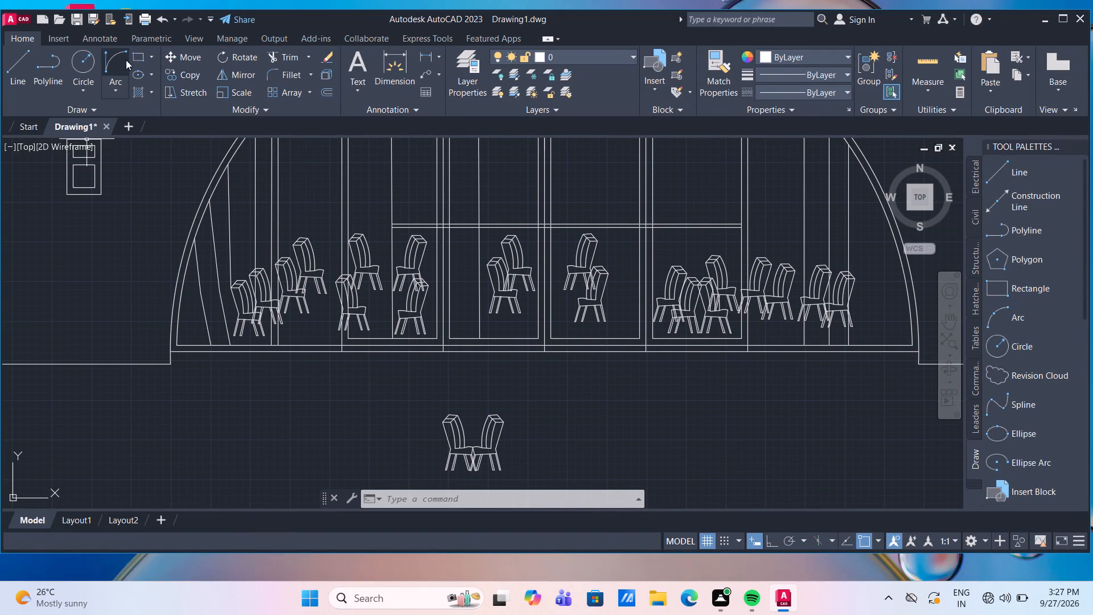
{"action": "left_click", "coordinate": [139, 55]}
{"action": "scroll", "coordinate": [317, 285], "scroll_direction": "up", "scroll_amount": 1}
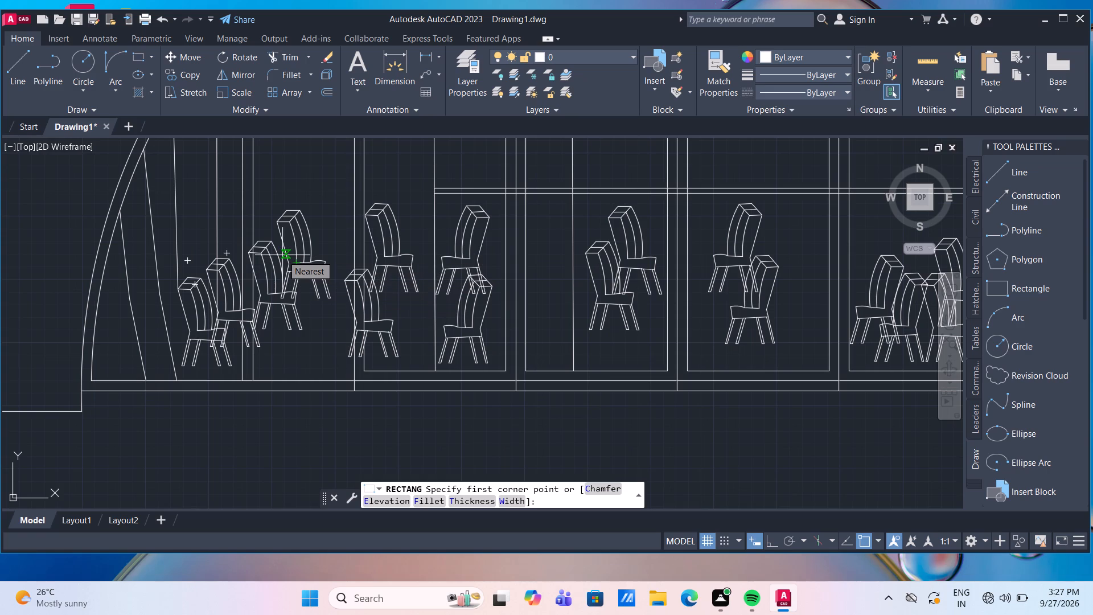
{"action": "left_click", "coordinate": [252, 284]}
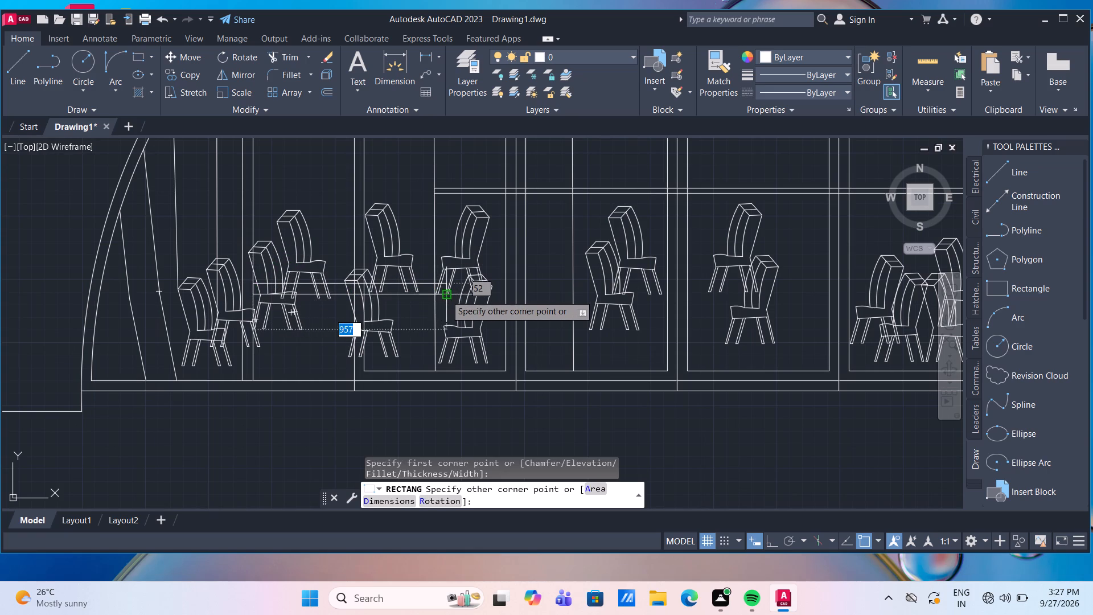
{"action": "scroll", "coordinate": [457, 272], "scroll_direction": "up", "scroll_amount": 2}
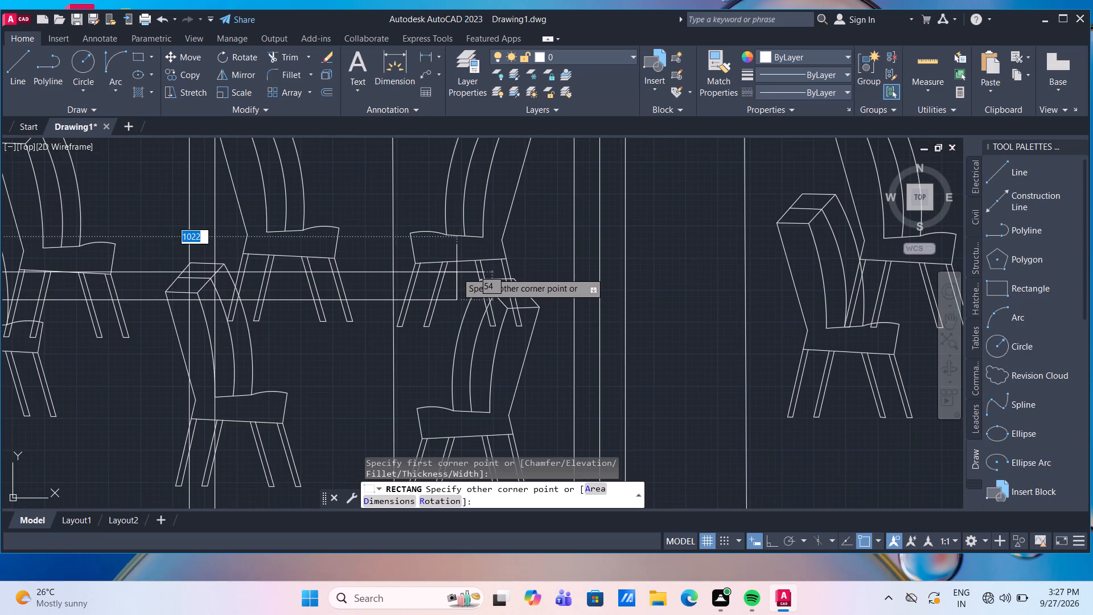
{"action": "scroll", "coordinate": [457, 272], "scroll_direction": "down", "scroll_amount": 2}
{"action": "scroll", "coordinate": [445, 273], "scroll_direction": "up", "scroll_amount": 1}
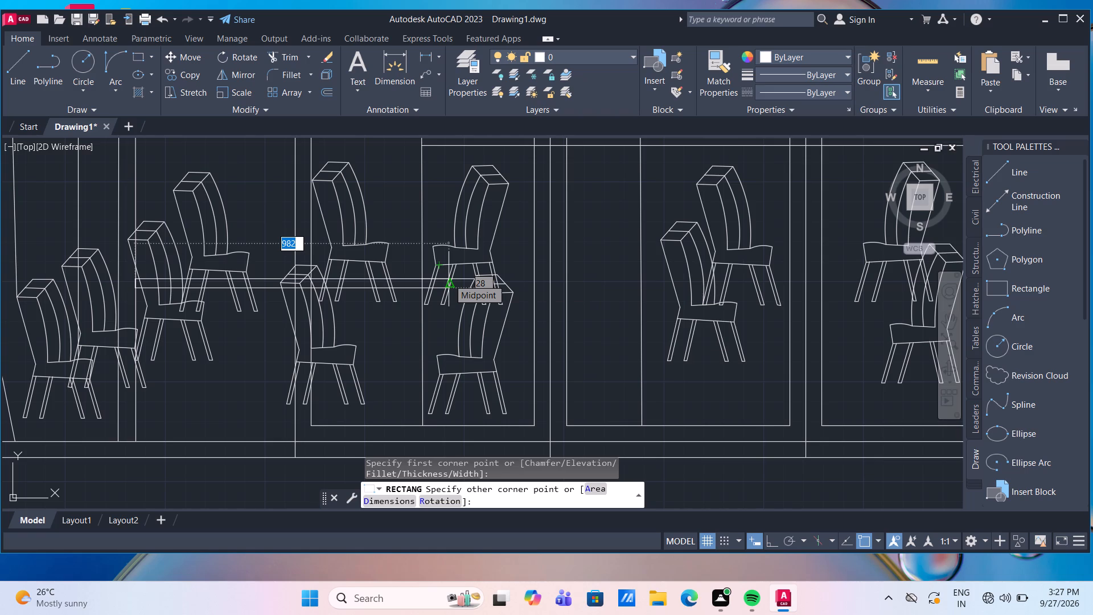
{"action": "left_click", "coordinate": [449, 279]}
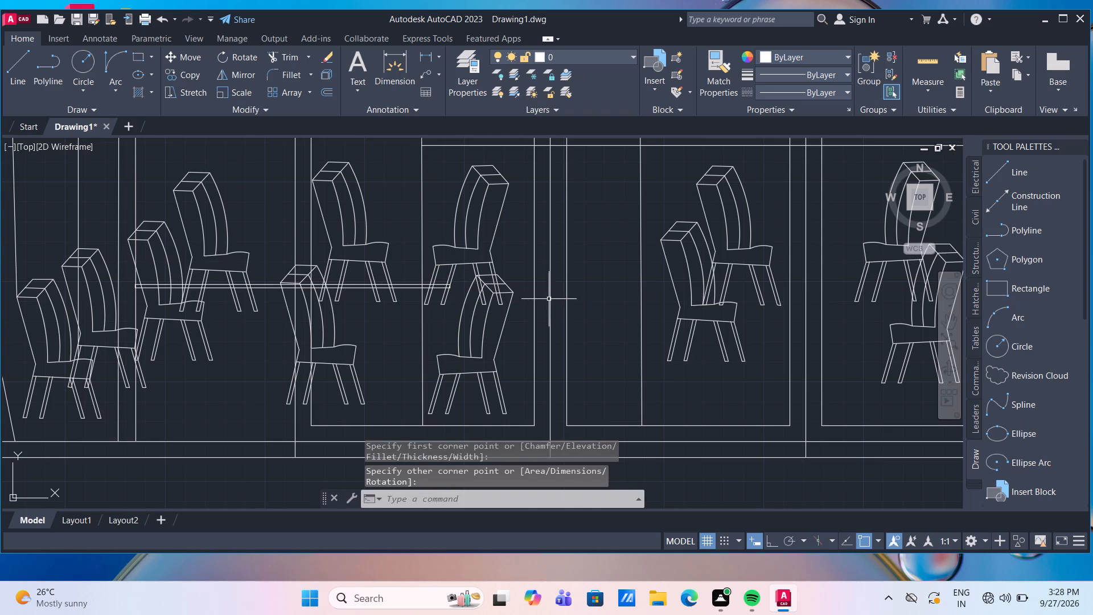
Copy the tabletop rectangle horizontally to the middle and right chair groups, about 1640 and 3284 from the original.
{"action": "scroll", "coordinate": [428, 307], "scroll_direction": "down", "scroll_amount": 1}
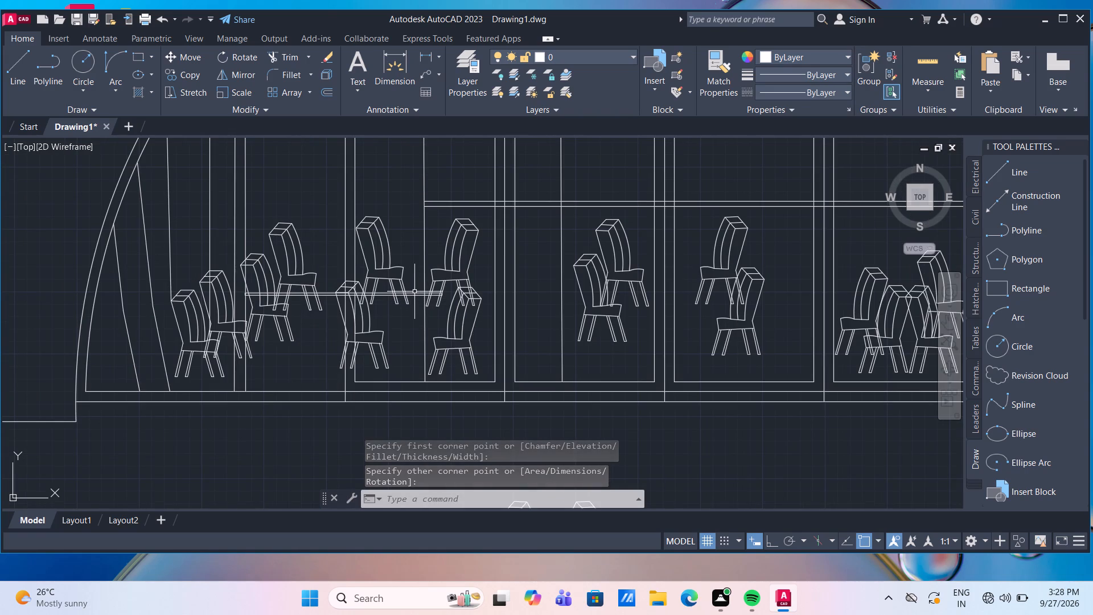
{"action": "left_click", "coordinate": [414, 291]}
{"action": "left_click", "coordinate": [414, 300]}
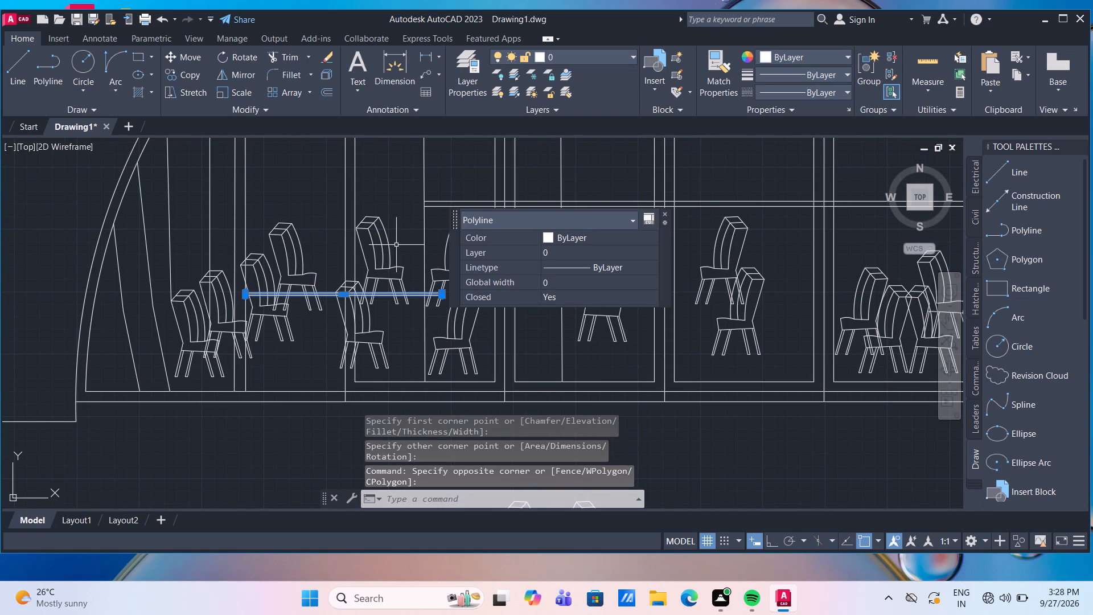
{"action": "type", "text": "co"}
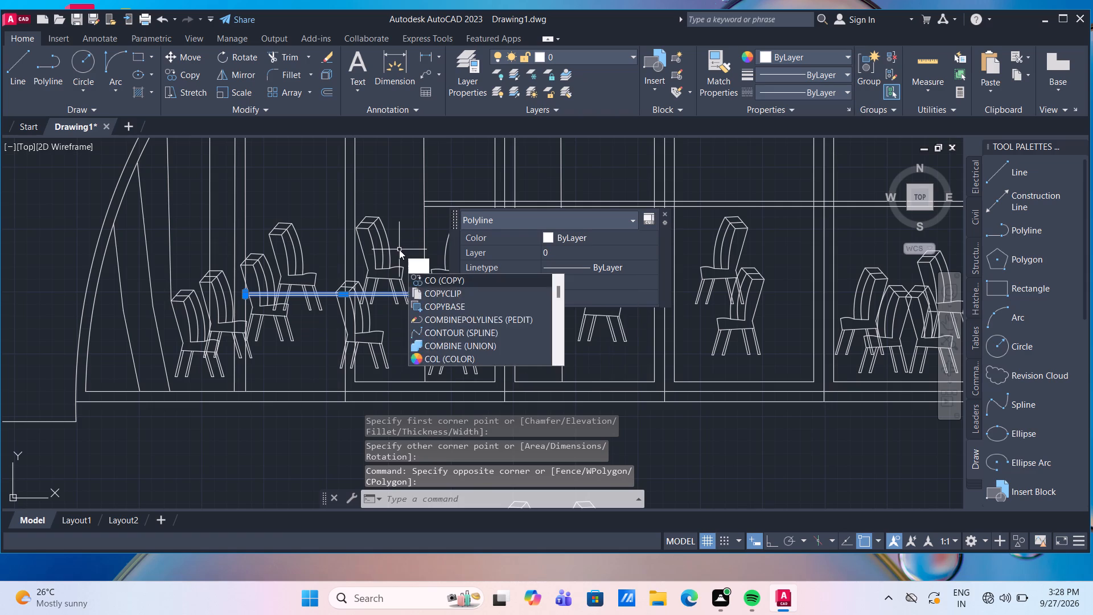
{"action": "key", "text": "Return"}
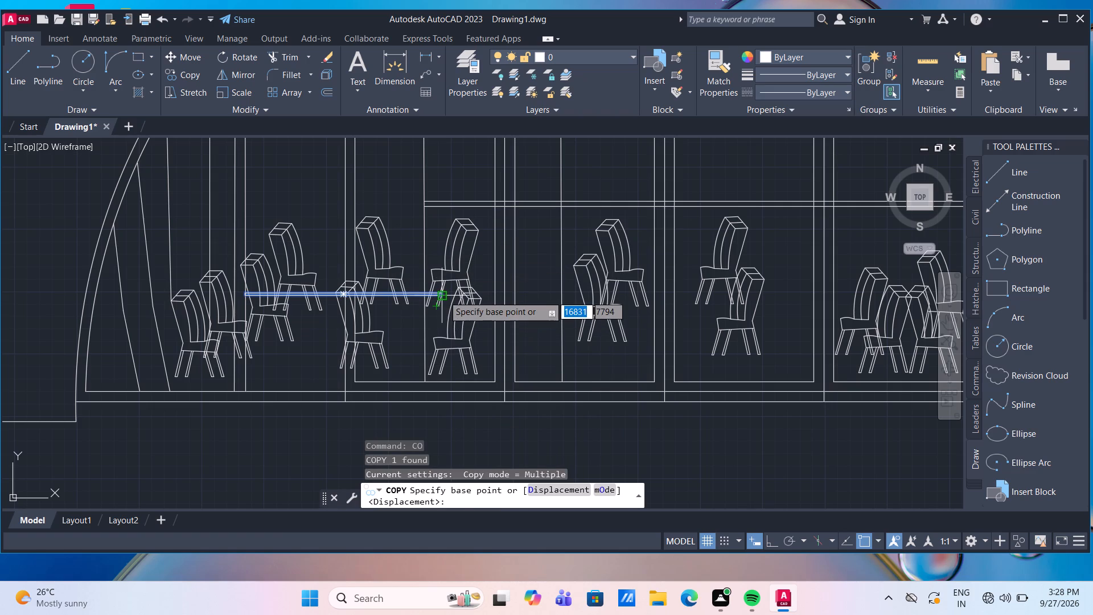
{"action": "left_click", "coordinate": [443, 296]}
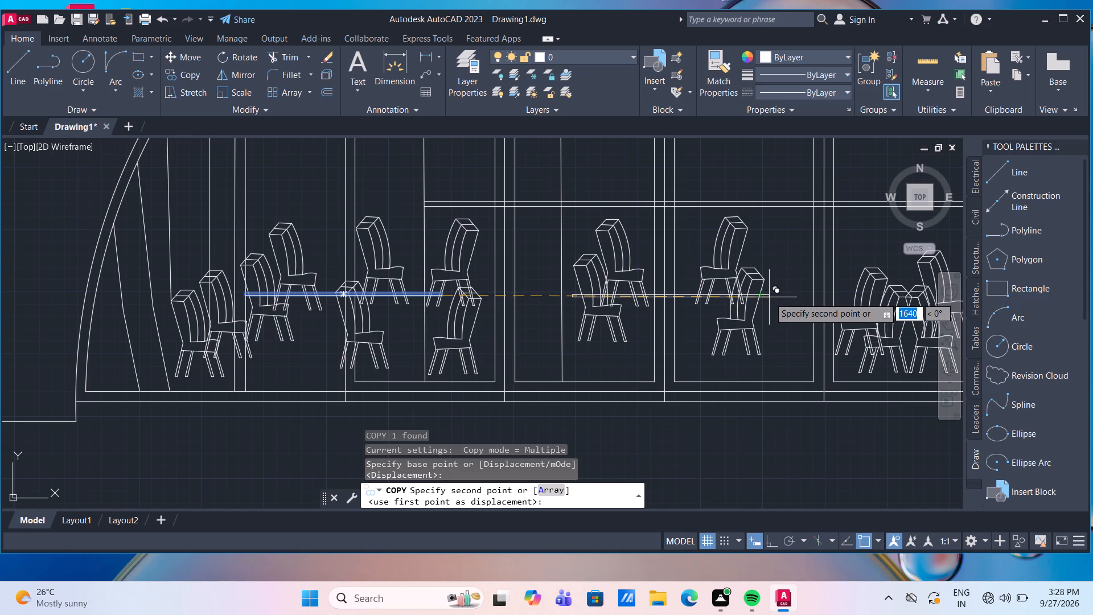
{"action": "left_click", "coordinate": [769, 297]}
{"action": "scroll", "coordinate": [851, 336], "scroll_direction": "down", "scroll_amount": 1}
{"action": "middle_click_drag", "start_coordinate": [849, 334], "coordinate": [643, 285]}
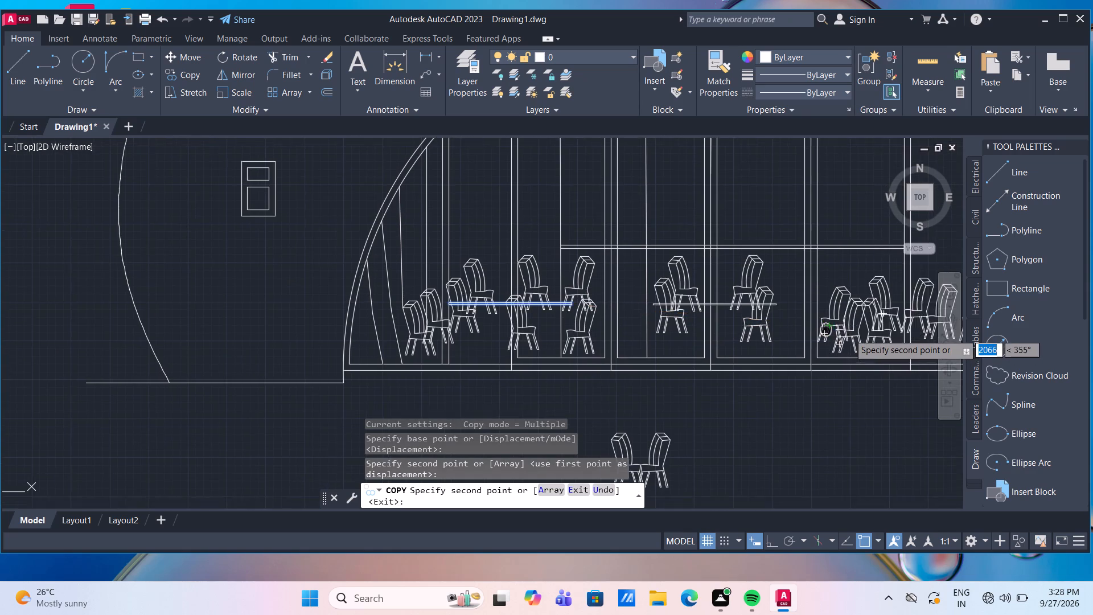
{"action": "middle_click_drag", "start_coordinate": [643, 285], "coordinate": [594, 275]}
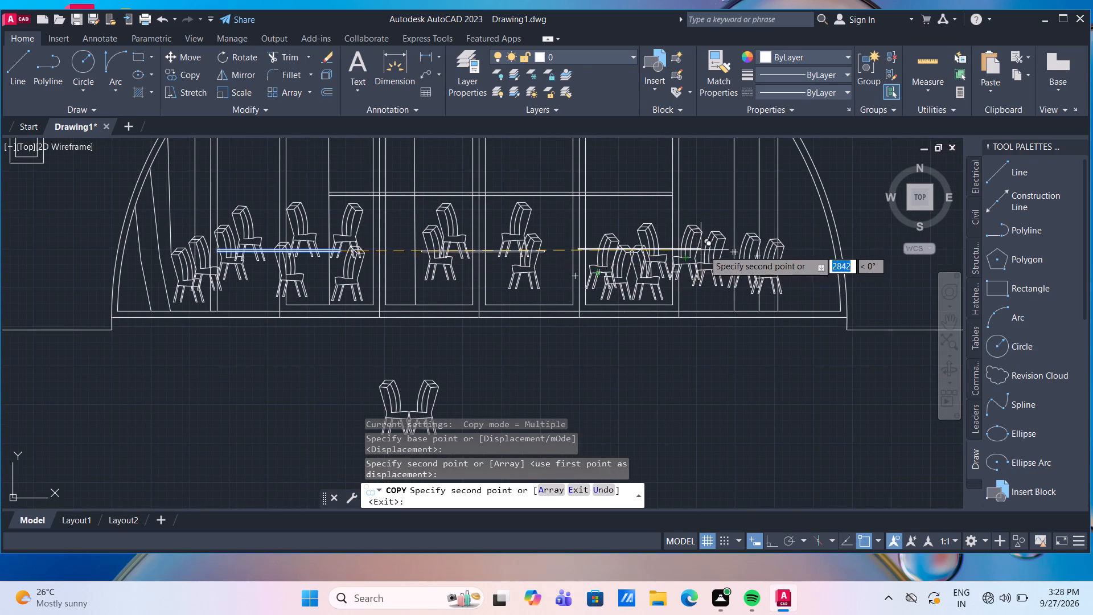
{"action": "left_click", "coordinate": [753, 254]}
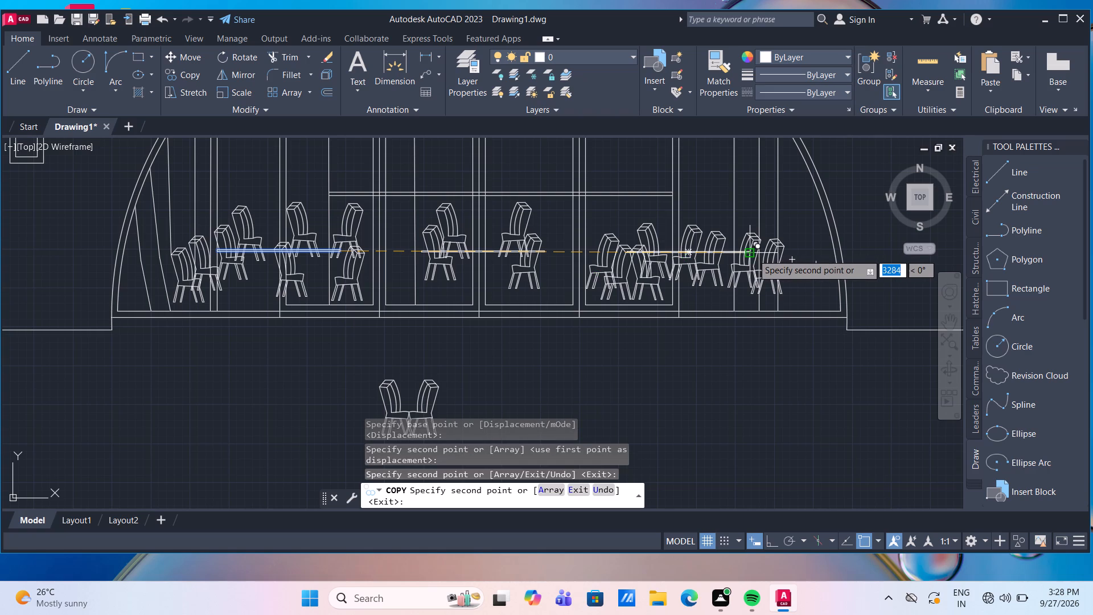
{"action": "key", "text": "Return"}
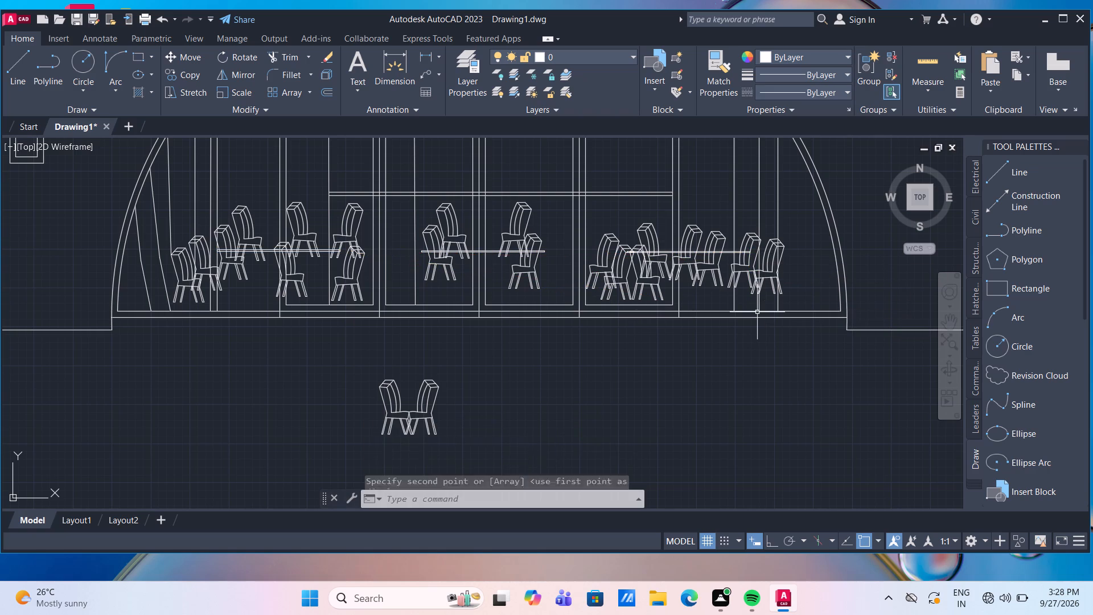
{"action": "scroll", "coordinate": [506, 356], "scroll_direction": "down", "scroll_amount": 1}
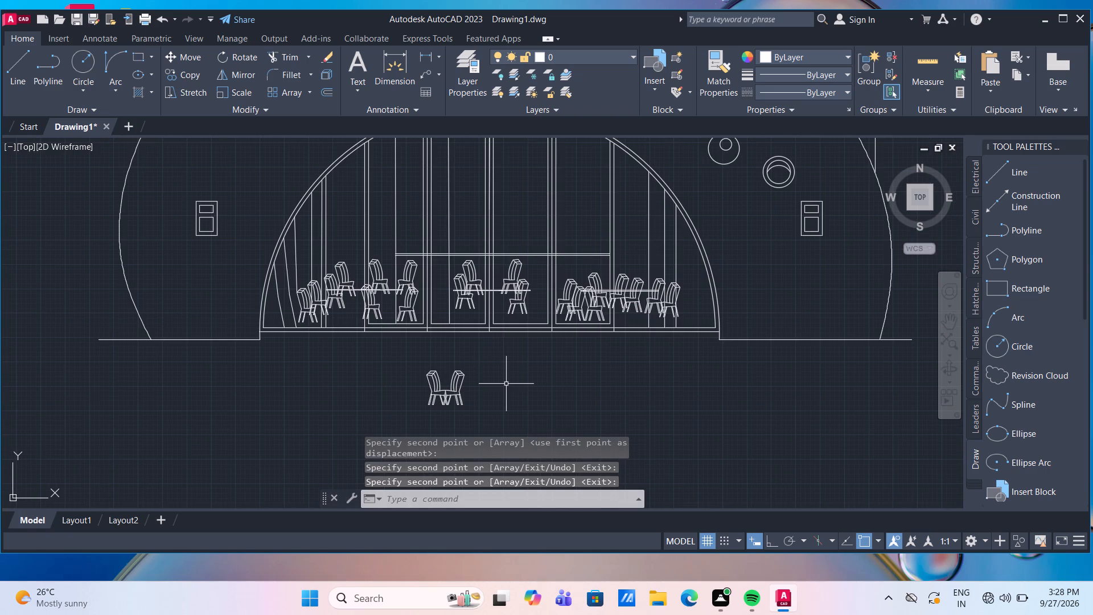
{"action": "scroll", "coordinate": [506, 384], "scroll_direction": "down", "scroll_amount": 1}
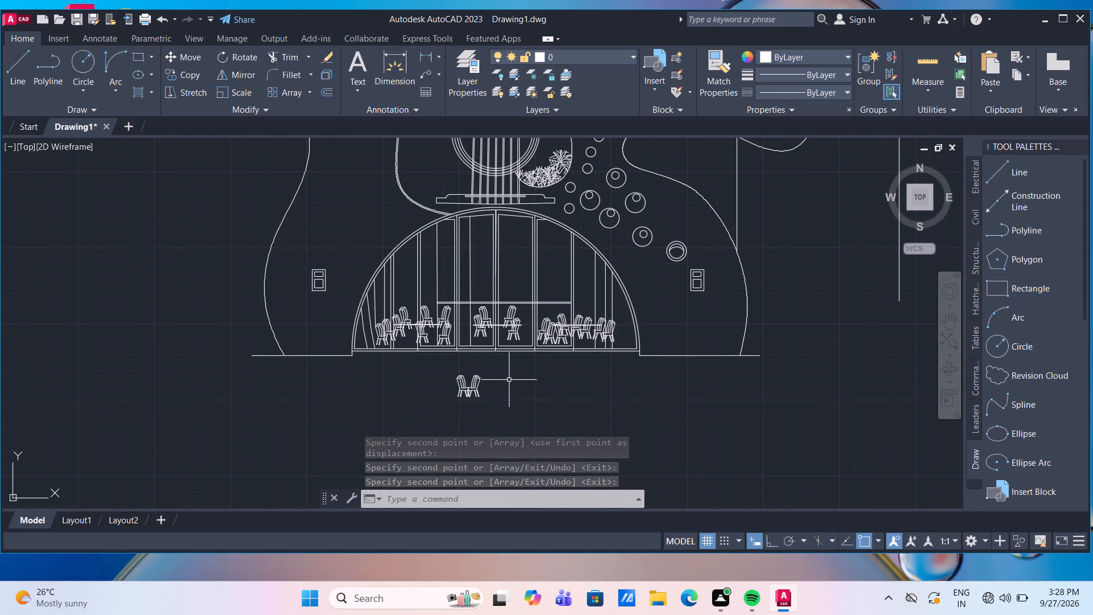
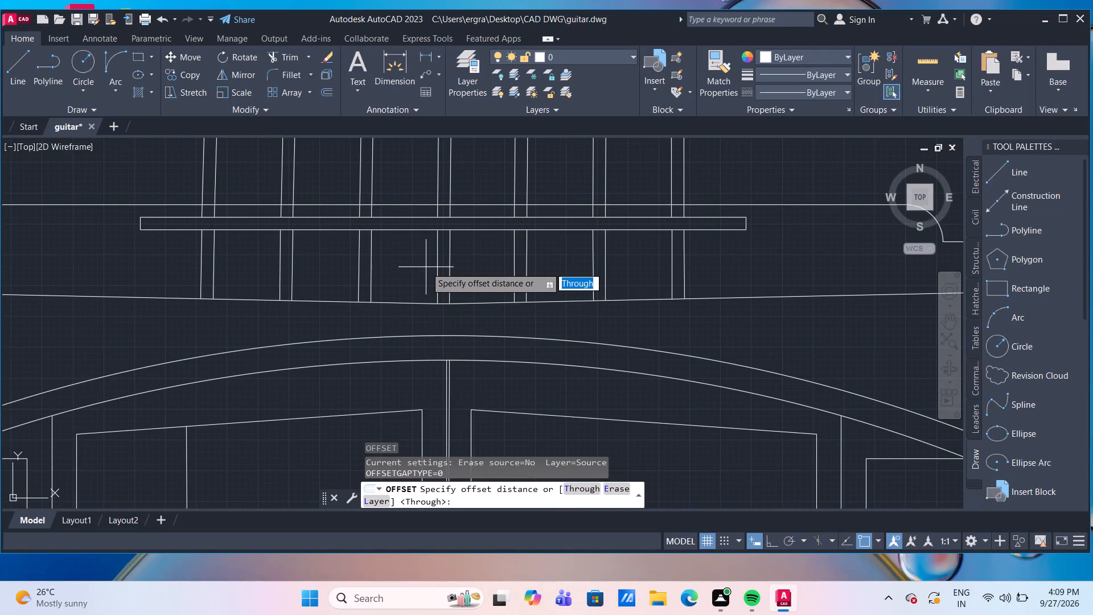
Offset the lower edge of the thin horizontal bar across the guitar strings downward by about 67 inside the bridge.
{"action": "key", "text": "Return"}
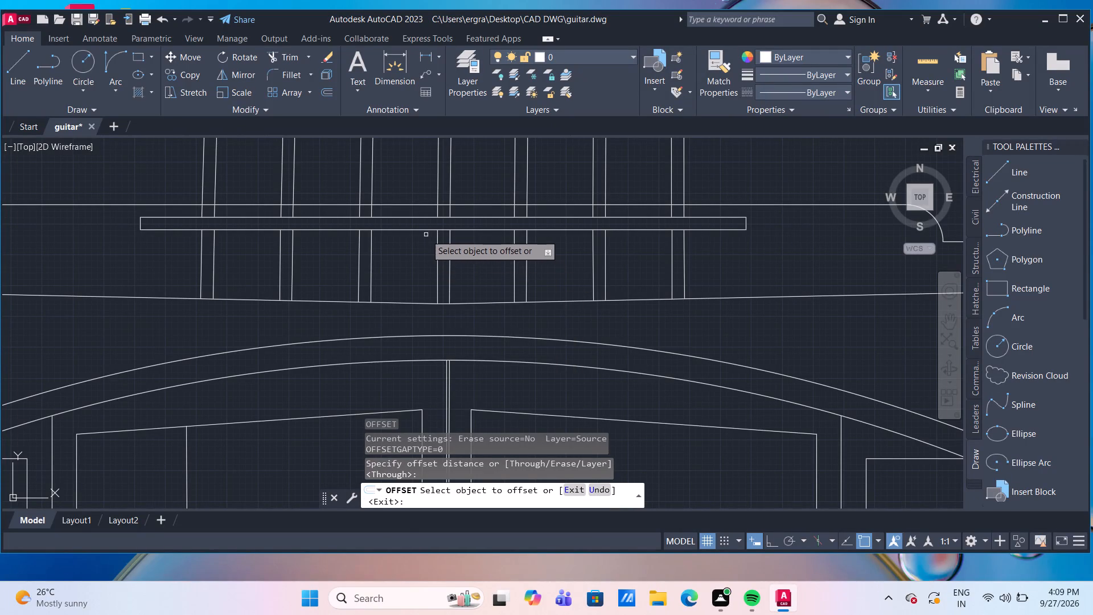
{"action": "left_click", "coordinate": [422, 231]}
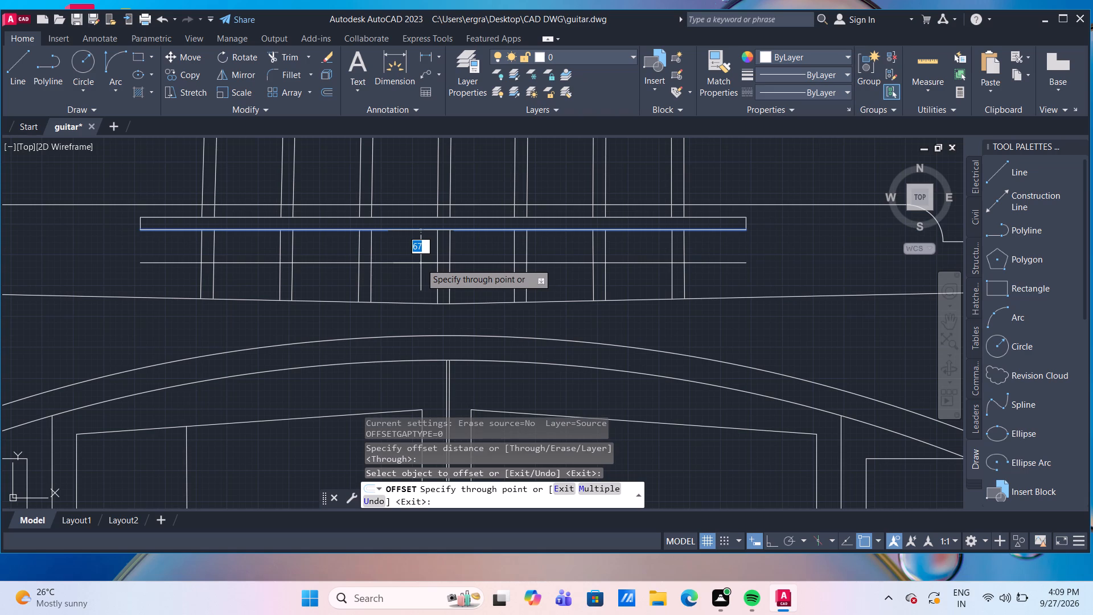
{"action": "left_click", "coordinate": [421, 263]}
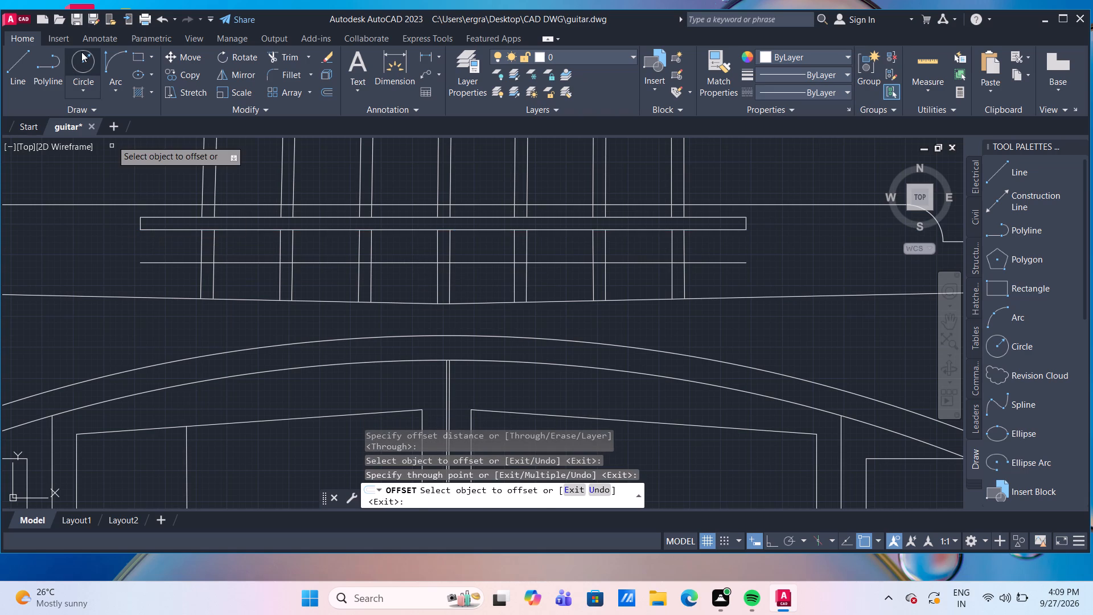
{"action": "left_click", "coordinate": [84, 62]}
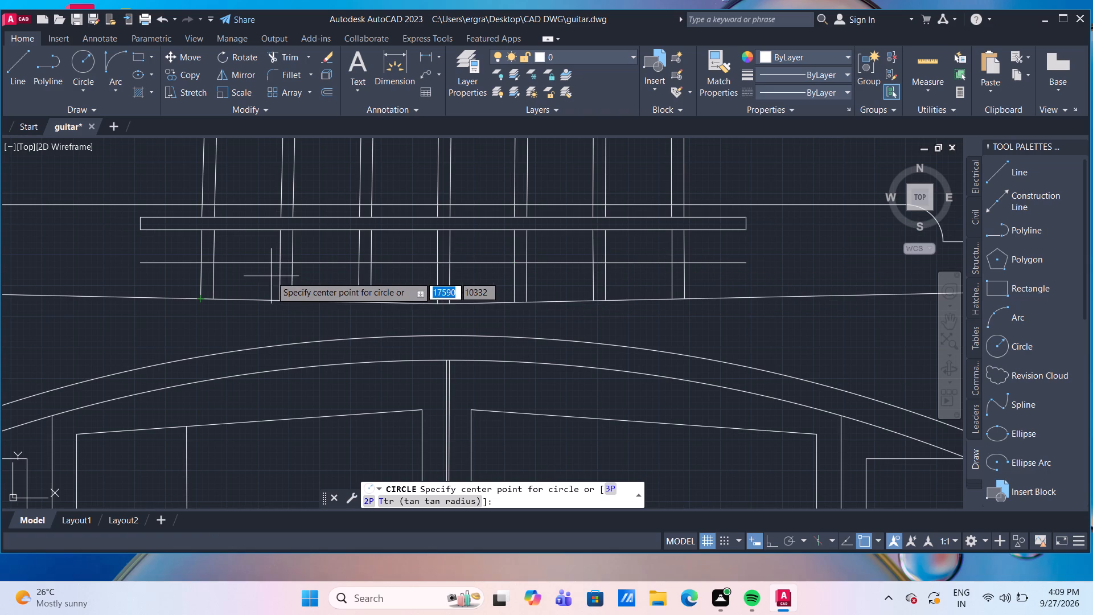
{"action": "key", "text": "Escape"}
Trim the end of the offset line that extends beyond the rightmost string.
{"action": "type", "text": "tr"}
{"action": "key", "text": "Return"}
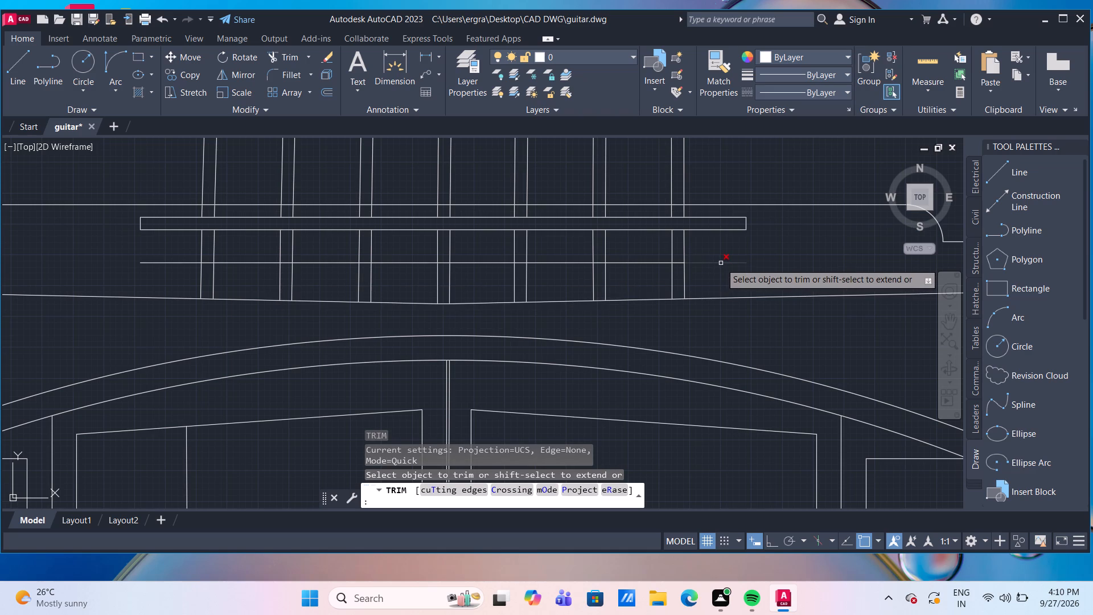
{"action": "left_click", "coordinate": [721, 263]}
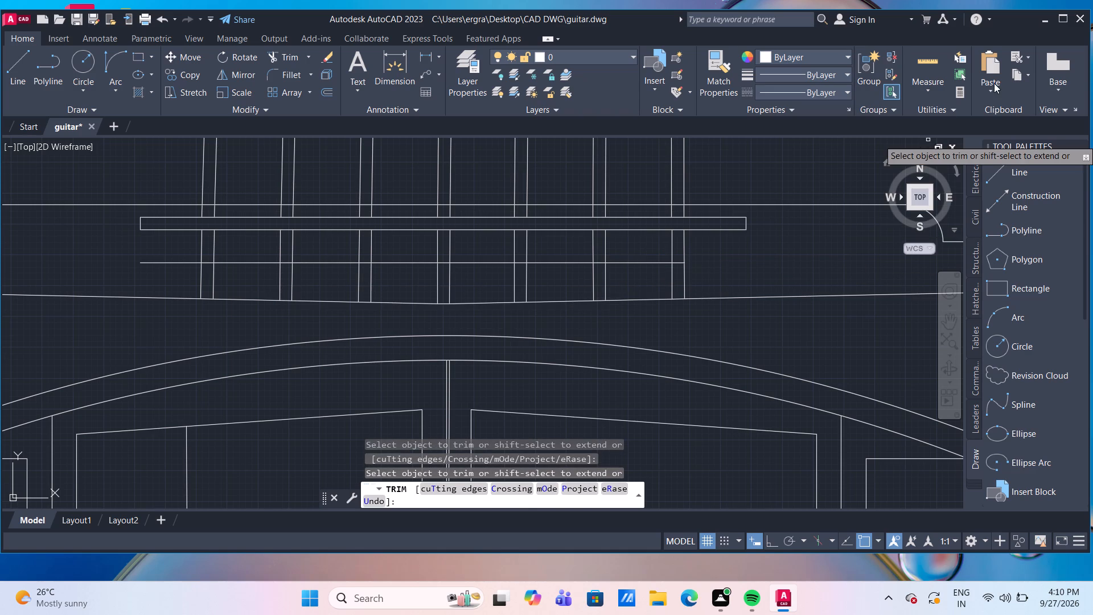
Quick-measure the geometry around the rightmost string between the bar and the bridge's bottom edge.
{"action": "left_click", "coordinate": [919, 67]}
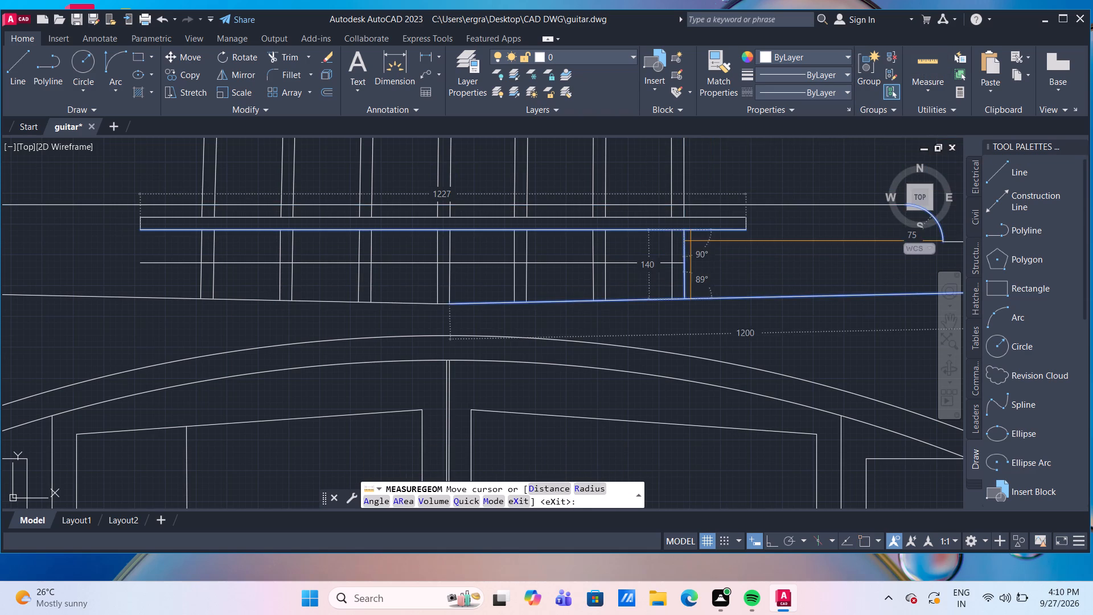
{"action": "scroll", "coordinate": [699, 237], "scroll_direction": "up", "scroll_amount": 2}
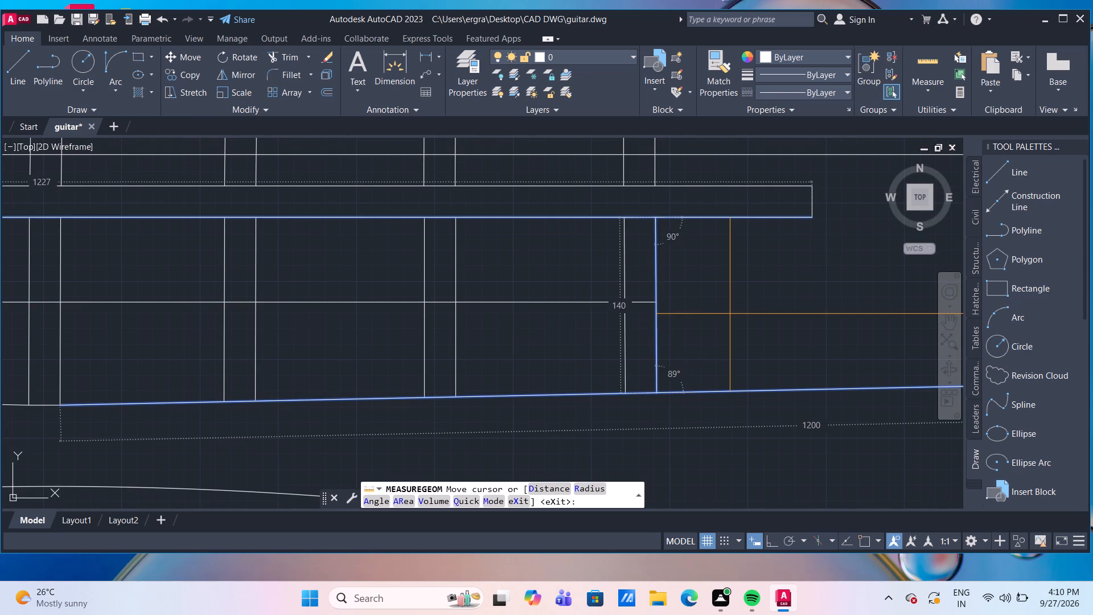
{"action": "key", "text": "Escape"}
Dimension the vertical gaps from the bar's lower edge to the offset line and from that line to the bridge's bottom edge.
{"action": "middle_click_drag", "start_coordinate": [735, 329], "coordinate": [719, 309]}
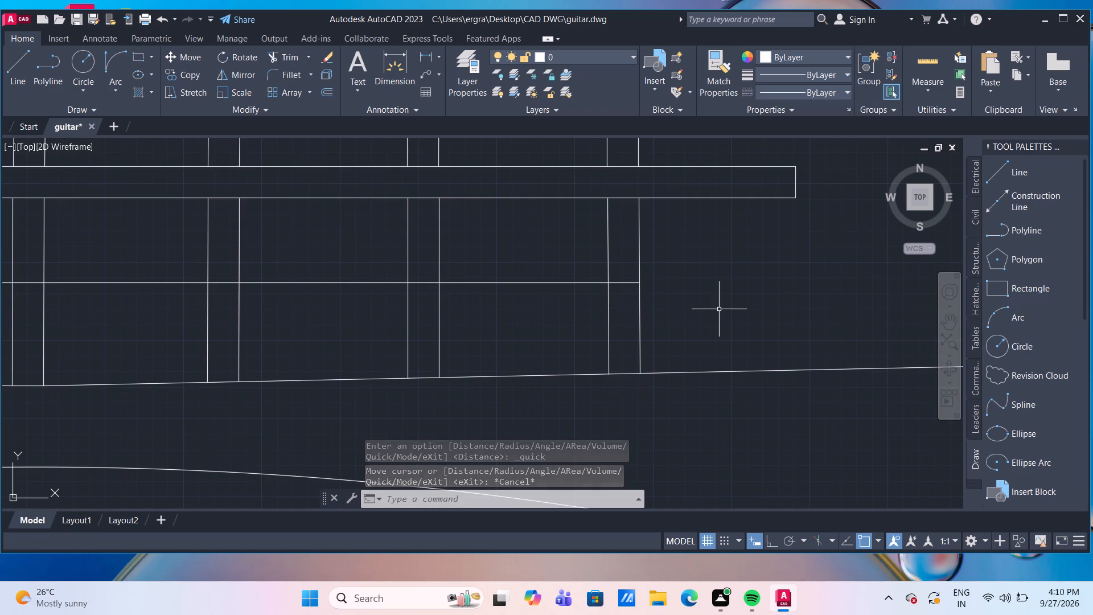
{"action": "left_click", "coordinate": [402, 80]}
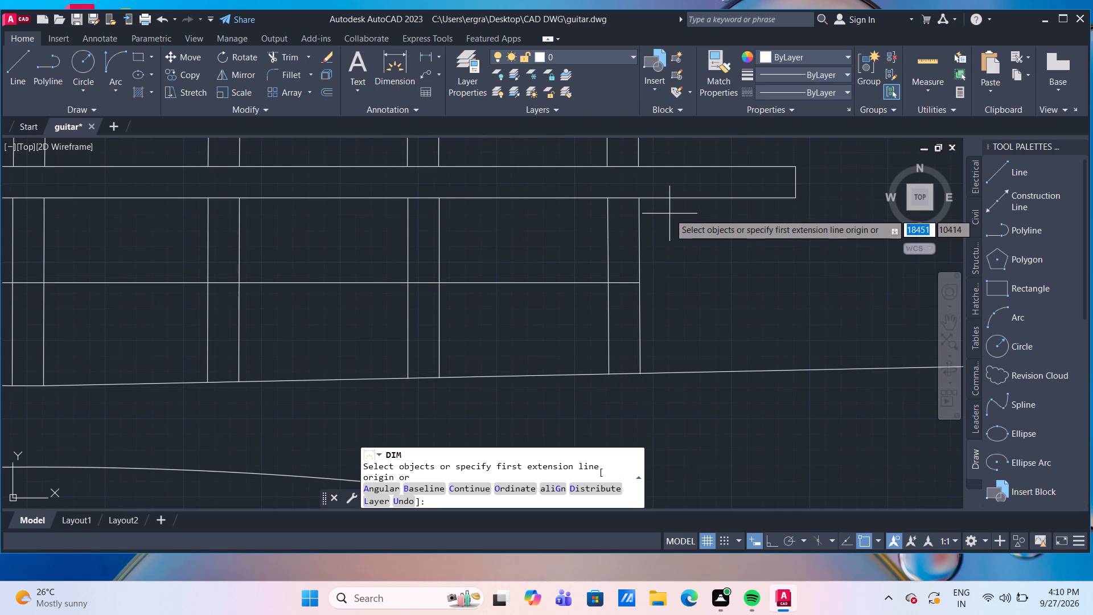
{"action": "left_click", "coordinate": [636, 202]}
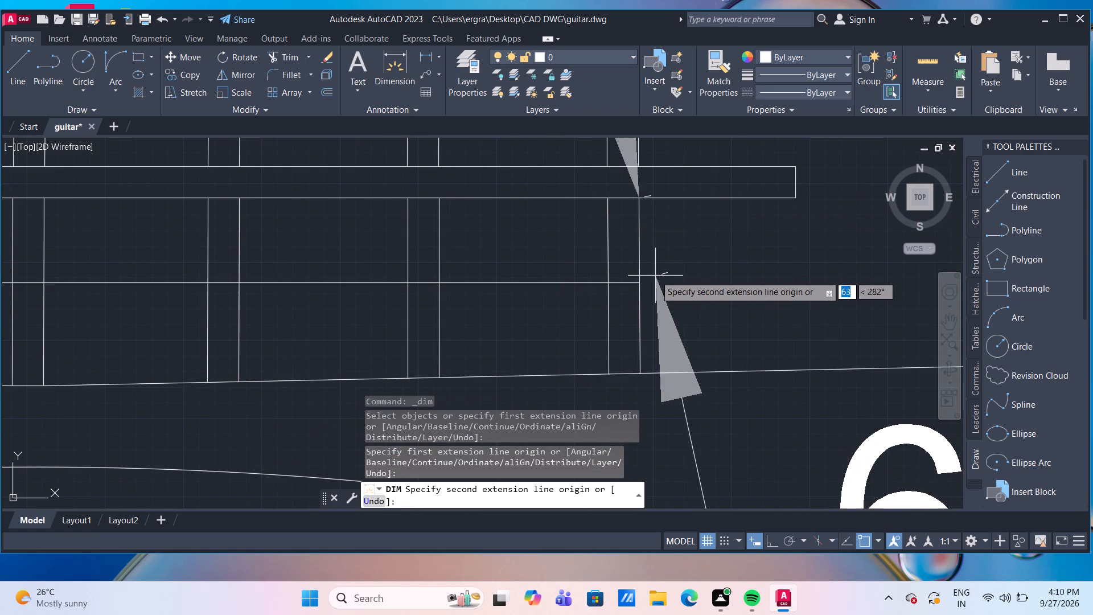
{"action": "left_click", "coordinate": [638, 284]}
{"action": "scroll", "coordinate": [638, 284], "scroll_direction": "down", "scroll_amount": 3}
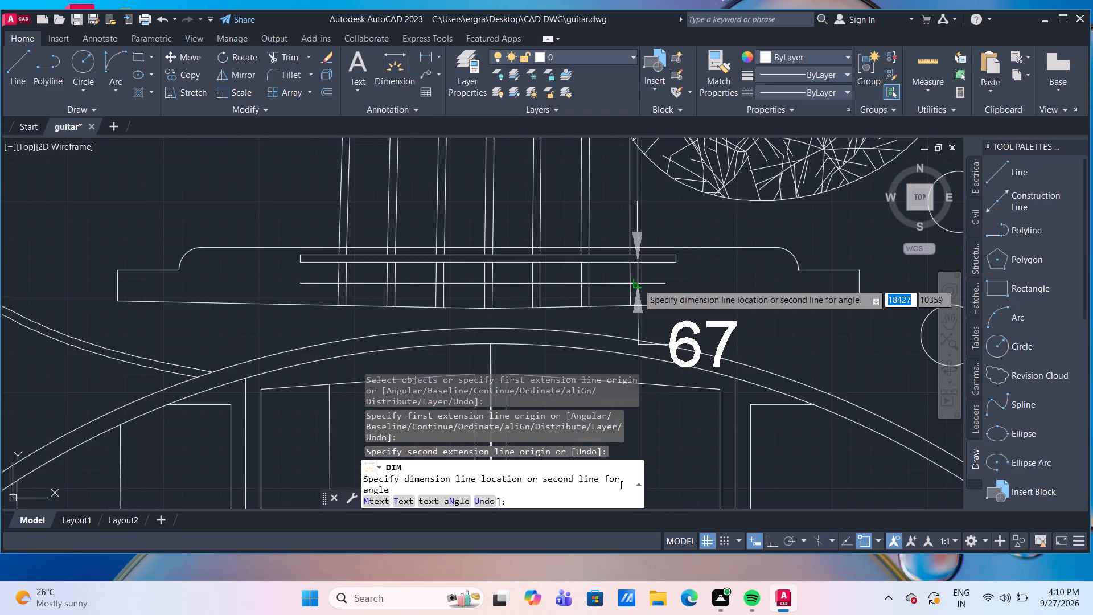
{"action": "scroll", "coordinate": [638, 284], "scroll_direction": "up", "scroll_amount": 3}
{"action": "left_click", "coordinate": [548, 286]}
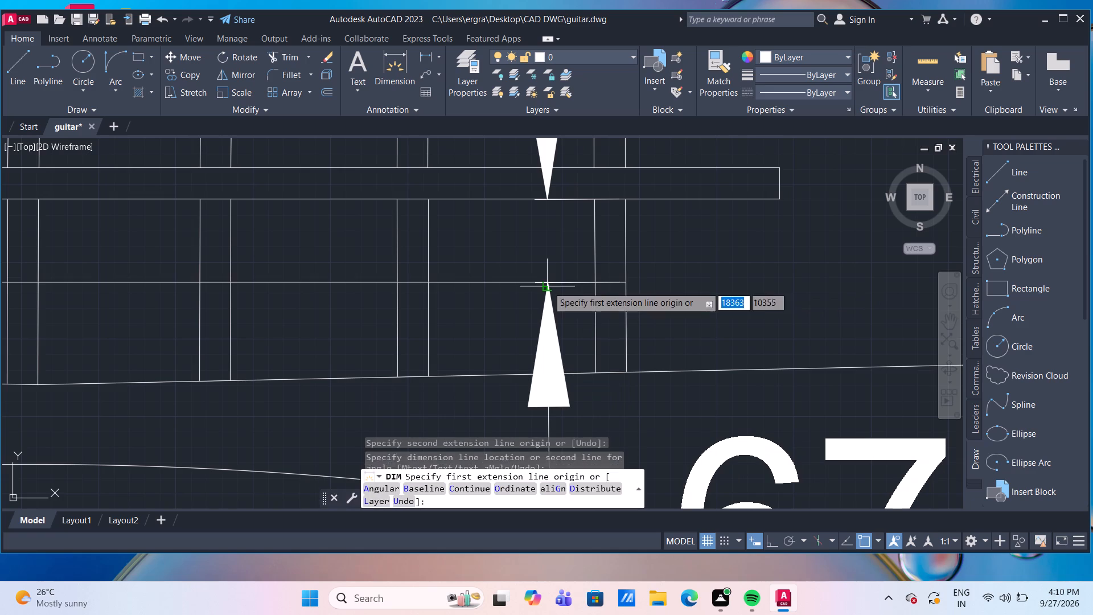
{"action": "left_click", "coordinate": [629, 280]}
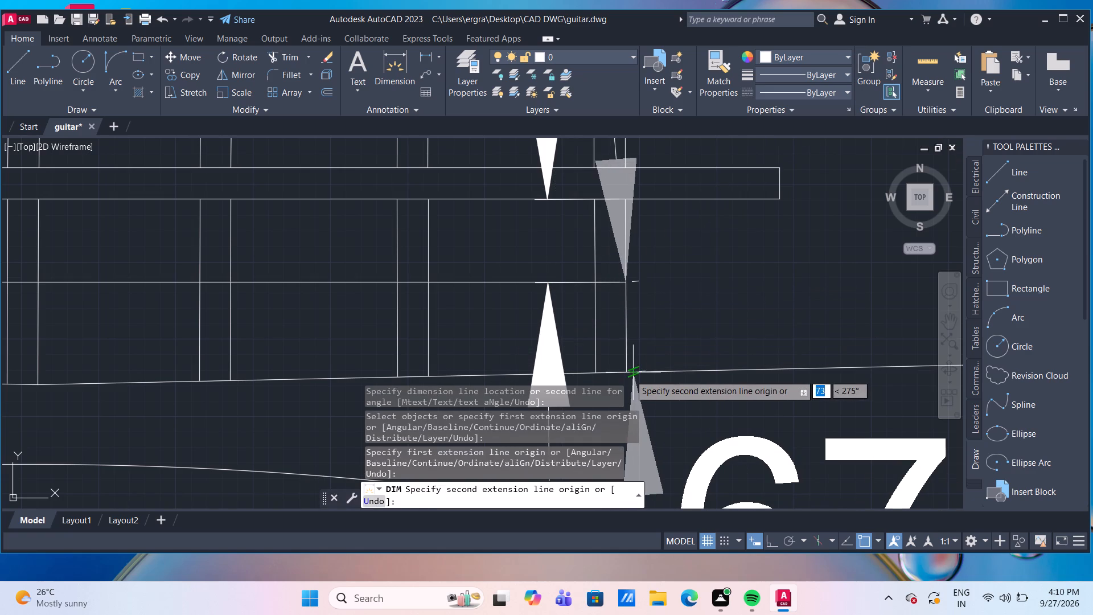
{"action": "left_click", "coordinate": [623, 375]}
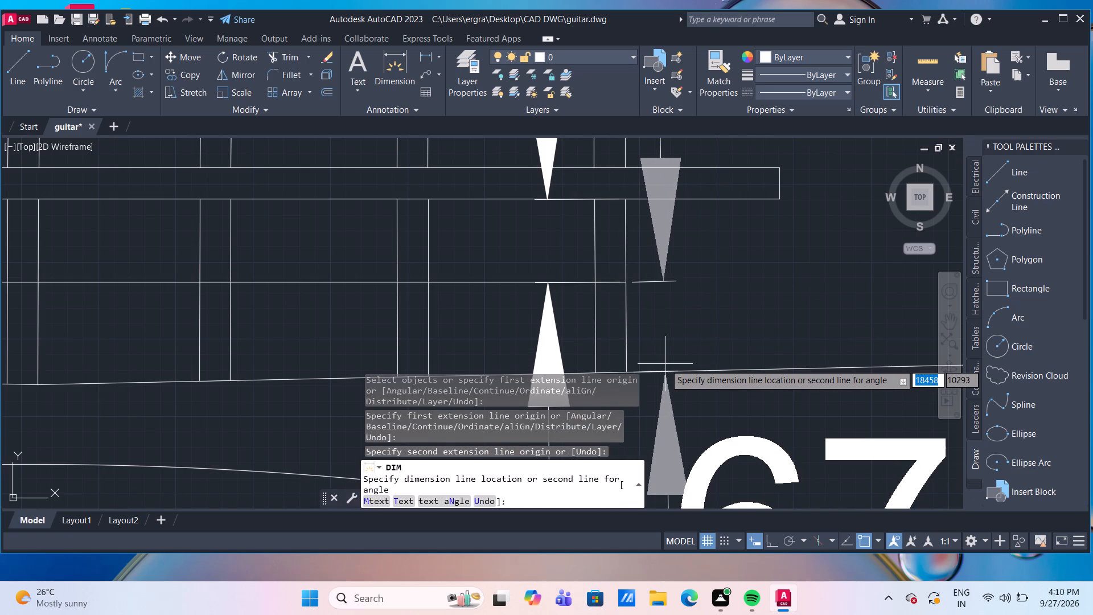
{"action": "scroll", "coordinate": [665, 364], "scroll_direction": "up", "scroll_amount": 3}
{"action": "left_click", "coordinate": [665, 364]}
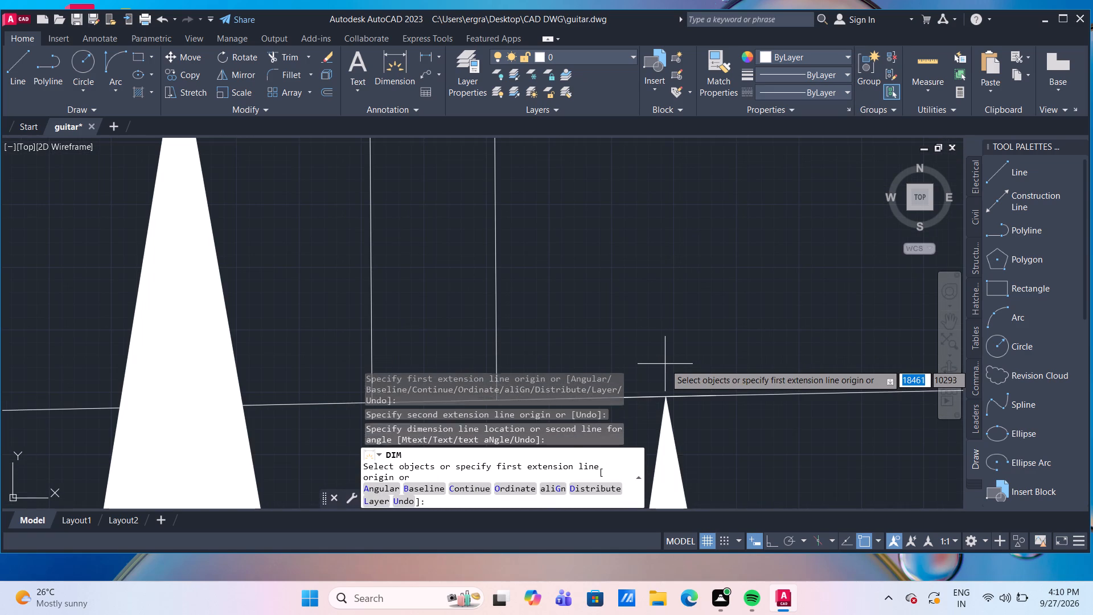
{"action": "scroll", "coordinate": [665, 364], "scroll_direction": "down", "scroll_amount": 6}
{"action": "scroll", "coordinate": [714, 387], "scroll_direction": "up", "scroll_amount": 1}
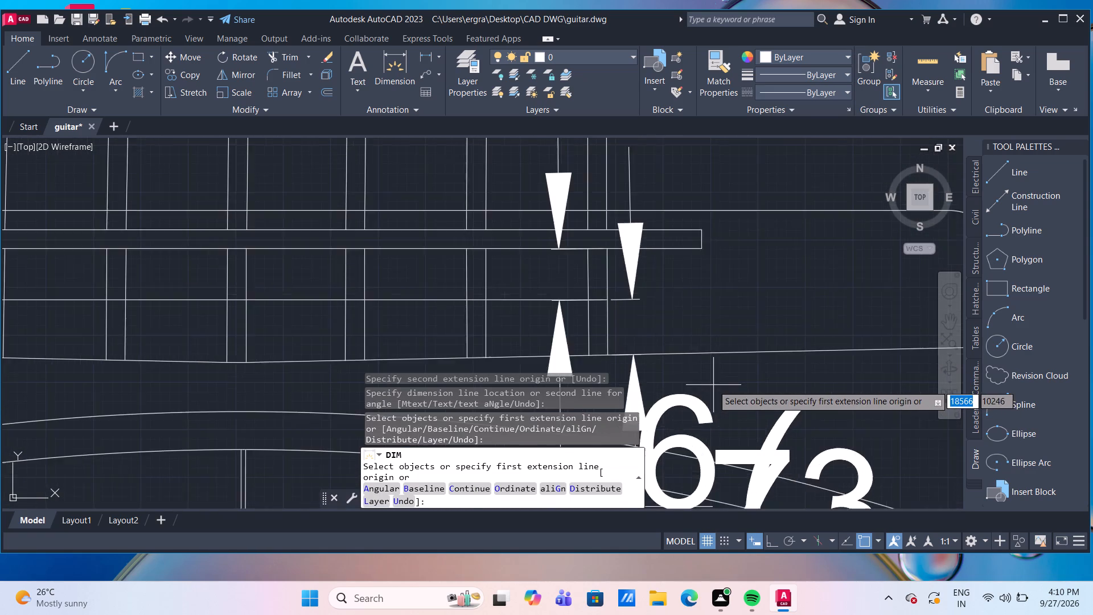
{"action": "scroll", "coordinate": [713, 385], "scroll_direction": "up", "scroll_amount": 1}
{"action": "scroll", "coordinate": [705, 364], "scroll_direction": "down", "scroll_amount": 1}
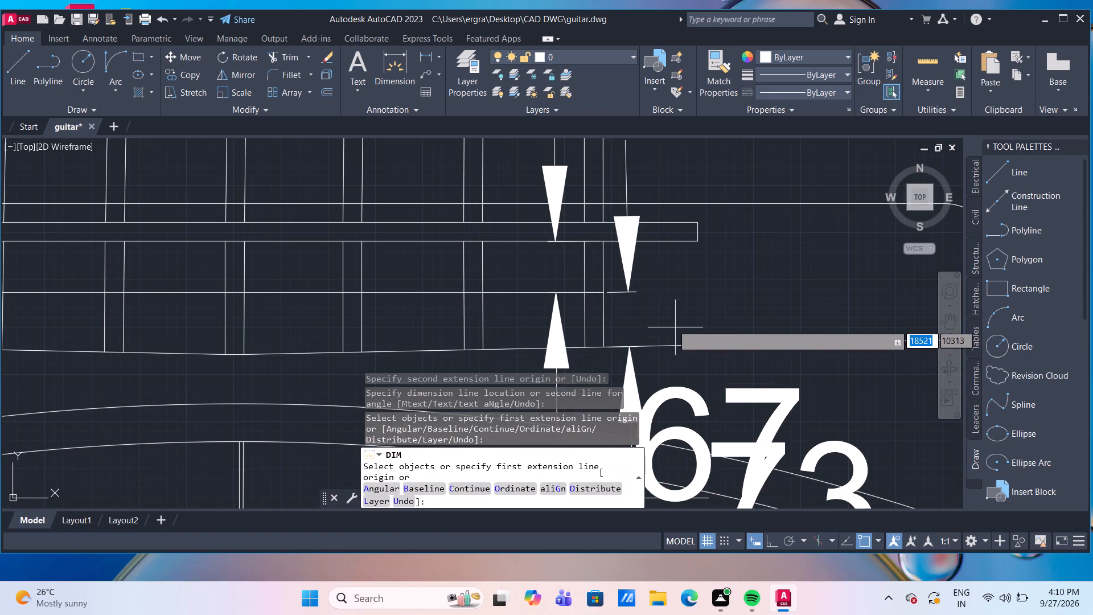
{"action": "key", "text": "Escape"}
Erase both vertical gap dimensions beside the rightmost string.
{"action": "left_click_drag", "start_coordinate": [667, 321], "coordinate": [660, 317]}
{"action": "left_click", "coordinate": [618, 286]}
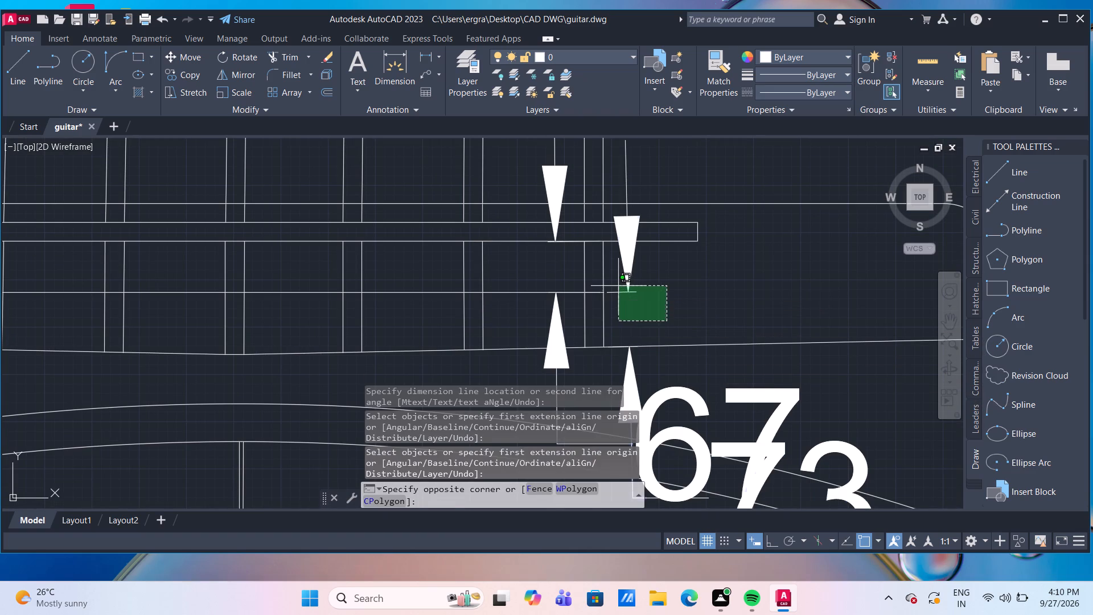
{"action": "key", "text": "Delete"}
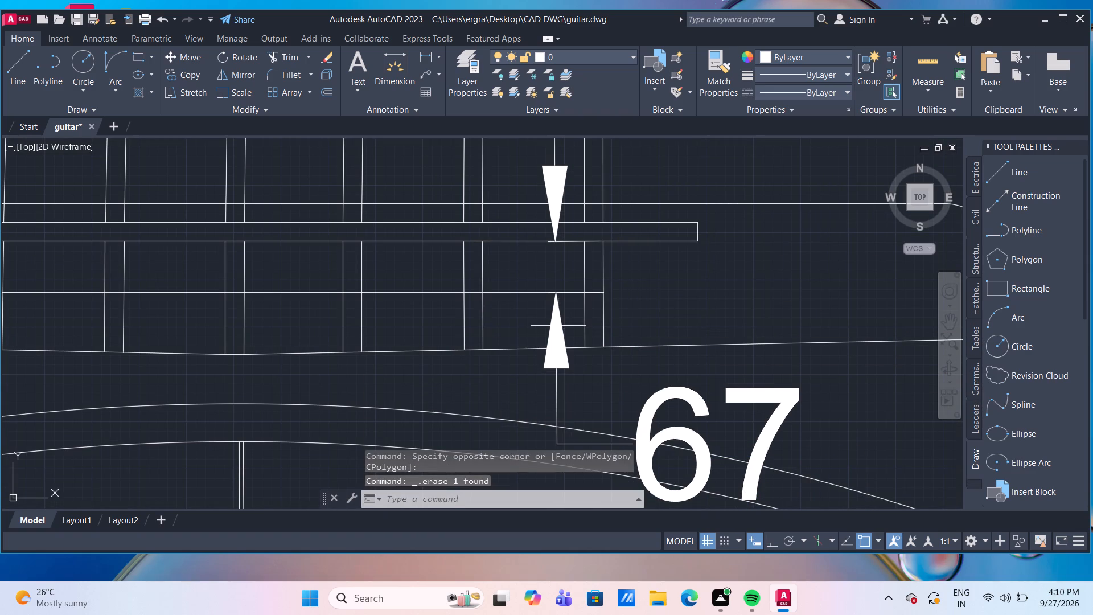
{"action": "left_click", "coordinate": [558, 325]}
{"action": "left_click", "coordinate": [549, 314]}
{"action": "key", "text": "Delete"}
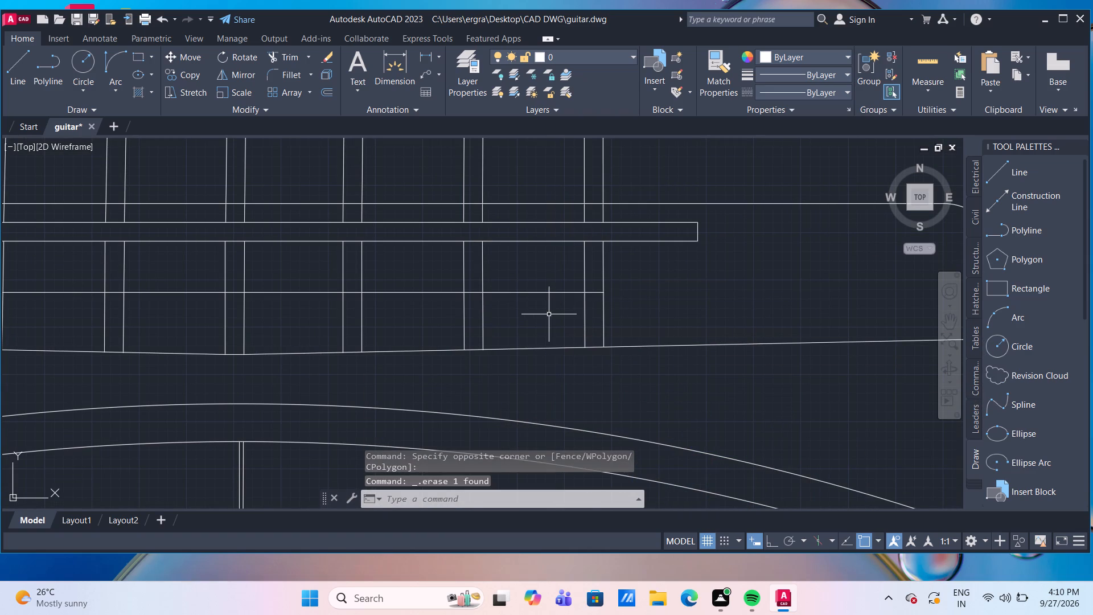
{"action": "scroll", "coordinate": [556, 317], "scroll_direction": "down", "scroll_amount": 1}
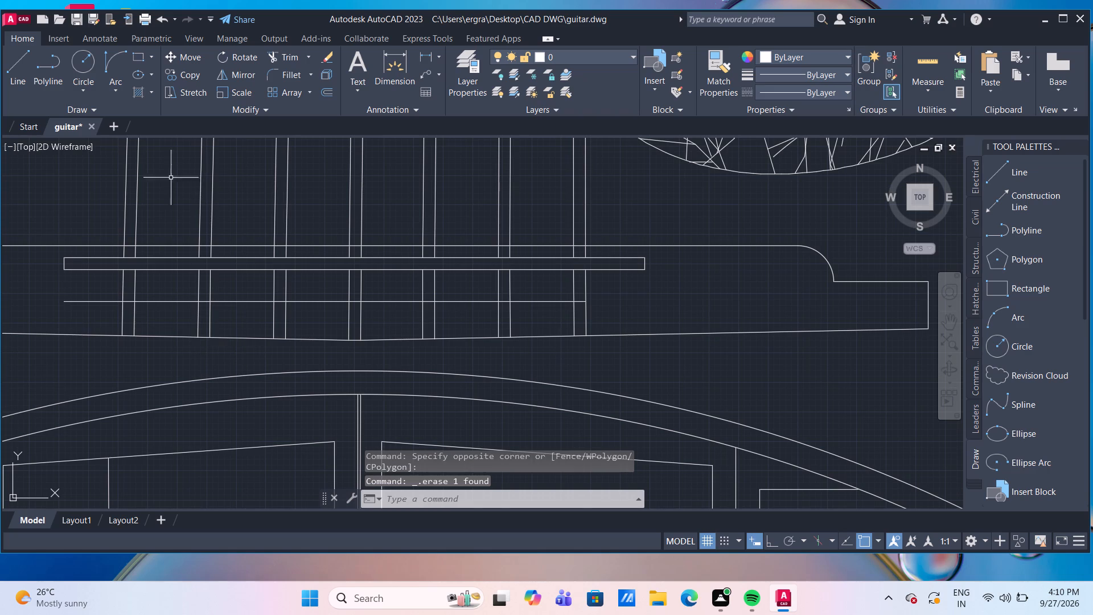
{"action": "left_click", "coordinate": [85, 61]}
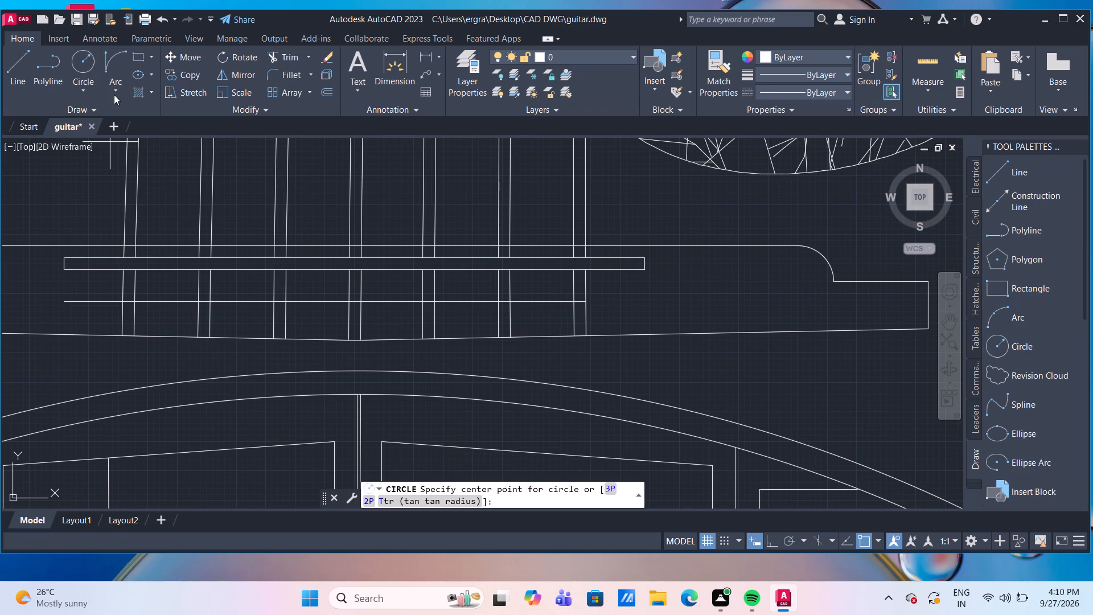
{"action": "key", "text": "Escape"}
Offset the horizontal line across the strings 3 downward and erase the original upper line.
{"action": "scroll", "coordinate": [289, 304], "scroll_direction": "up", "scroll_amount": 1}
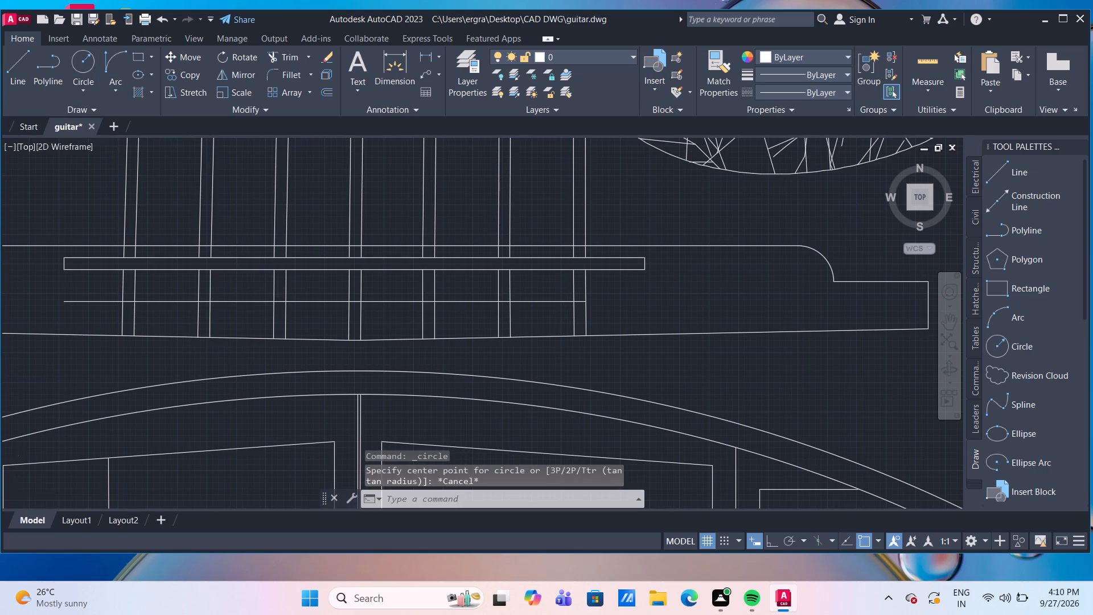
{"action": "middle_click_drag", "start_coordinate": [288, 302], "coordinate": [323, 233]}
{"action": "scroll", "coordinate": [323, 237], "scroll_direction": "down", "scroll_amount": 1}
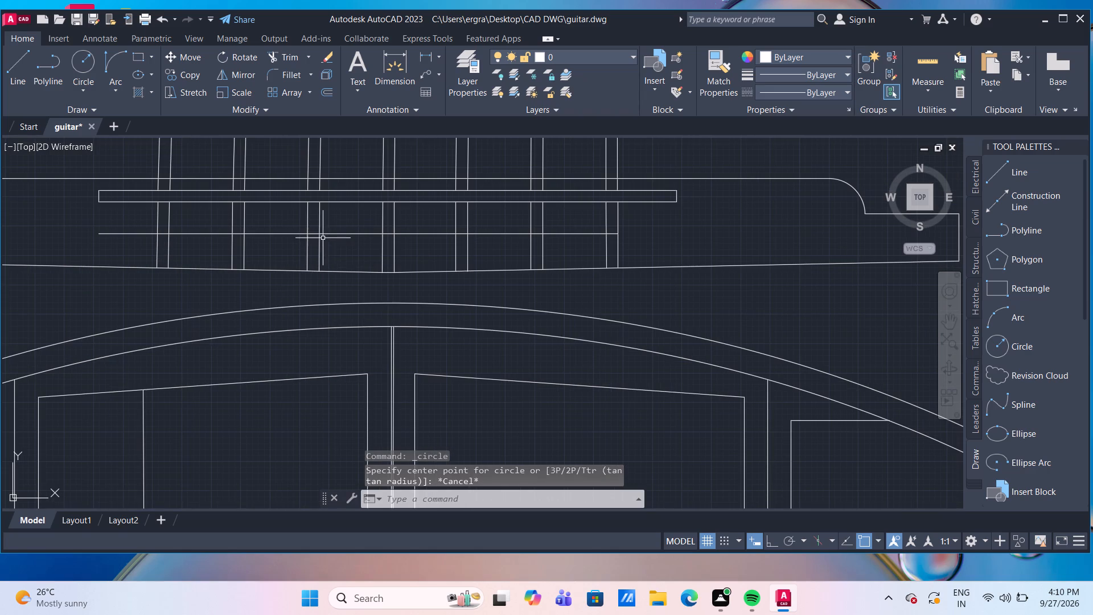
{"action": "scroll", "coordinate": [393, 265], "scroll_direction": "up", "scroll_amount": 1}
{"action": "scroll", "coordinate": [403, 258], "scroll_direction": "down", "scroll_amount": 1}
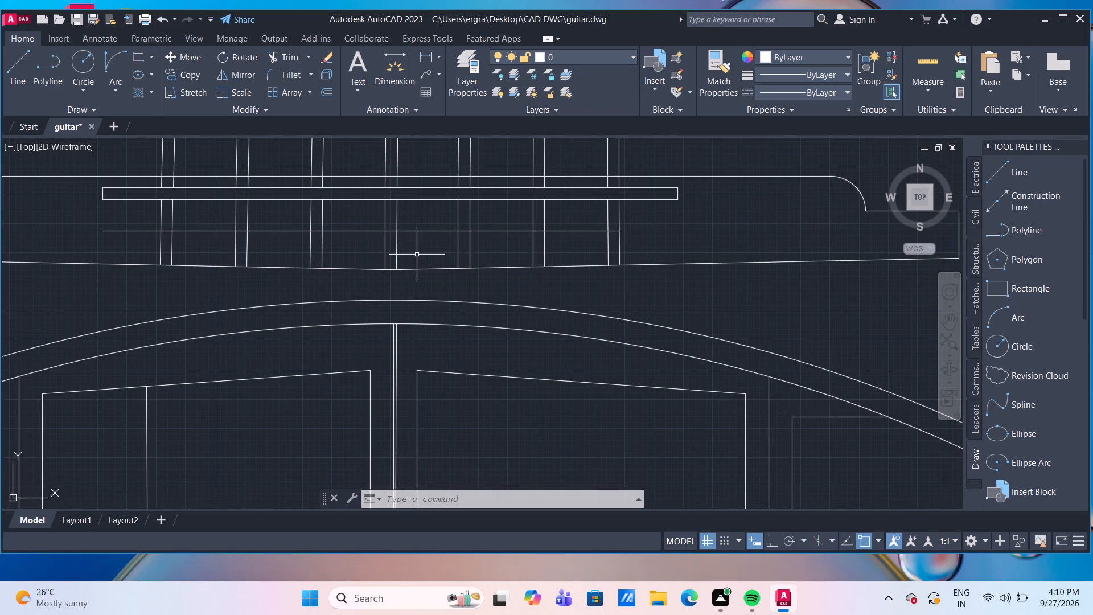
{"action": "key", "text": "o"}
{"action": "key", "text": "Return"}
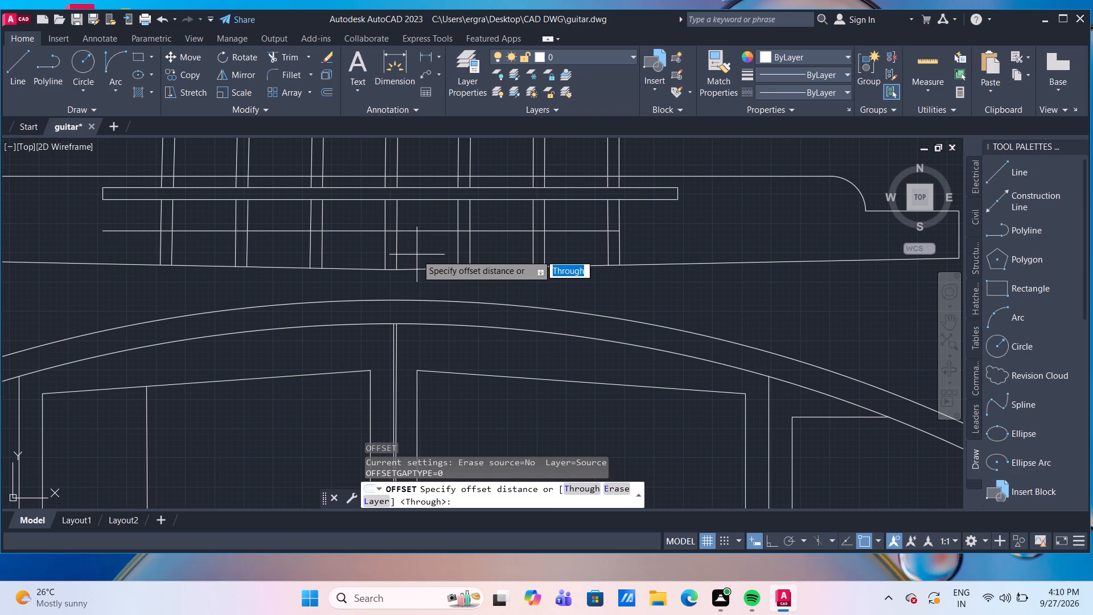
{"action": "key", "text": "Return"}
{"action": "left_click", "coordinate": [441, 232]}
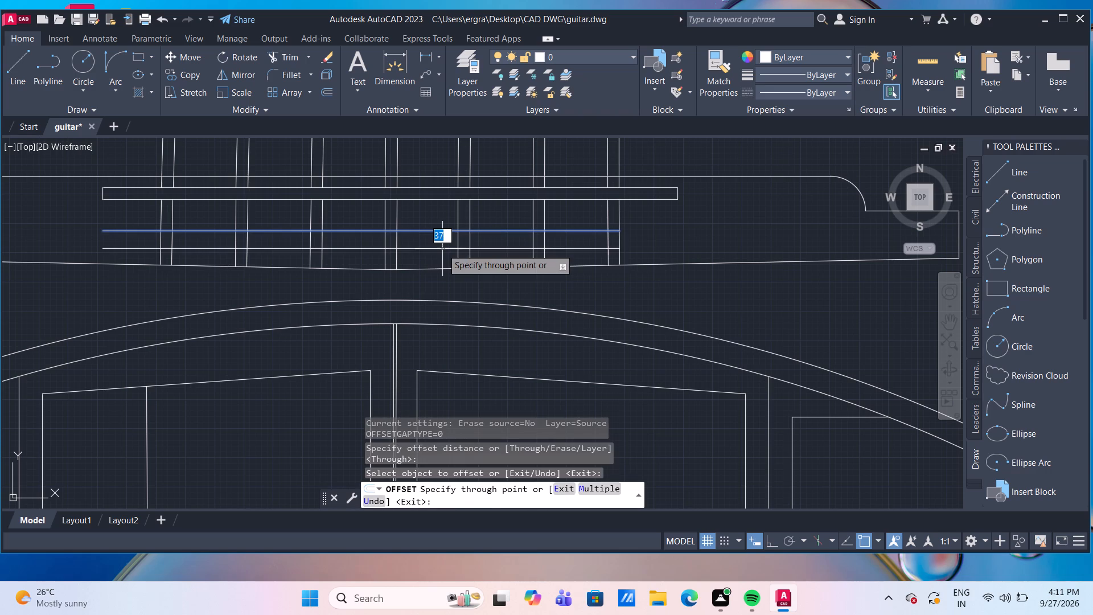
{"action": "key", "text": "3"}
{"action": "key", "text": "Return"}
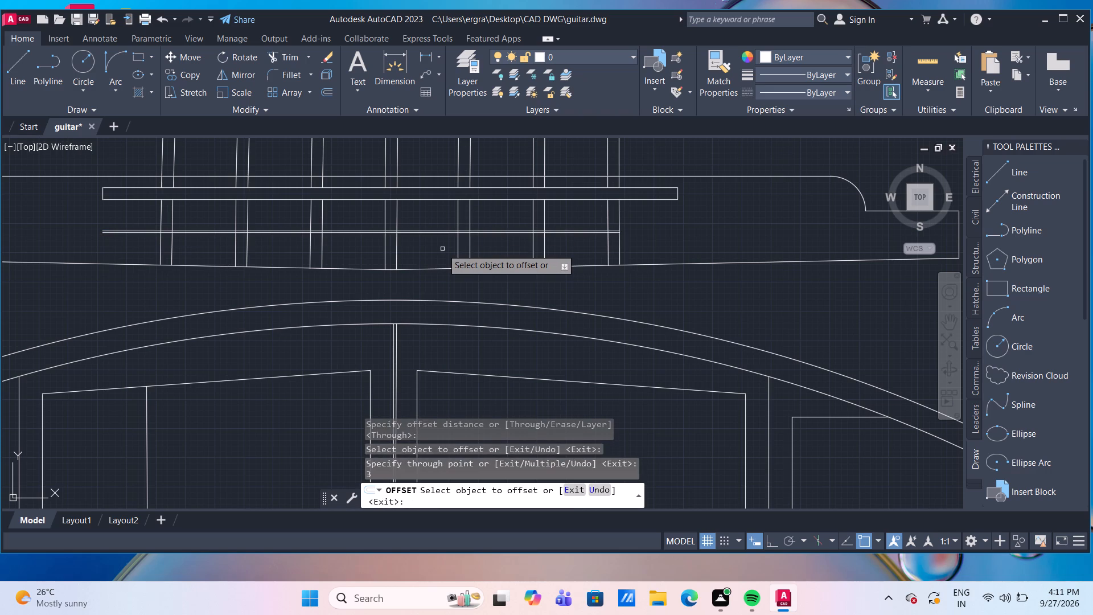
{"action": "key", "text": "Escape"}
{"action": "scroll", "coordinate": [435, 229], "scroll_direction": "up", "scroll_amount": 3}
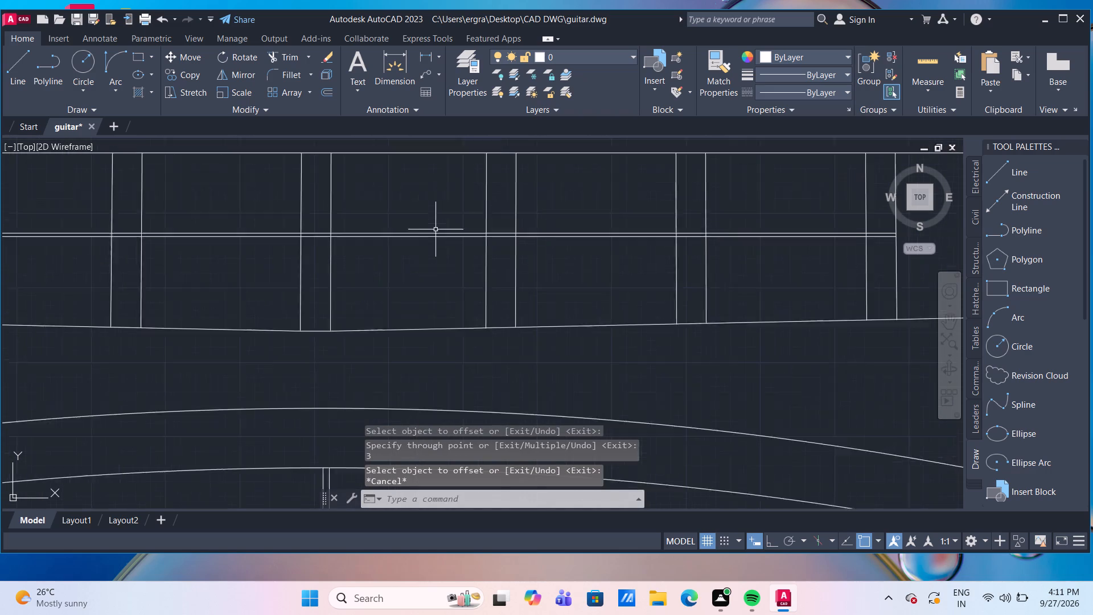
{"action": "left_click", "coordinate": [438, 235]}
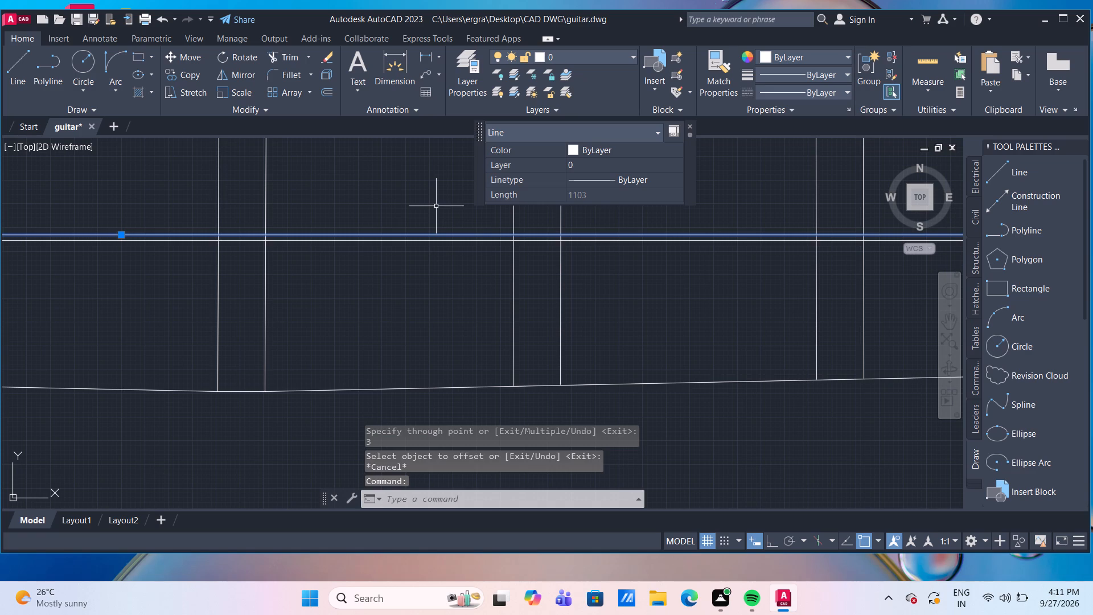
{"action": "key", "text": "Delete"}
Trim the horizontal line between the guitar strings and beyond the leftmost one, keeping only the short segments within each string.
{"action": "scroll", "coordinate": [435, 203], "scroll_direction": "down", "scroll_amount": 4}
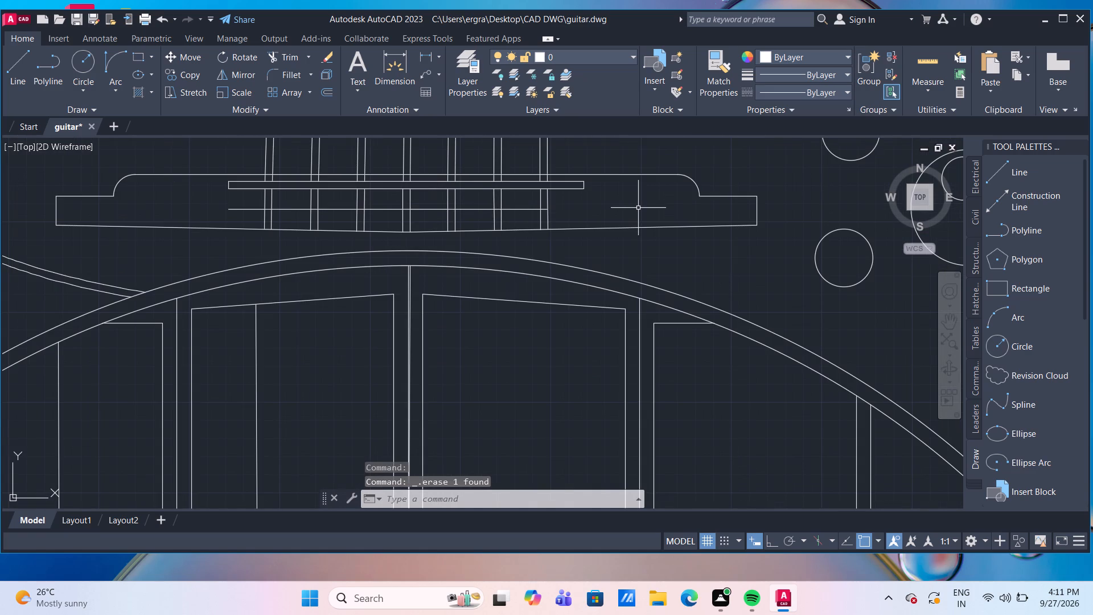
{"action": "type", "text": "tr"}
{"action": "key", "text": "Return"}
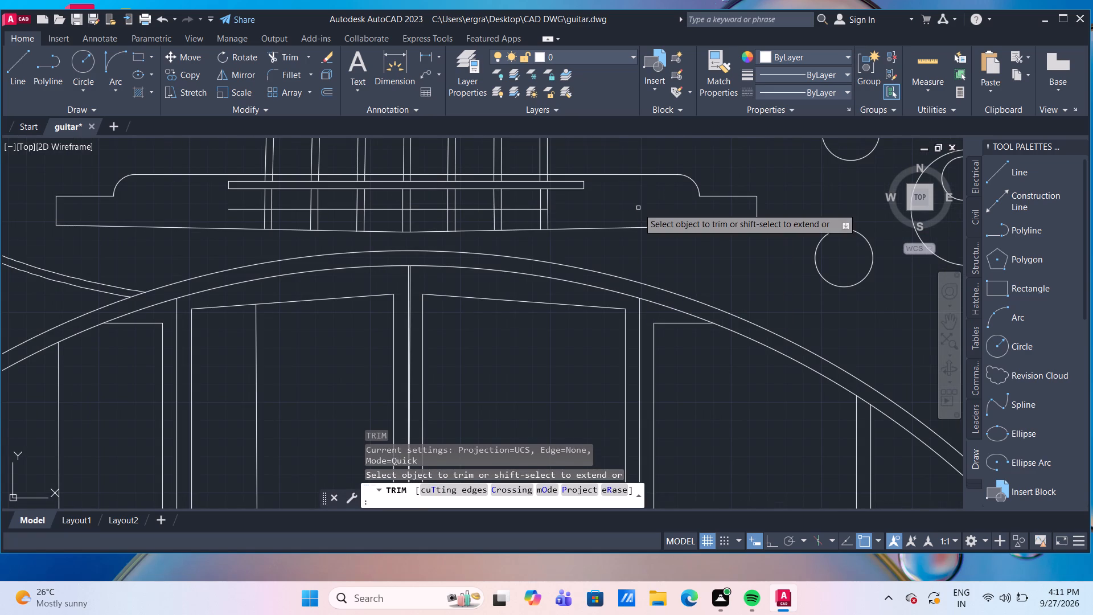
{"action": "left_click", "coordinate": [291, 210]}
{"action": "left_click", "coordinate": [245, 210]}
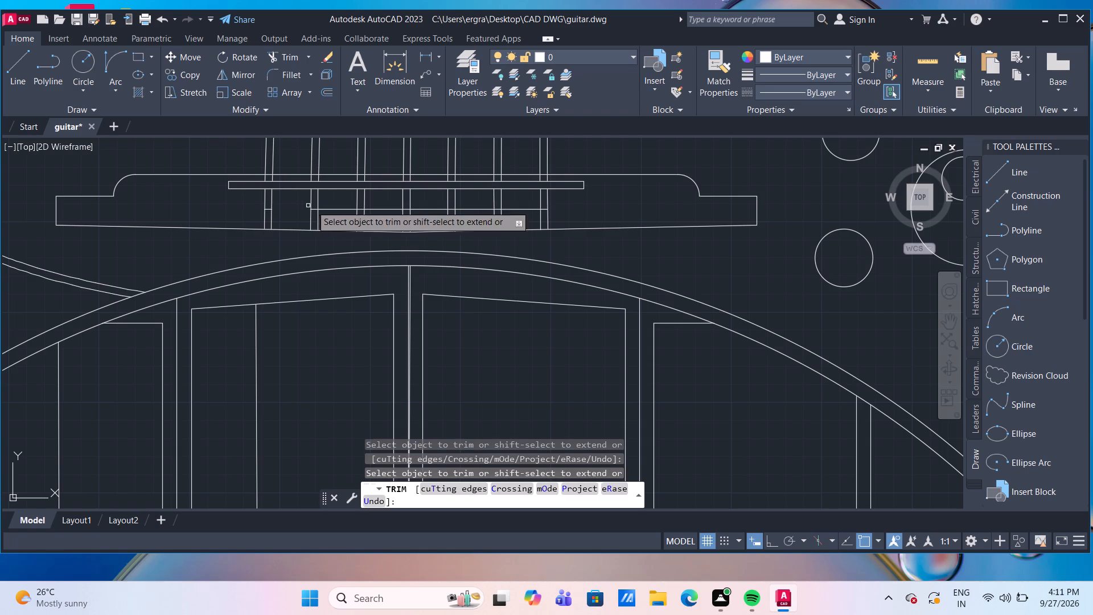
{"action": "left_click", "coordinate": [347, 211]}
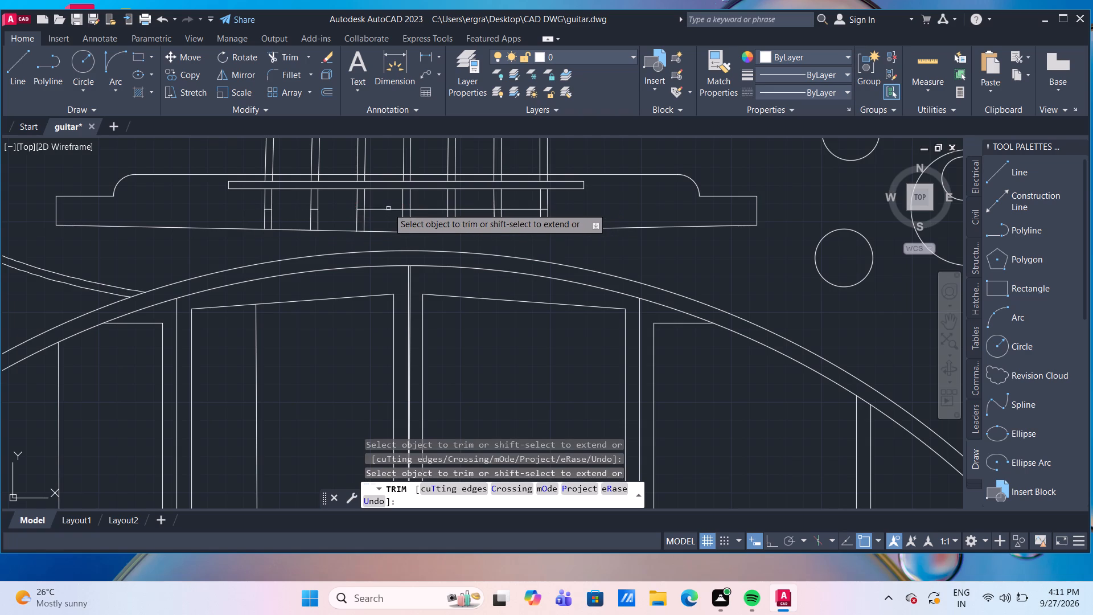
{"action": "left_click_drag", "start_coordinate": [388, 206], "coordinate": [391, 216]}
{"action": "left_click_drag", "start_coordinate": [391, 221], "coordinate": [396, 222]}
{"action": "left_click", "coordinate": [423, 208]}
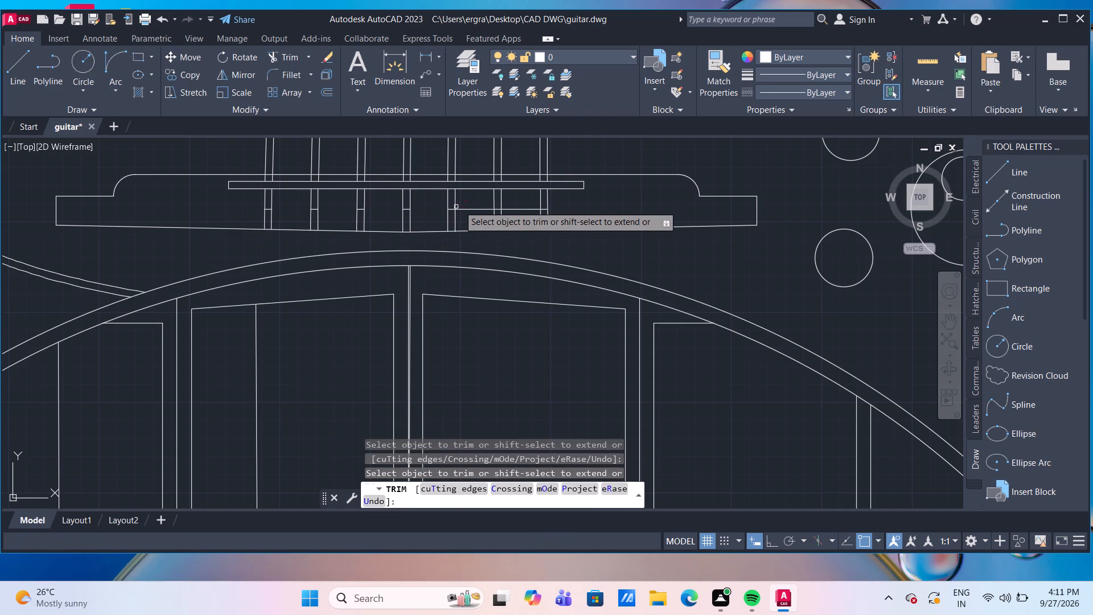
{"action": "left_click", "coordinate": [468, 209]}
{"action": "left_click", "coordinate": [525, 211]}
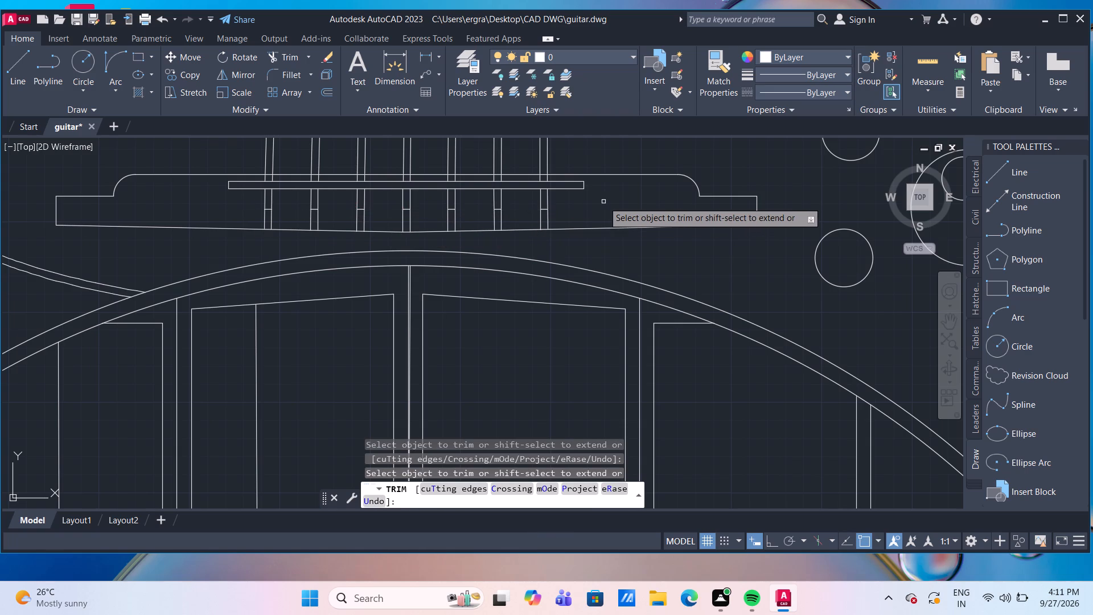
{"action": "key", "text": "Escape"}
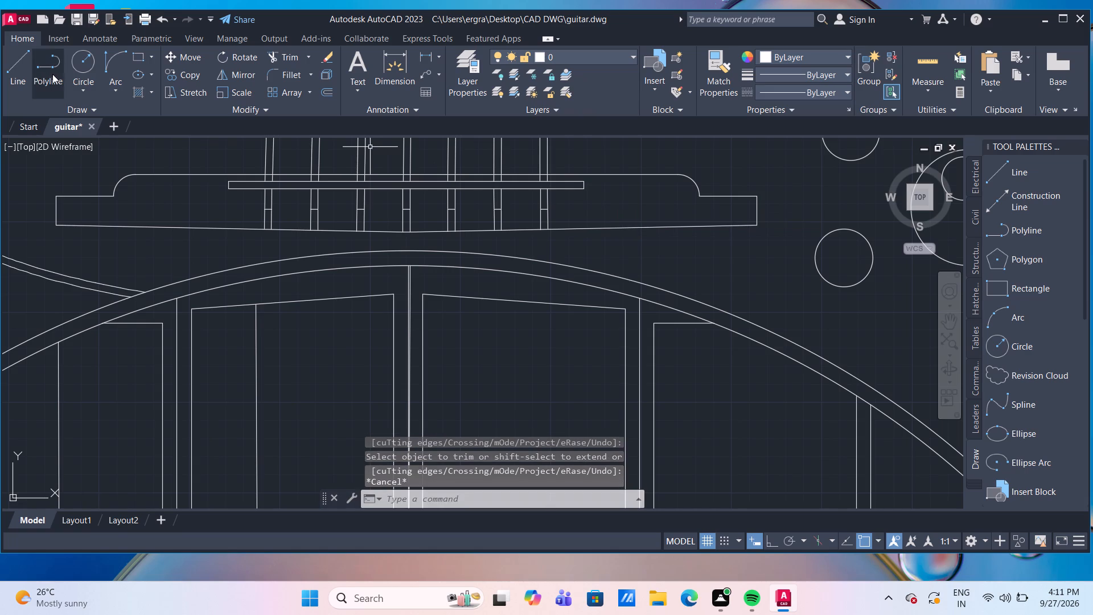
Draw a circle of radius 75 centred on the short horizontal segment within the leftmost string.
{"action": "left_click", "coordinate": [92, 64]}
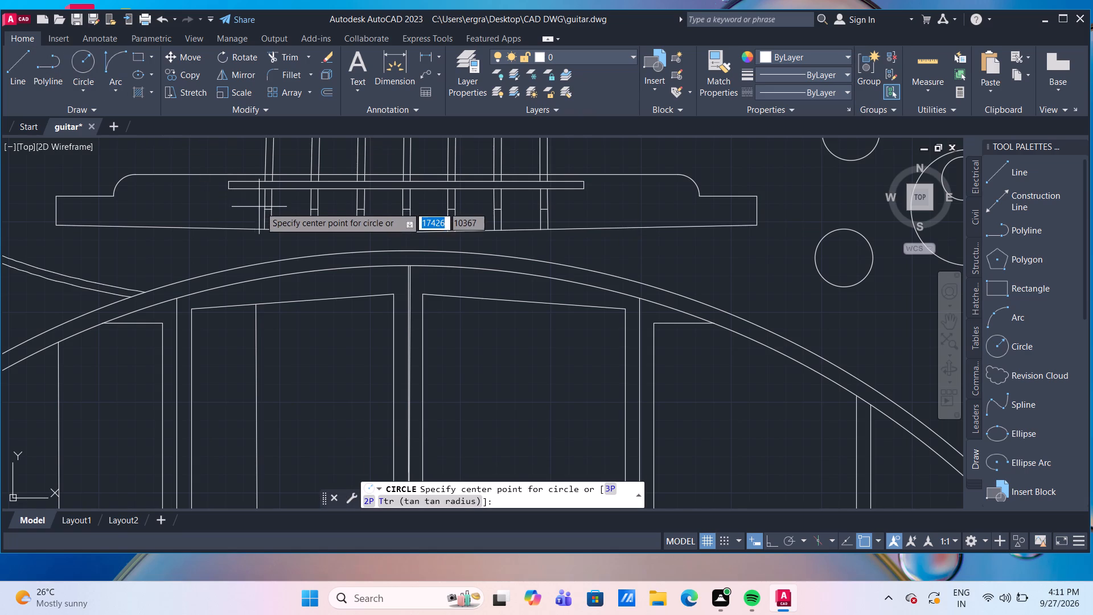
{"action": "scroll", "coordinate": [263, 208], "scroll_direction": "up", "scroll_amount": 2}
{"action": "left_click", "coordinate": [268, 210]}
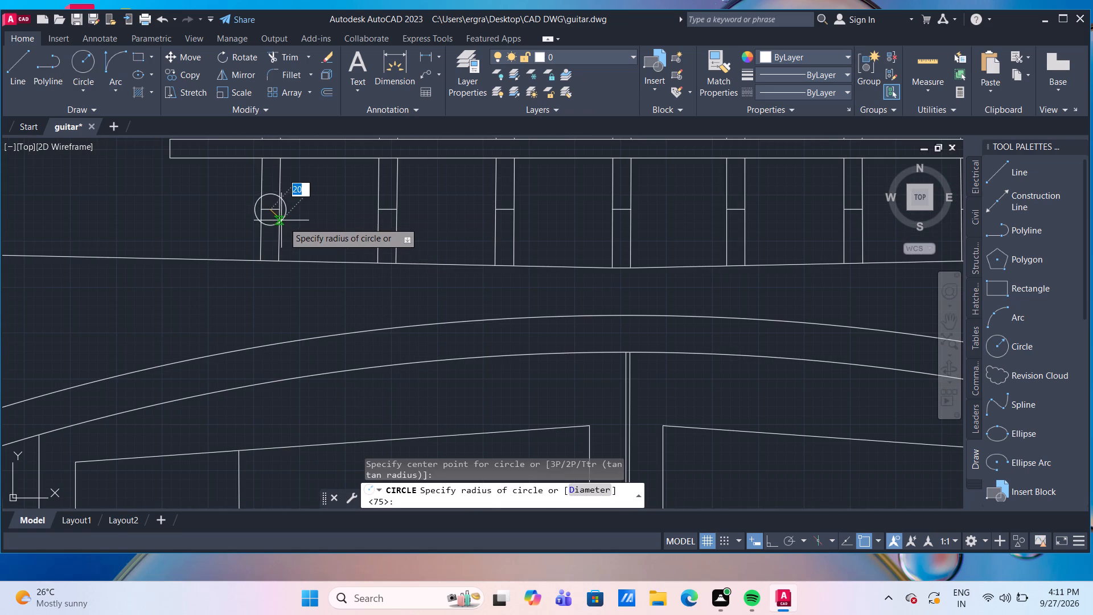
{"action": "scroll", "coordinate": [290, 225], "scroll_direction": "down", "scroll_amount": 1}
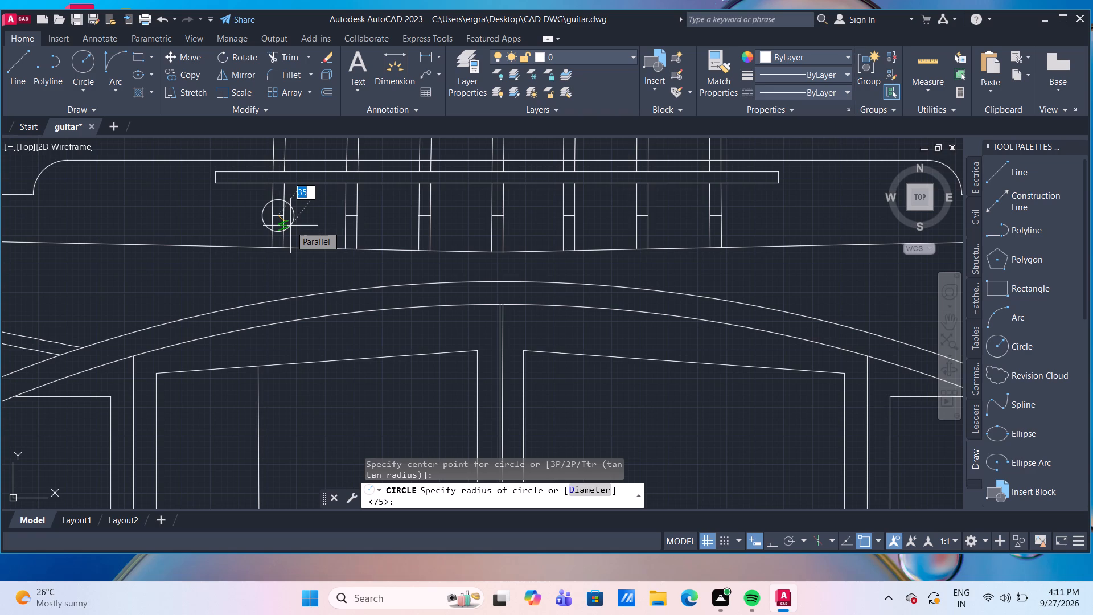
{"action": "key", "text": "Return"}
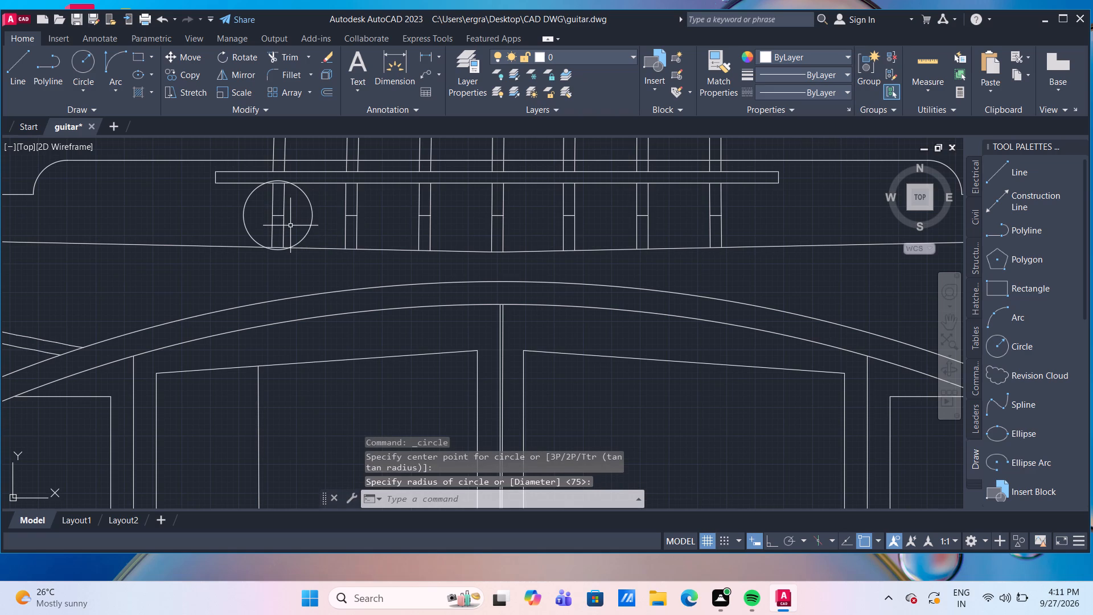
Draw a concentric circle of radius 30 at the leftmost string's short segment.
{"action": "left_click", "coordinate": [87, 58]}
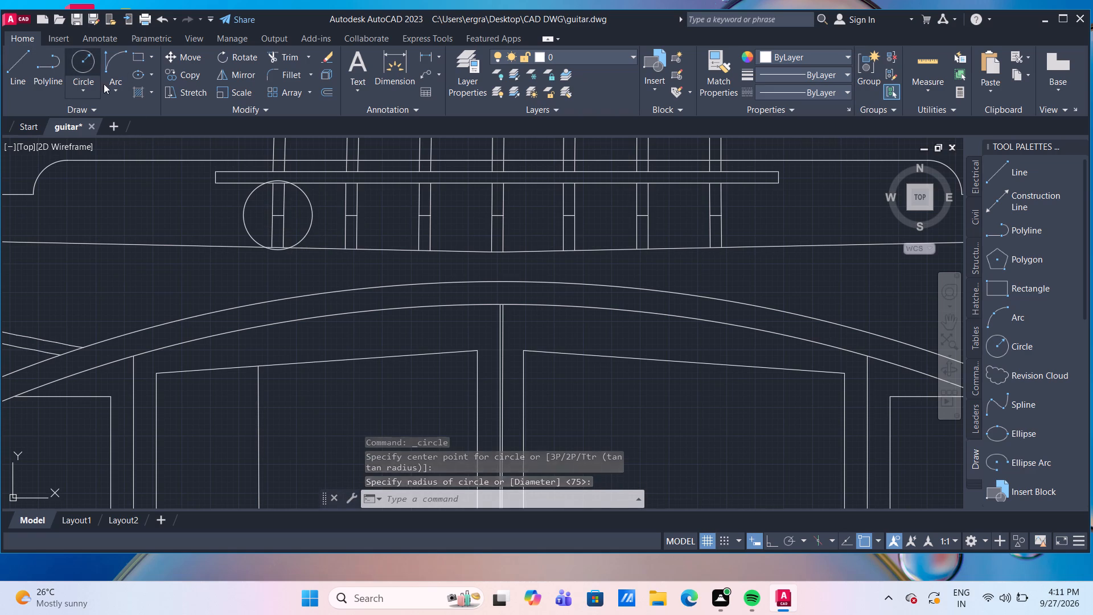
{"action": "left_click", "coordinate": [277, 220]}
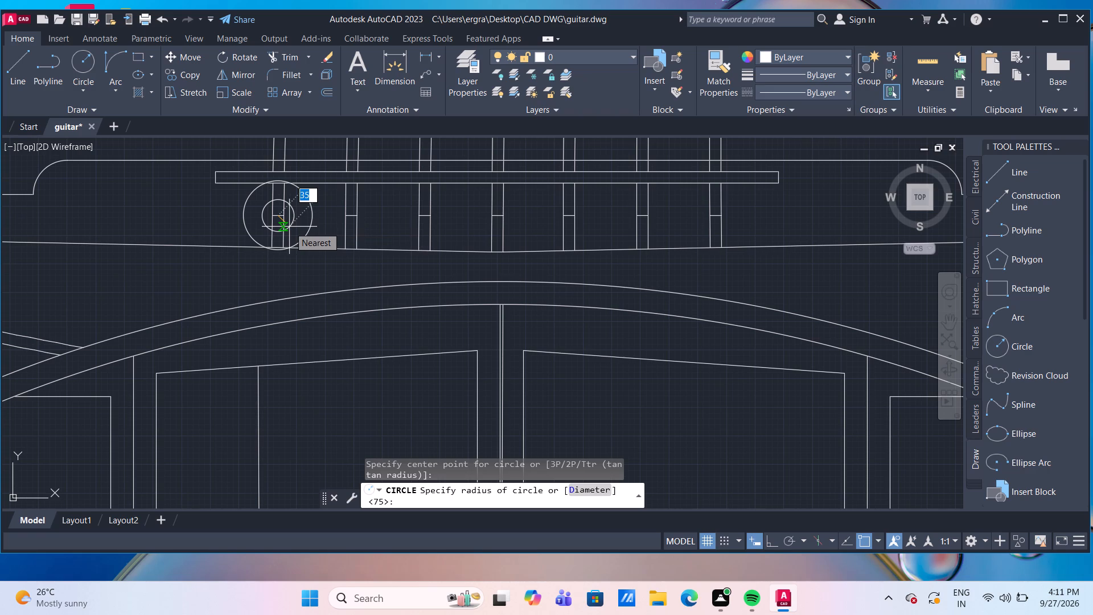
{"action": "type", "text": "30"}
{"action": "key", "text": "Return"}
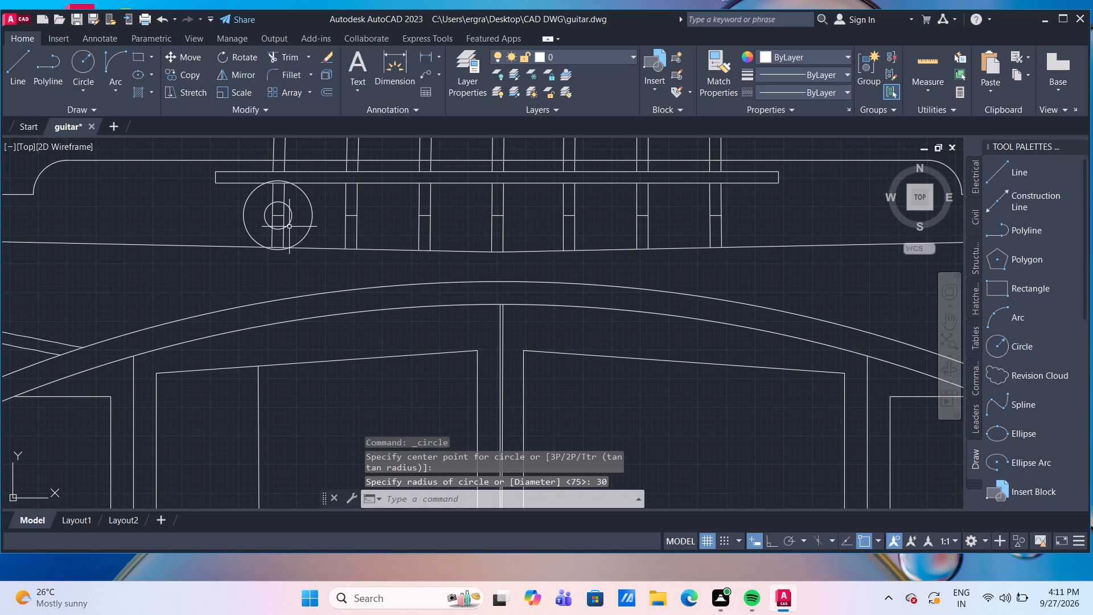
Draw a circle of radius 35 centred on the midpoint of the leftmost string's short segment.
{"action": "left_click", "coordinate": [77, 66]}
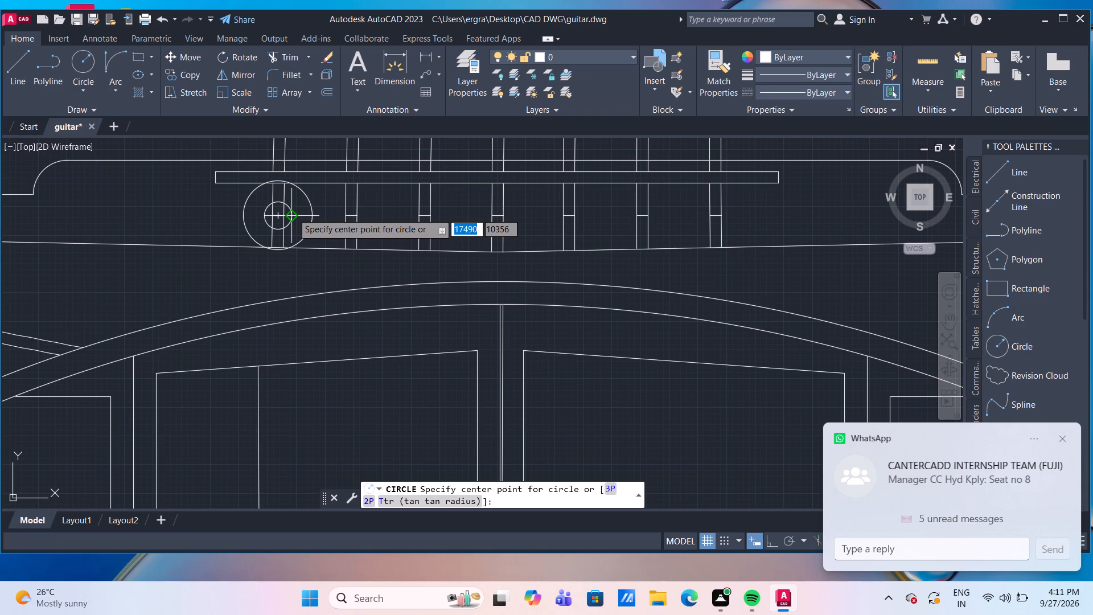
{"action": "left_click", "coordinate": [278, 215]}
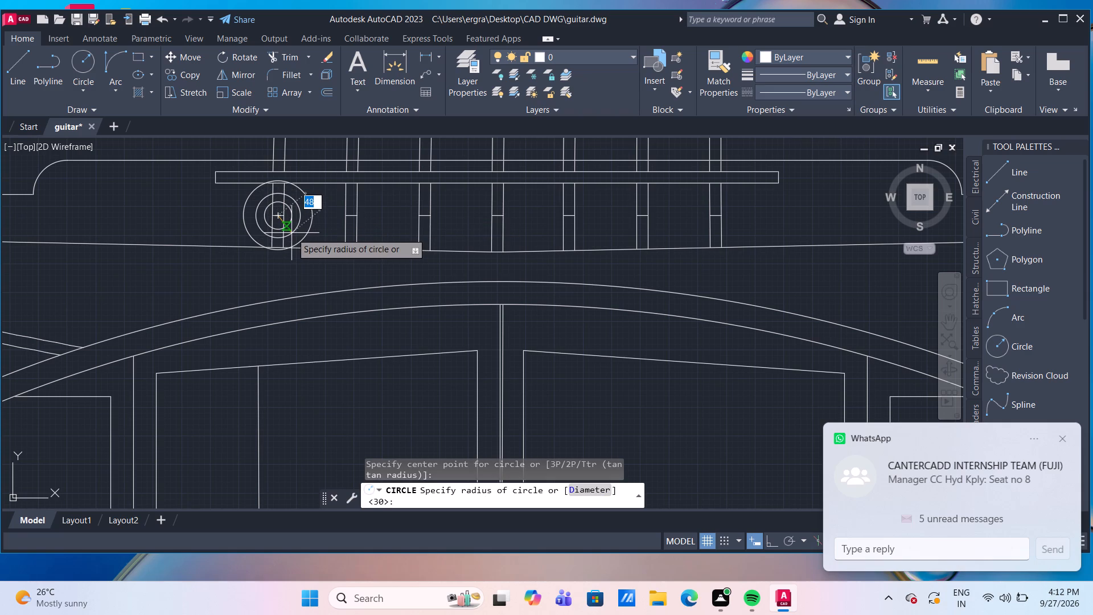
{"action": "type", "text": "35"}
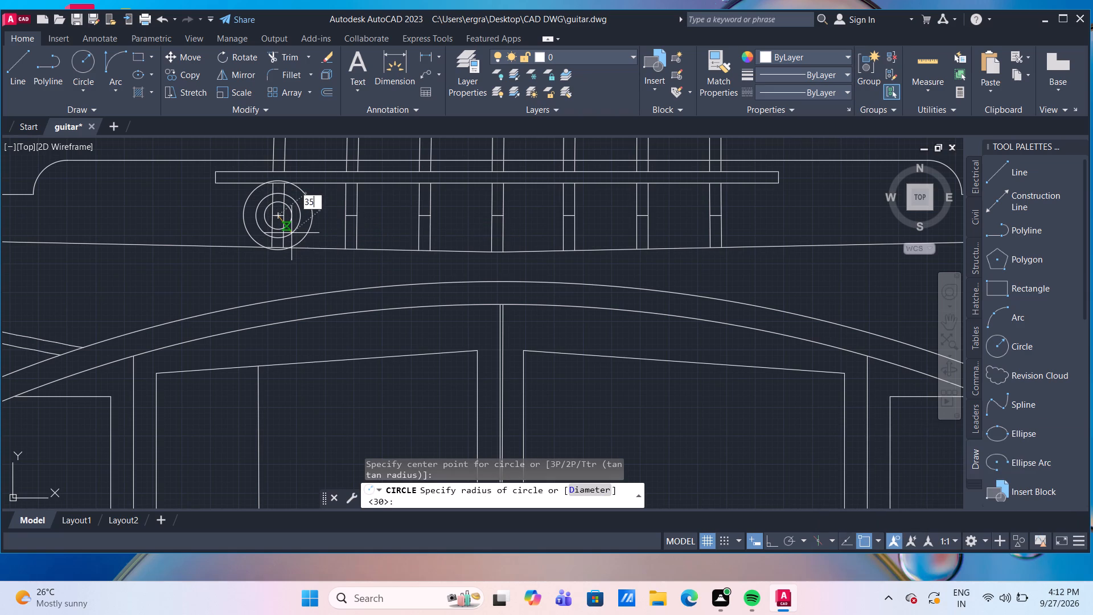
{"action": "key", "text": "Return"}
{"action": "key", "text": "Escape"}
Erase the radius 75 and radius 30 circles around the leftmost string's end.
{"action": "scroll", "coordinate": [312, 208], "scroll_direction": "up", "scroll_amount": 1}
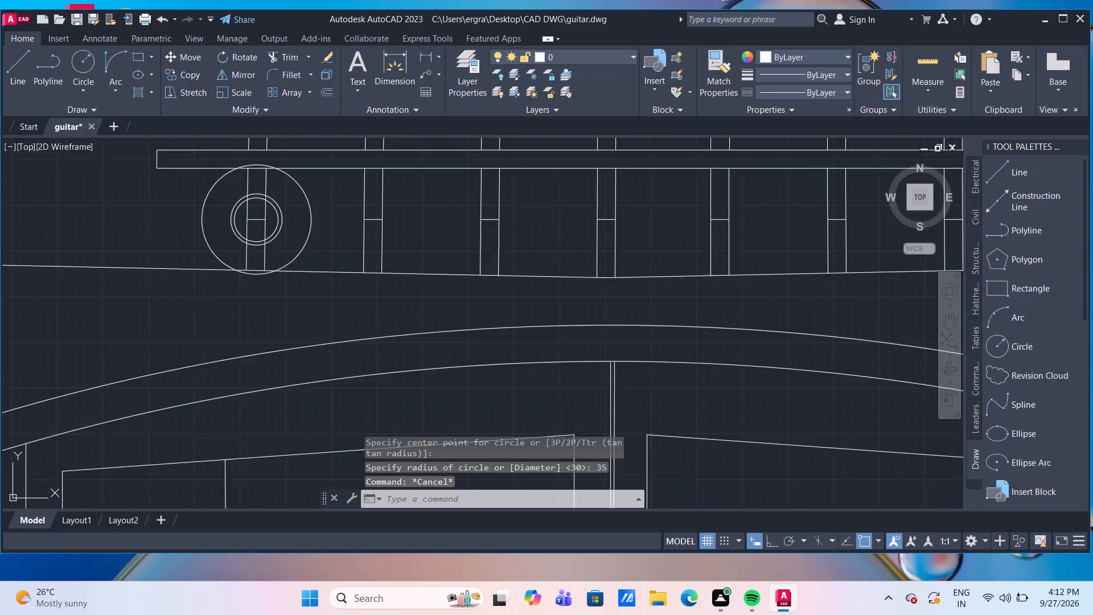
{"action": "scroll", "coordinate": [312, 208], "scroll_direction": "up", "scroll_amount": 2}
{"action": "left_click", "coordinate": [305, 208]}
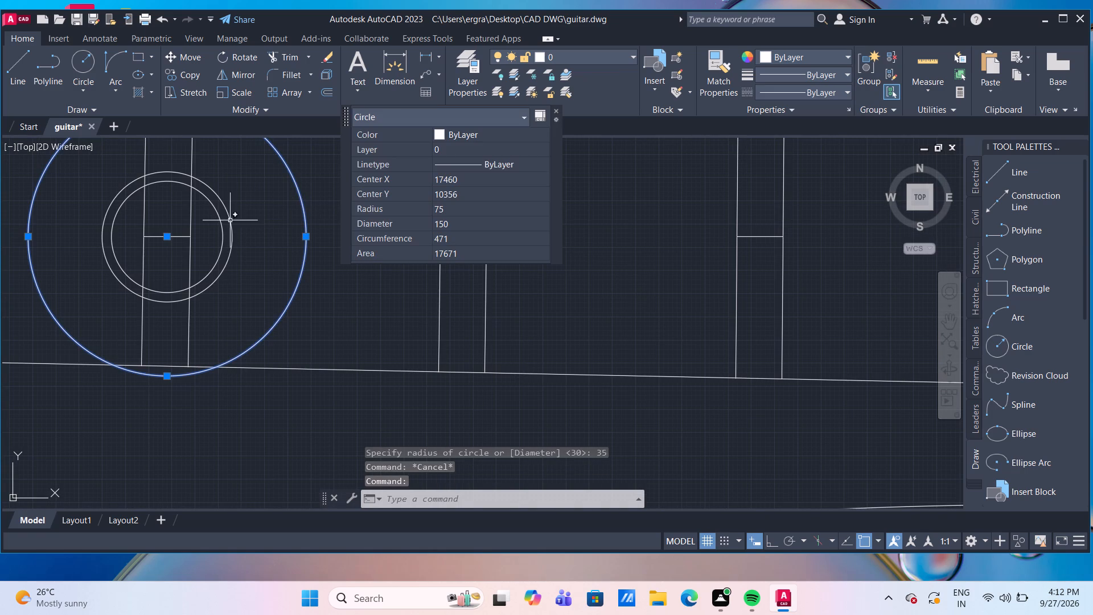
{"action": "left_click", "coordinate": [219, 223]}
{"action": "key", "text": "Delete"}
Copy the radius 35 circle from its centre to the midpoints of the short segments on the other six strings.
{"action": "scroll", "coordinate": [256, 249], "scroll_direction": "down", "scroll_amount": 3}
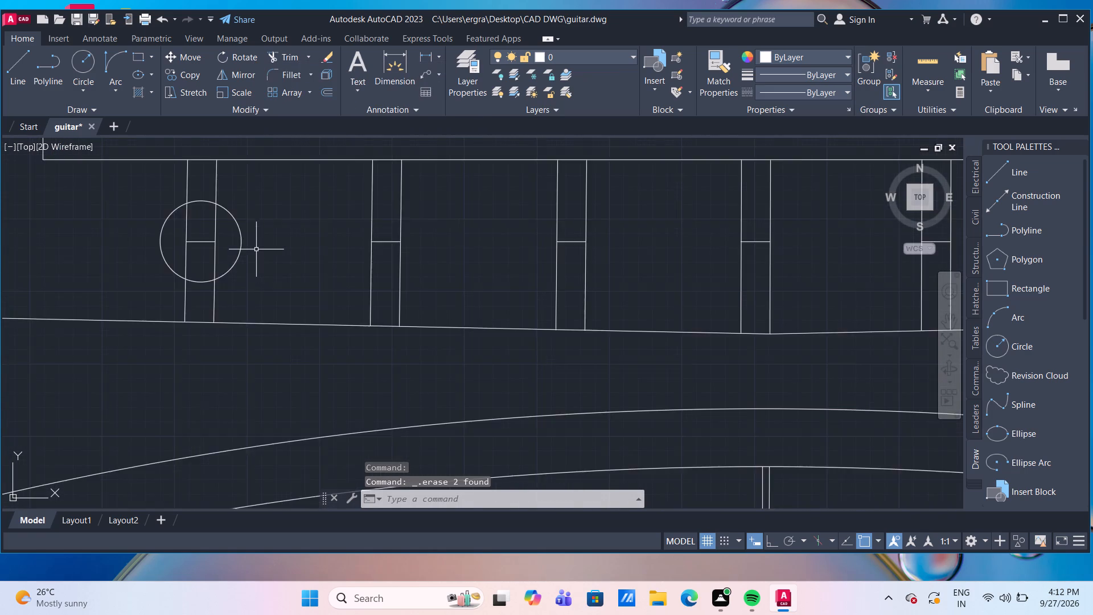
{"action": "scroll", "coordinate": [269, 258], "scroll_direction": "down", "scroll_amount": 3}
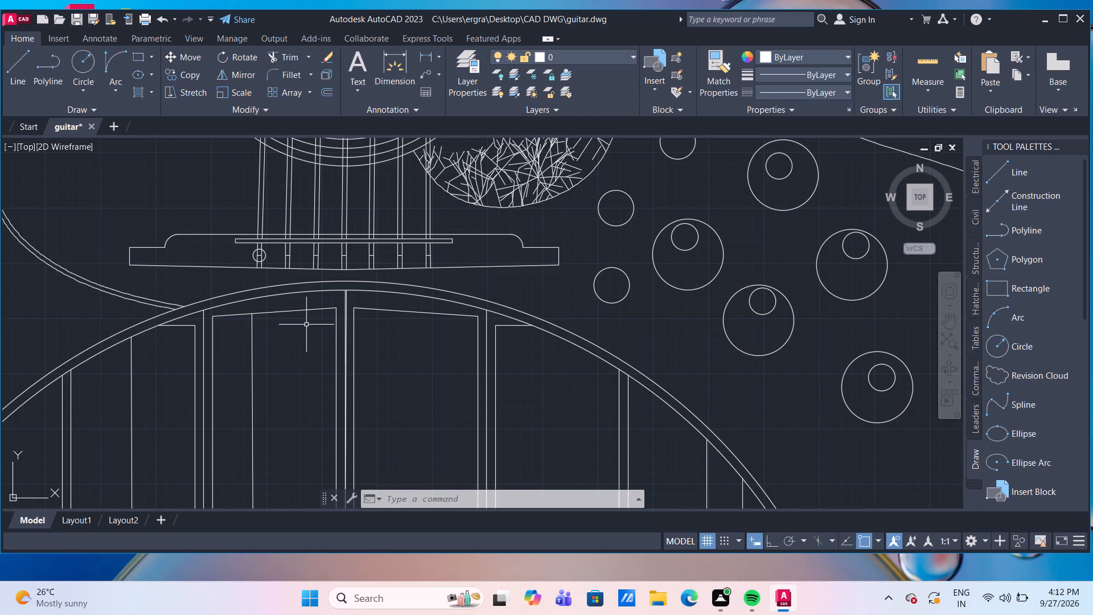
{"action": "scroll", "coordinate": [306, 317], "scroll_direction": "up", "scroll_amount": 2}
{"action": "scroll", "coordinate": [293, 272], "scroll_direction": "down", "scroll_amount": 2}
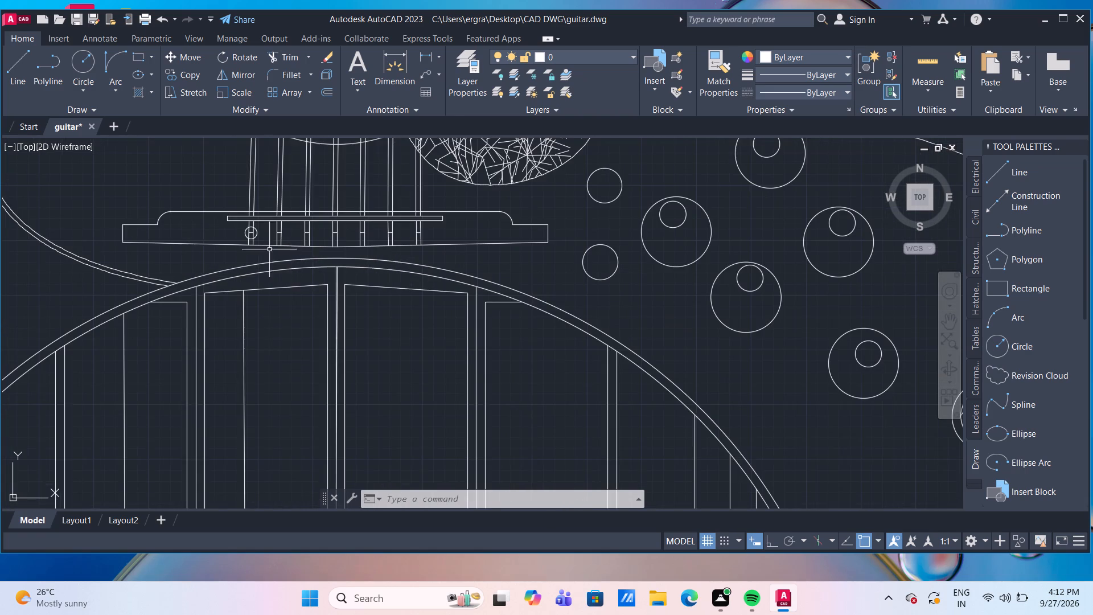
{"action": "scroll", "coordinate": [265, 249], "scroll_direction": "up", "scroll_amount": 3}
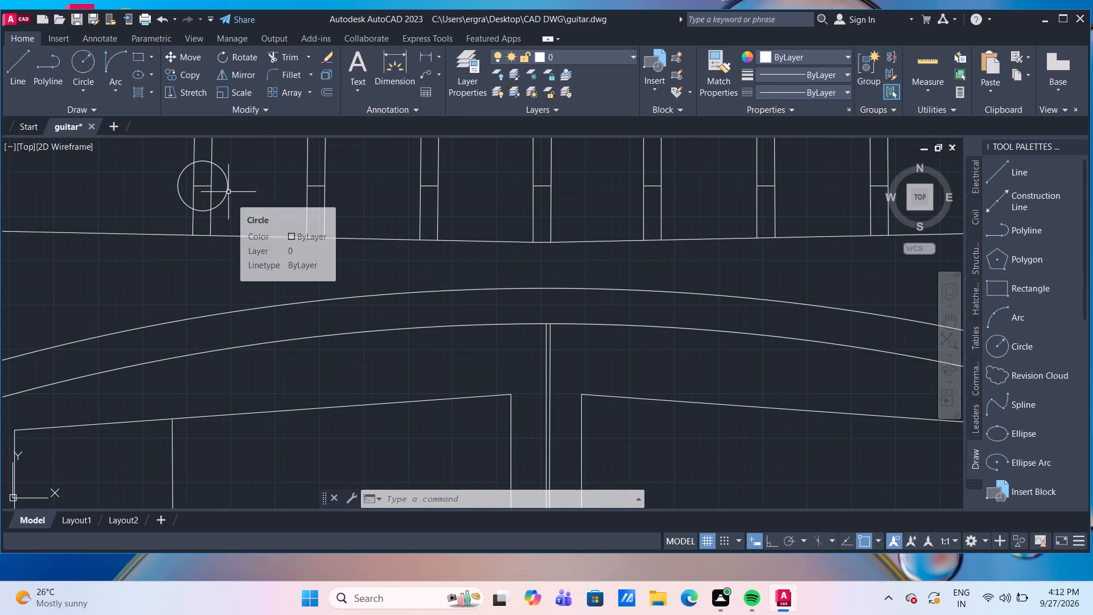
{"action": "left_click", "coordinate": [227, 189]}
{"action": "scroll", "coordinate": [248, 212], "scroll_direction": "down", "scroll_amount": 2}
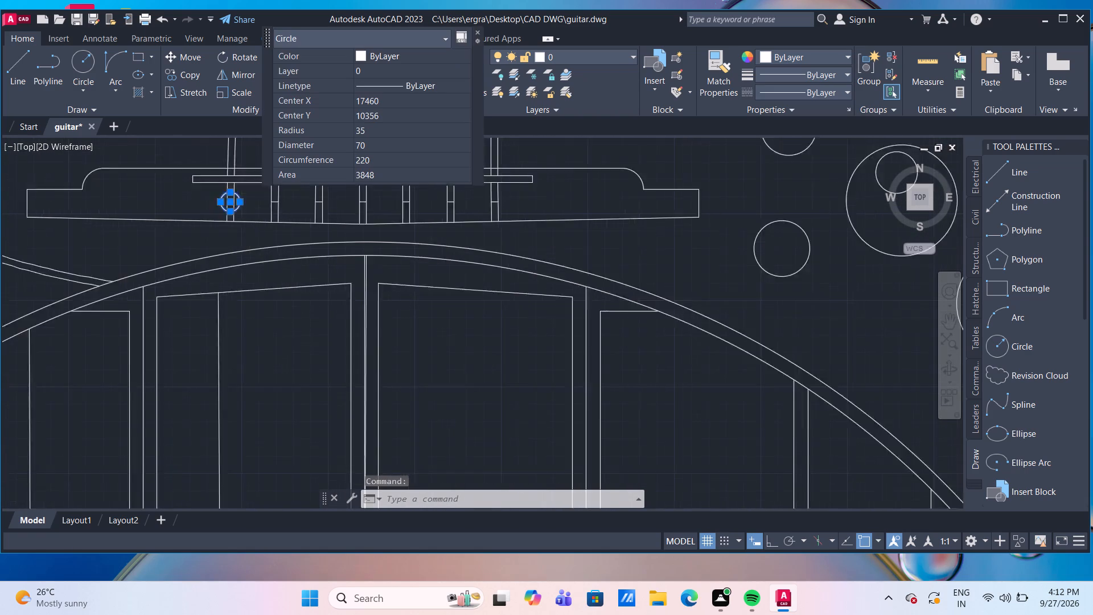
{"action": "scroll", "coordinate": [248, 212], "scroll_direction": "down", "scroll_amount": 1}
{"action": "scroll", "coordinate": [249, 232], "scroll_direction": "up", "scroll_amount": 2}
{"action": "middle_click_drag", "start_coordinate": [235, 225], "coordinate": [233, 234]}
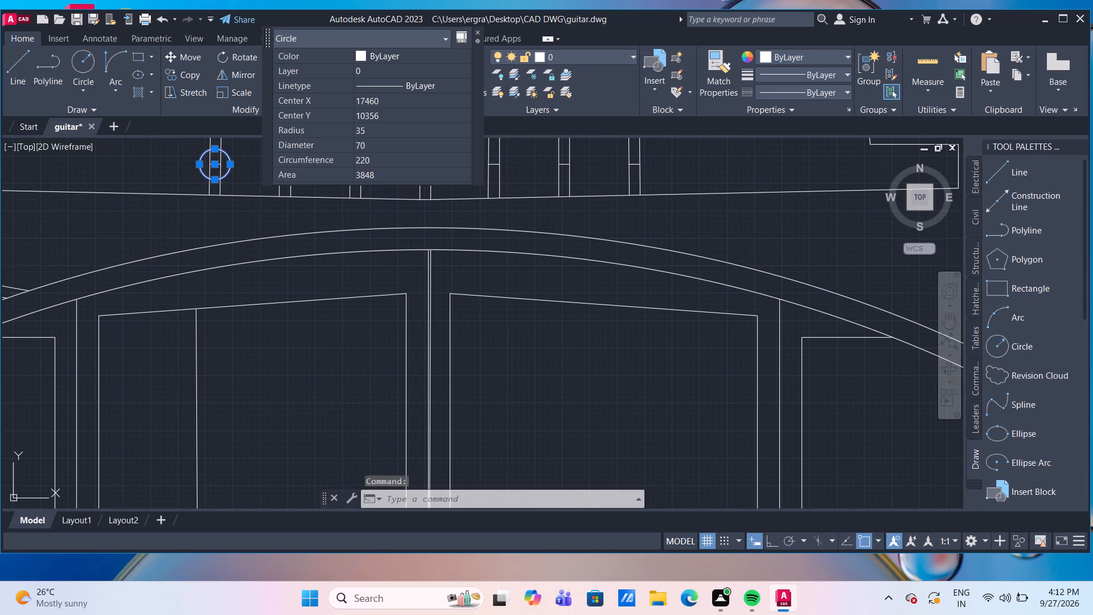
{"action": "middle_click_drag", "start_coordinate": [233, 234], "coordinate": [142, 302]}
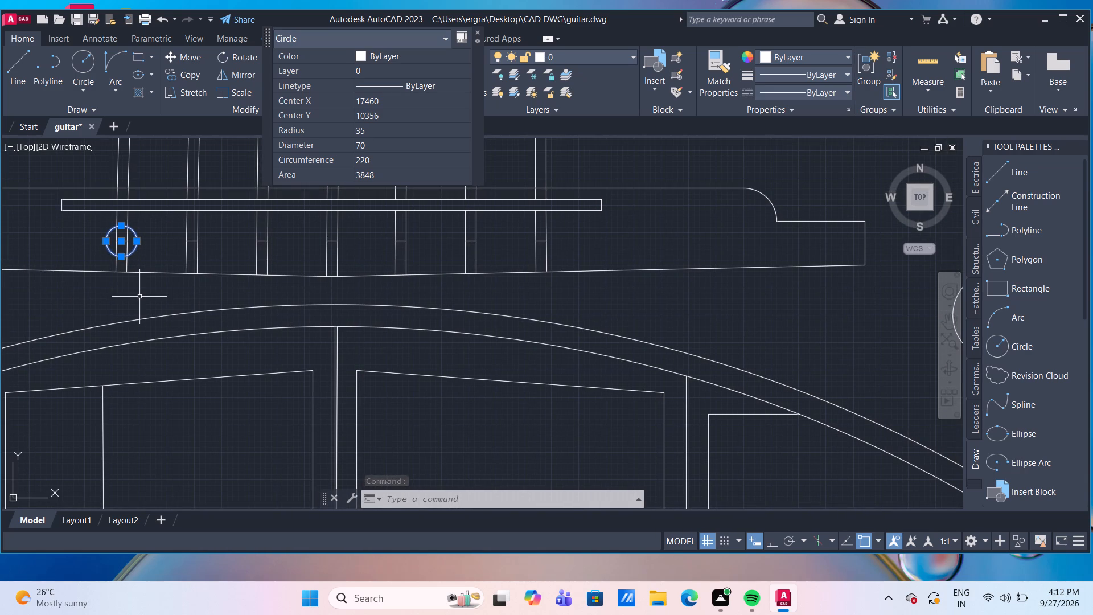
{"action": "type", "text": "co"}
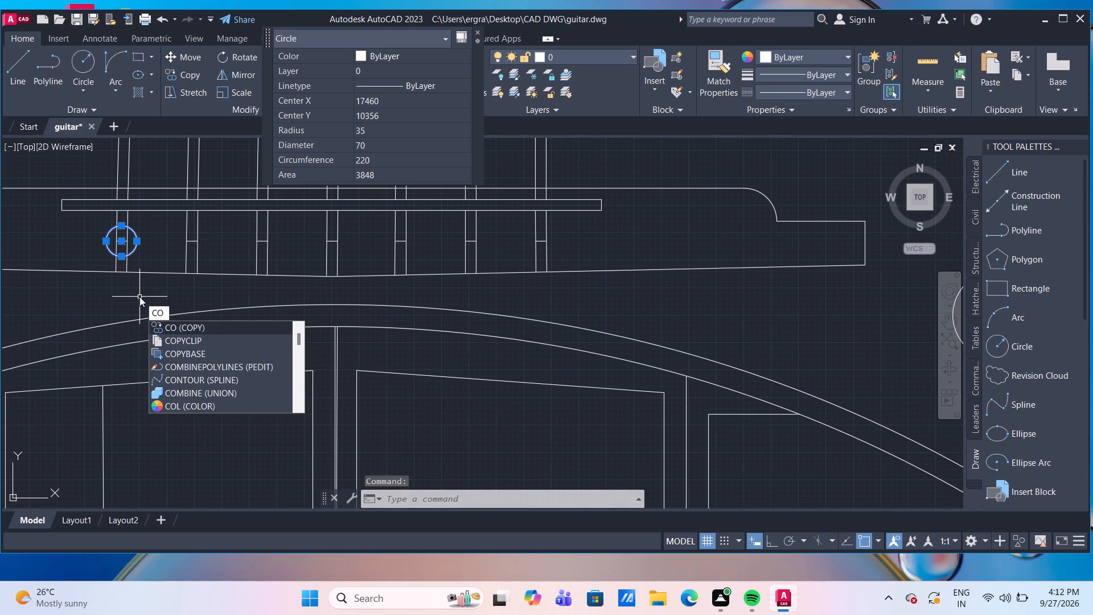
{"action": "key", "text": "Return"}
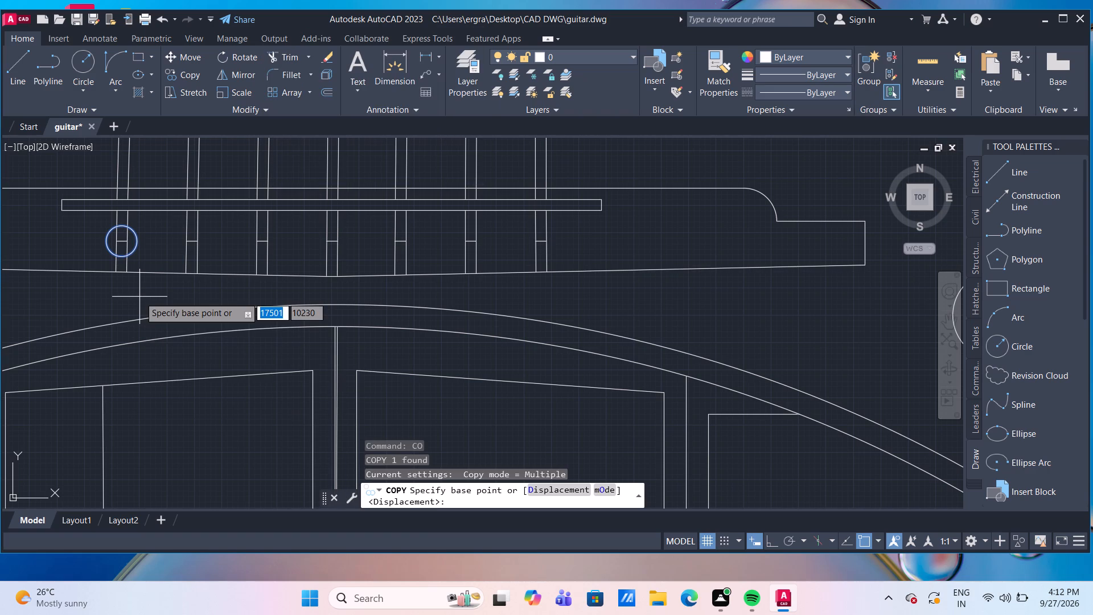
{"action": "left_click", "coordinate": [120, 244]}
{"action": "scroll", "coordinate": [165, 251], "scroll_direction": "up", "scroll_amount": 2}
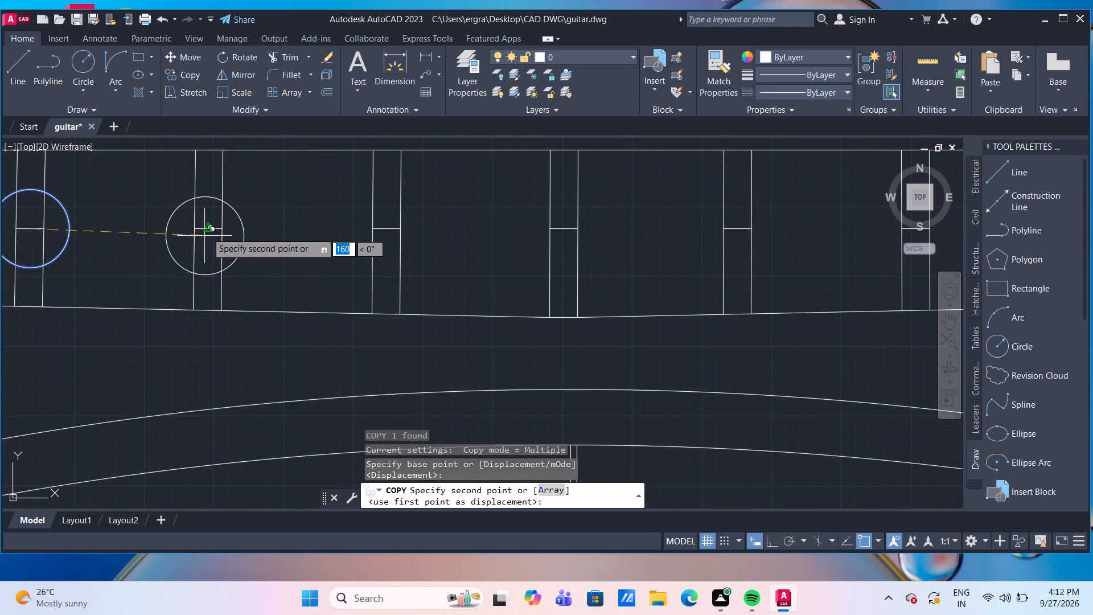
{"action": "left_click", "coordinate": [210, 229]}
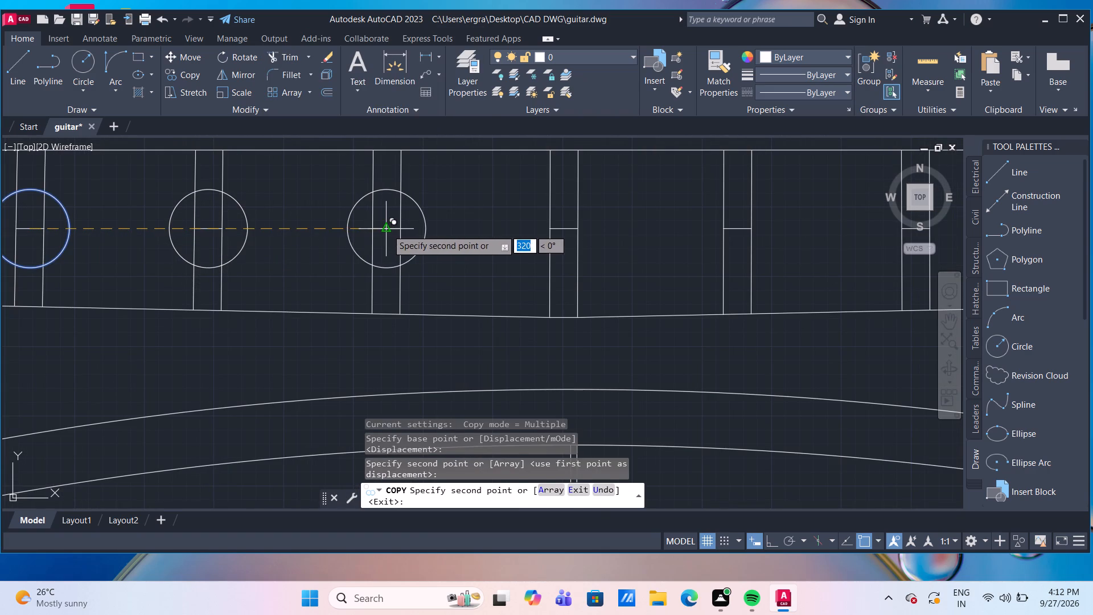
{"action": "left_click", "coordinate": [387, 229]}
{"action": "left_click", "coordinate": [568, 230]}
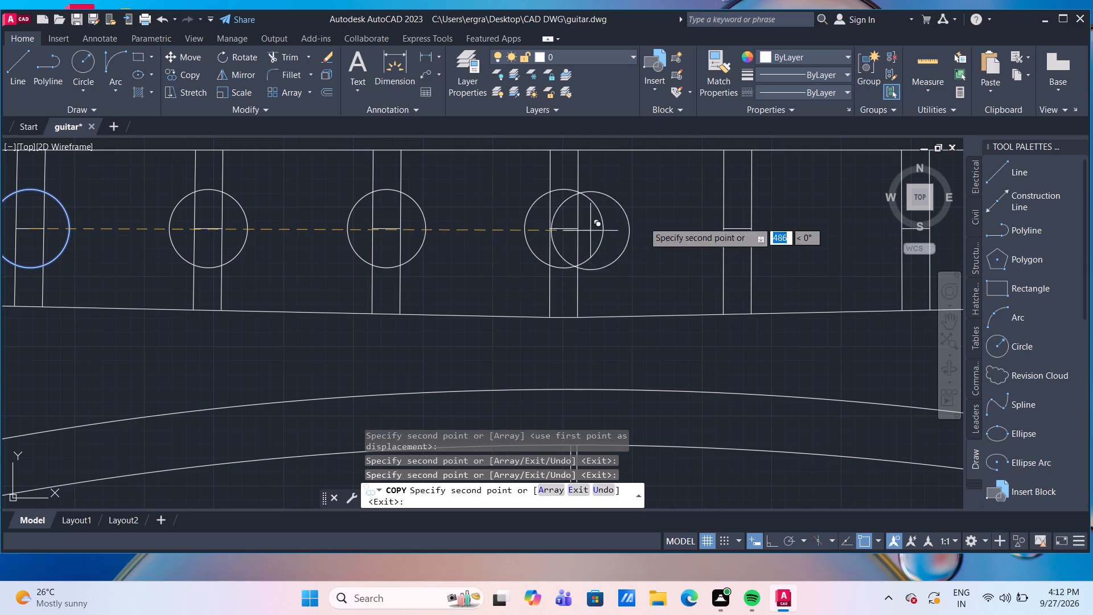
{"action": "left_click", "coordinate": [735, 231]}
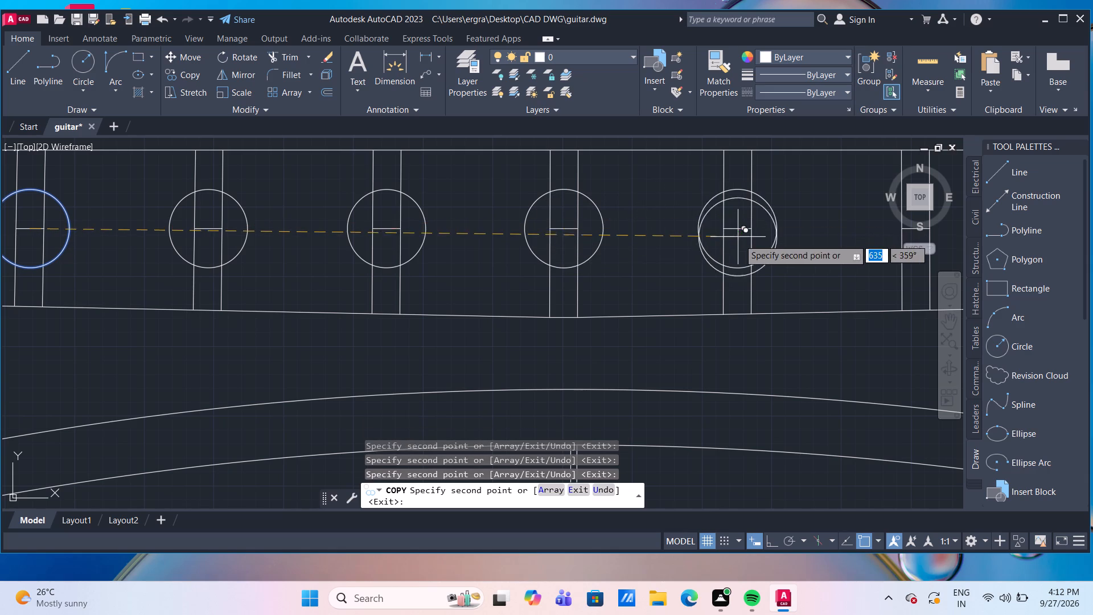
{"action": "scroll", "coordinate": [739, 241], "scroll_direction": "down", "scroll_amount": 4}
{"action": "scroll", "coordinate": [800, 253], "scroll_direction": "up", "scroll_amount": 3}
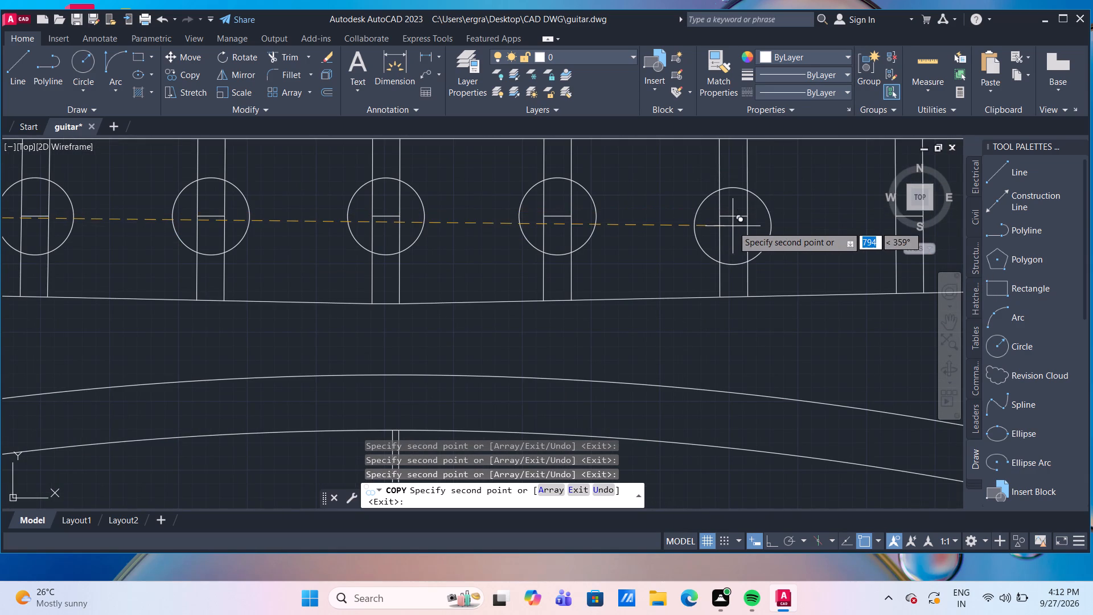
{"action": "left_click", "coordinate": [733, 219]}
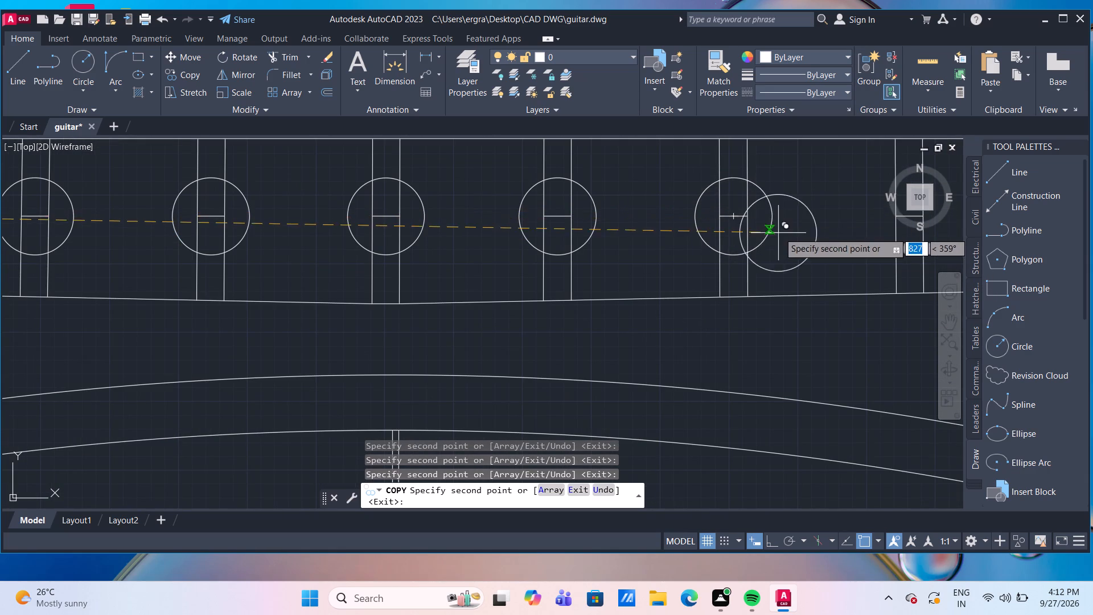
{"action": "scroll", "coordinate": [779, 232], "scroll_direction": "down", "scroll_amount": 3}
{"action": "middle_click_drag", "start_coordinate": [789, 231], "coordinate": [615, 249]}
{"action": "scroll", "coordinate": [645, 249], "scroll_direction": "up", "scroll_amount": 3}
{"action": "left_click", "coordinate": [601, 246]}
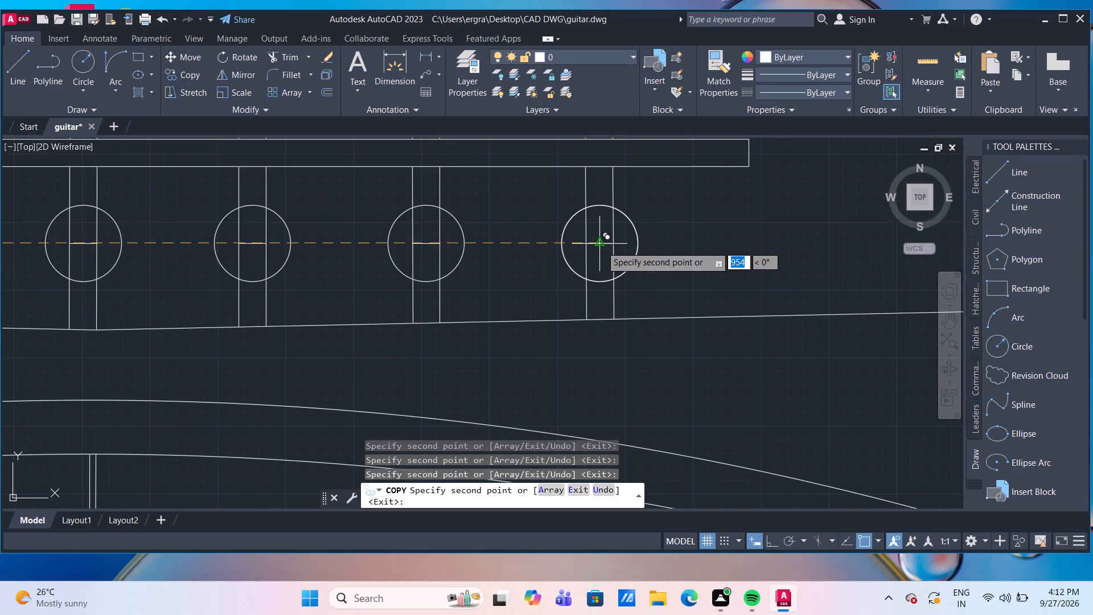
Erase the pairs of vertical string lines running below the thin saddle strip through the seven peg circles.
{"action": "scroll", "coordinate": [601, 246], "scroll_direction": "down", "scroll_amount": 3}
{"action": "key", "text": "Escape"}
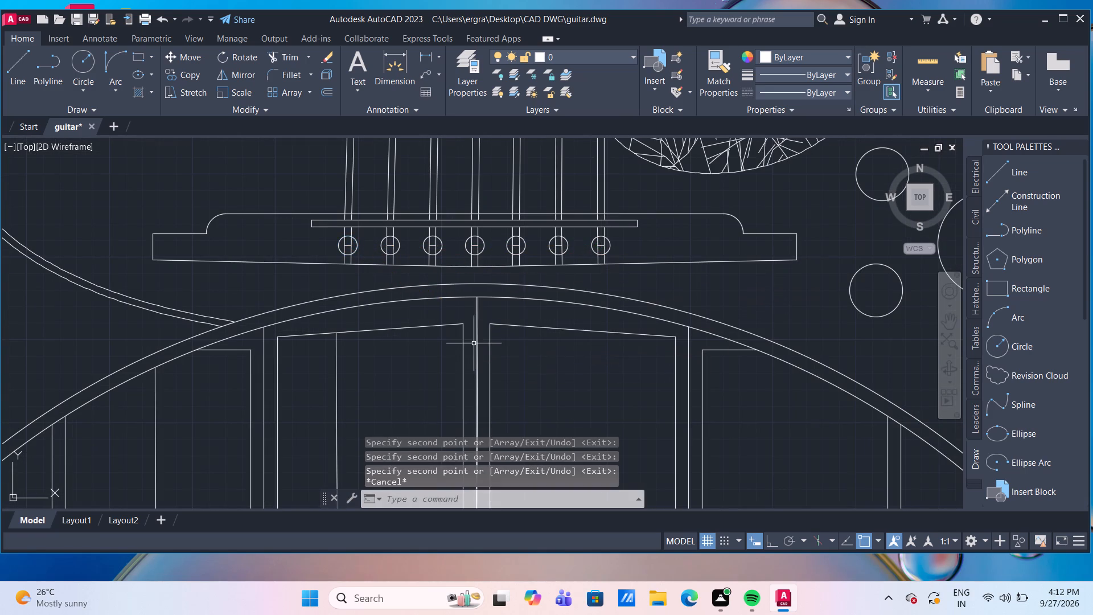
{"action": "scroll", "coordinate": [479, 321], "scroll_direction": "down", "scroll_amount": 3}
{"action": "scroll", "coordinate": [474, 284], "scroll_direction": "up", "scroll_amount": 1}
{"action": "scroll", "coordinate": [477, 289], "scroll_direction": "down", "scroll_amount": 1}
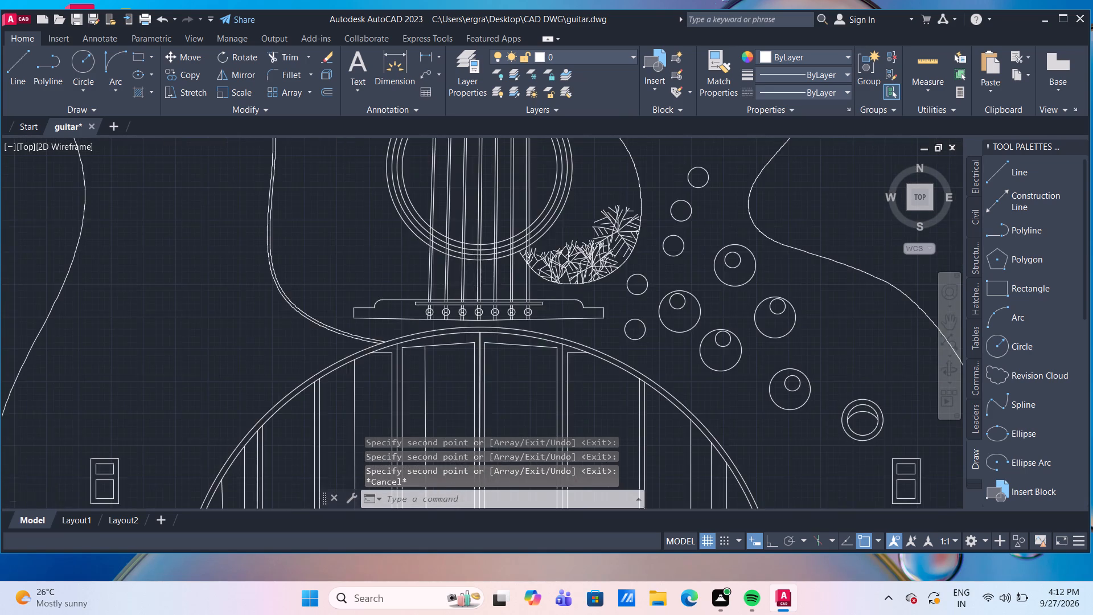
{"action": "scroll", "coordinate": [477, 289], "scroll_direction": "down", "scroll_amount": 2}
{"action": "scroll", "coordinate": [492, 316], "scroll_direction": "up", "scroll_amount": 2}
{"action": "scroll", "coordinate": [459, 274], "scroll_direction": "up", "scroll_amount": 1}
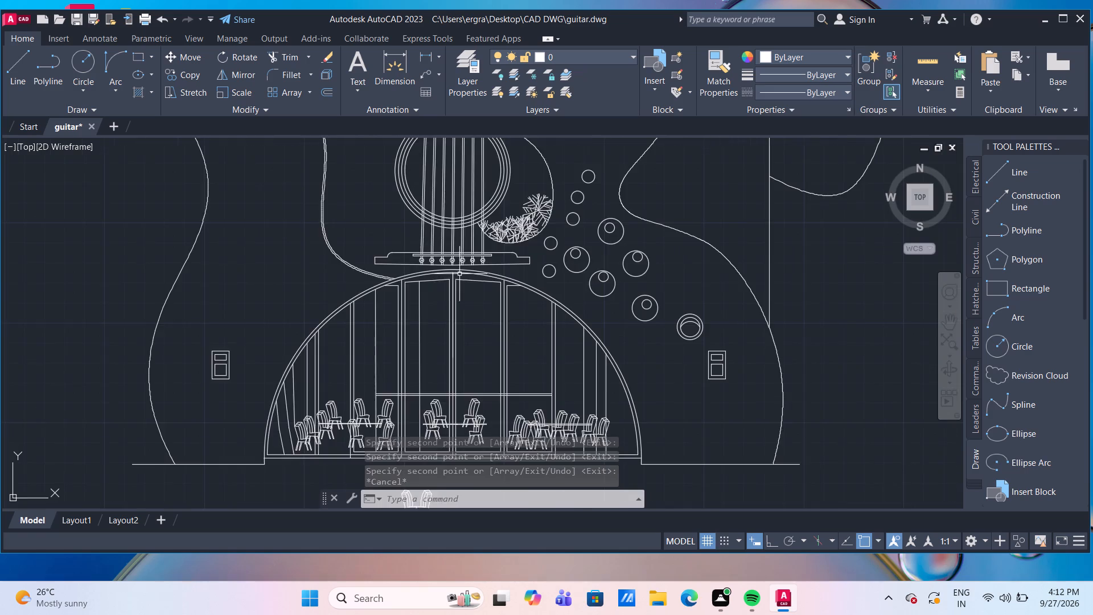
{"action": "scroll", "coordinate": [459, 274], "scroll_direction": "up", "scroll_amount": 2}
{"action": "scroll", "coordinate": [424, 244], "scroll_direction": "up", "scroll_amount": 1}
{"action": "middle_click_drag", "start_coordinate": [423, 244], "coordinate": [369, 292]}
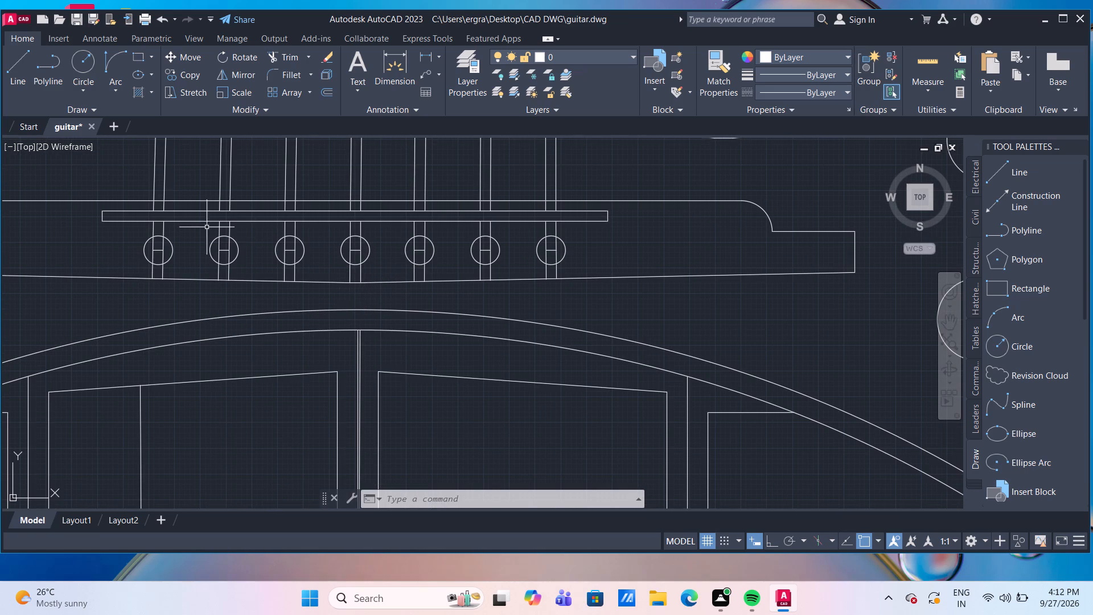
{"action": "scroll", "coordinate": [137, 227], "scroll_direction": "up", "scroll_amount": 1}
{"action": "left_click", "coordinate": [137, 227]}
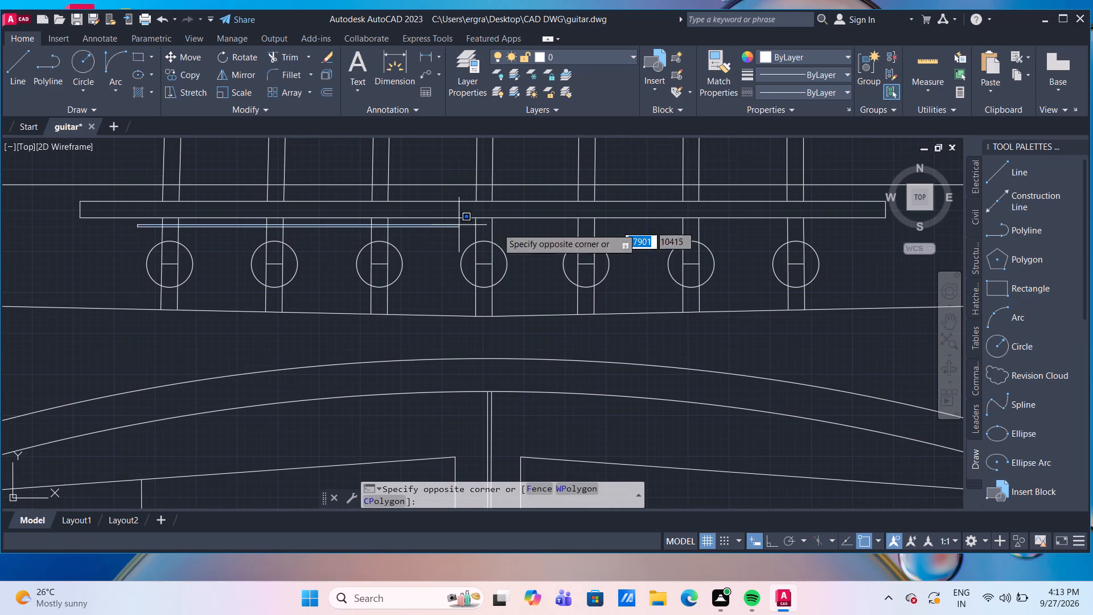
{"action": "left_click", "coordinate": [524, 236]}
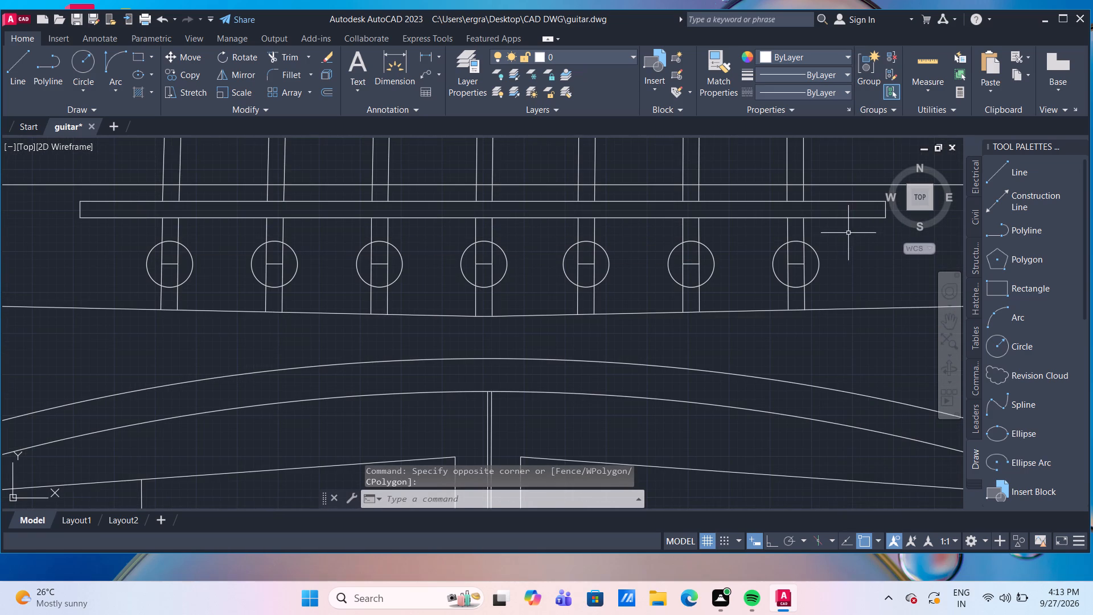
{"action": "left_click_drag", "start_coordinate": [848, 233], "coordinate": [813, 225]}
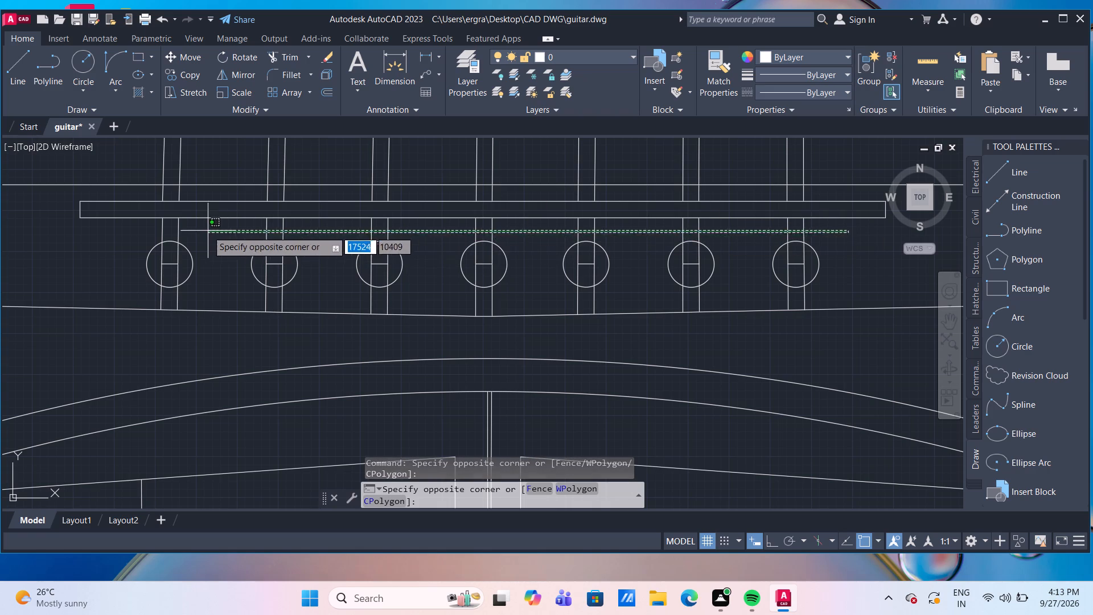
{"action": "left_click", "coordinate": [147, 229]}
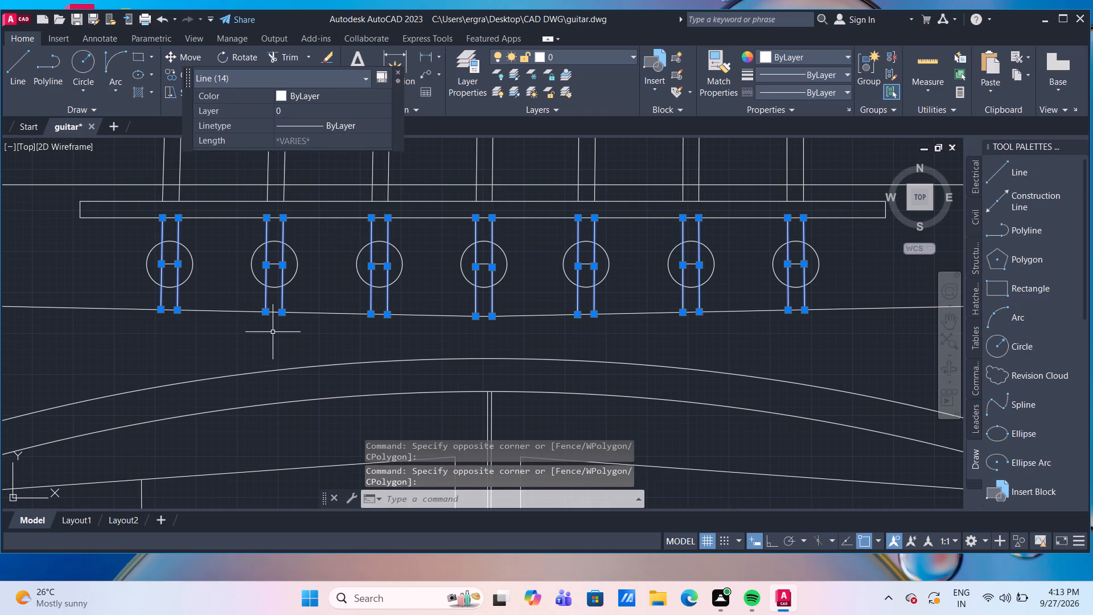
{"action": "key", "text": "Delete"}
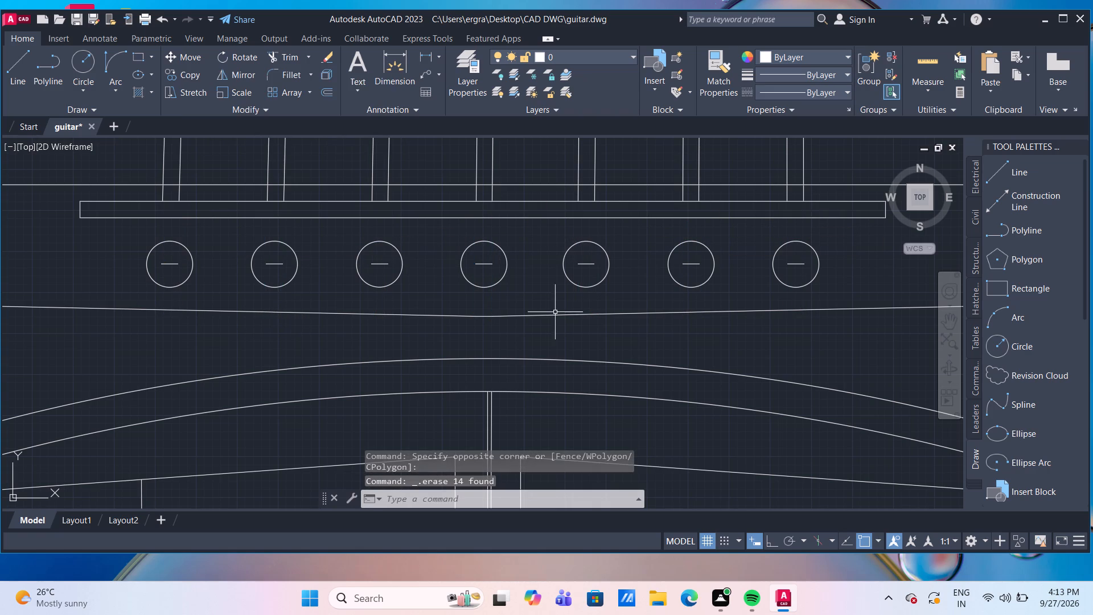
Erase the short horizontal segments inside all seven peg circles on the bridge.
{"action": "left_click", "coordinate": [797, 263]}
{"action": "left_click", "coordinate": [700, 264]}
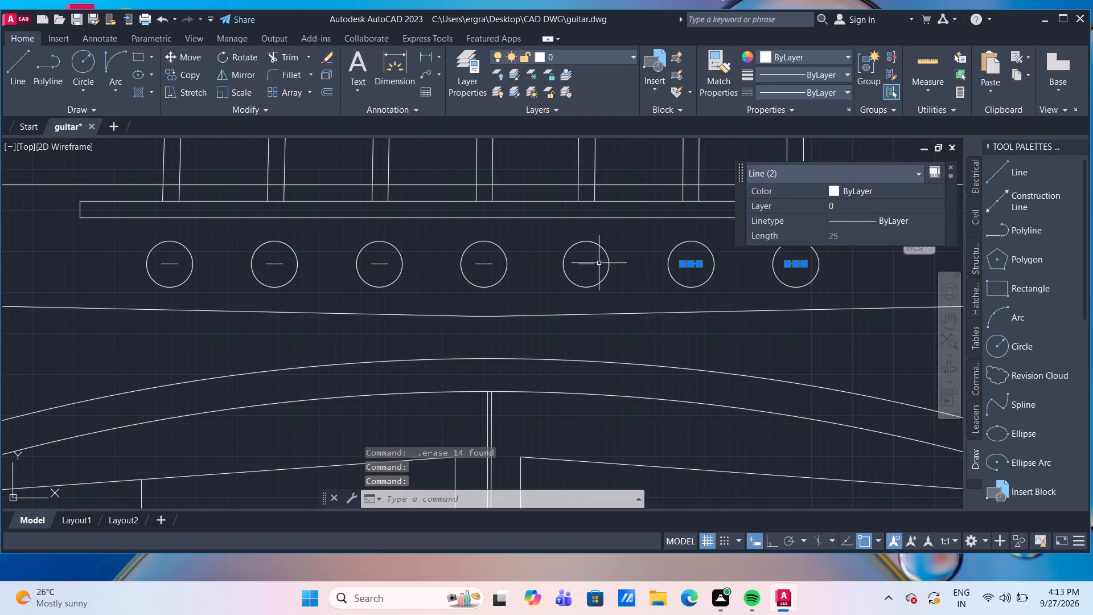
{"action": "left_click", "coordinate": [594, 265]}
{"action": "left_click", "coordinate": [490, 265]}
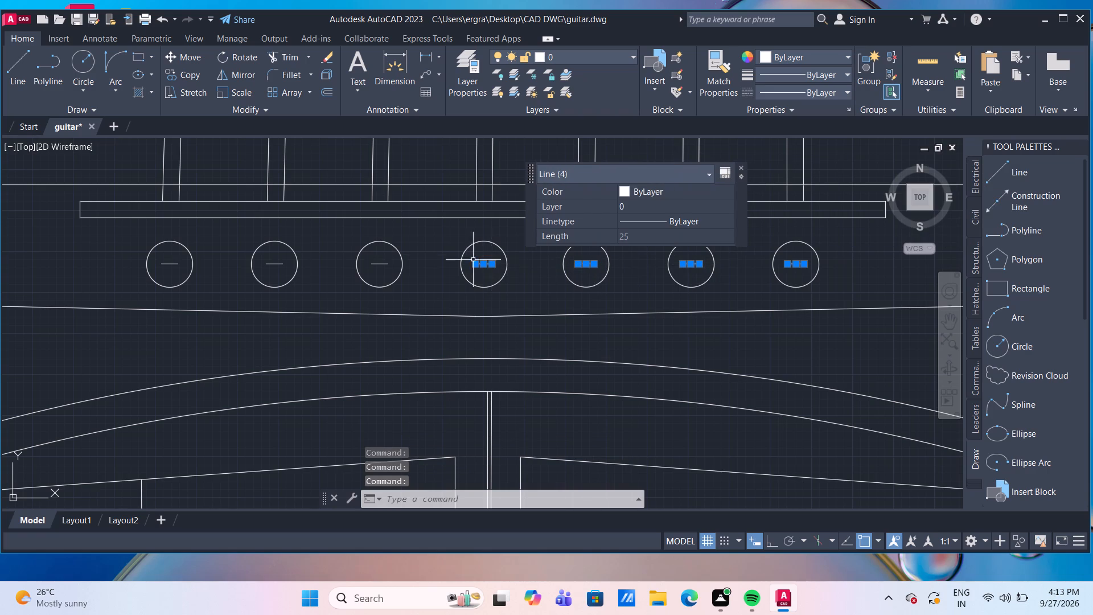
{"action": "left_click", "coordinate": [381, 265]}
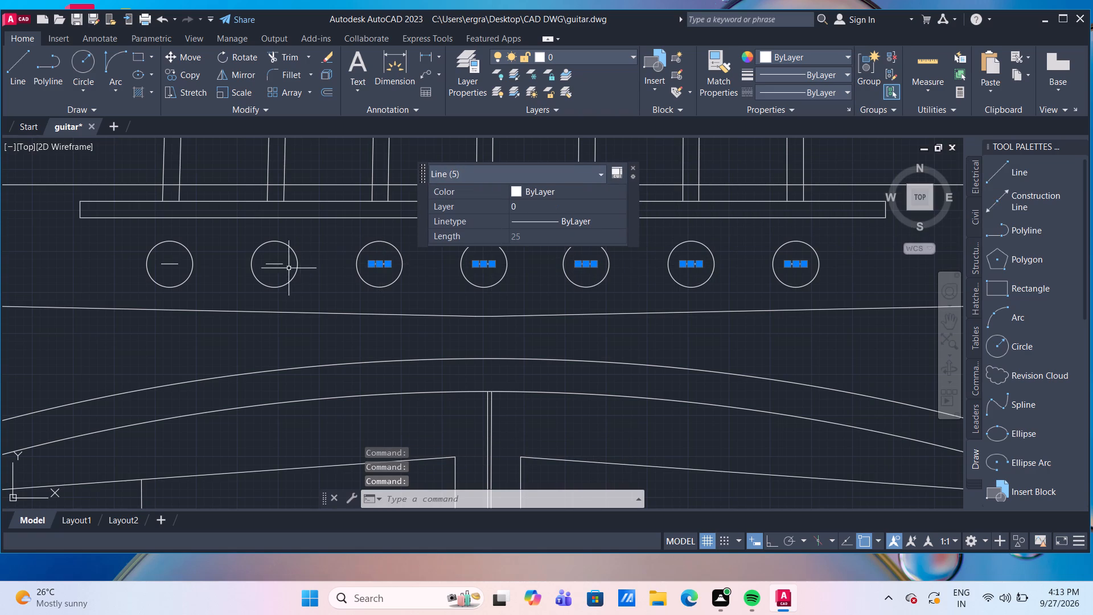
{"action": "left_click", "coordinate": [277, 265]}
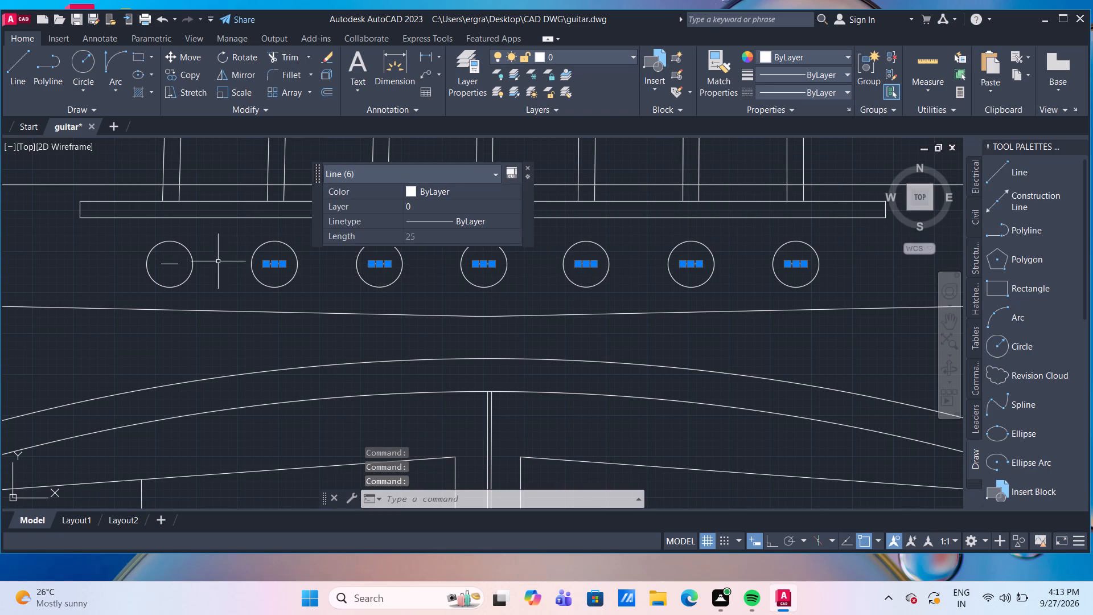
{"action": "left_click", "coordinate": [176, 266]}
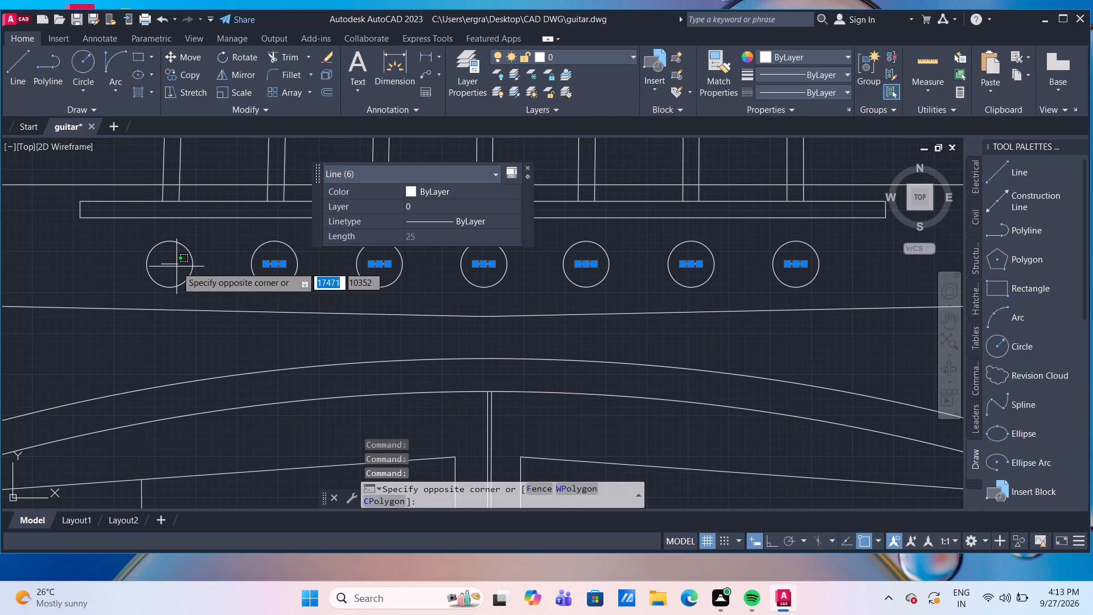
{"action": "left_click", "coordinate": [172, 256]}
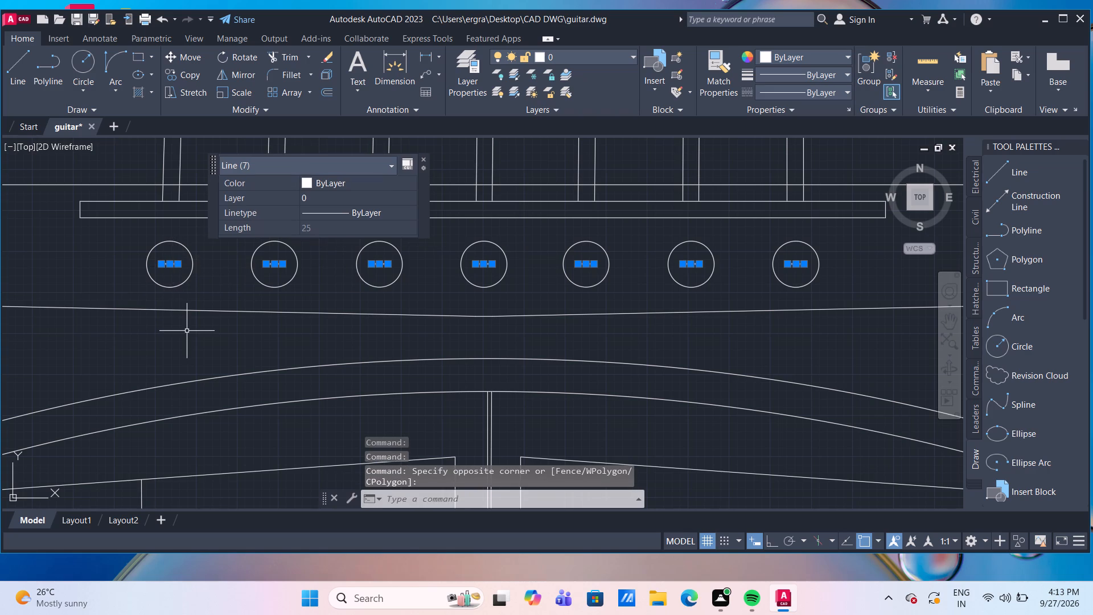
{"action": "key", "text": "Delete"}
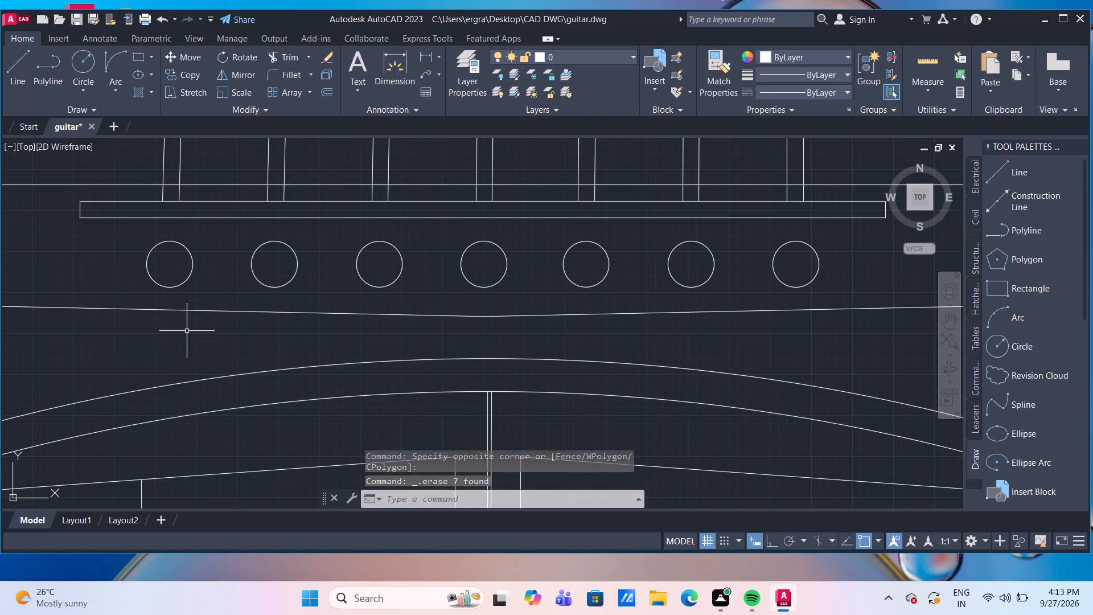
Examine the bridge pegs, the strings above them and the surrounding guitar body outline.
{"action": "scroll", "coordinate": [197, 332], "scroll_direction": "down", "scroll_amount": 2}
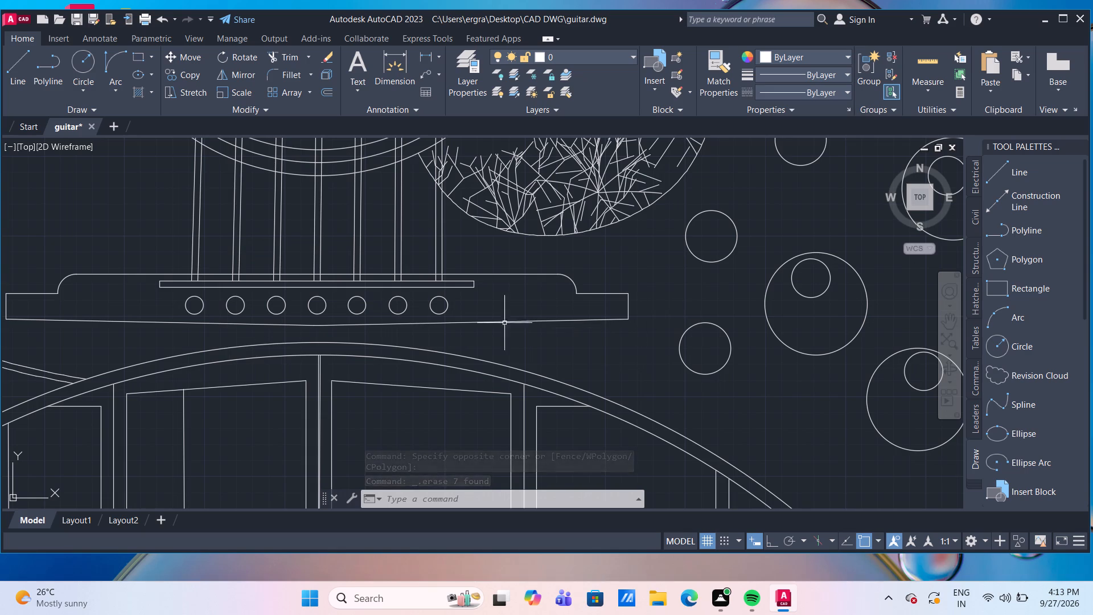
{"action": "scroll", "coordinate": [238, 264], "scroll_direction": "up", "scroll_amount": 3}
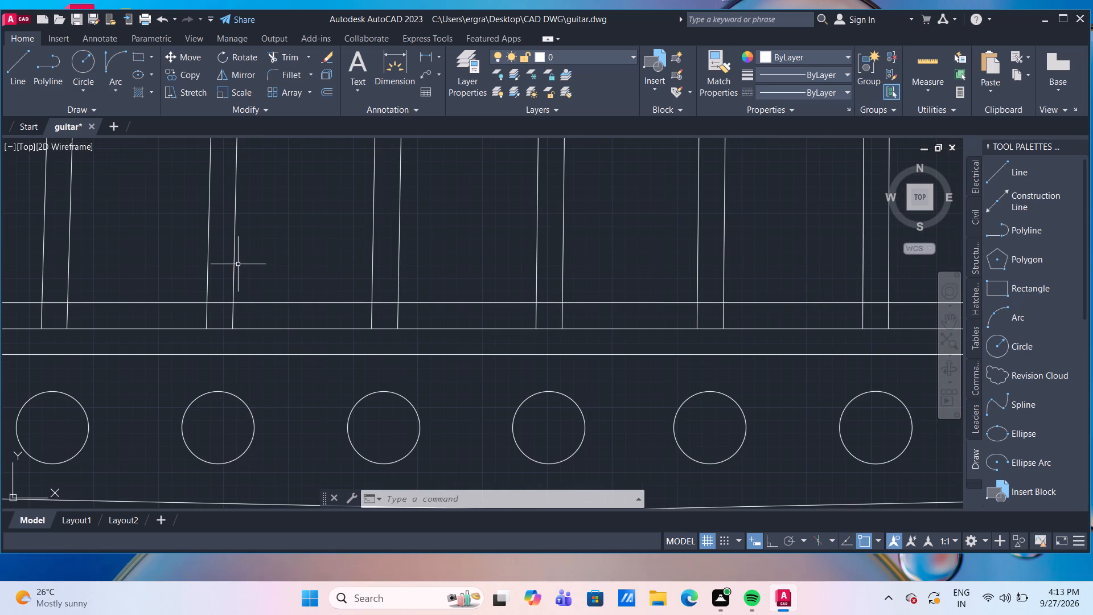
{"action": "scroll", "coordinate": [238, 264], "scroll_direction": "down", "scroll_amount": 3}
{"action": "scroll", "coordinate": [419, 276], "scroll_direction": "up", "scroll_amount": 3}
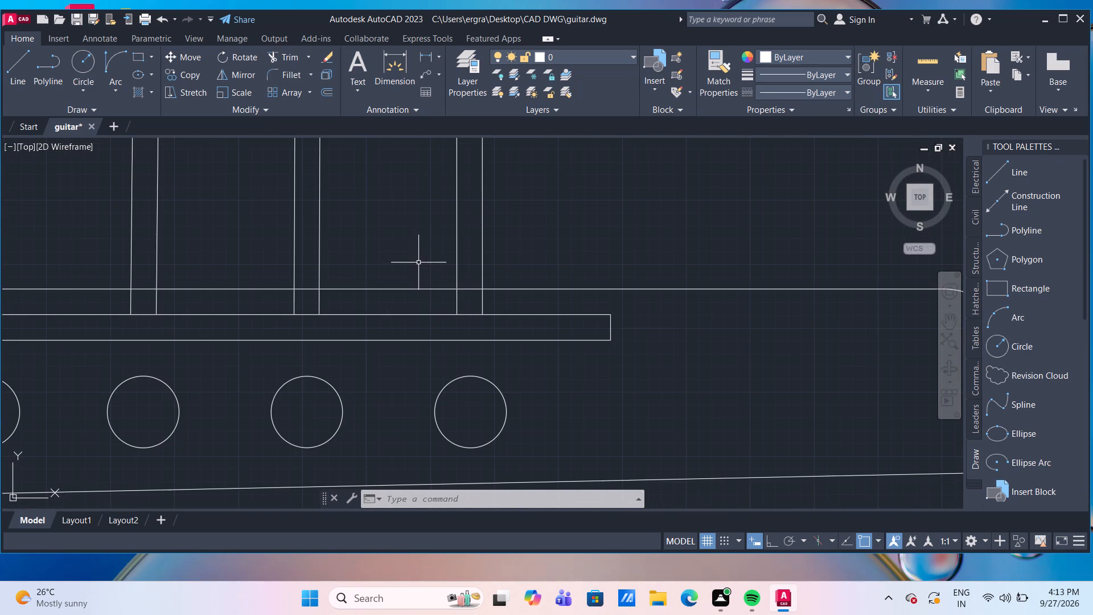
{"action": "scroll", "coordinate": [478, 299], "scroll_direction": "down", "scroll_amount": 3}
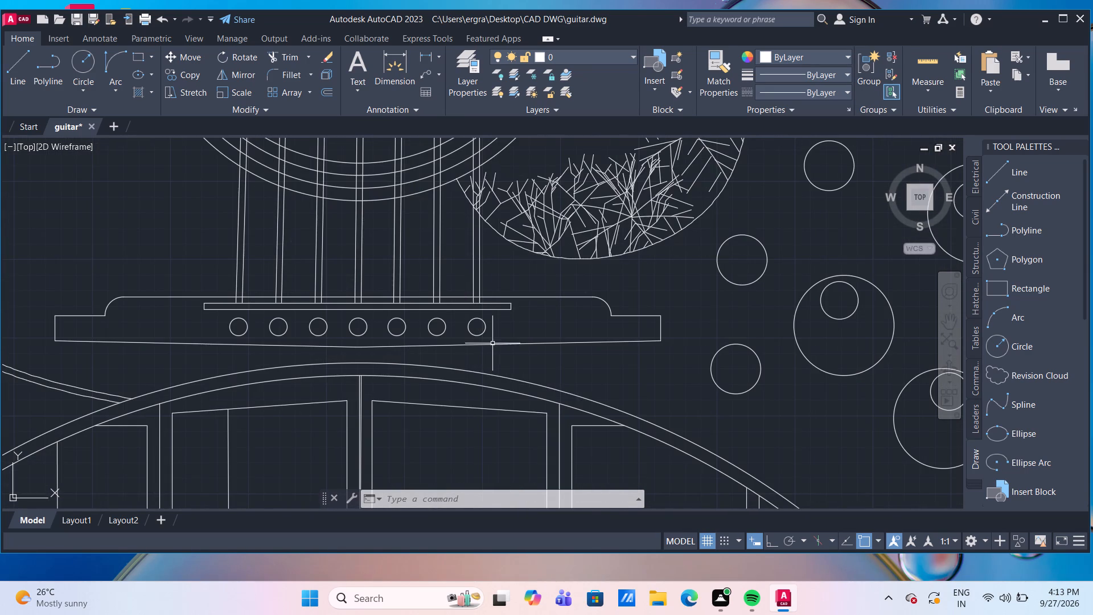
{"action": "scroll", "coordinate": [504, 350], "scroll_direction": "down", "scroll_amount": 1}
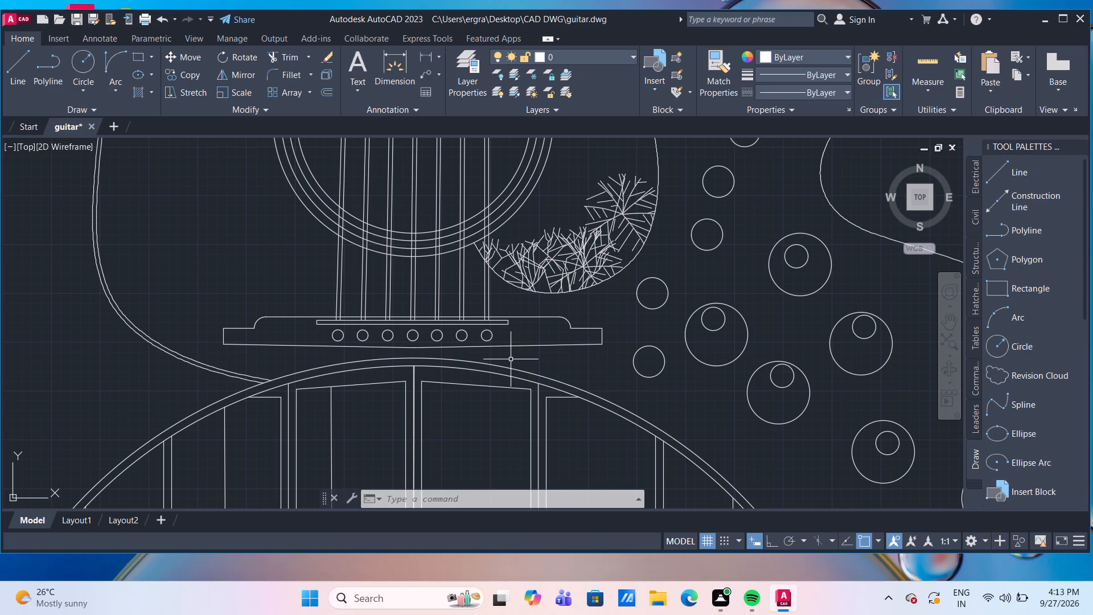
{"action": "scroll", "coordinate": [477, 335], "scroll_direction": "up", "scroll_amount": 3}
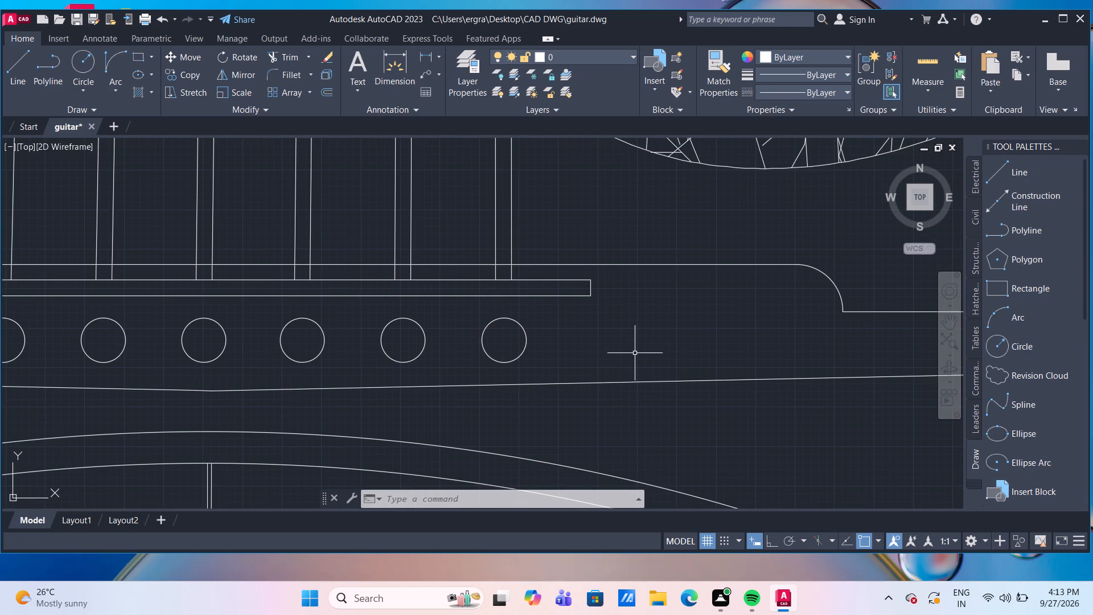
{"action": "scroll", "coordinate": [635, 353], "scroll_direction": "down", "scroll_amount": 5}
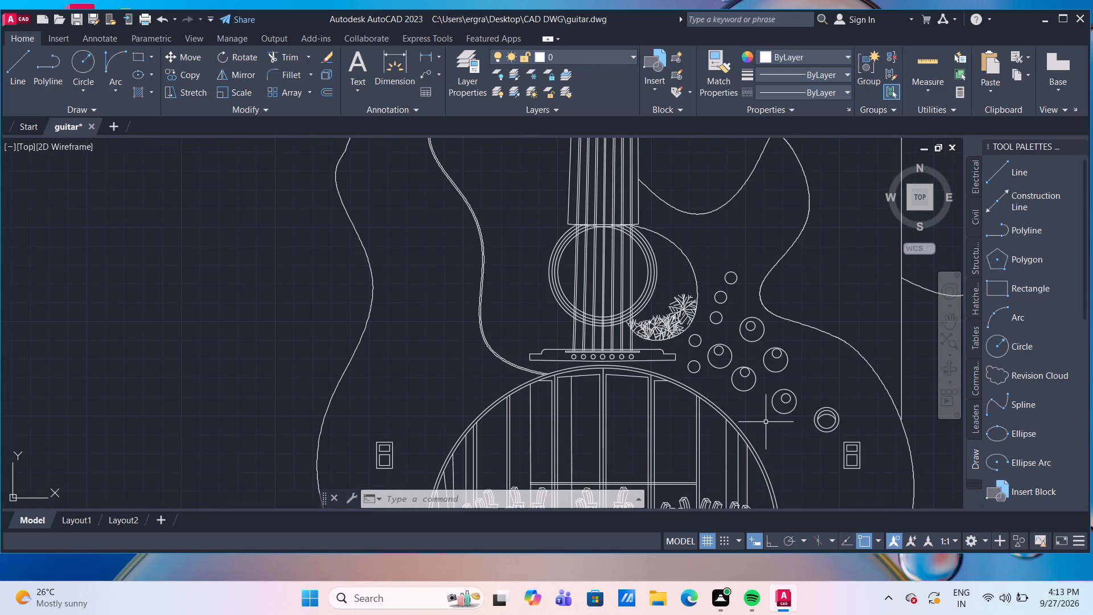
{"action": "scroll", "coordinate": [766, 424], "scroll_direction": "down", "scroll_amount": 2}
{"action": "scroll", "coordinate": [665, 336], "scroll_direction": "up", "scroll_amount": 4}
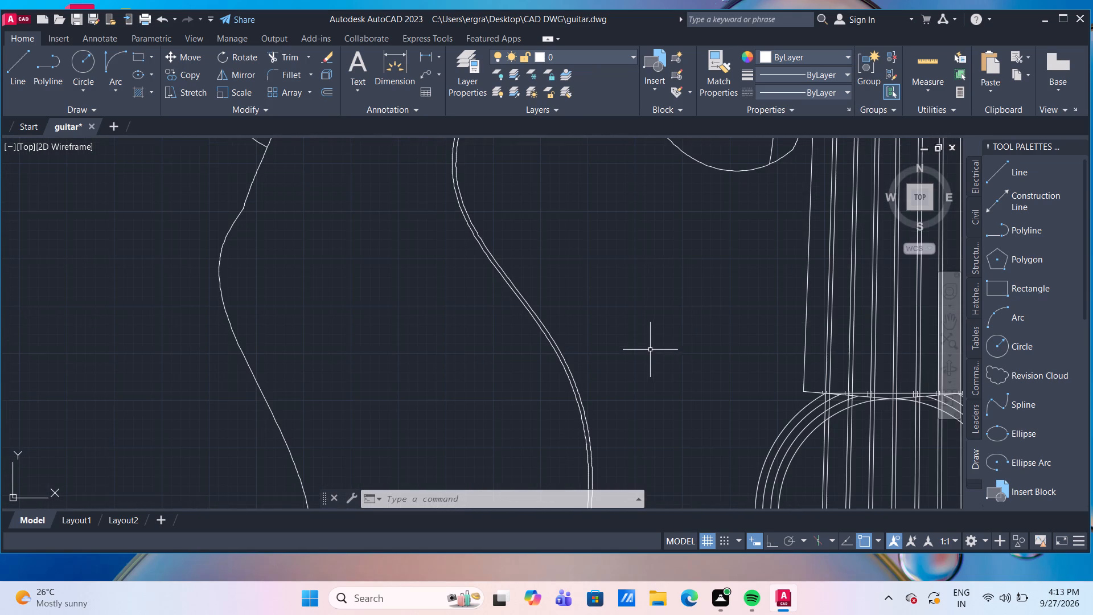
{"action": "middle_click_drag", "start_coordinate": [648, 354], "coordinate": [598, 250]}
{"action": "scroll", "coordinate": [597, 249], "scroll_direction": "down", "scroll_amount": 2}
{"action": "middle_click_drag", "start_coordinate": [611, 323], "coordinate": [498, 284]}
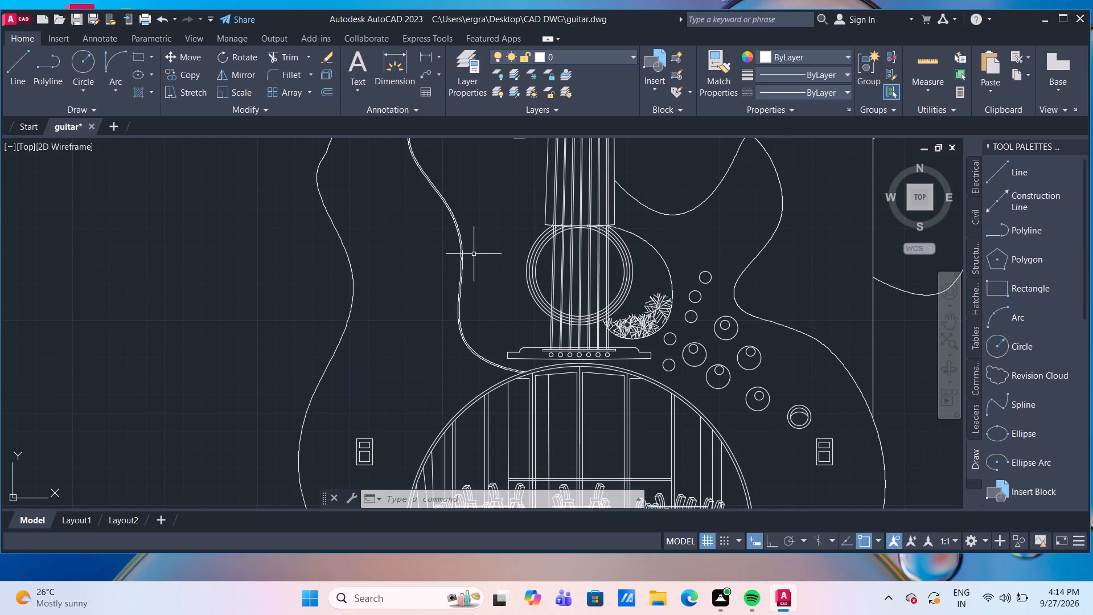
Set the colour of the two parallel curling splines on the guitar body to index colour 250.
{"action": "scroll", "coordinate": [474, 254], "scroll_direction": "down", "scroll_amount": 1}
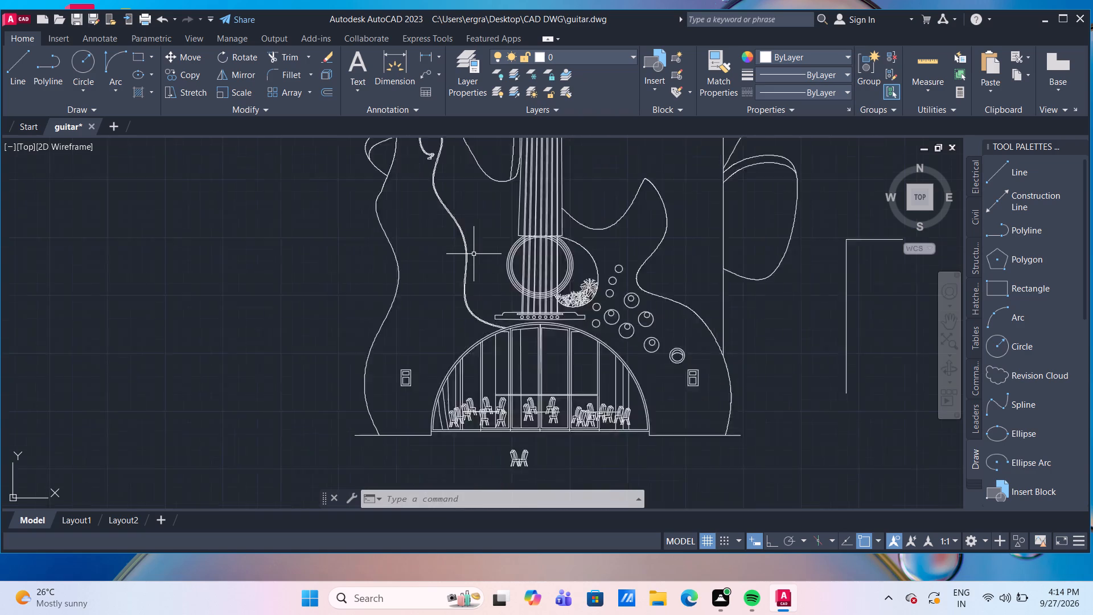
{"action": "scroll", "coordinate": [474, 254], "scroll_direction": "down", "scroll_amount": 2}
{"action": "scroll", "coordinate": [451, 216], "scroll_direction": "up", "scroll_amount": 6}
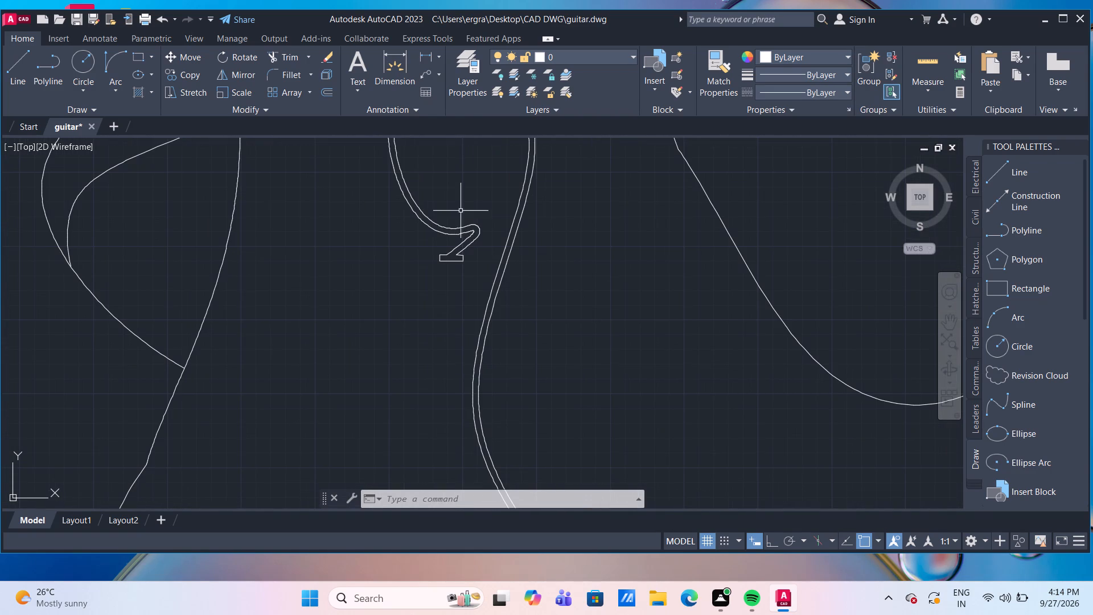
{"action": "left_click_drag", "start_coordinate": [478, 252], "coordinate": [474, 239]}
{"action": "left_click", "coordinate": [448, 196]}
{"action": "scroll", "coordinate": [448, 196], "scroll_direction": "down", "scroll_amount": 1}
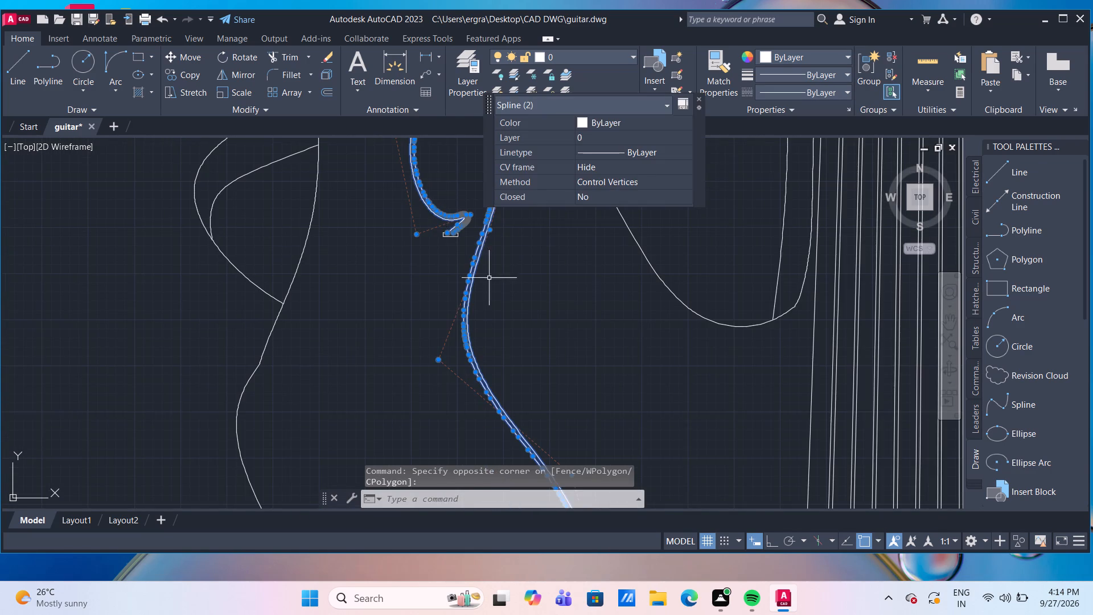
{"action": "scroll", "coordinate": [525, 298], "scroll_direction": "down", "scroll_amount": 3}
{"action": "scroll", "coordinate": [553, 384], "scroll_direction": "up", "scroll_amount": 1}
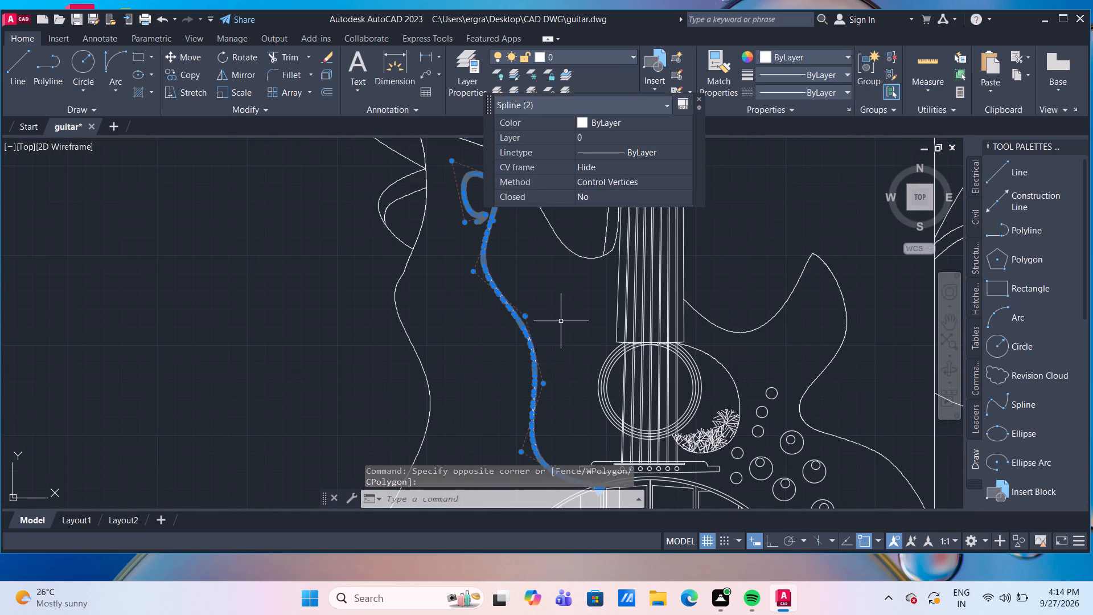
{"action": "scroll", "coordinate": [561, 321], "scroll_direction": "up", "scroll_amount": 3}
{"action": "scroll", "coordinate": [553, 313], "scroll_direction": "down", "scroll_amount": 1}
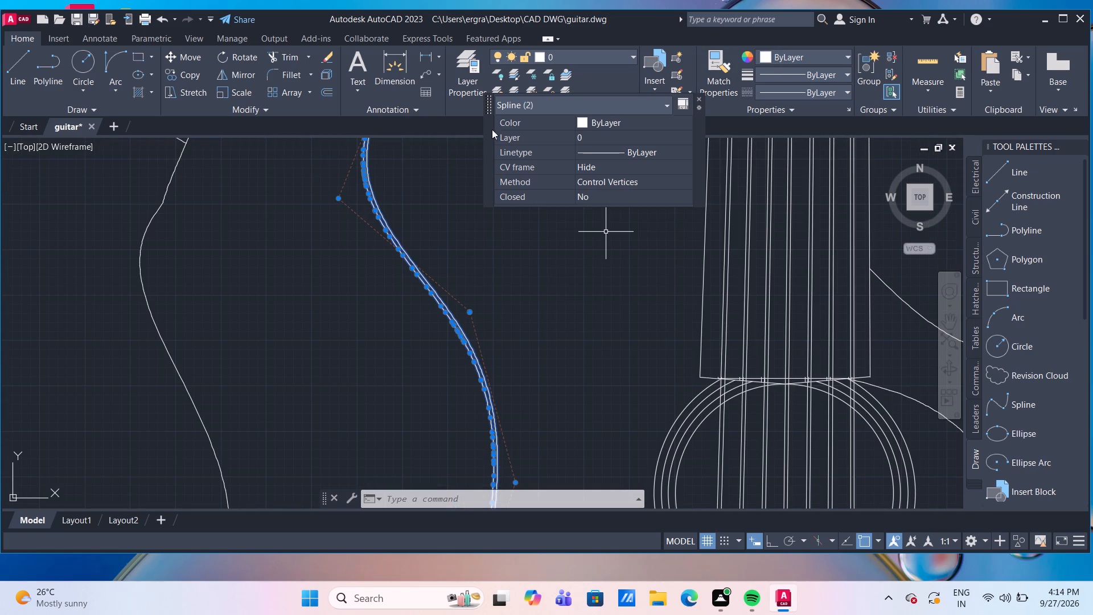
{"action": "left_click", "coordinate": [584, 124]}
{"action": "left_click", "coordinate": [584, 124]}
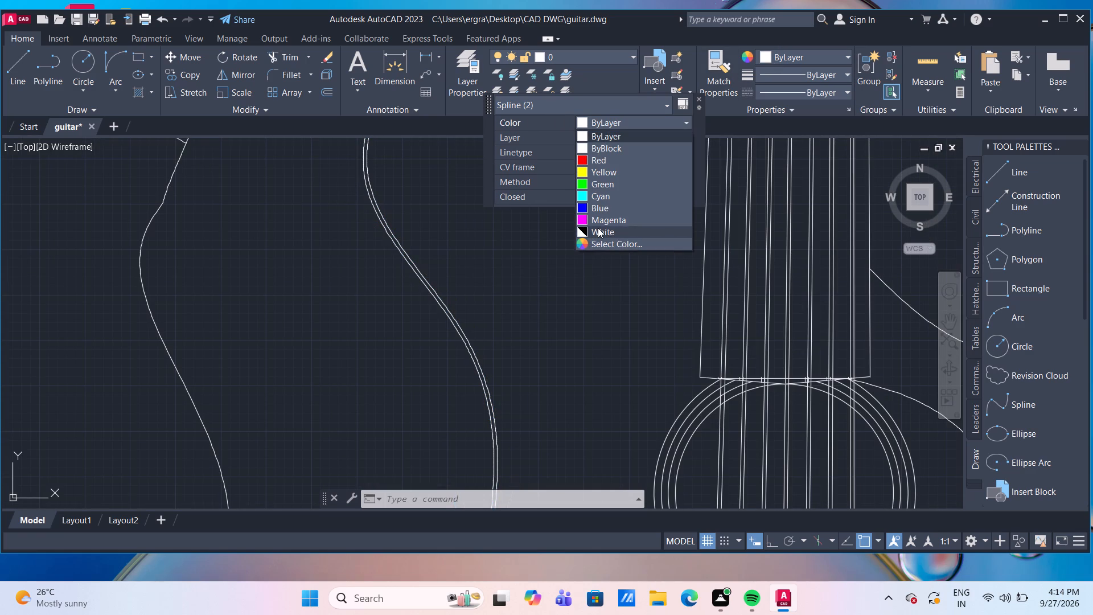
{"action": "scroll", "coordinate": [618, 196], "scroll_direction": "down", "scroll_amount": 4}
{"action": "left_click", "coordinate": [610, 244]}
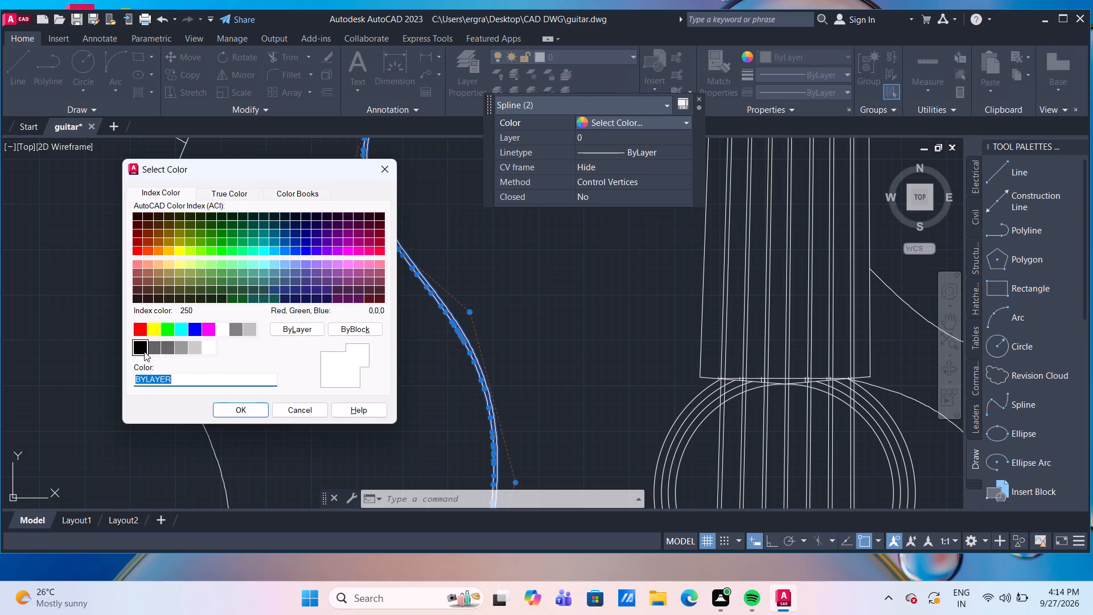
{"action": "left_click", "coordinate": [138, 344]}
{"action": "left_click", "coordinate": [248, 410]}
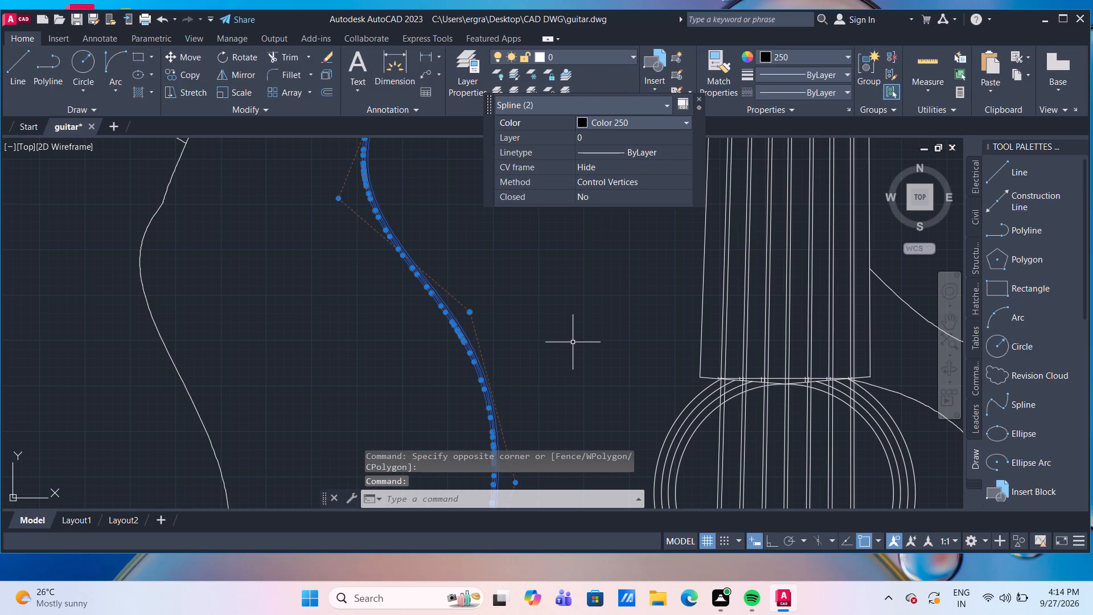
{"action": "key", "text": "Escape"}
{"action": "scroll", "coordinate": [573, 342], "scroll_direction": "down", "scroll_amount": 2}
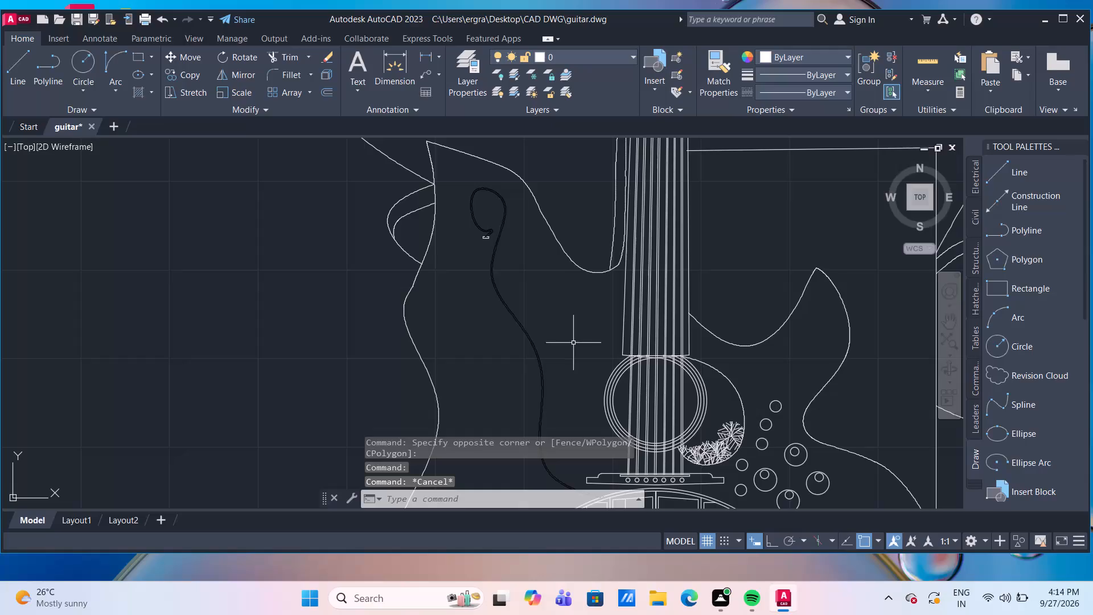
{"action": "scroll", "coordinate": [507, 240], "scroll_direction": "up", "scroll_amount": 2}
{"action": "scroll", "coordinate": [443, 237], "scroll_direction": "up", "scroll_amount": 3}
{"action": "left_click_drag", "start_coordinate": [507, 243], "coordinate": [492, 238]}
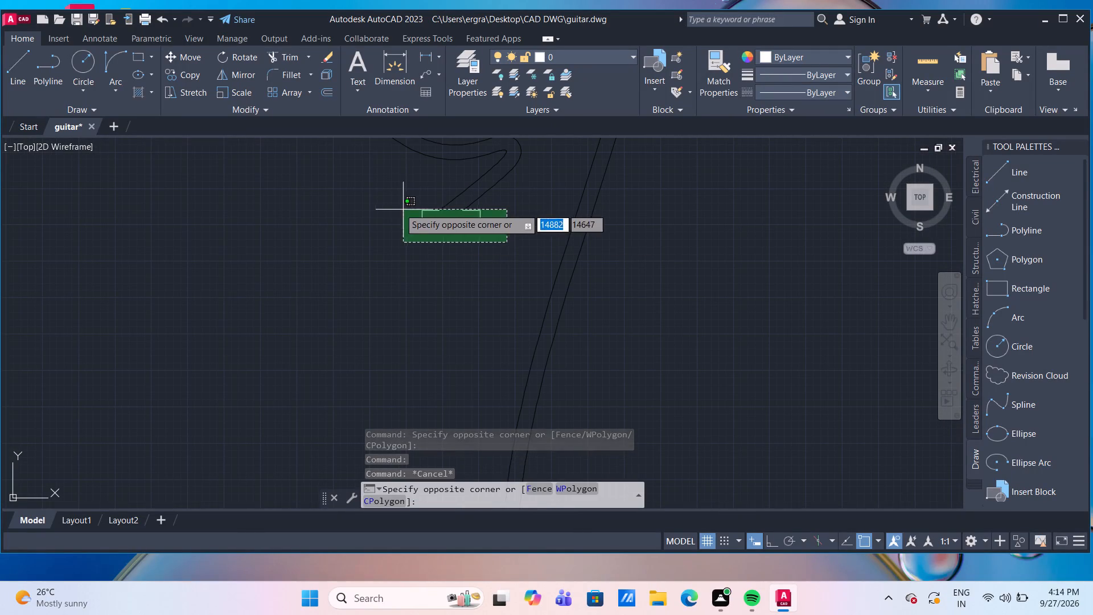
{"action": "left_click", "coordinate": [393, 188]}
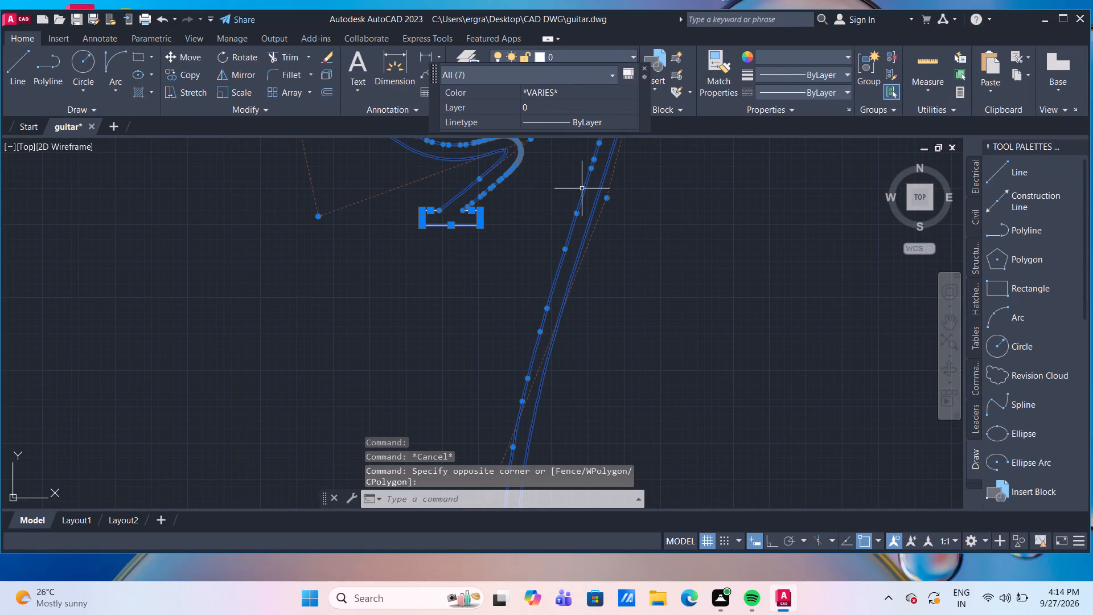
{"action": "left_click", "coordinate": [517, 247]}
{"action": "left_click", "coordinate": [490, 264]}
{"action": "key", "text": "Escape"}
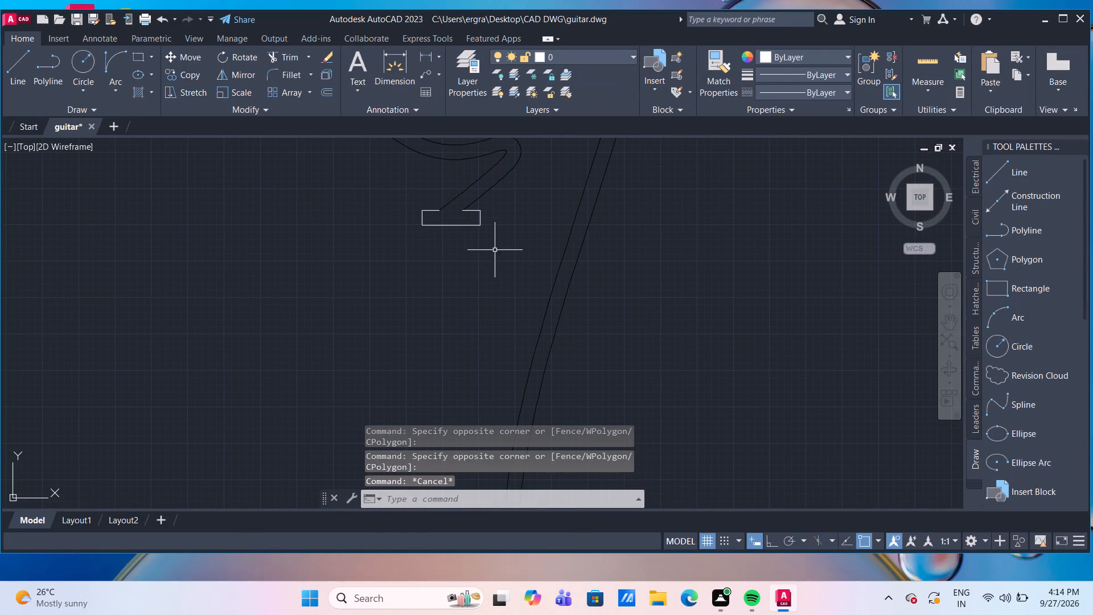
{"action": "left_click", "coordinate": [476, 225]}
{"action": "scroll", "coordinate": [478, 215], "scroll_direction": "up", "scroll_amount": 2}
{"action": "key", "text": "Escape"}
Set the colour of the five lines forming the small open rectangle at the curl's end to Color 250.
{"action": "left_click_drag", "start_coordinate": [489, 219], "coordinate": [480, 213]}
{"action": "left_click", "coordinate": [459, 200]}
{"action": "left_click_drag", "start_coordinate": [384, 259], "coordinate": [375, 256]}
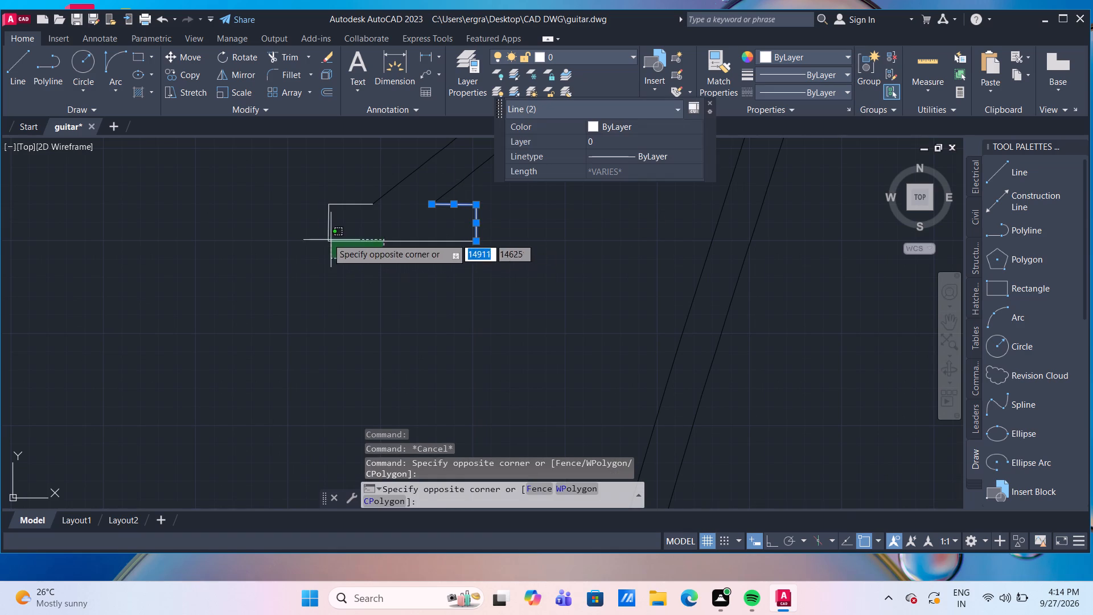
{"action": "left_click", "coordinate": [317, 229]}
{"action": "left_click_drag", "start_coordinate": [340, 215], "coordinate": [339, 206]}
{"action": "left_click", "coordinate": [332, 189]}
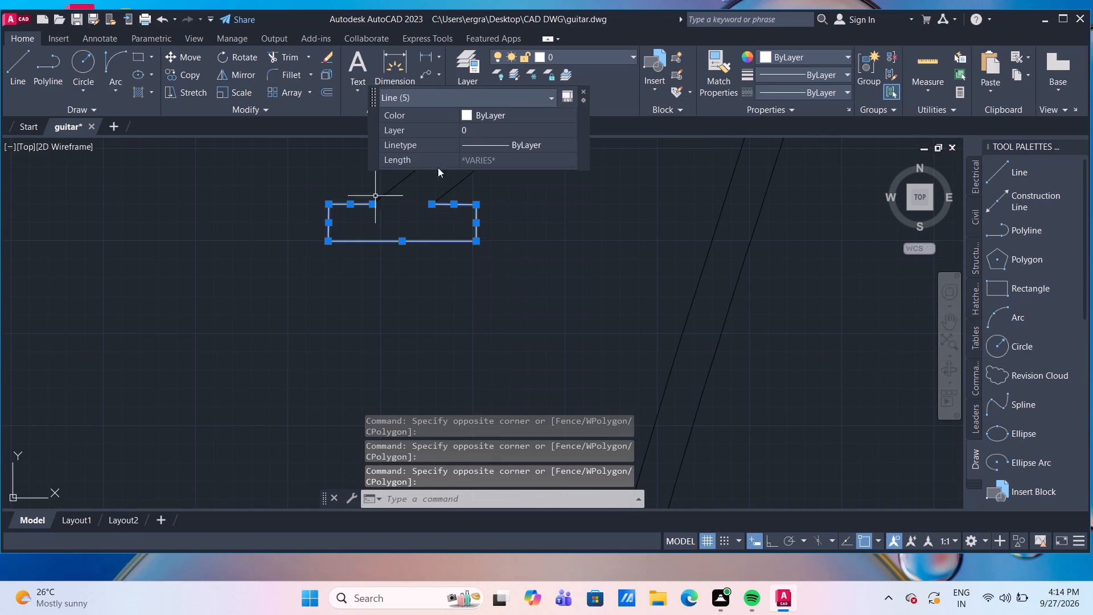
{"action": "left_click", "coordinate": [495, 111]}
{"action": "left_click", "coordinate": [495, 111]}
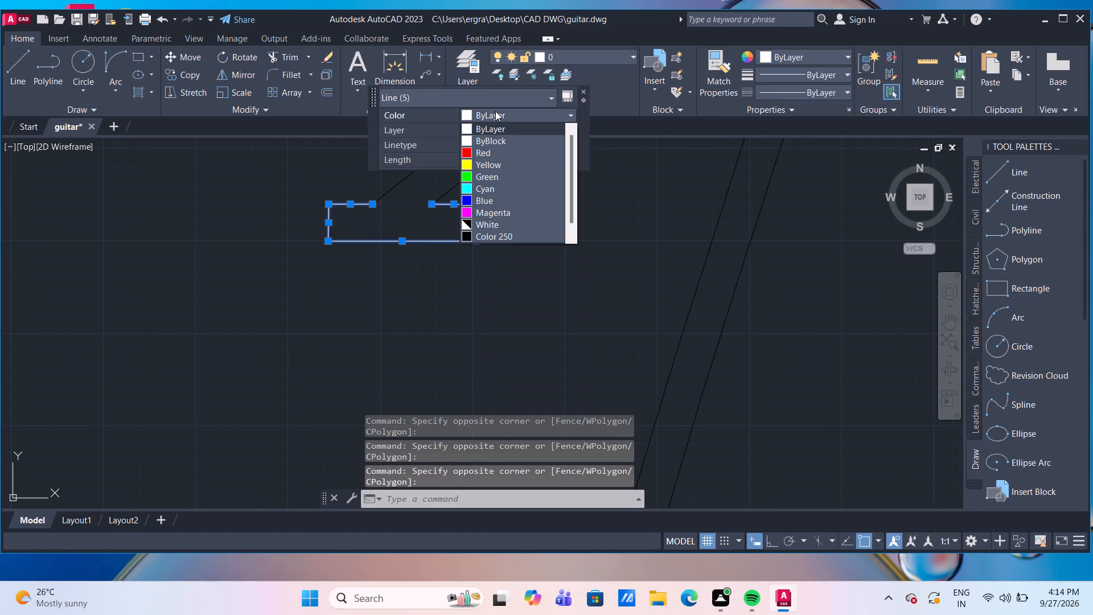
{"action": "left_click", "coordinate": [496, 237]}
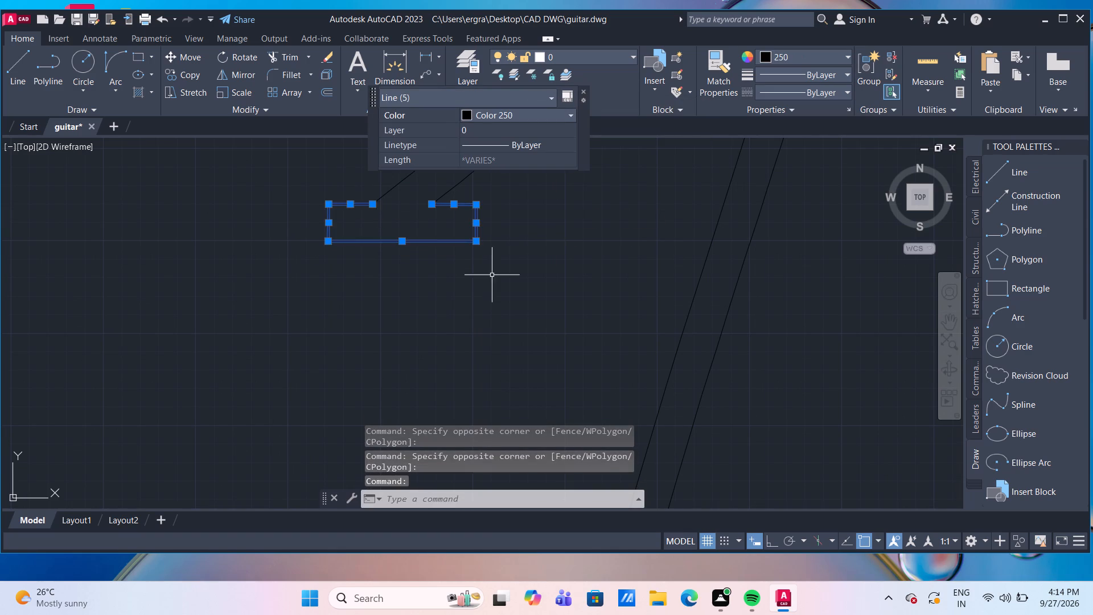
{"action": "key", "text": "Escape"}
Examine the guitar body, the bridge, the arched glazing with its chairs, and the spare chair pair below the ground line.
{"action": "scroll", "coordinate": [496, 297], "scroll_direction": "down", "scroll_amount": 3}
{"action": "scroll", "coordinate": [602, 318], "scroll_direction": "down", "scroll_amount": 3}
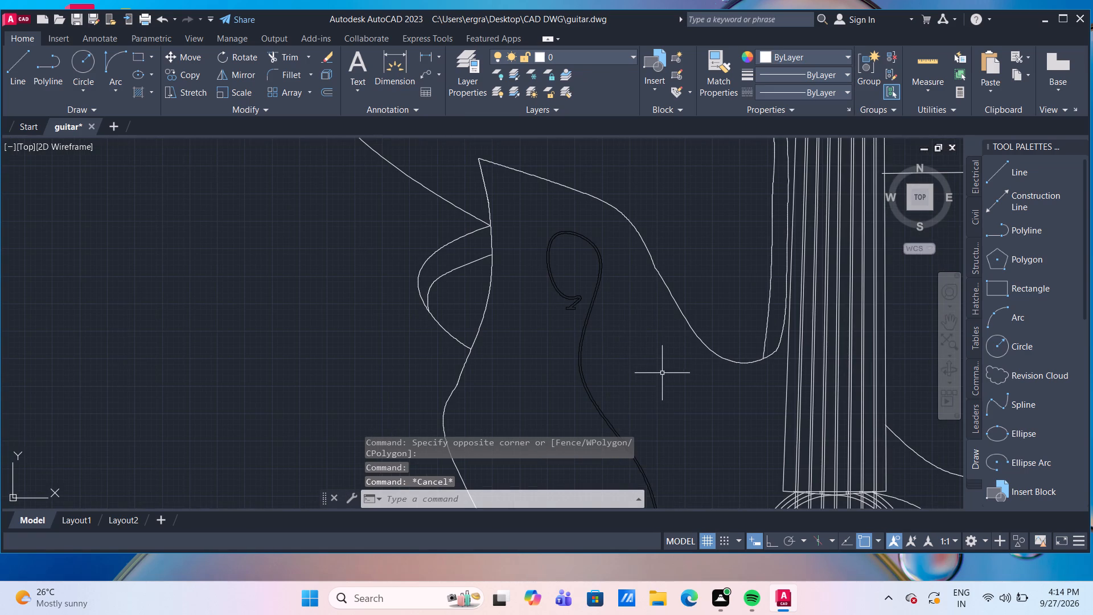
{"action": "middle_click_drag", "start_coordinate": [649, 362], "coordinate": [557, 267]}
{"action": "scroll", "coordinate": [556, 272], "scroll_direction": "down", "scroll_amount": 1}
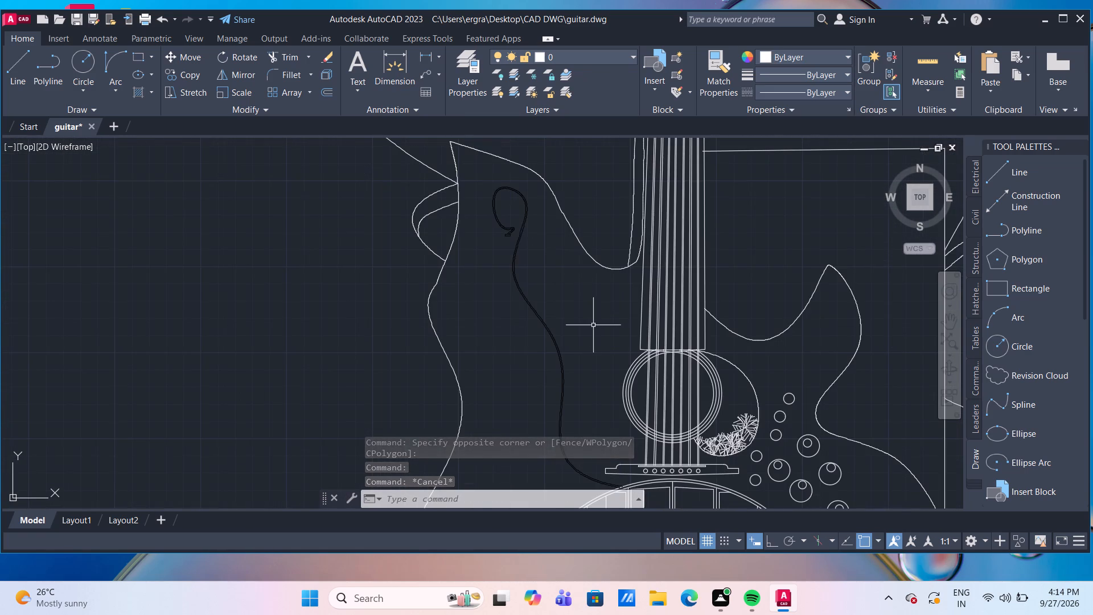
{"action": "scroll", "coordinate": [593, 325], "scroll_direction": "down", "scroll_amount": 3}
{"action": "scroll", "coordinate": [650, 356], "scroll_direction": "up", "scroll_amount": 3}
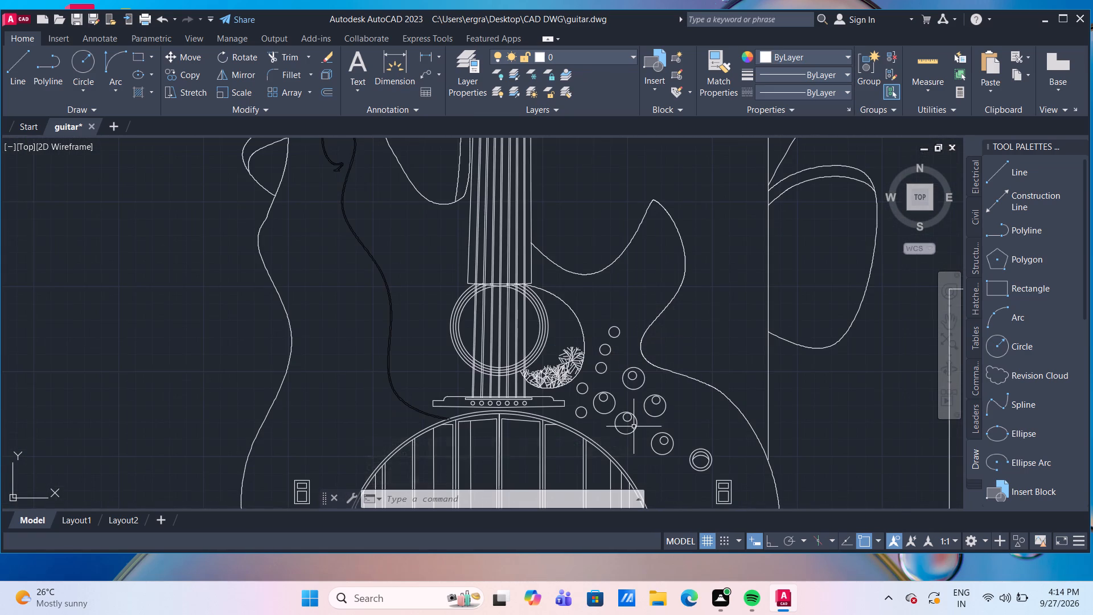
{"action": "scroll", "coordinate": [634, 427], "scroll_direction": "up", "scroll_amount": 1}
{"action": "middle_click_drag", "start_coordinate": [626, 413], "coordinate": [599, 351]}
{"action": "scroll", "coordinate": [495, 341], "scroll_direction": "down", "scroll_amount": 1}
{"action": "scroll", "coordinate": [598, 409], "scroll_direction": "down", "scroll_amount": 1}
{"action": "middle_click_drag", "start_coordinate": [598, 408], "coordinate": [569, 362]}
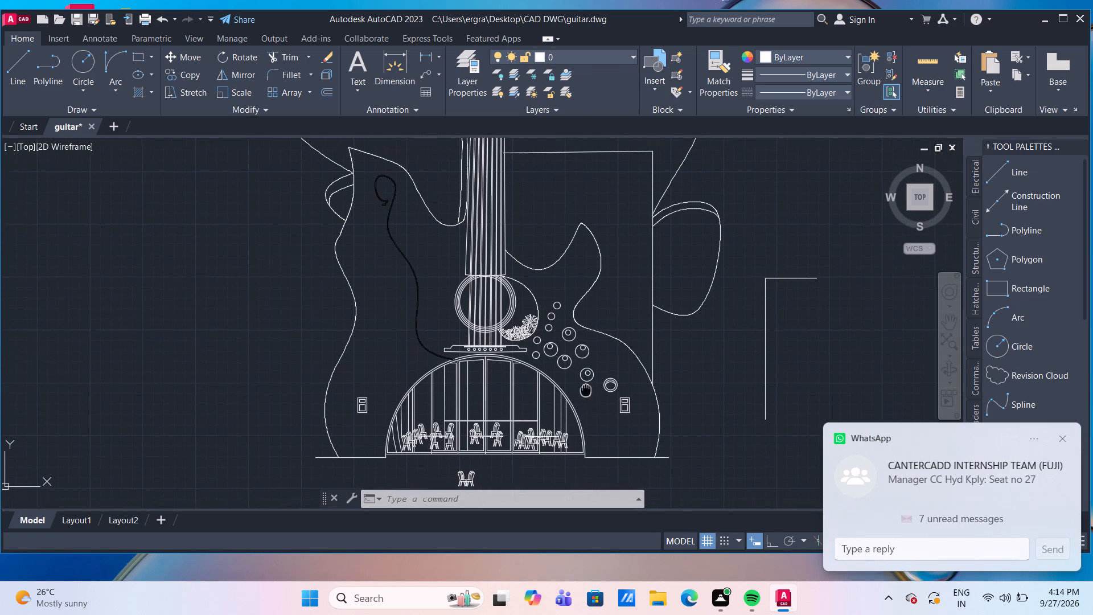
{"action": "middle_click_drag", "start_coordinate": [569, 362], "coordinate": [560, 350]}
{"action": "scroll", "coordinate": [478, 435], "scroll_direction": "up", "scroll_amount": 3}
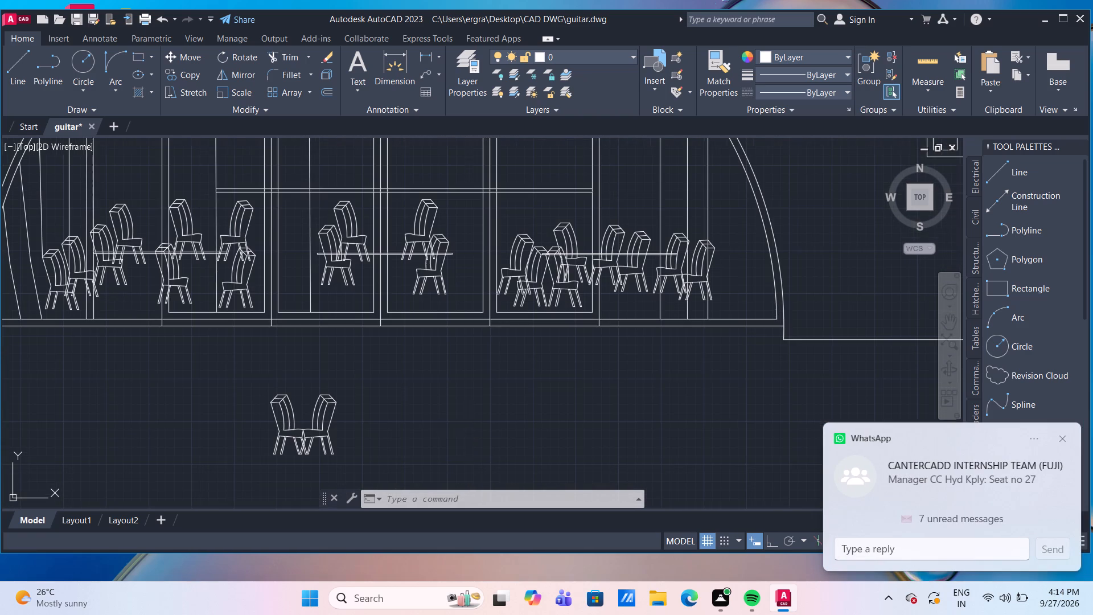
{"action": "scroll", "coordinate": [416, 437], "scroll_direction": "down", "scroll_amount": 1}
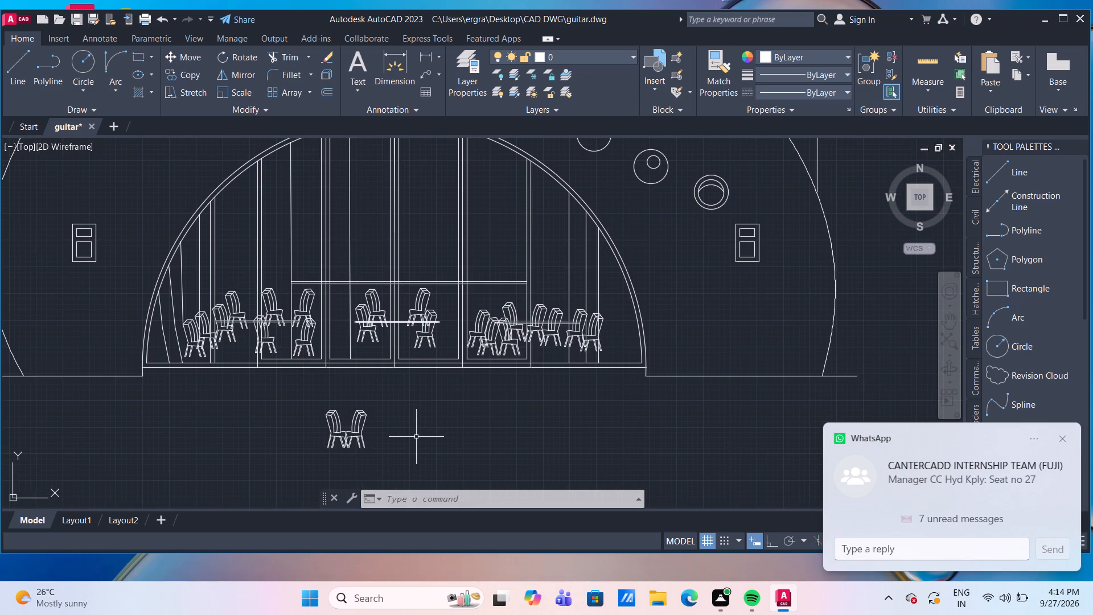
{"action": "middle_click_drag", "start_coordinate": [411, 434], "coordinate": [474, 415]}
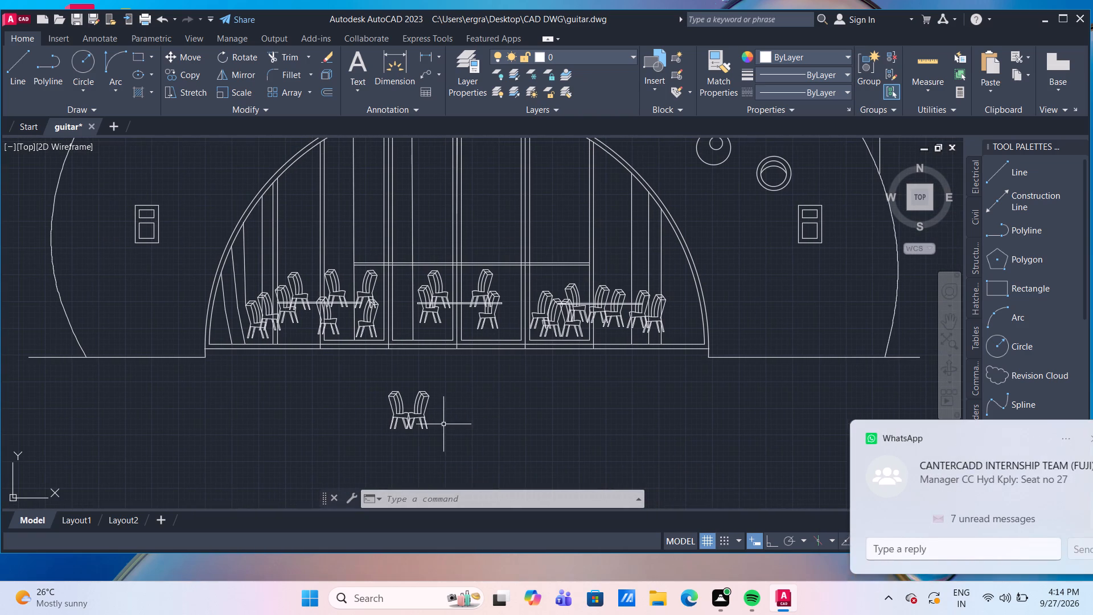
{"action": "left_click_drag", "start_coordinate": [447, 450], "coordinate": [426, 411]}
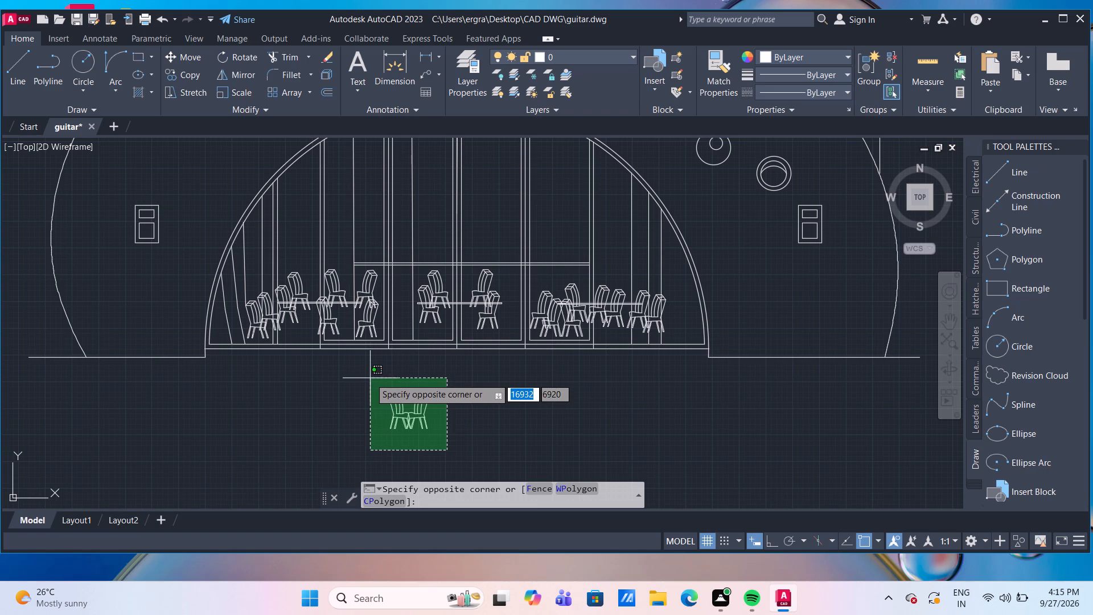
{"action": "left_click", "coordinate": [576, 392]}
{"action": "scroll", "coordinate": [576, 384], "scroll_direction": "down", "scroll_amount": 2}
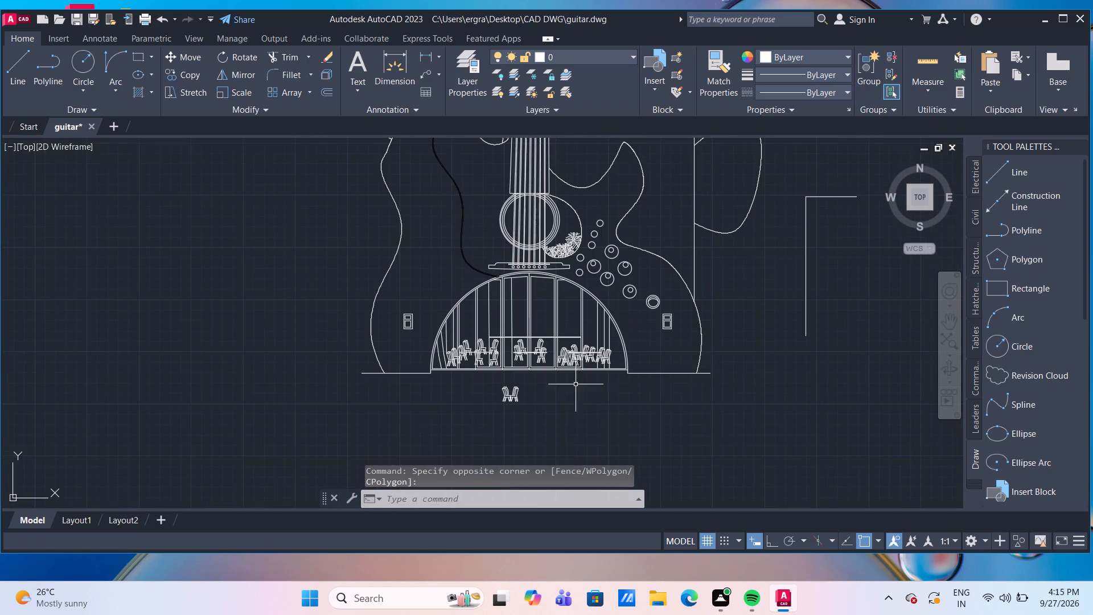
{"action": "scroll", "coordinate": [668, 346], "scroll_direction": "up", "scroll_amount": 2}
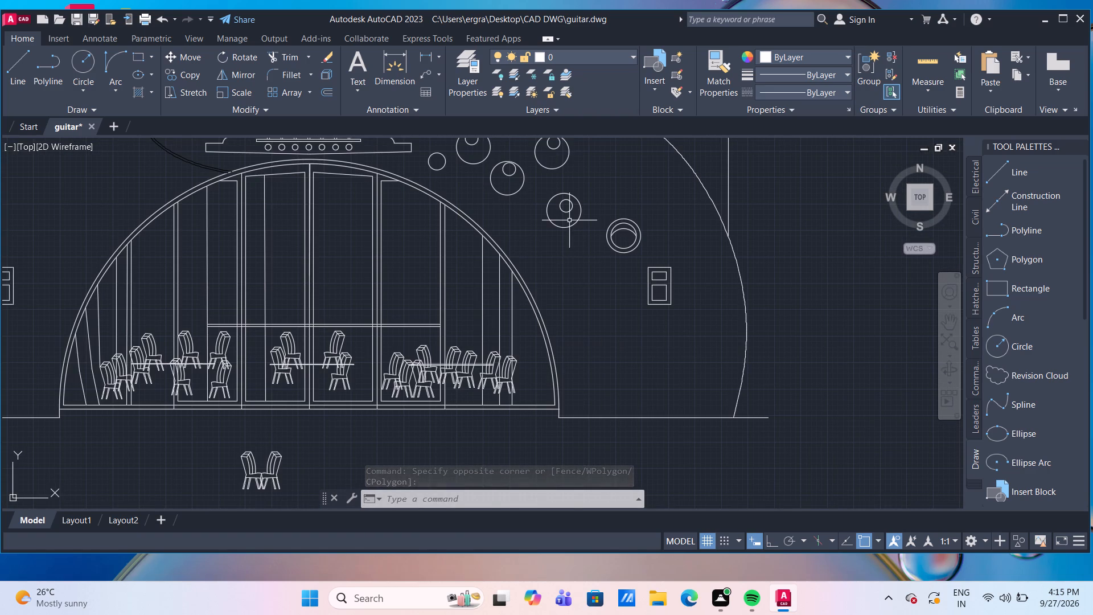
{"action": "middle_click_drag", "start_coordinate": [588, 275], "coordinate": [617, 311]}
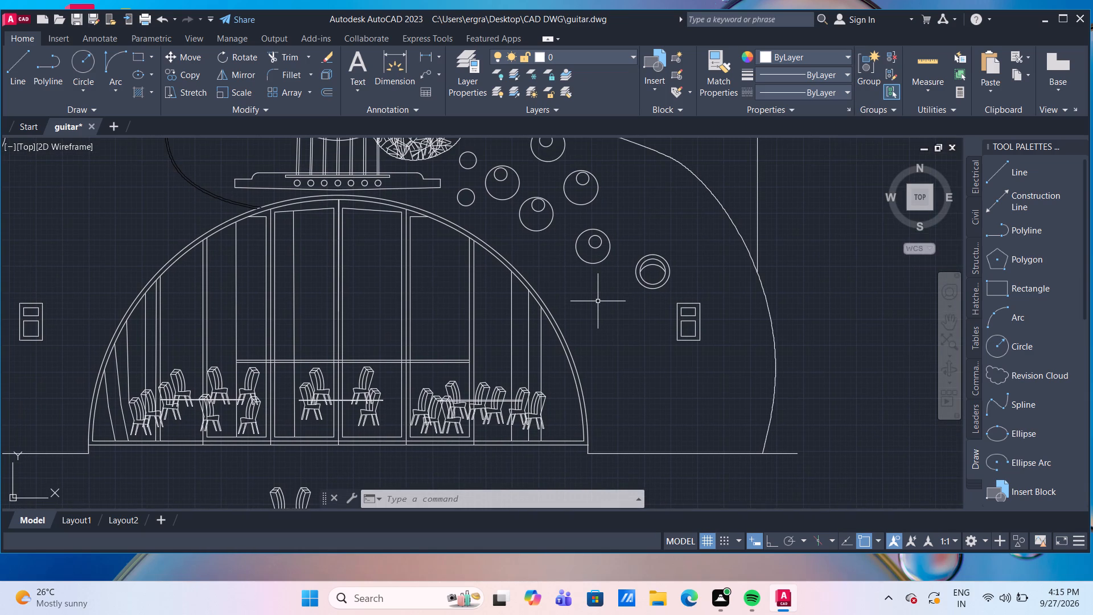
{"action": "scroll", "coordinate": [607, 310], "scroll_direction": "down", "scroll_amount": 5}
{"action": "scroll", "coordinate": [611, 235], "scroll_direction": "up", "scroll_amount": 3}
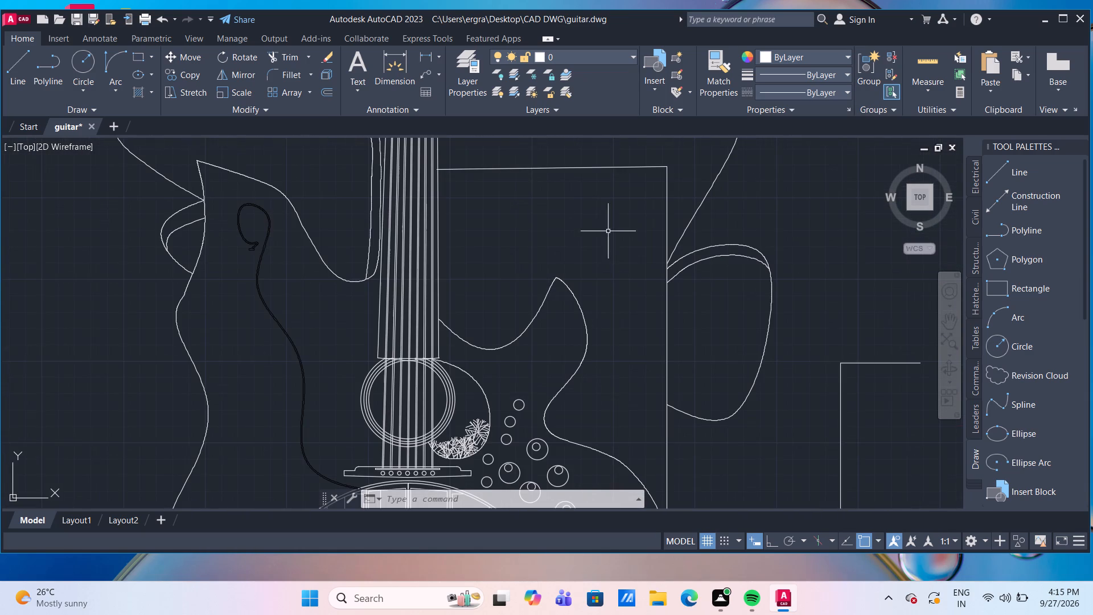
Trim the stub of the block's top horizontal line where it overruns the outer edge of the guitar neck.
{"action": "middle_click_drag", "start_coordinate": [589, 222], "coordinate": [579, 310]}
{"action": "scroll", "coordinate": [405, 255], "scroll_direction": "up", "scroll_amount": 3}
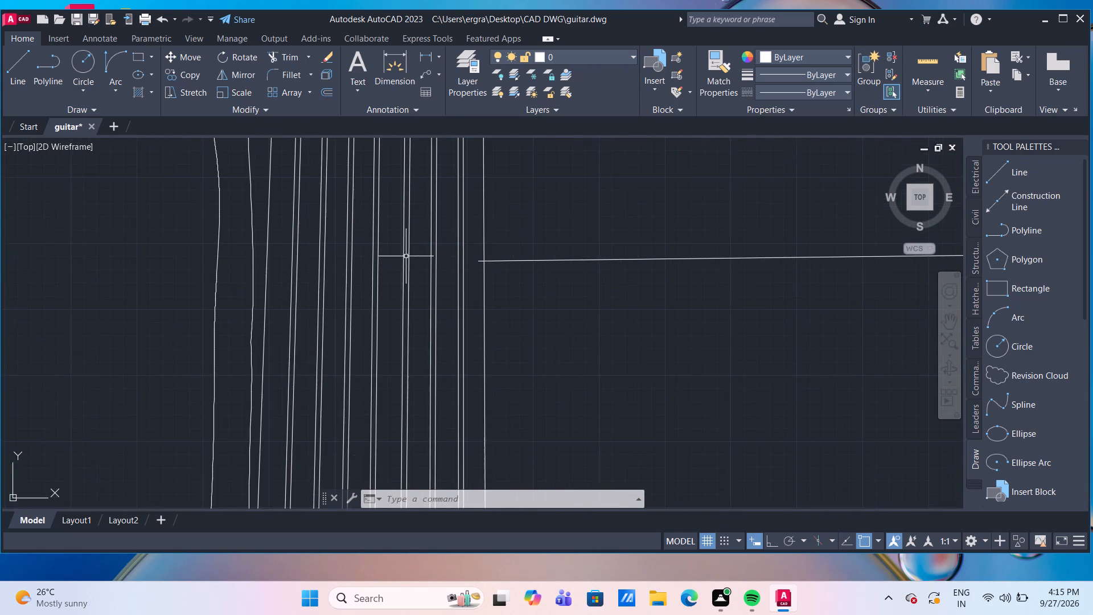
{"action": "scroll", "coordinate": [471, 263], "scroll_direction": "up", "scroll_amount": 2}
{"action": "type", "text": "tr"}
{"action": "key", "text": "Return"}
{"action": "left_click", "coordinate": [489, 259]}
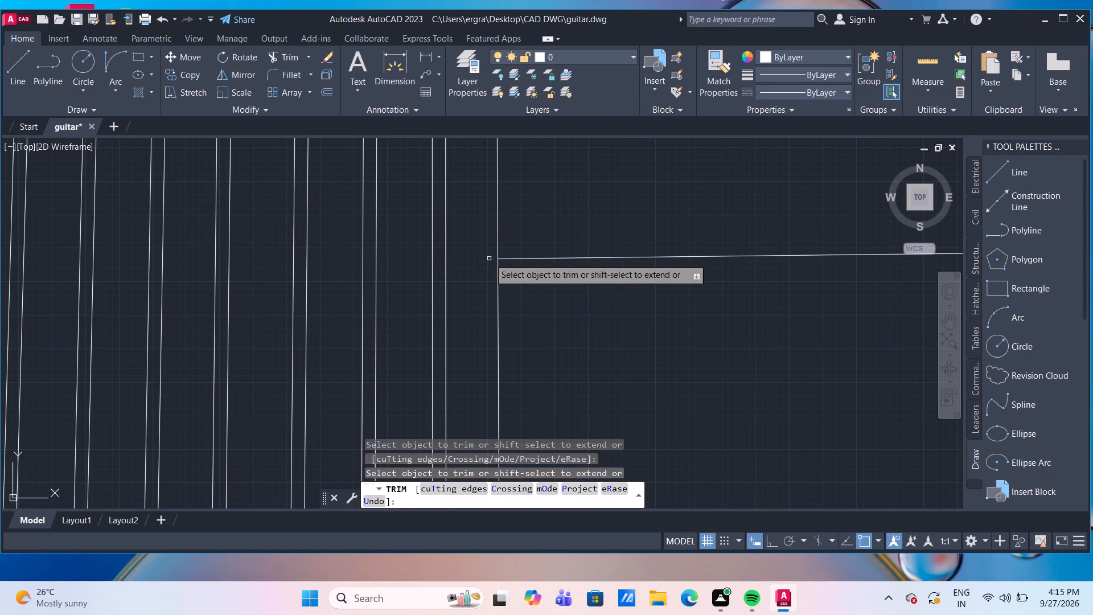
{"action": "scroll", "coordinate": [638, 325], "scroll_direction": "down", "scroll_amount": 3}
{"action": "scroll", "coordinate": [768, 355], "scroll_direction": "down", "scroll_amount": 2}
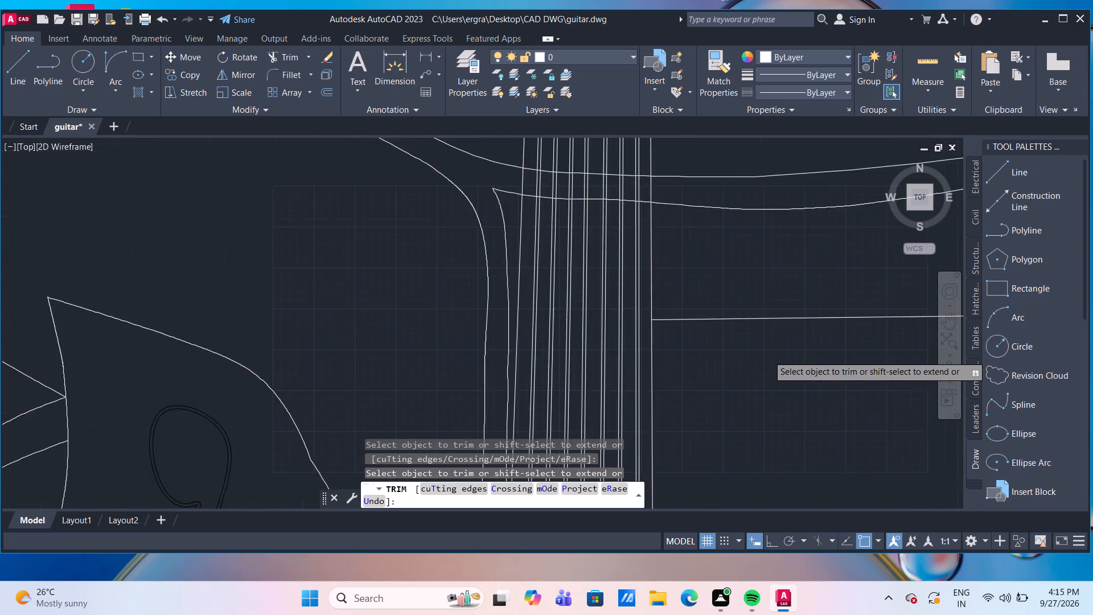
{"action": "scroll", "coordinate": [765, 353], "scroll_direction": "down", "scroll_amount": 3}
{"action": "middle_click_drag", "start_coordinate": [779, 400], "coordinate": [422, 266]}
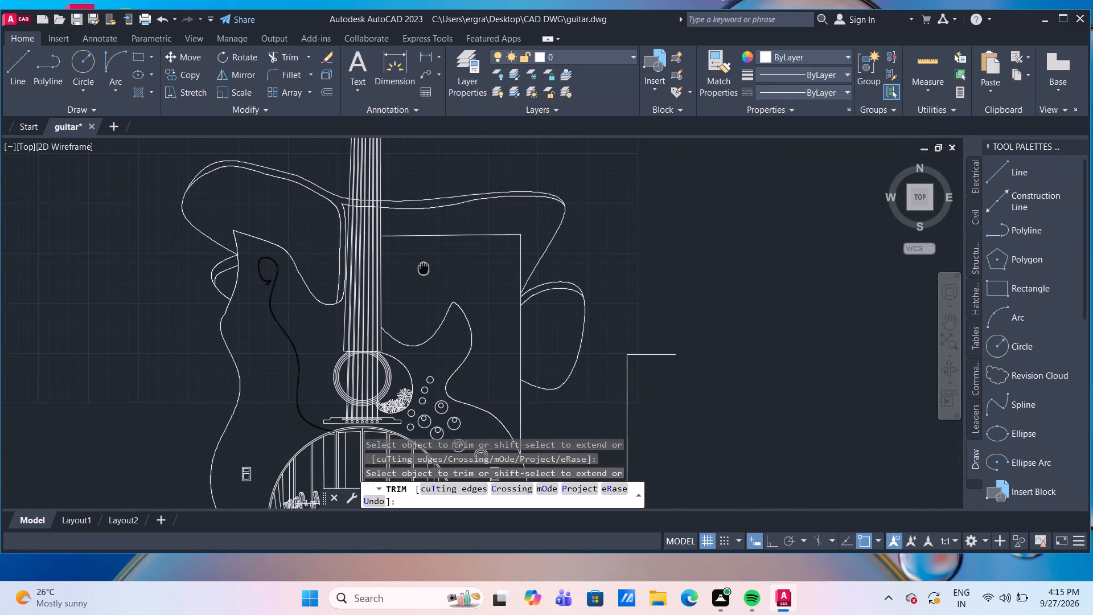
{"action": "scroll", "coordinate": [521, 329], "scroll_direction": "up", "scroll_amount": 2}
{"action": "middle_click_drag", "start_coordinate": [529, 323], "coordinate": [513, 257]}
{"action": "scroll", "coordinate": [513, 257], "scroll_direction": "down", "scroll_amount": 2}
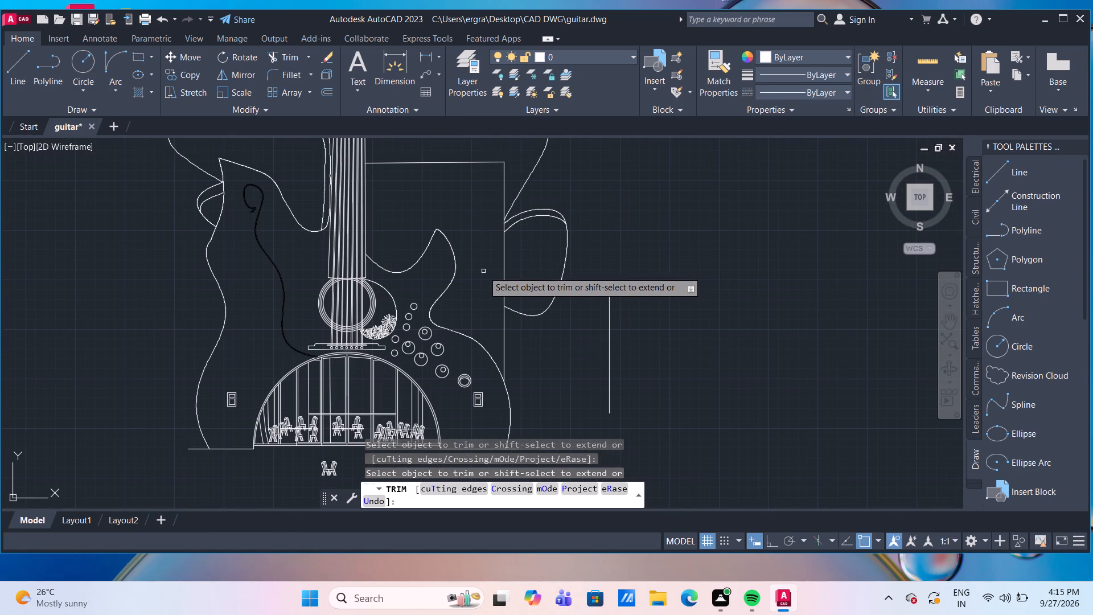
{"action": "key", "text": "Escape"}
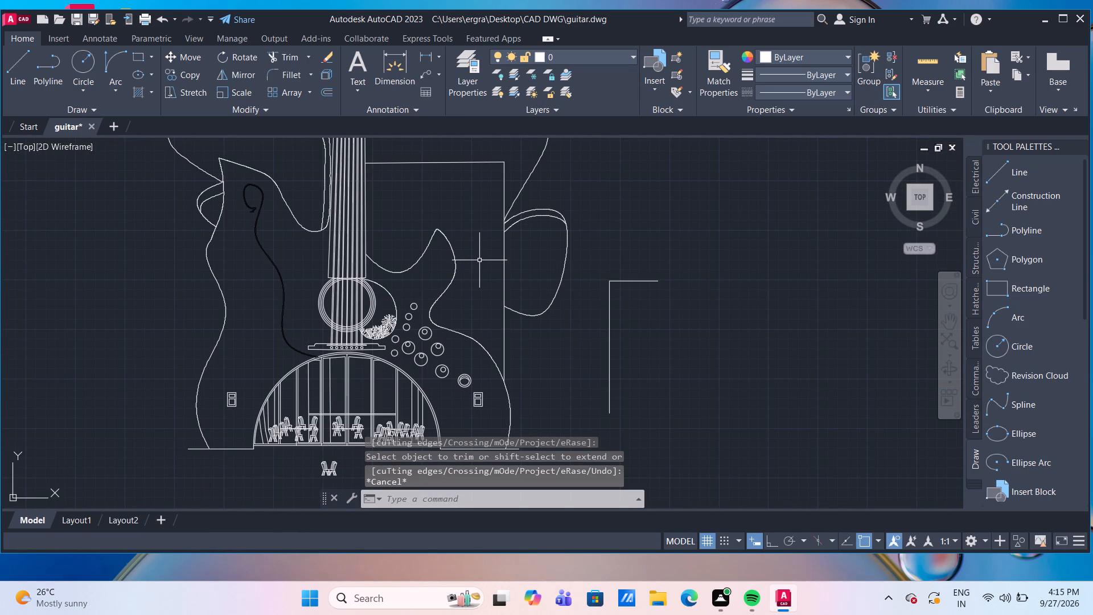
Offset the top horizontal line of the block beside the neck downward by 200 and its outer vertical line inward by 200.
{"action": "middle_click_drag", "start_coordinate": [479, 260], "coordinate": [476, 259]}
{"action": "middle_click_drag", "start_coordinate": [476, 259], "coordinate": [451, 265]}
{"action": "key", "text": "o"}
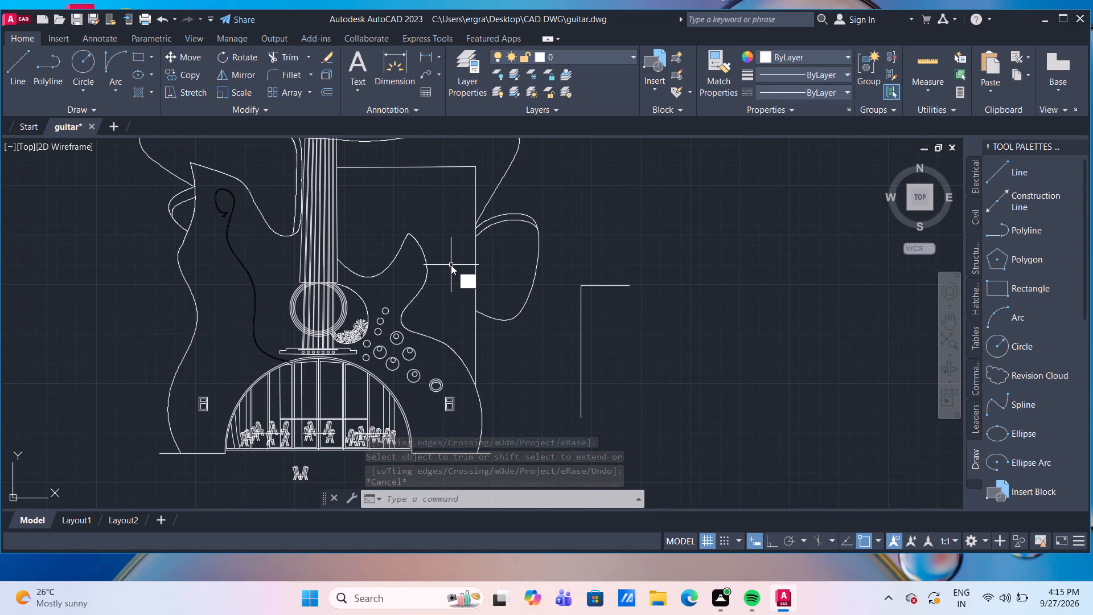
{"action": "key", "text": "Return"}
{"action": "key", "text": "Return"}
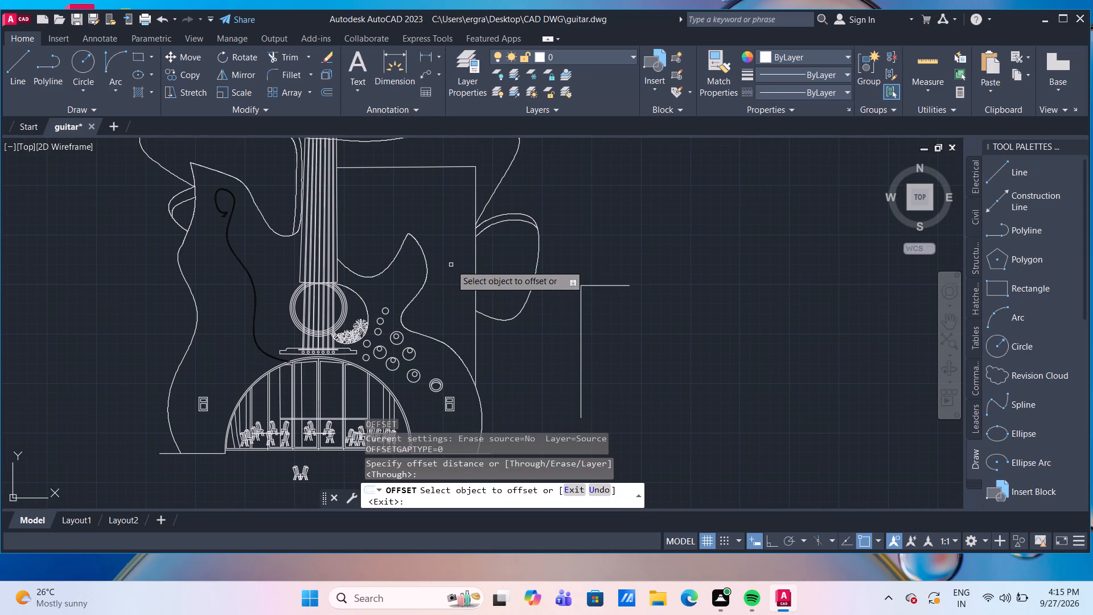
{"action": "left_click", "coordinate": [425, 166]}
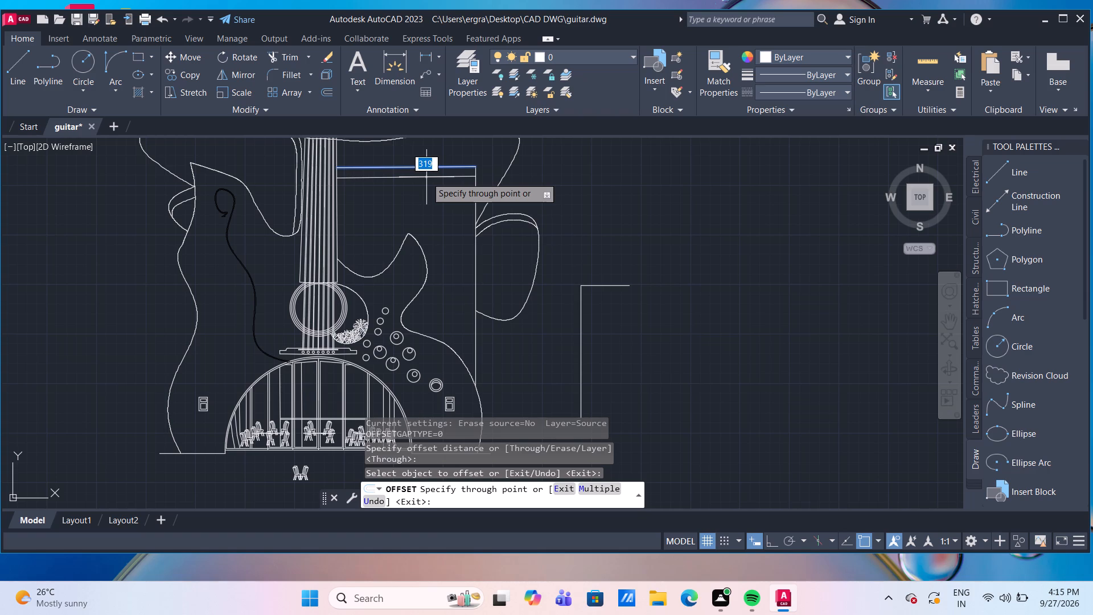
{"action": "type", "text": "200"}
{"action": "key", "text": "Return"}
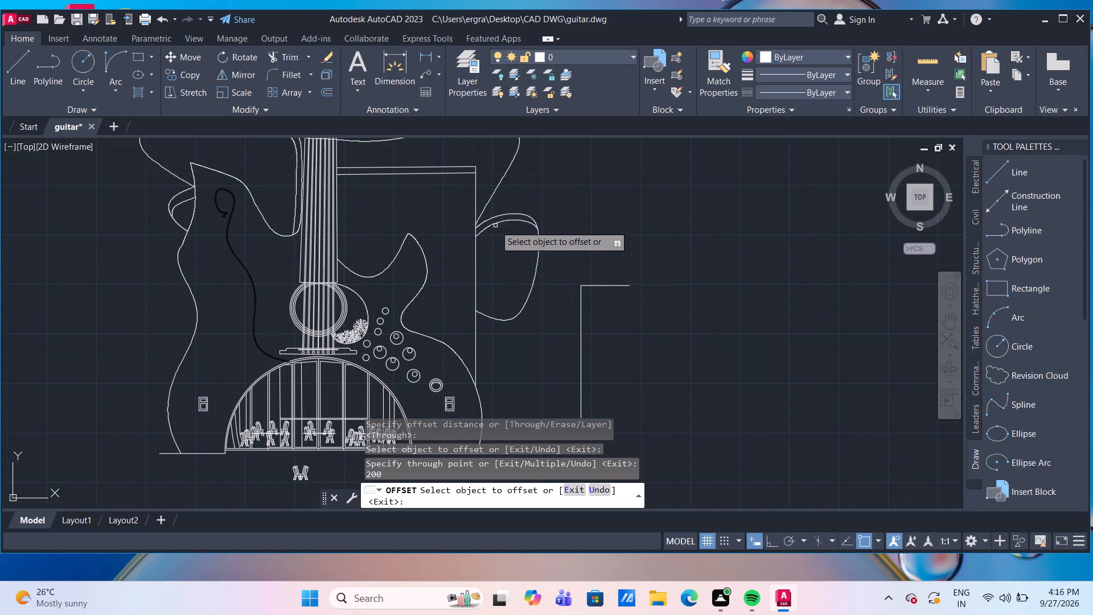
{"action": "left_click_drag", "start_coordinate": [475, 260], "coordinate": [469, 259]}
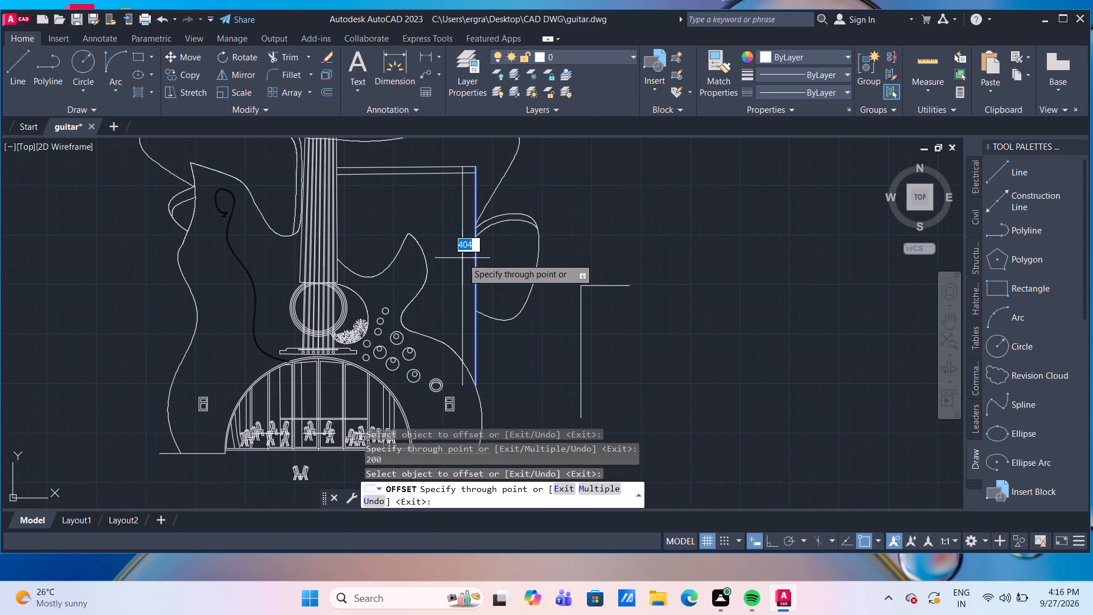
{"action": "type", "text": "200"}
{"action": "key", "text": "Return"}
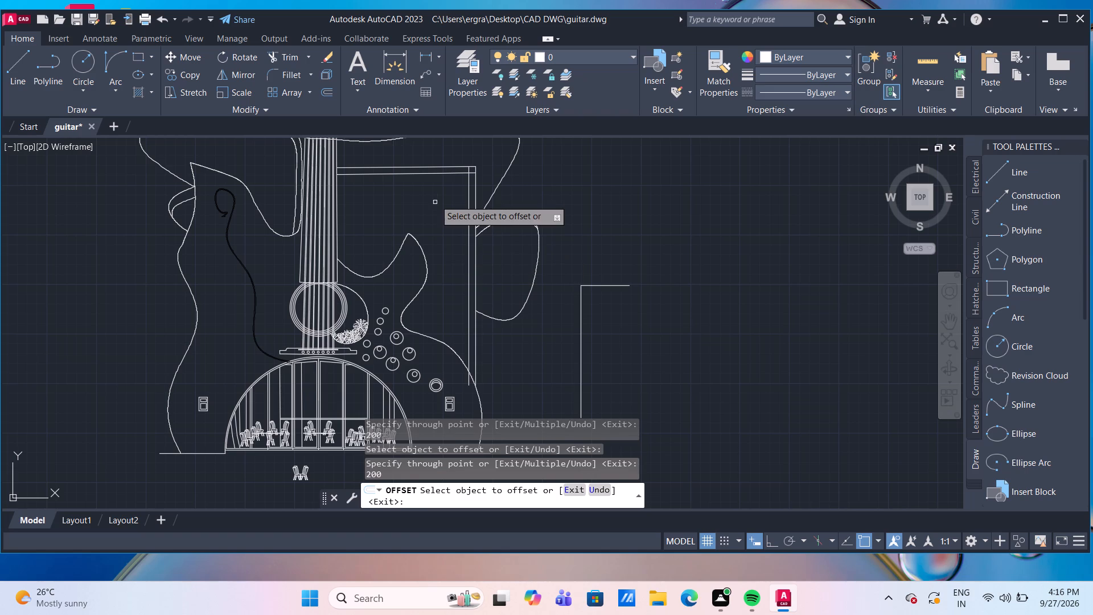
Offset the block's inner top horizontal line downward by 750.
{"action": "left_click", "coordinate": [429, 174]}
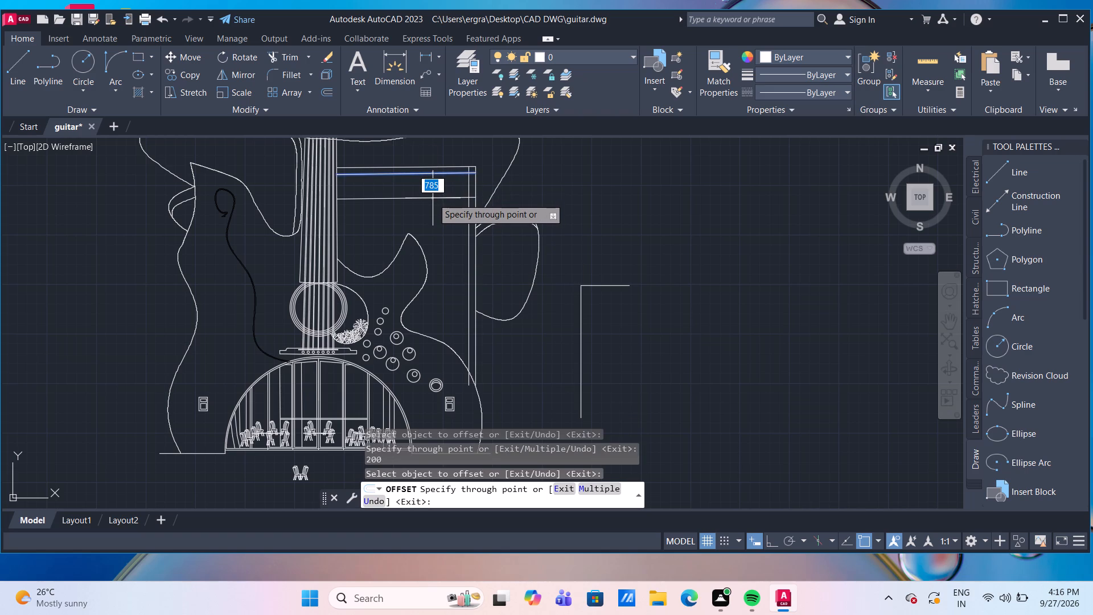
{"action": "type", "text": "750"}
{"action": "key", "text": "Return"}
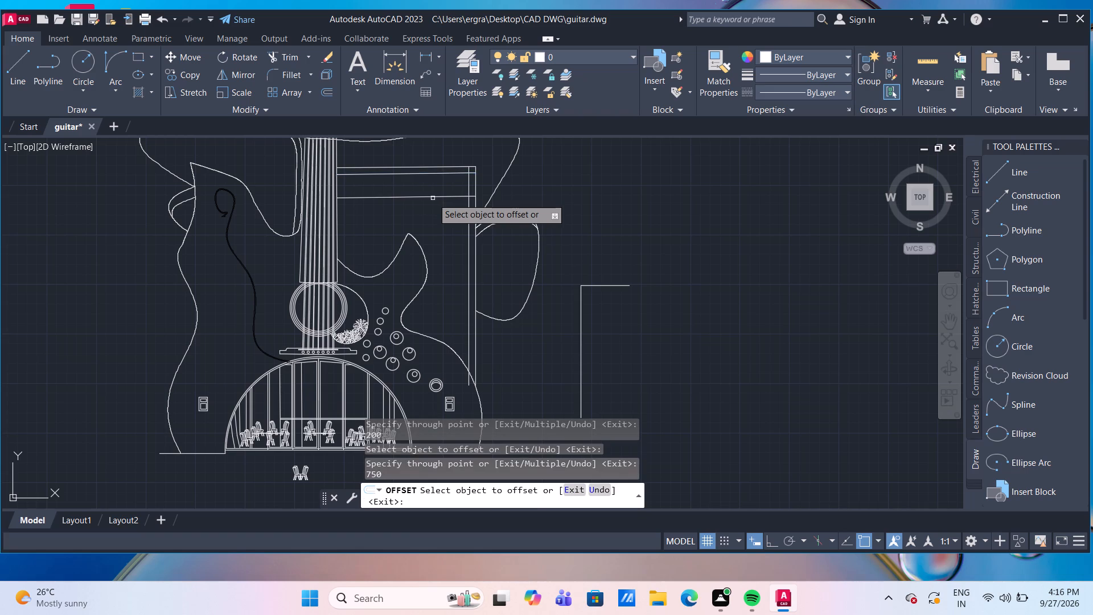
Offset the lowest horizontal line of the block beside the neck upward by 100.
{"action": "left_click", "coordinate": [433, 198]}
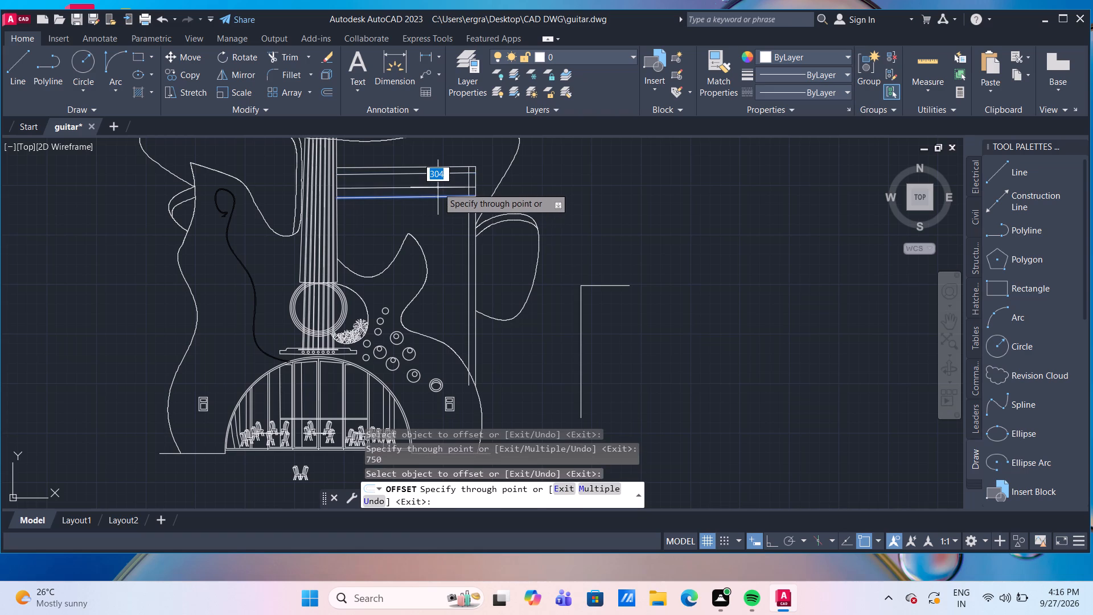
{"action": "type", "text": "100"}
{"action": "key", "text": "Return"}
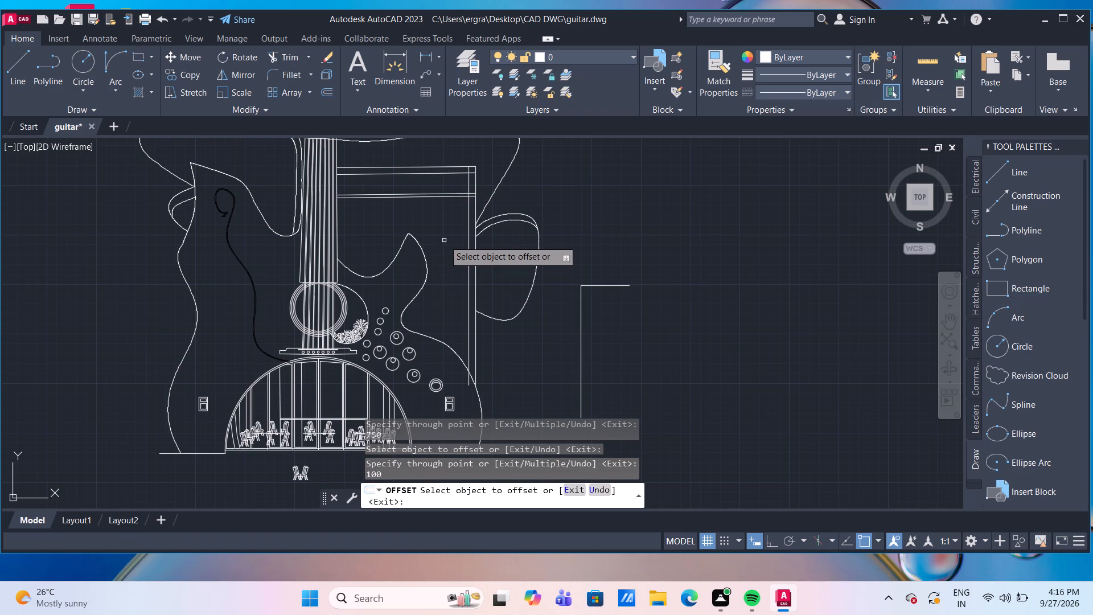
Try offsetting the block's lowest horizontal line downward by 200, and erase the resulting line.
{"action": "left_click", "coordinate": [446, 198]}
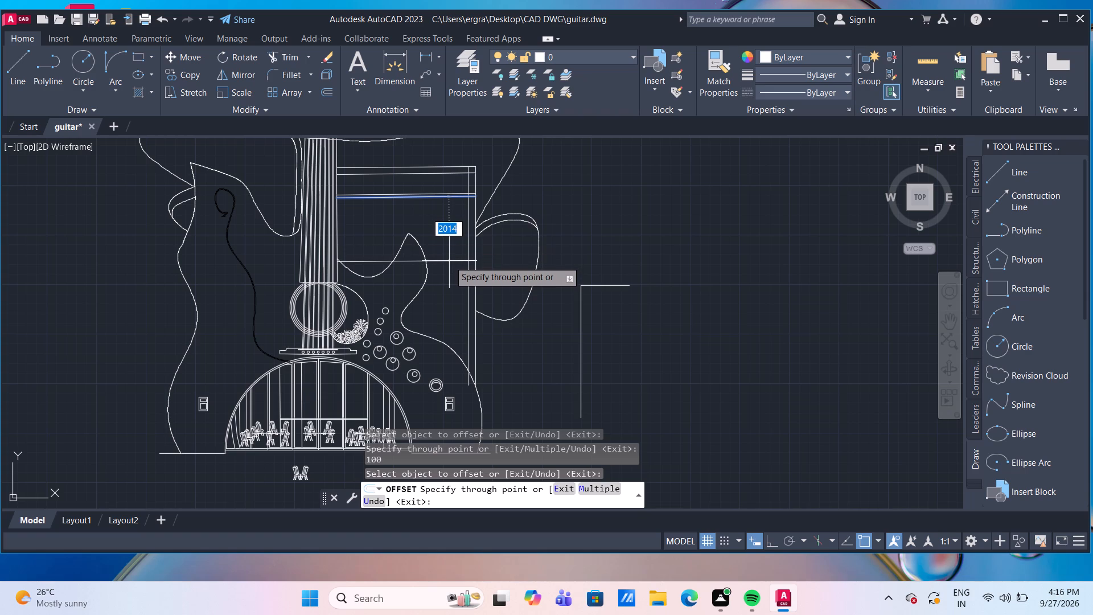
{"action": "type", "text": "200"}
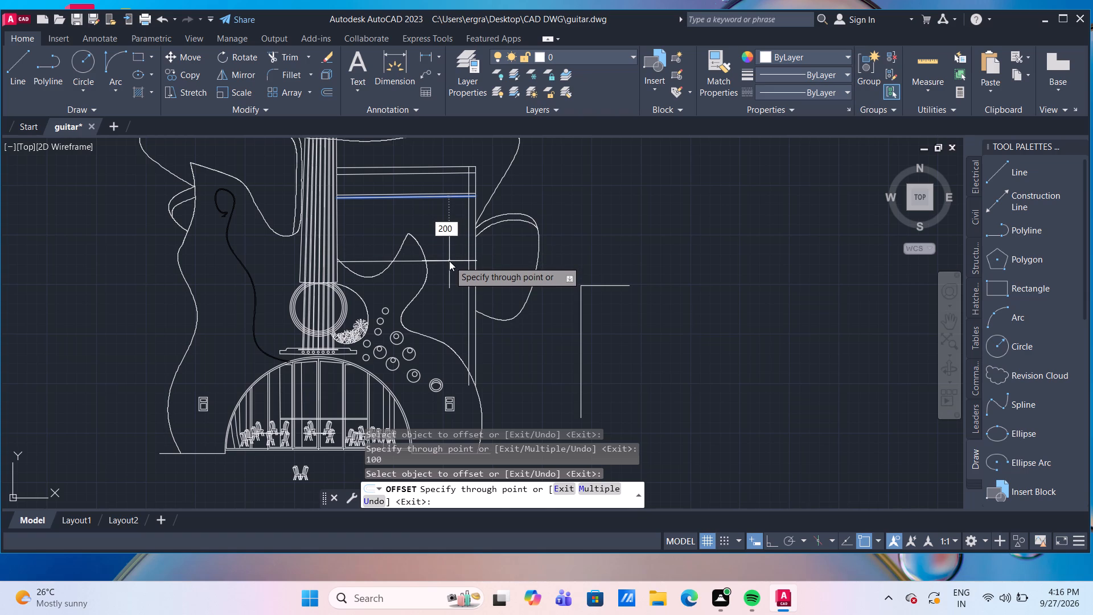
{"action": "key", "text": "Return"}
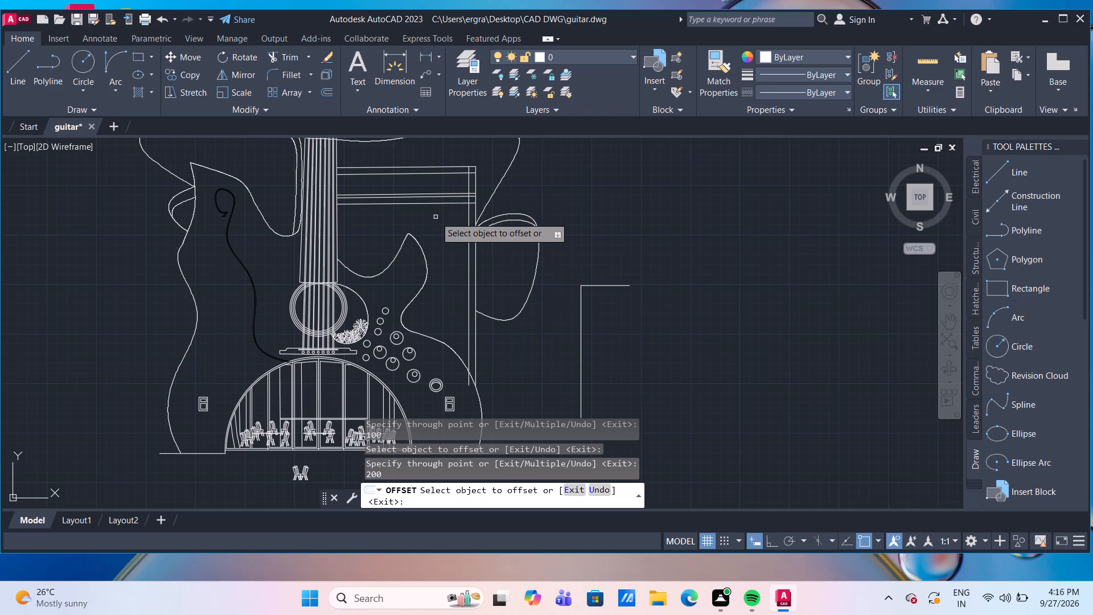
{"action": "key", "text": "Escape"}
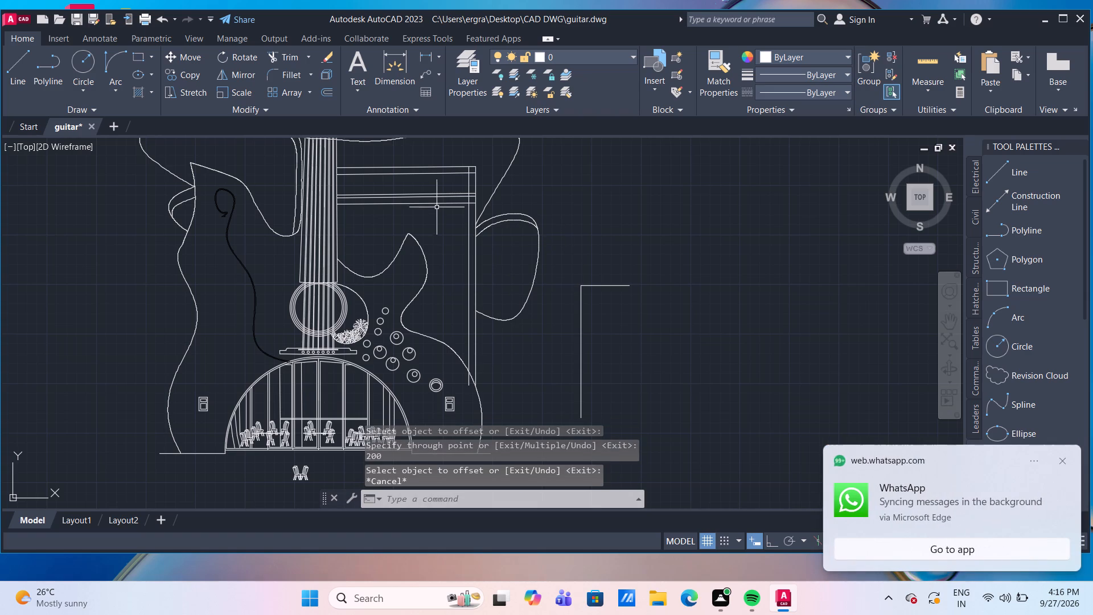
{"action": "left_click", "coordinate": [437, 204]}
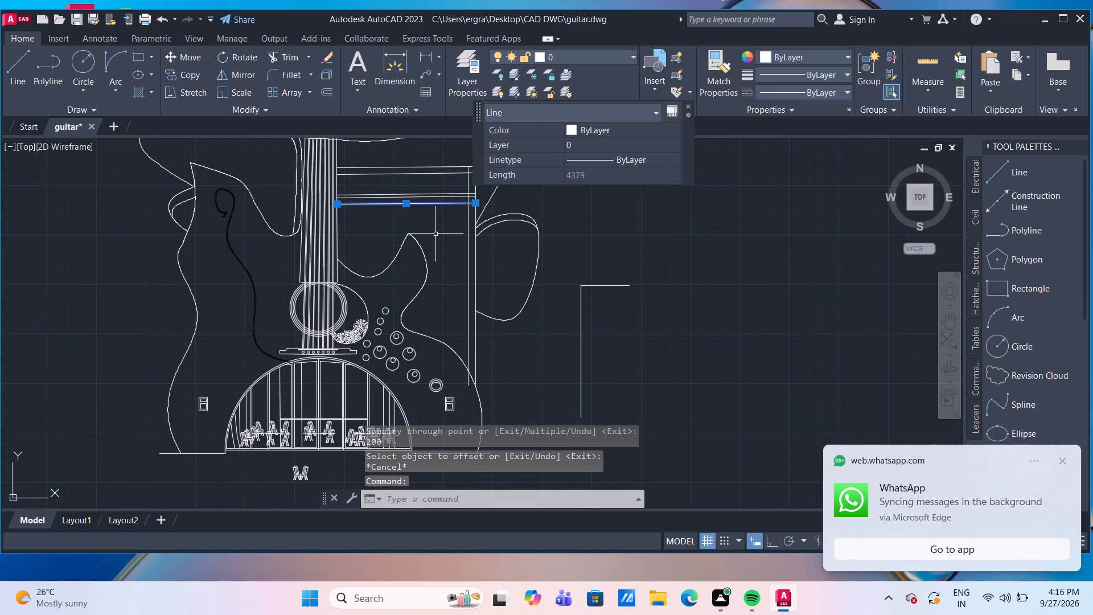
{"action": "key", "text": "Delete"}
Offset the block's lowest horizontal line downward by 2000, and the new line downward by a further 600.
{"action": "key", "text": "o"}
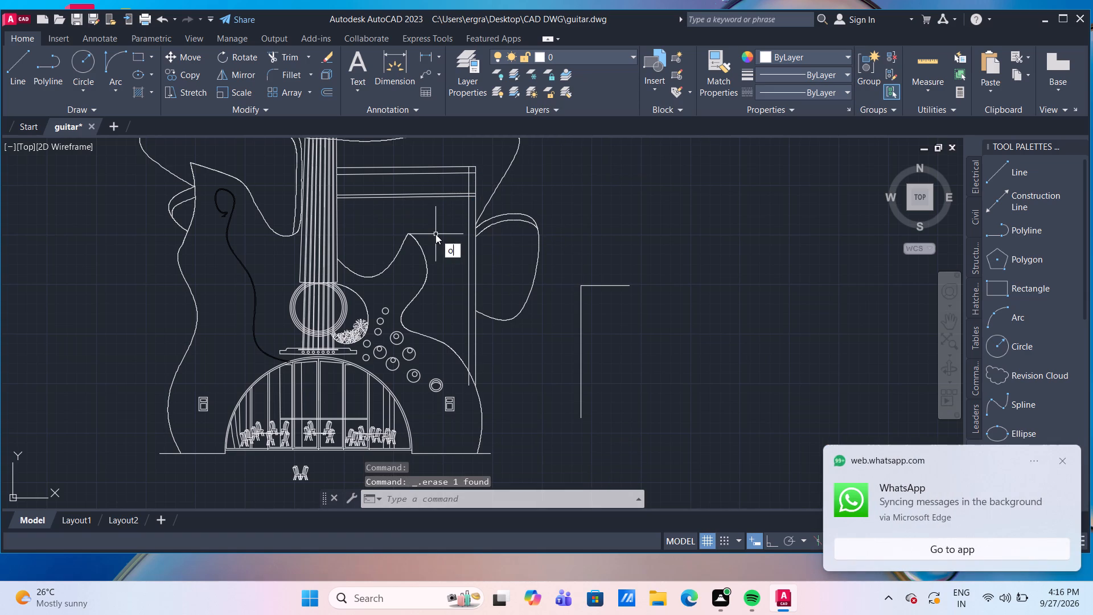
{"action": "key", "text": "Return"}
{"action": "key", "text": "Return"}
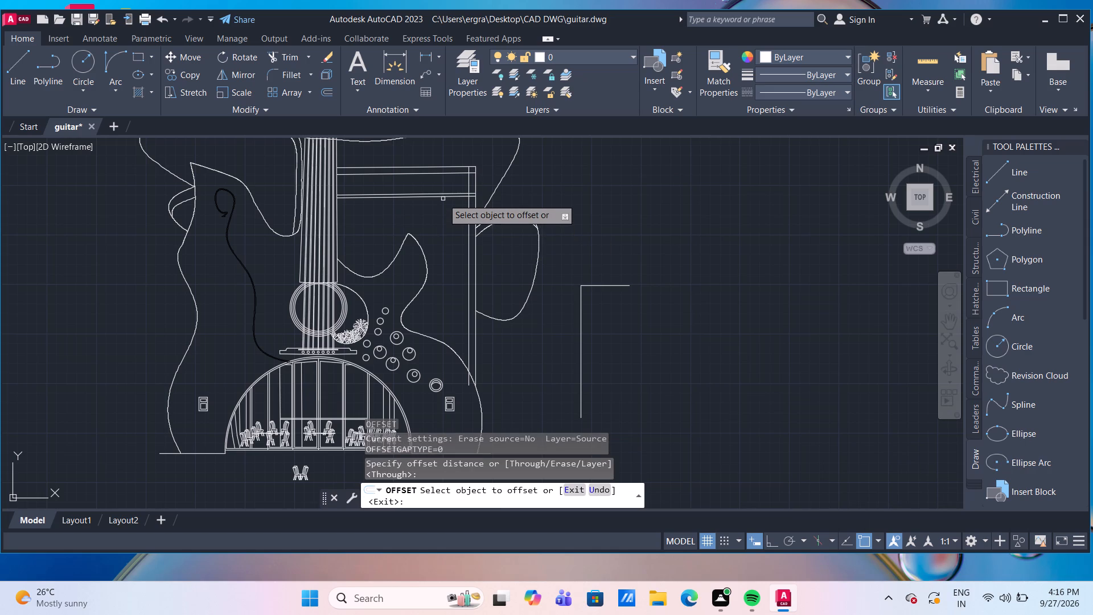
{"action": "left_click", "coordinate": [444, 198]}
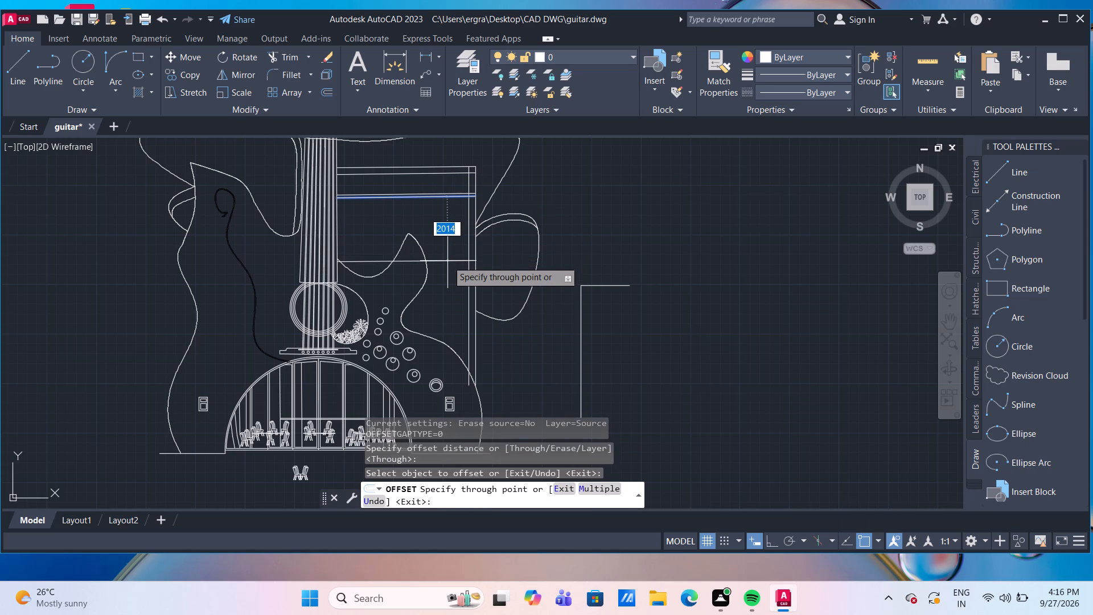
{"action": "type", "text": "200"}
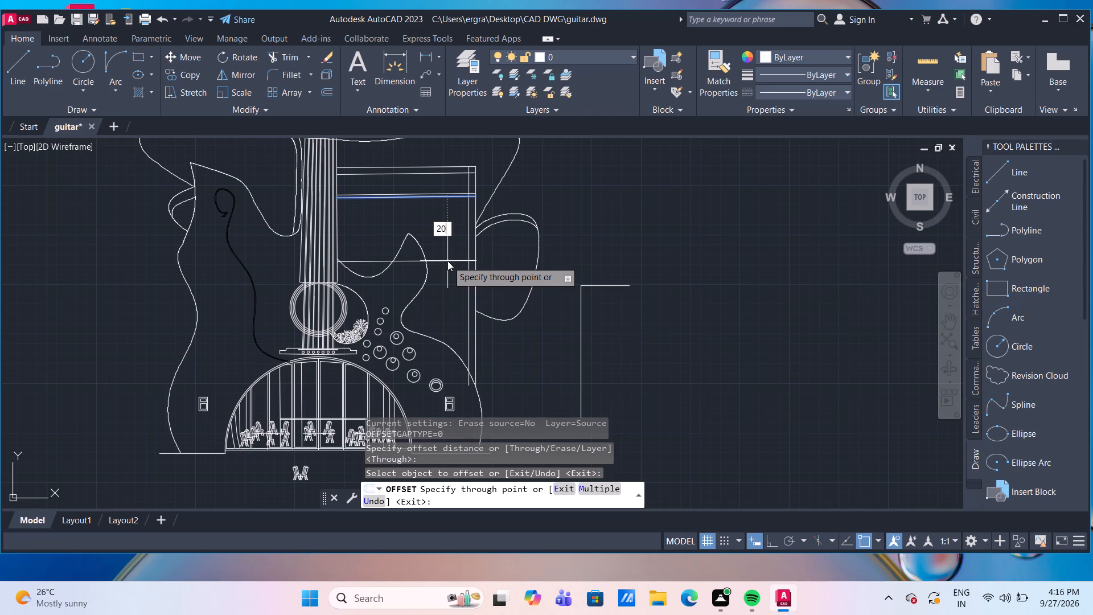
{"action": "key", "text": "0"}
{"action": "key", "text": "Return"}
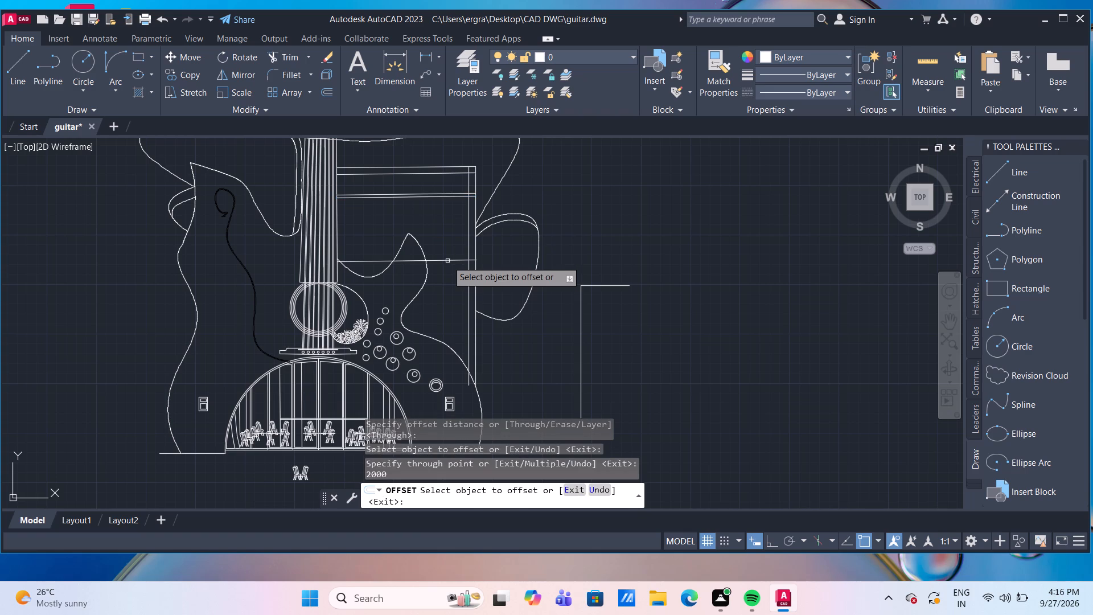
{"action": "left_click", "coordinate": [447, 262]}
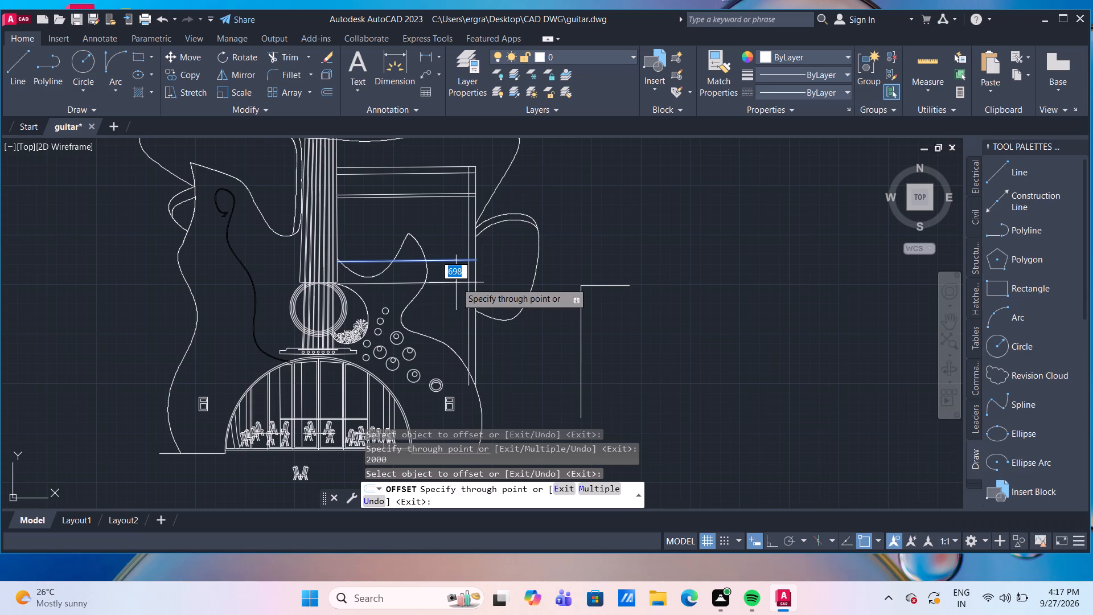
{"action": "type", "text": "600"}
{"action": "key", "text": "Return"}
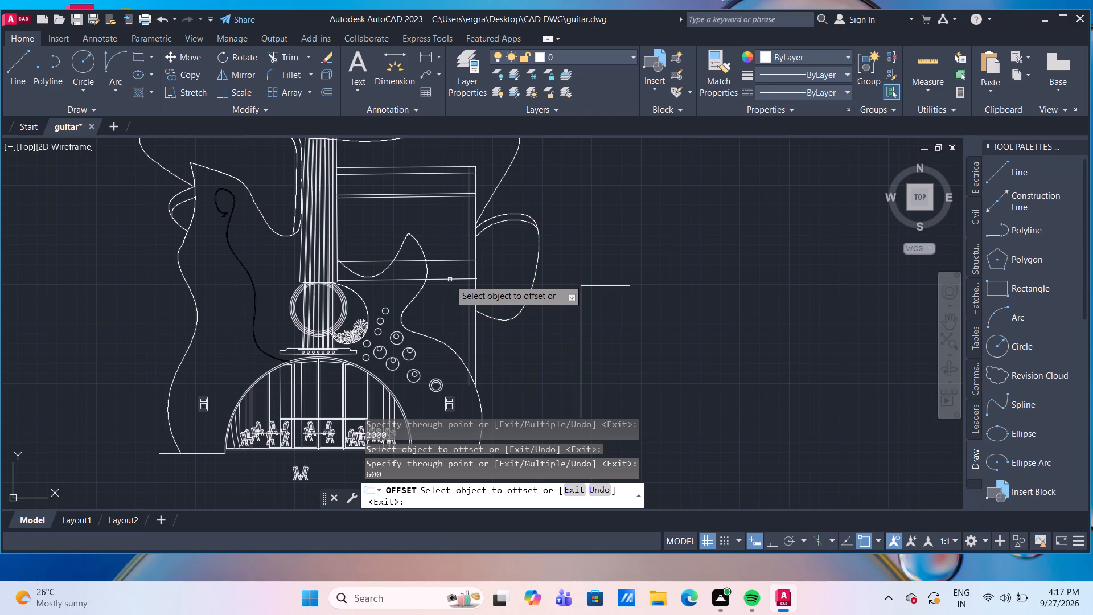
Offset the block's lowest horizontal line, level with the top of the sound hole, downward by 1500.
{"action": "left_click", "coordinate": [450, 280]}
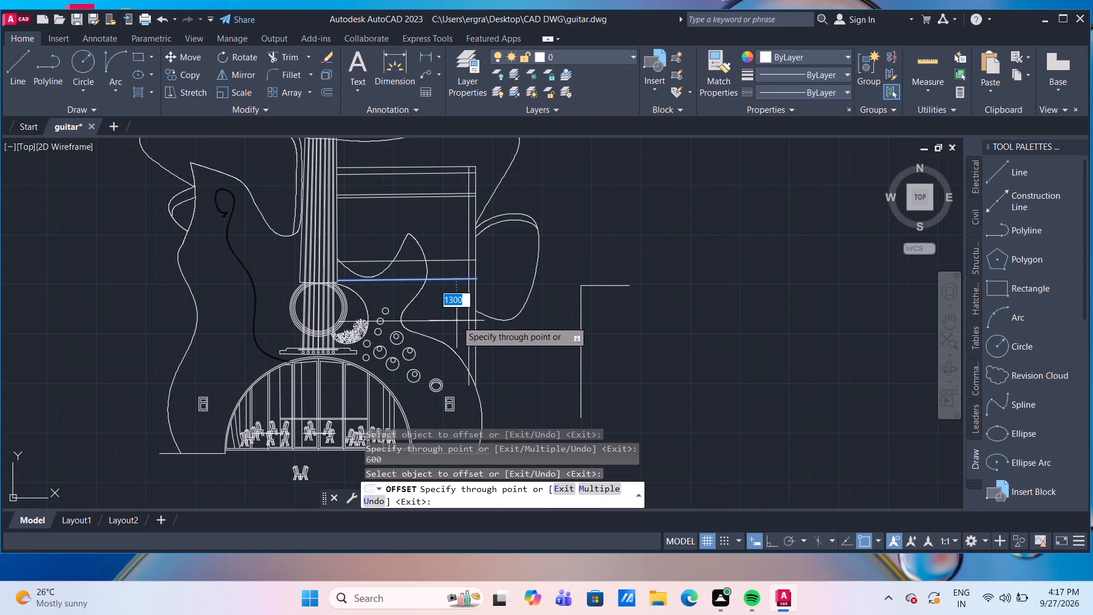
{"action": "right_click", "coordinate": [457, 321]}
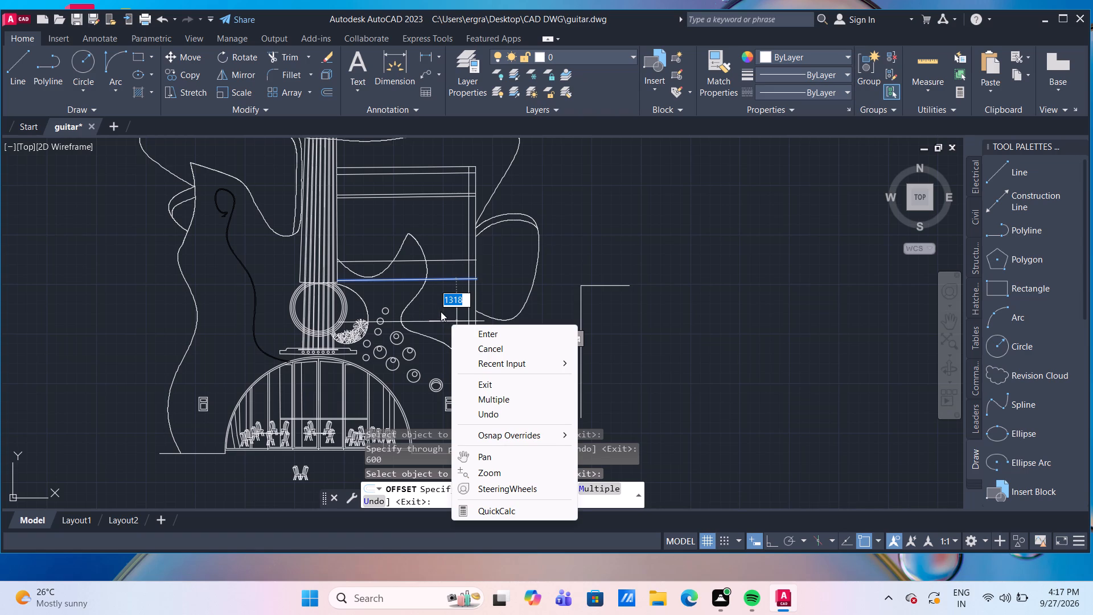
{"action": "key", "text": "Escape"}
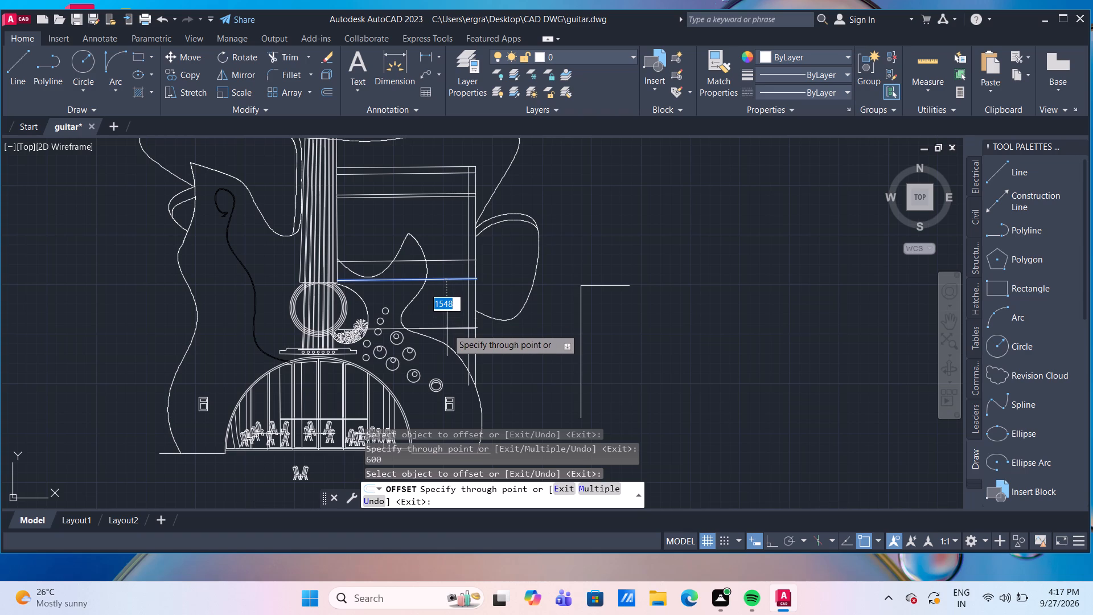
{"action": "type", "text": "1500"}
{"action": "key", "text": "Return"}
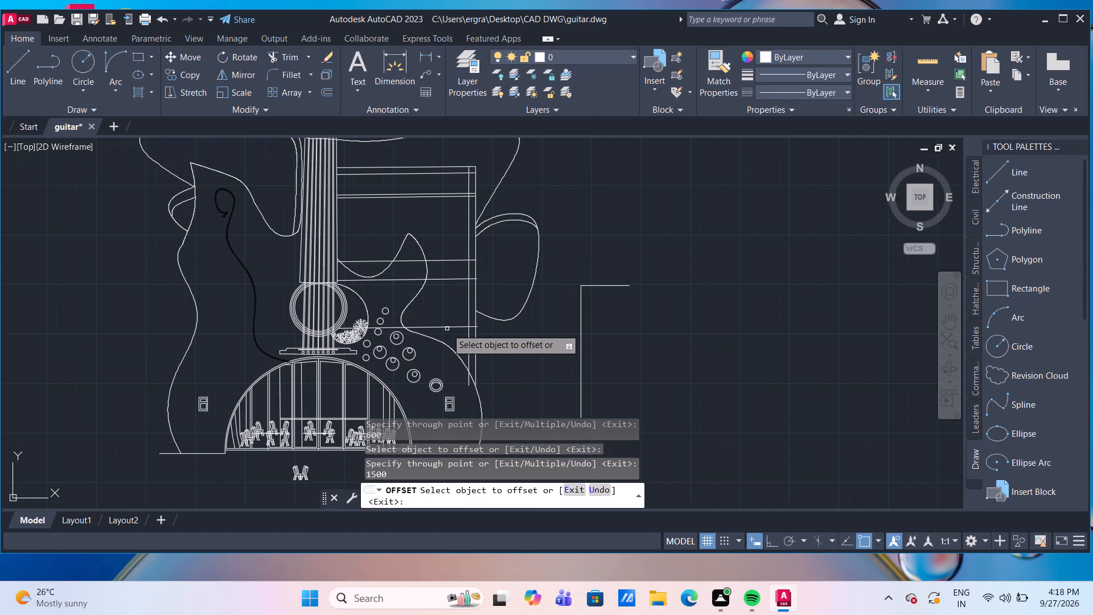
Offset the block's lowest horizontal line, crossing the shrub and bubble circles, downward by 100.
{"action": "scroll", "coordinate": [447, 329], "scroll_direction": "up", "scroll_amount": 1}
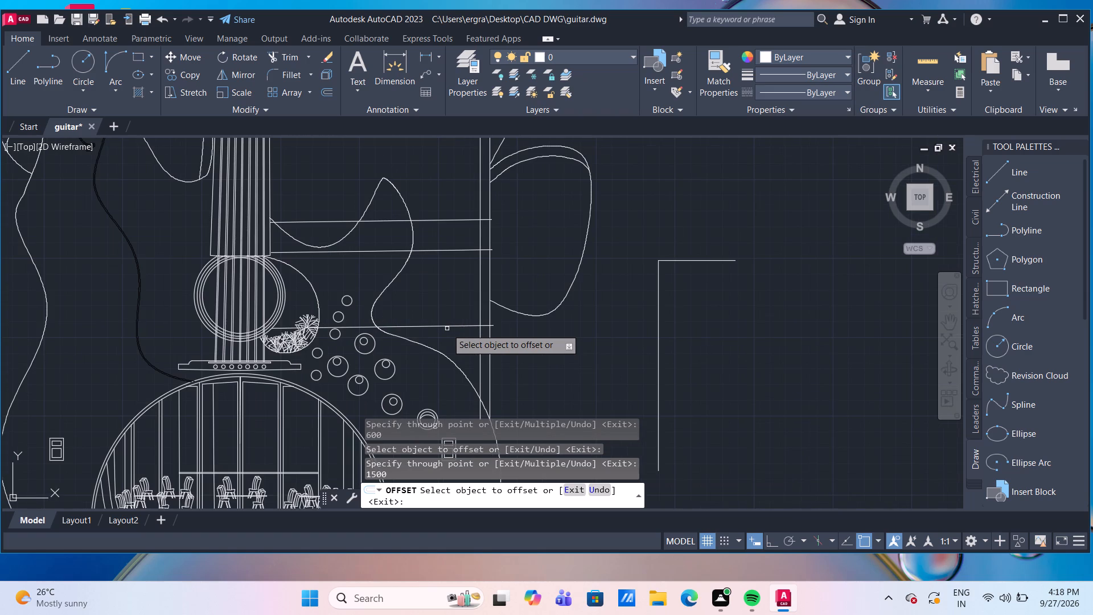
{"action": "scroll", "coordinate": [447, 329], "scroll_direction": "down", "scroll_amount": 1}
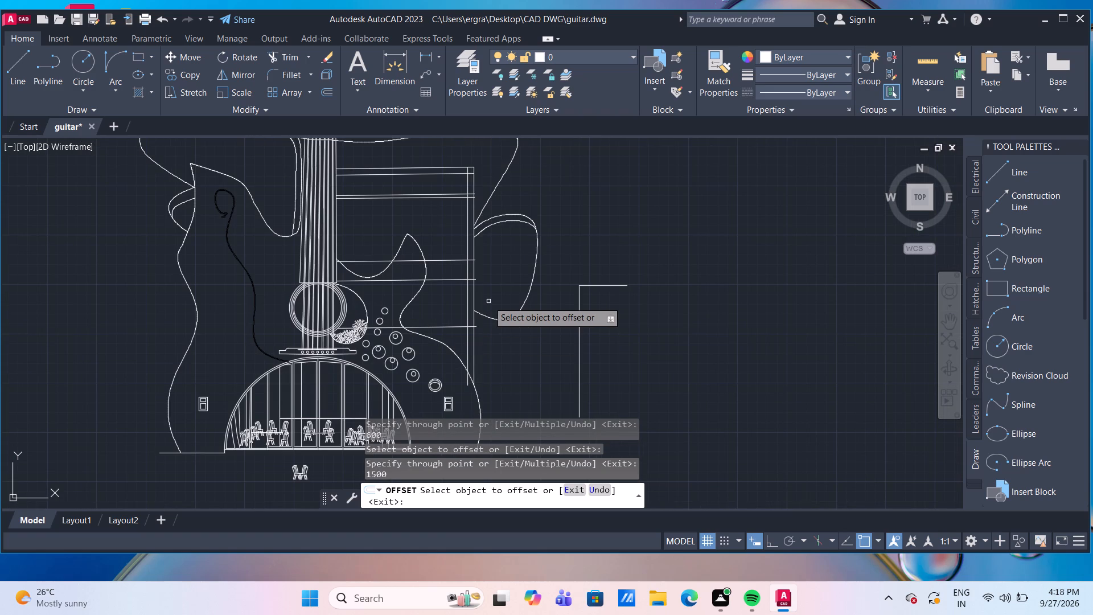
{"action": "scroll", "coordinate": [478, 340], "scroll_direction": "up", "scroll_amount": 2}
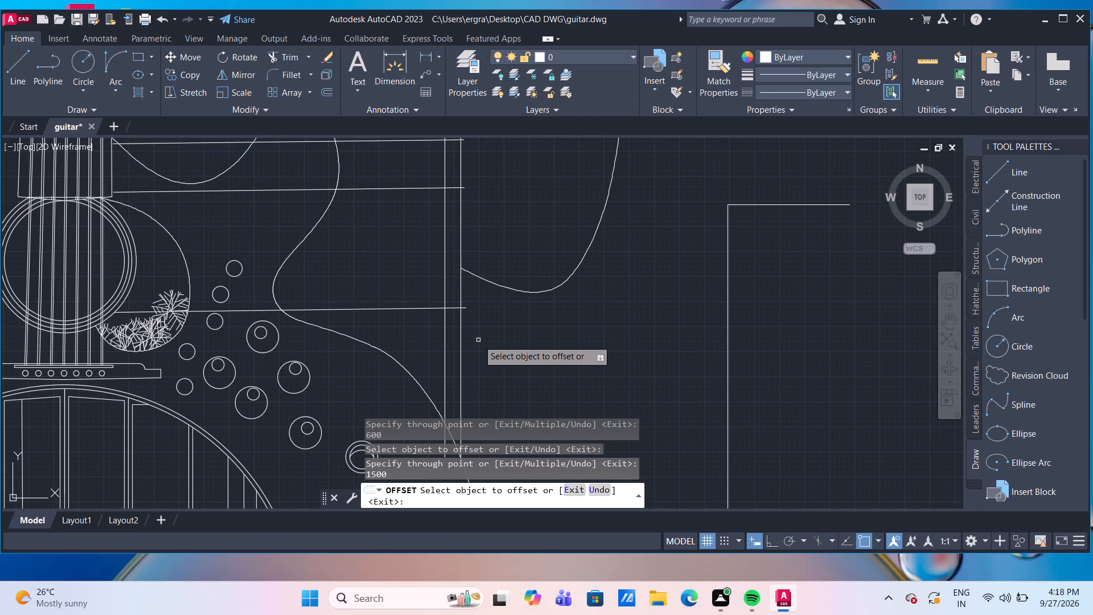
{"action": "scroll", "coordinate": [479, 335], "scroll_direction": "down", "scroll_amount": 2}
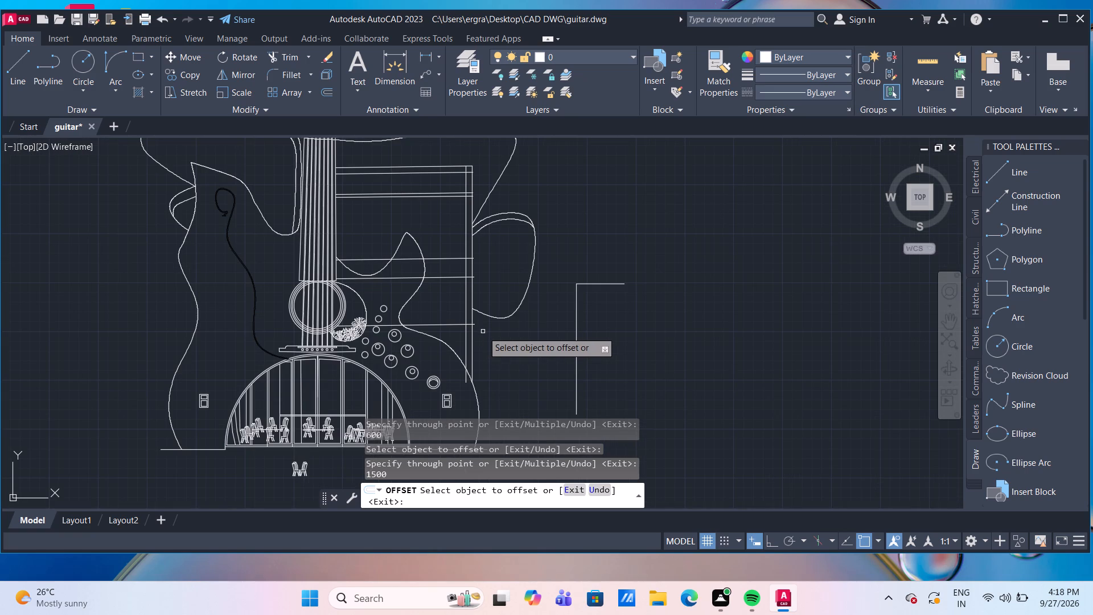
{"action": "scroll", "coordinate": [470, 168], "scroll_direction": "up", "scroll_amount": 2}
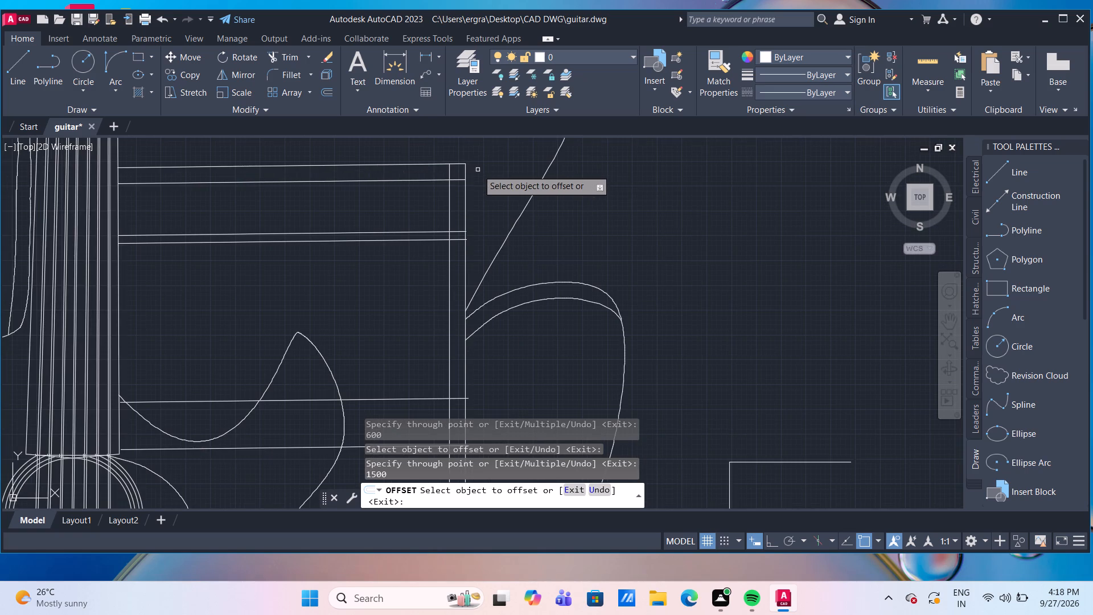
{"action": "scroll", "coordinate": [464, 177], "scroll_direction": "up", "scroll_amount": 2}
{"action": "scroll", "coordinate": [464, 177], "scroll_direction": "down", "scroll_amount": 2}
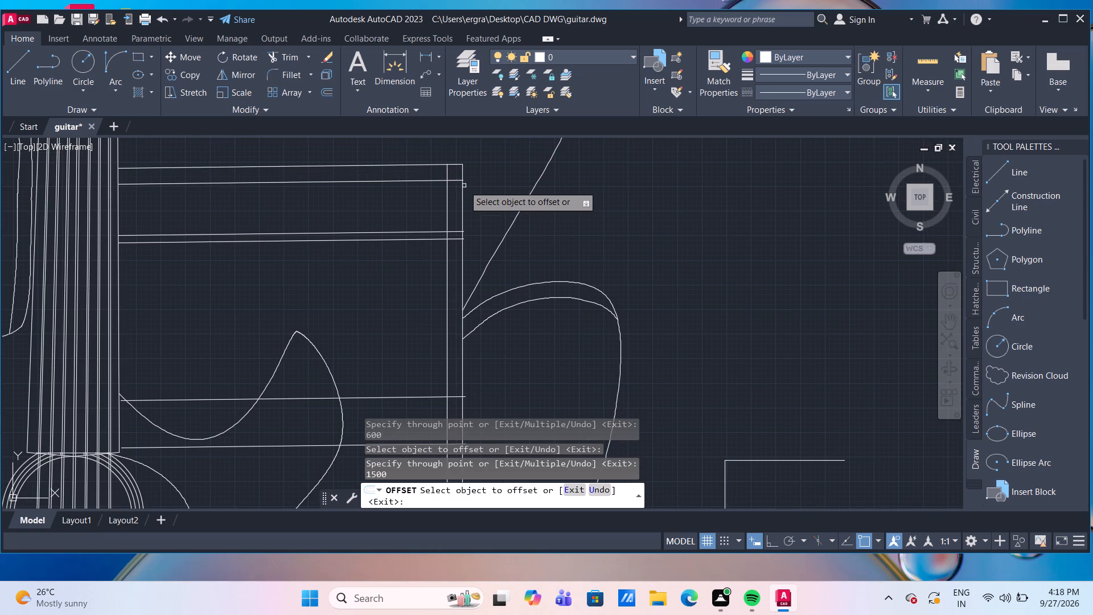
{"action": "middle_click_drag", "start_coordinate": [459, 197], "coordinate": [452, 171]}
{"action": "scroll", "coordinate": [439, 228], "scroll_direction": "down", "scroll_amount": 2}
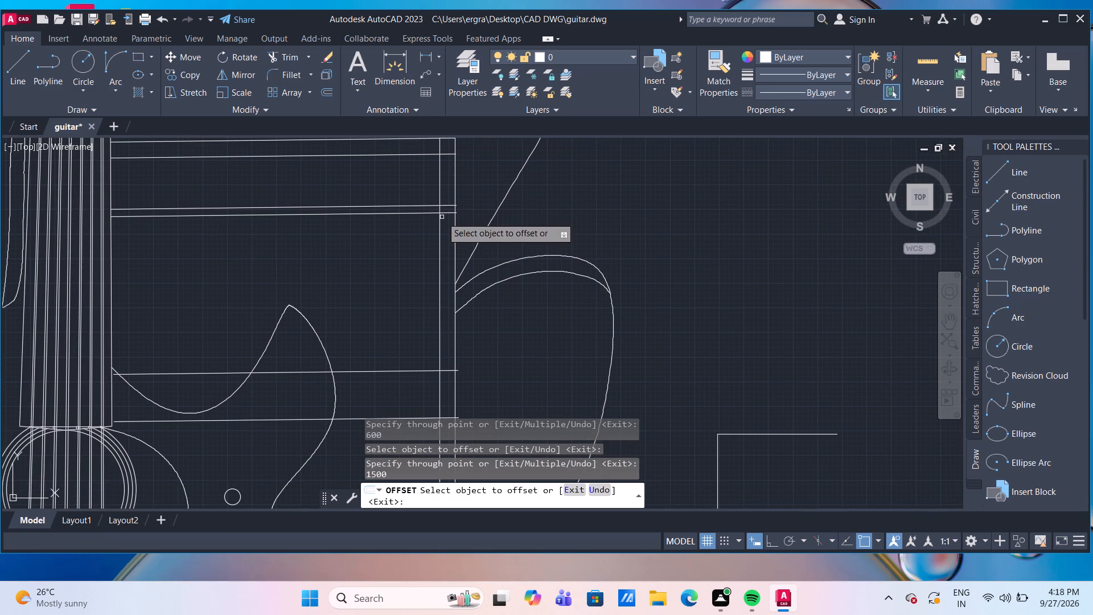
{"action": "middle_click_drag", "start_coordinate": [416, 268], "coordinate": [409, 228]}
{"action": "scroll", "coordinate": [432, 307], "scroll_direction": "up", "scroll_amount": 2}
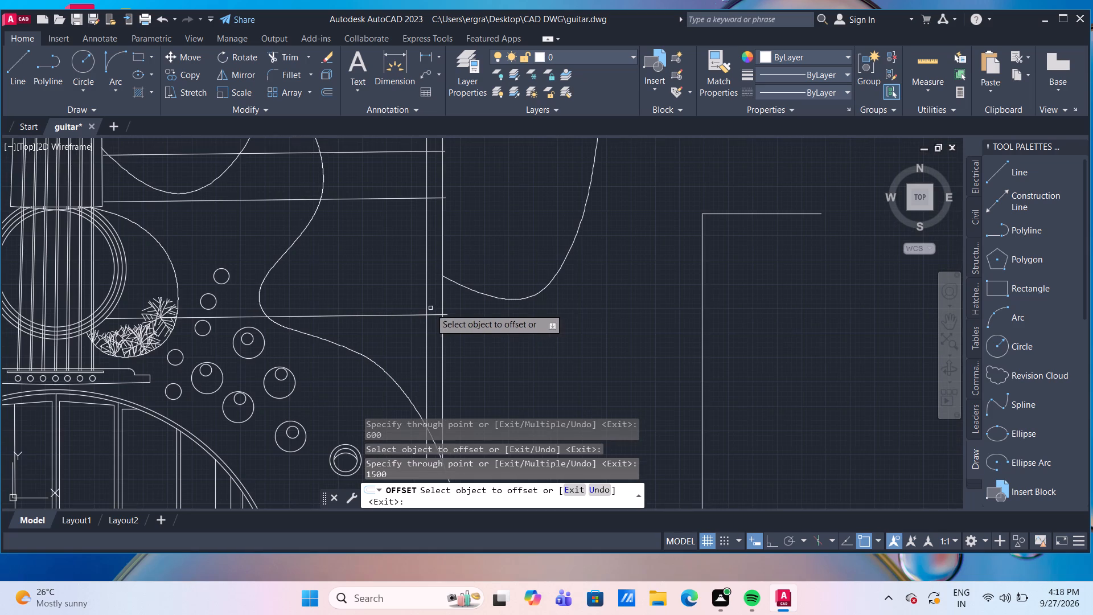
{"action": "left_click_drag", "start_coordinate": [410, 315], "coordinate": [410, 322]}
{"action": "scroll", "coordinate": [413, 340], "scroll_direction": "down", "scroll_amount": 2}
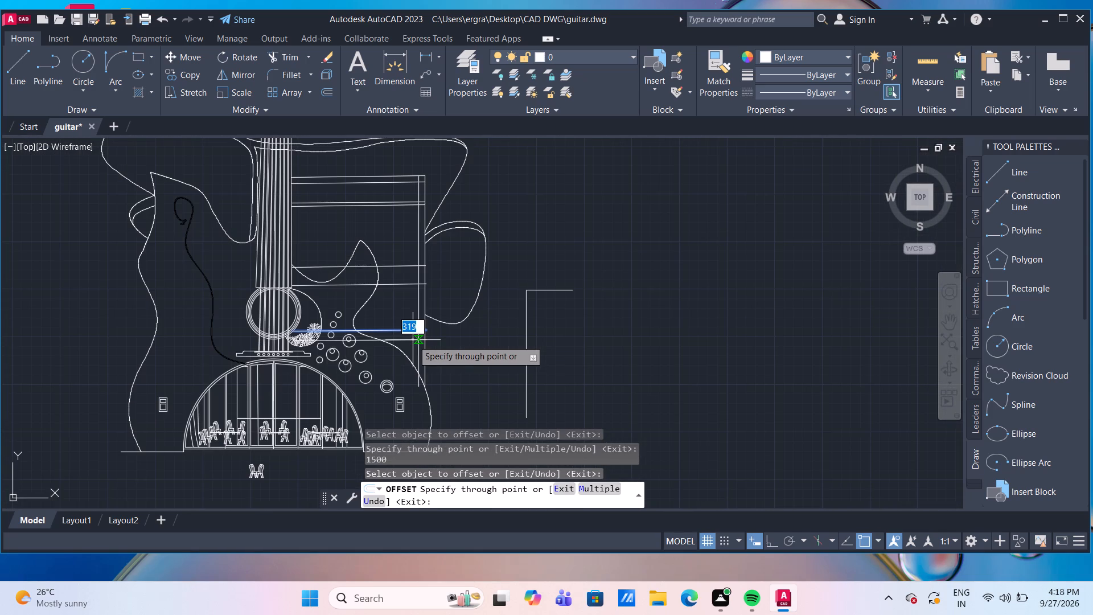
{"action": "type", "text": "100"}
{"action": "key", "text": "Return"}
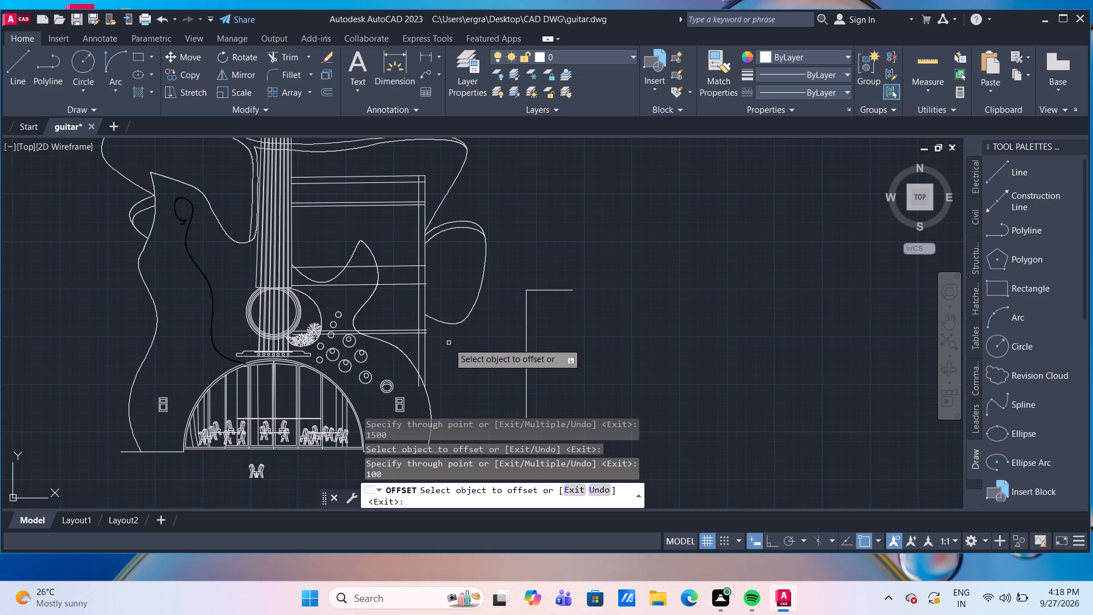
{"action": "key", "text": "Escape"}
Trim the block's bottom pair of lines back to the guitar body's curved edge and erase the leftover segment across the shrub.
{"action": "scroll", "coordinate": [350, 339], "scroll_direction": "up", "scroll_amount": 2}
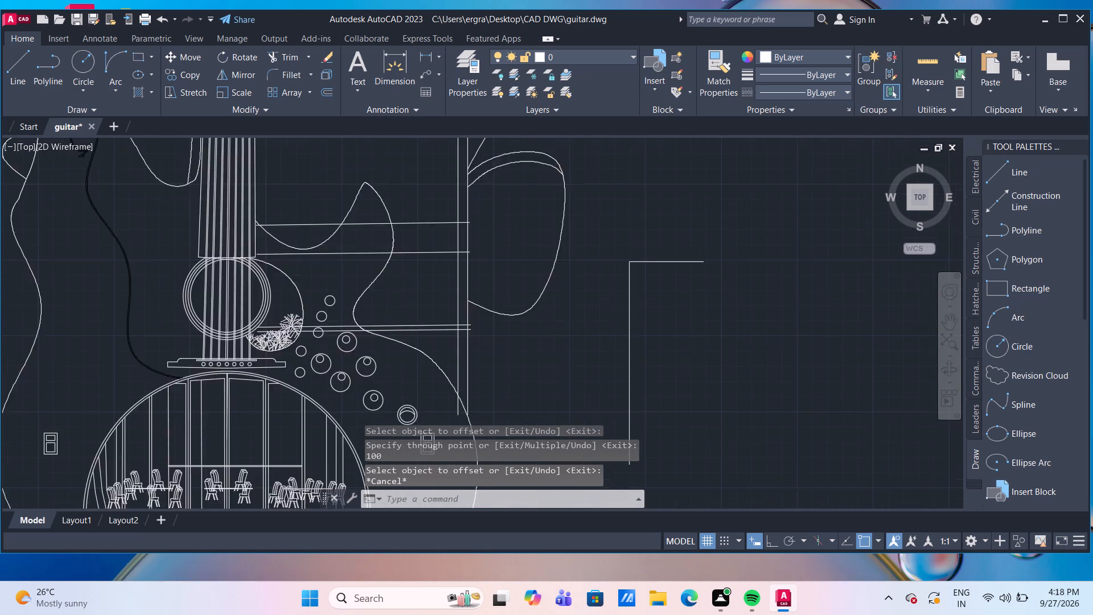
{"action": "scroll", "coordinate": [360, 334], "scroll_direction": "up", "scroll_amount": 3}
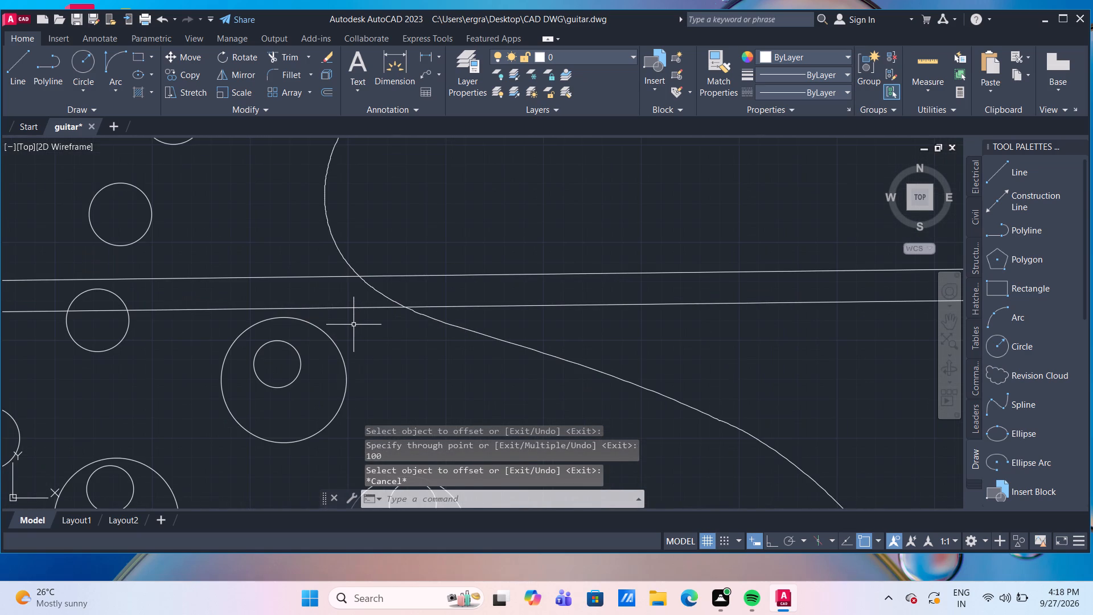
{"action": "type", "text": "tr"}
{"action": "key", "text": "Return"}
{"action": "left_click", "coordinate": [349, 317]}
{"action": "left_click", "coordinate": [320, 270]}
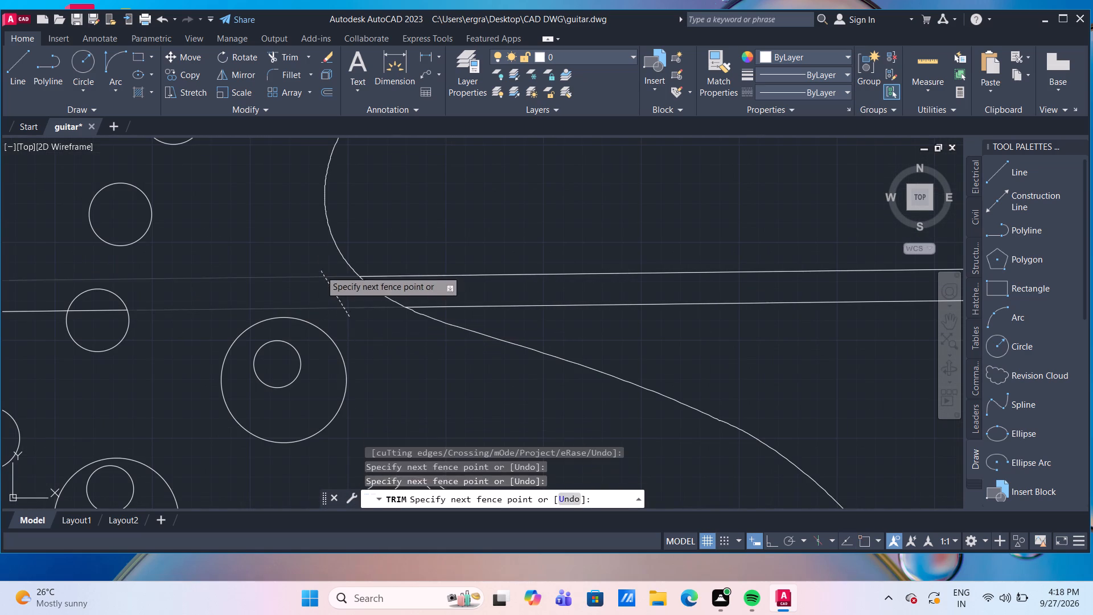
{"action": "scroll", "coordinate": [320, 270], "scroll_direction": "down", "scroll_amount": 2}
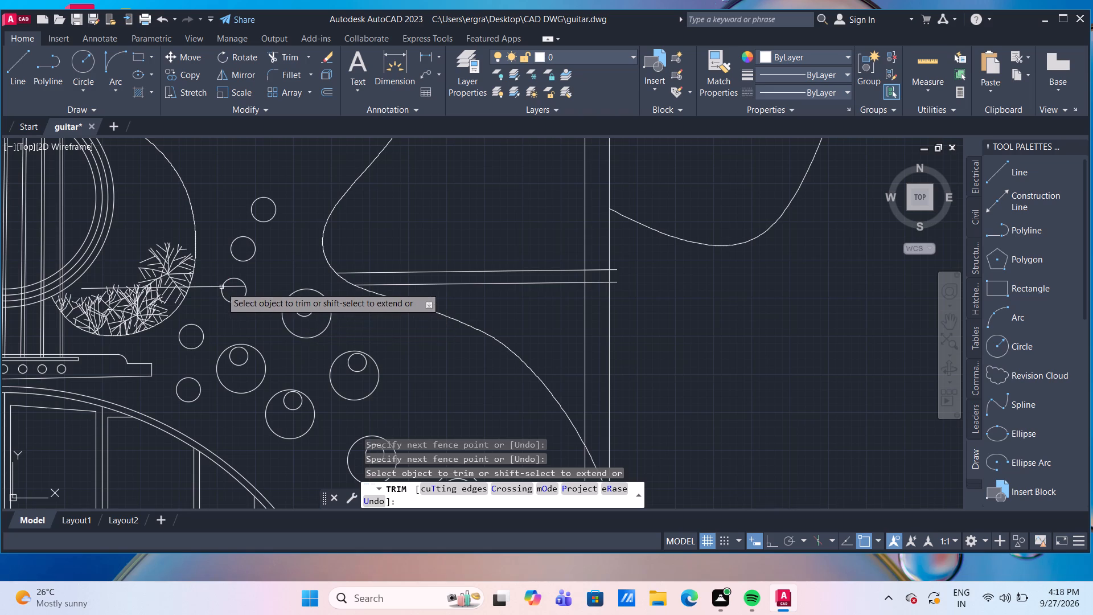
{"action": "key", "text": "Escape"}
{"action": "left_click", "coordinate": [206, 286]}
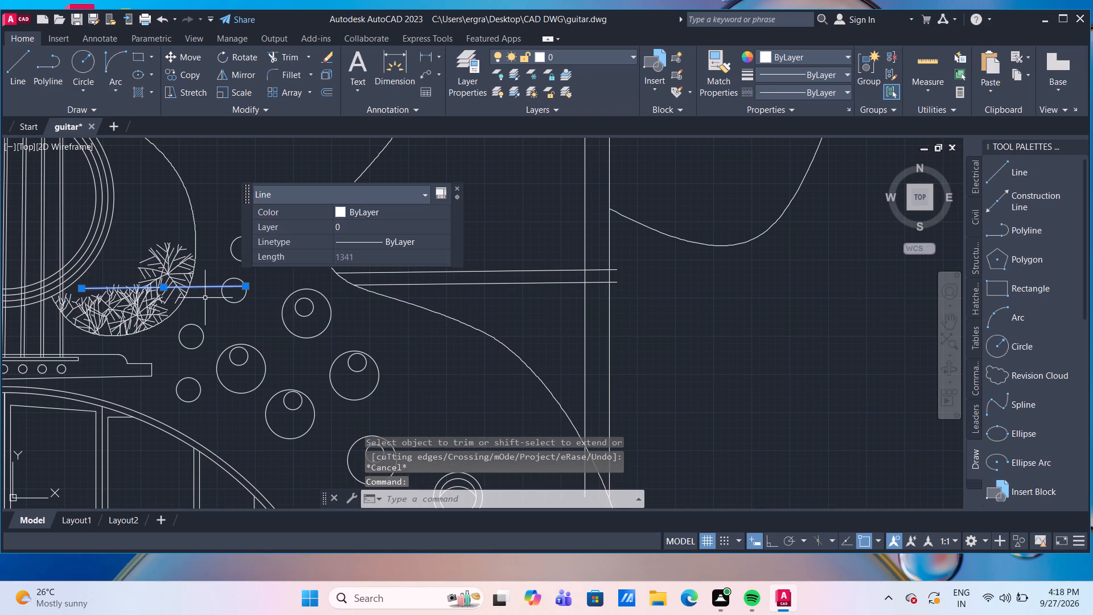
{"action": "key", "text": "Delete"}
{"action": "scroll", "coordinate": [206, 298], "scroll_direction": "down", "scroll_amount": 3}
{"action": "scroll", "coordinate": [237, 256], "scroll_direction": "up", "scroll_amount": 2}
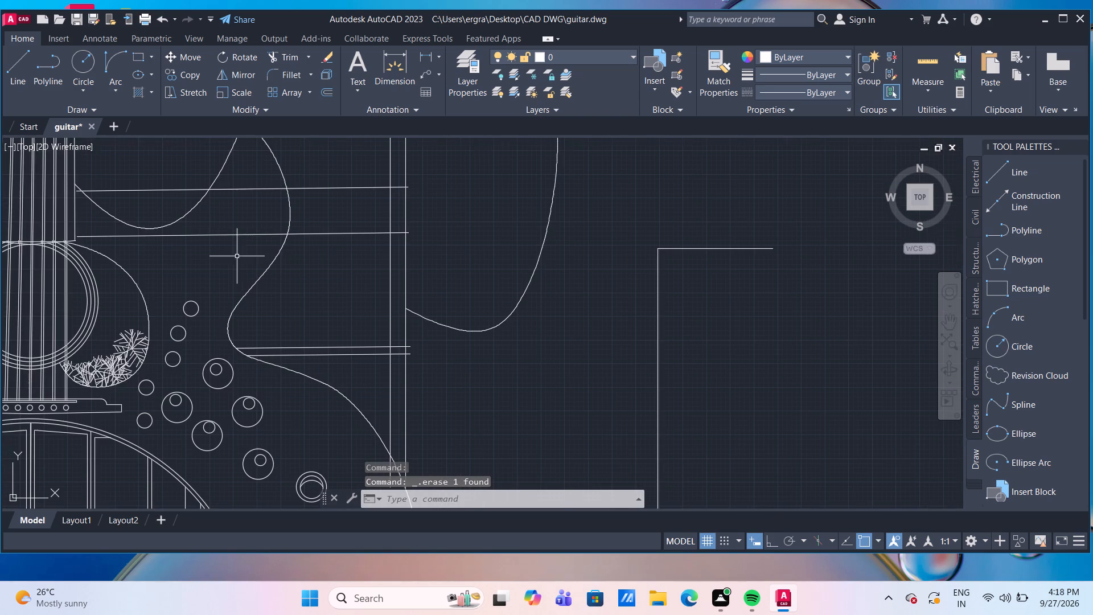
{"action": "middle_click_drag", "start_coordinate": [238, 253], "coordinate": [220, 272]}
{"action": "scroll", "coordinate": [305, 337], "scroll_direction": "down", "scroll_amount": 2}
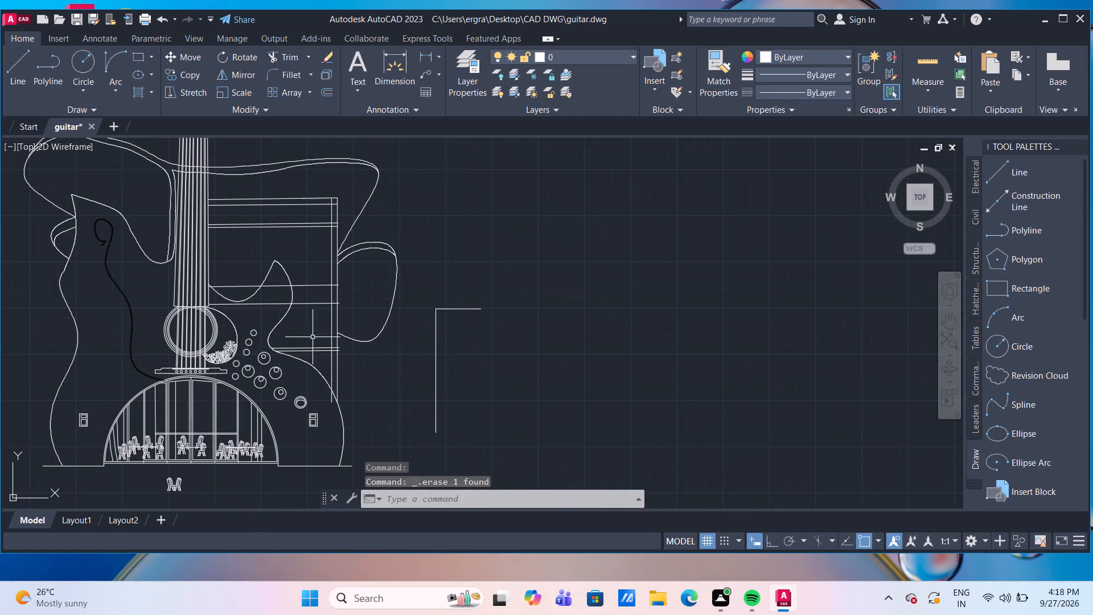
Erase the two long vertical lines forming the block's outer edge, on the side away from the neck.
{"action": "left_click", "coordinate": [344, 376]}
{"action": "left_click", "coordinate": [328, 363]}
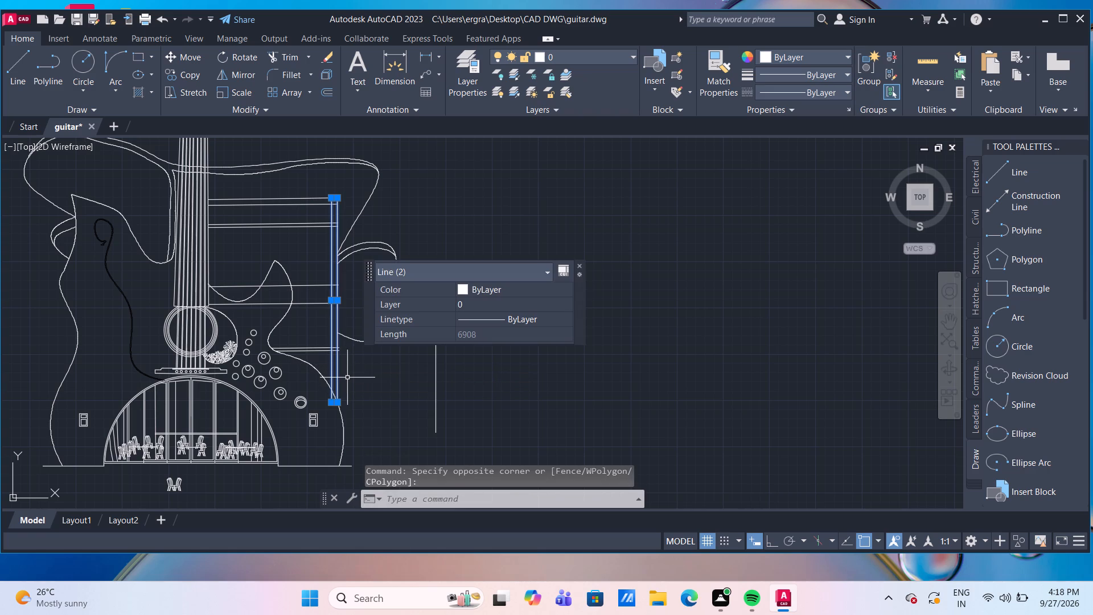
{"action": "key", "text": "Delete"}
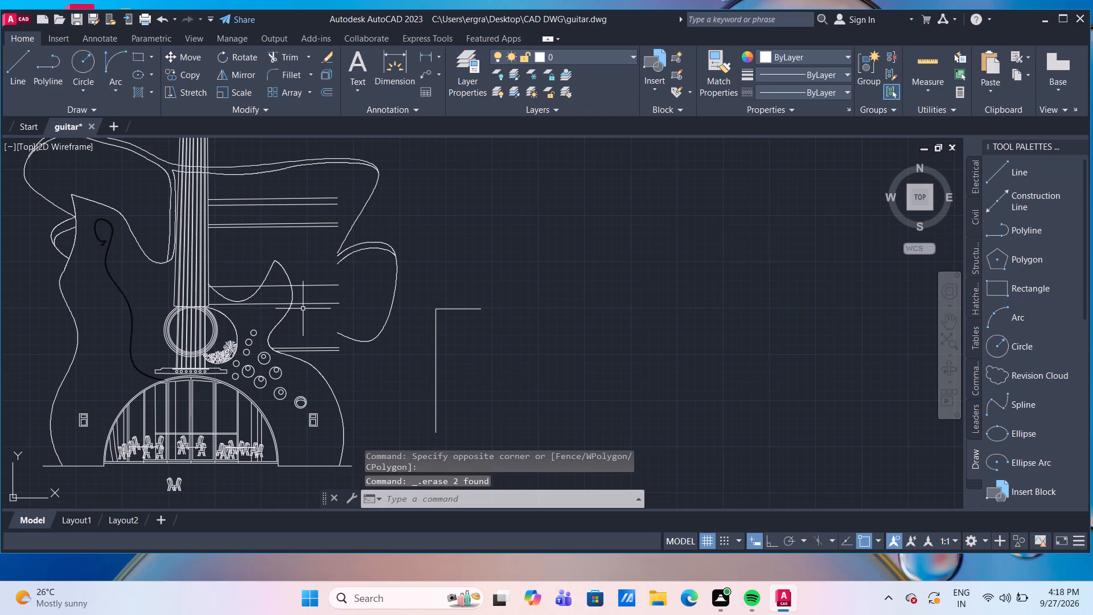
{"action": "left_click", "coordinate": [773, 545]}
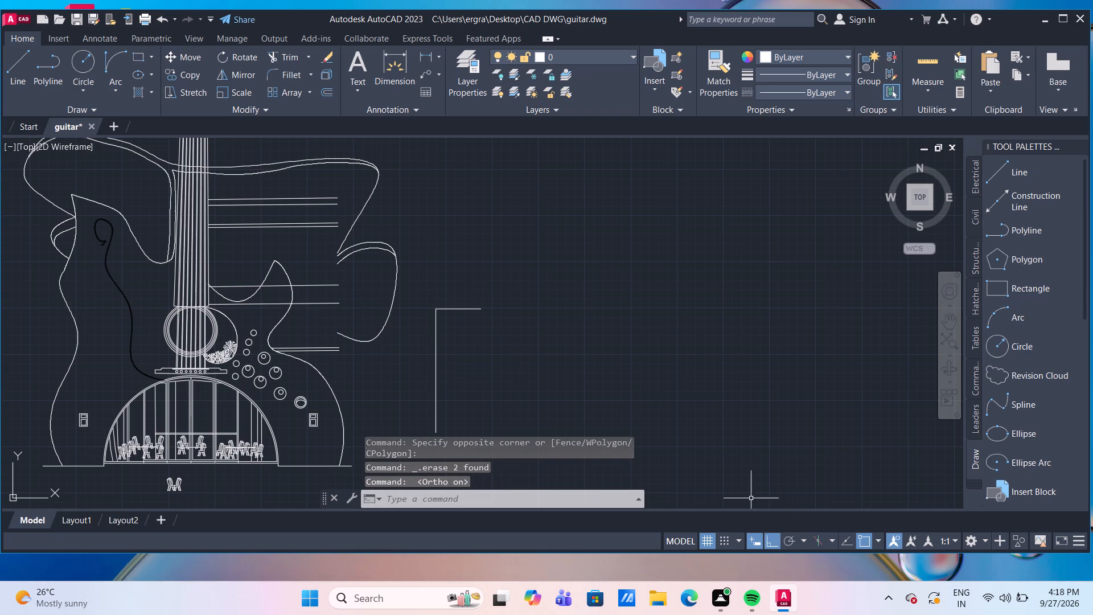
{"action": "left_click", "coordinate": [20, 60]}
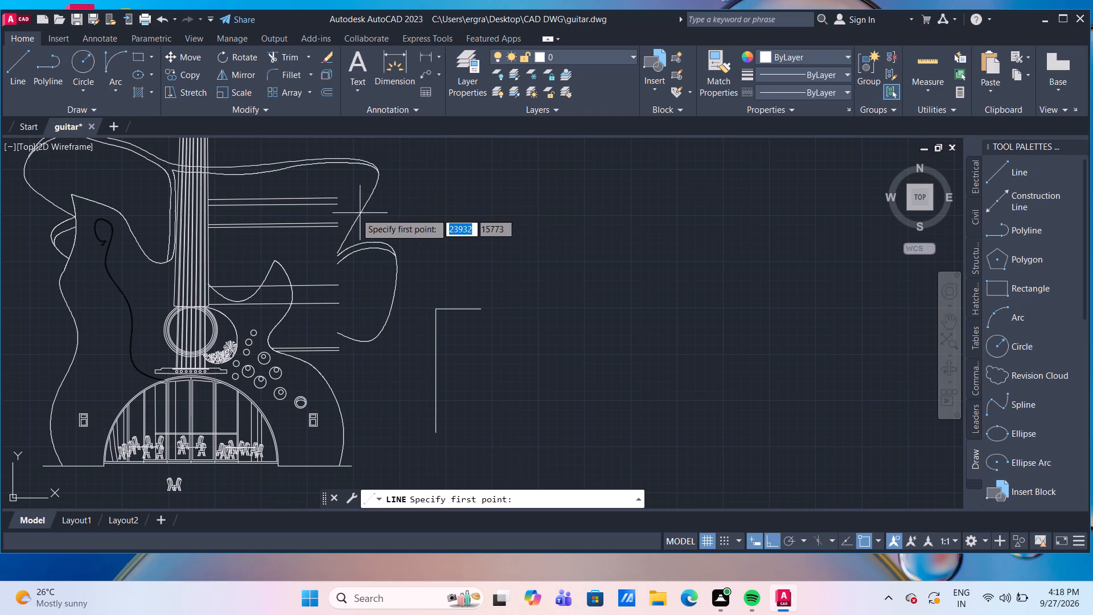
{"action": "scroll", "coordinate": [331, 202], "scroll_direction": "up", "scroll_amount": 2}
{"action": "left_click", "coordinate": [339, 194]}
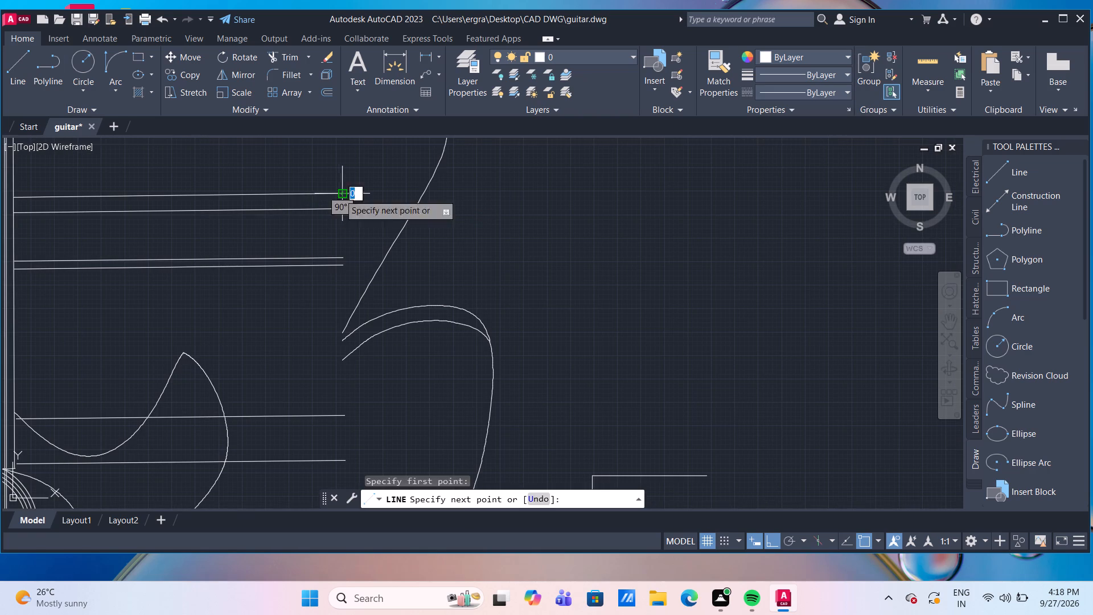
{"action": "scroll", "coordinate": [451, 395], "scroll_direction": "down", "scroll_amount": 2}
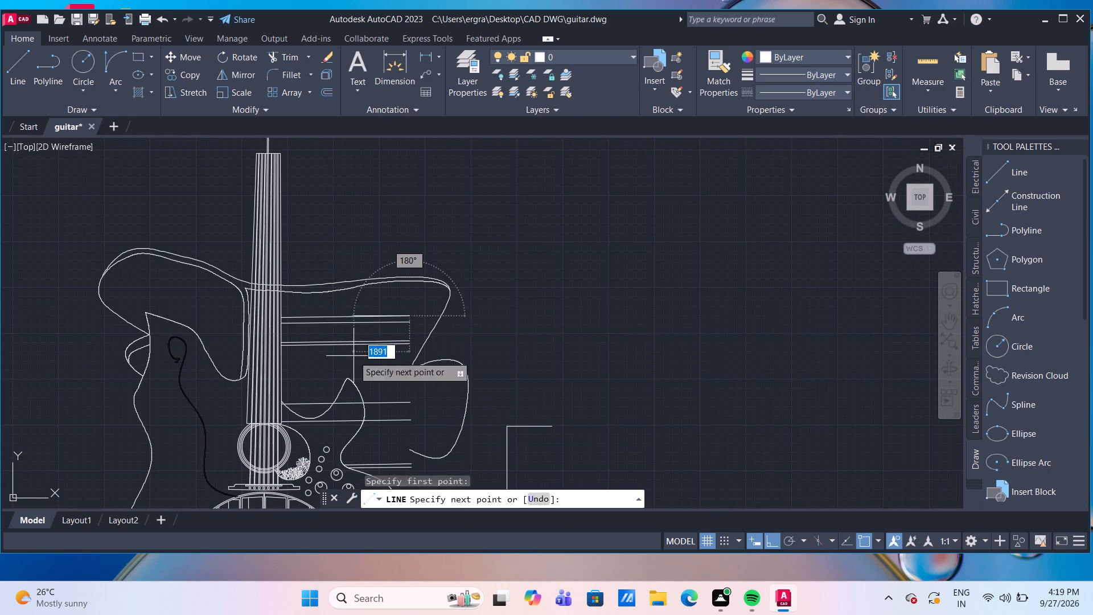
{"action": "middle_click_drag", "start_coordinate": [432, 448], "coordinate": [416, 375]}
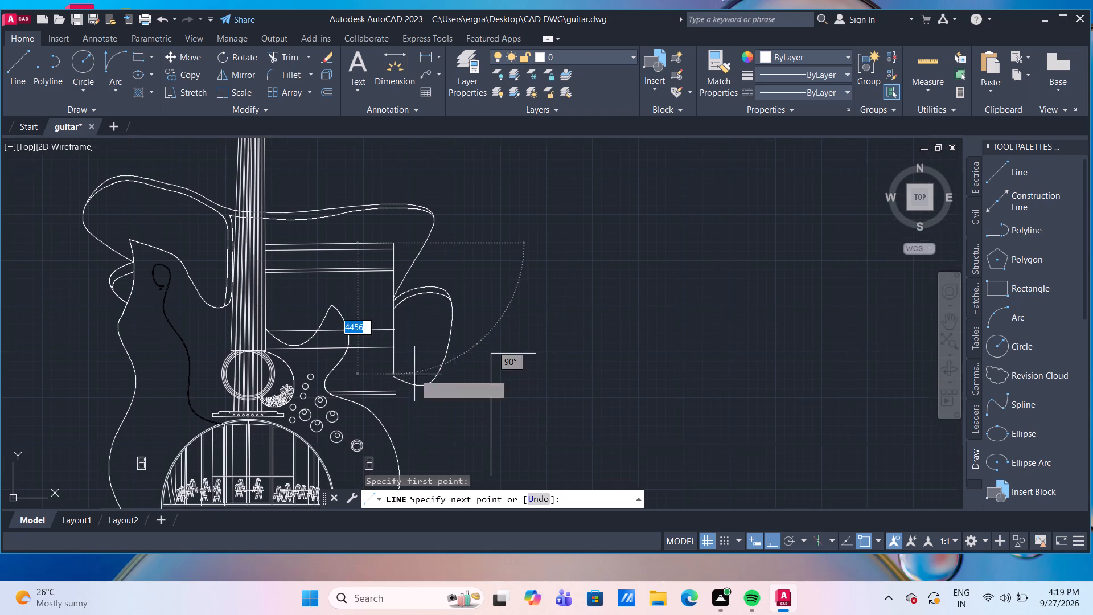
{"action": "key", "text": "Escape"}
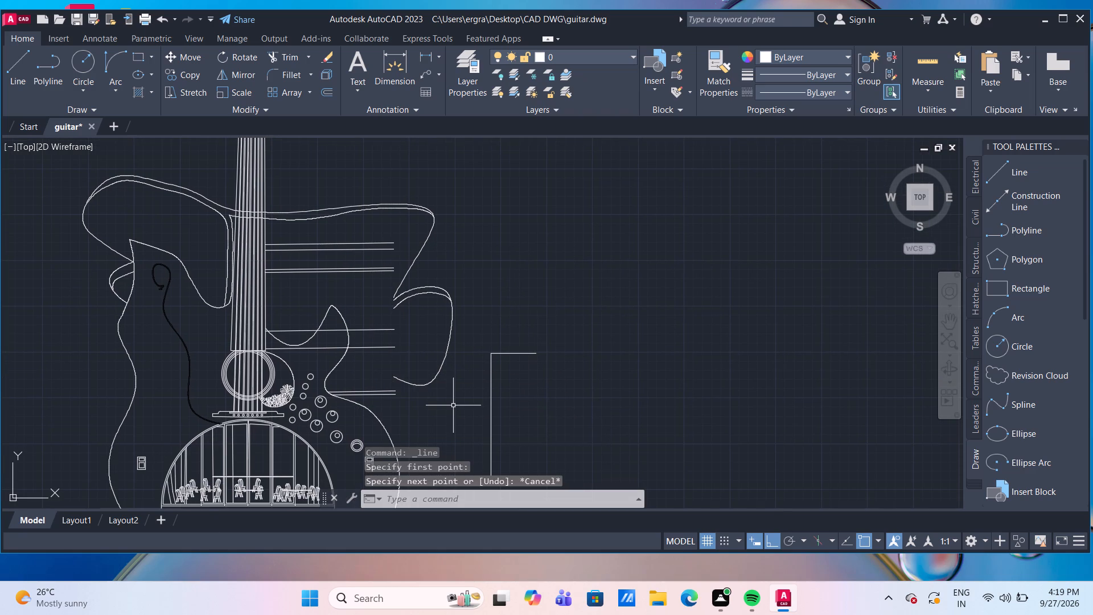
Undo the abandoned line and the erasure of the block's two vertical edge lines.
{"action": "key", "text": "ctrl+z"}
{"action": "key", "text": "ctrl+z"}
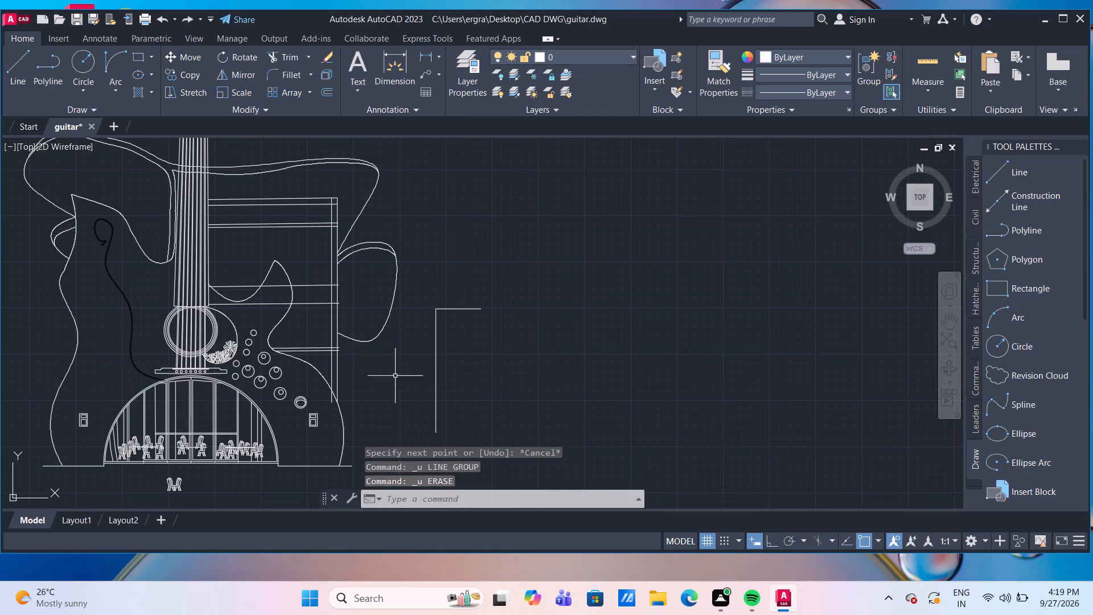
Erase all eight near-horizontal floor and band lines of the block beside the neck, keeping its two vertical edge lines.
{"action": "scroll", "coordinate": [319, 208], "scroll_direction": "up", "scroll_amount": 2}
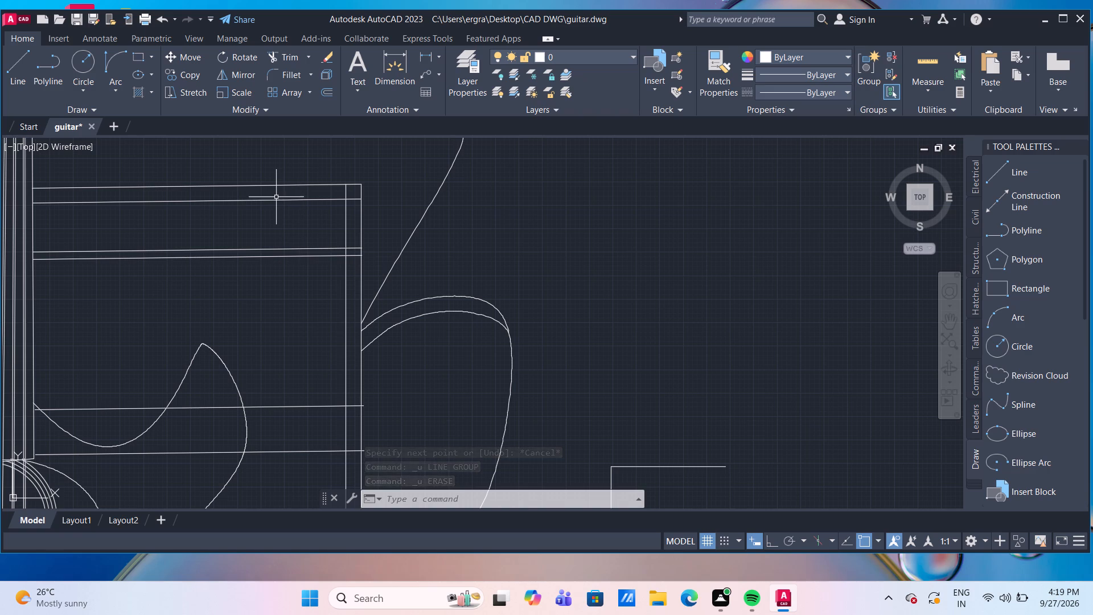
{"action": "scroll", "coordinate": [293, 266], "scroll_direction": "down", "scroll_amount": 2}
{"action": "scroll", "coordinate": [312, 367], "scroll_direction": "up", "scroll_amount": 2}
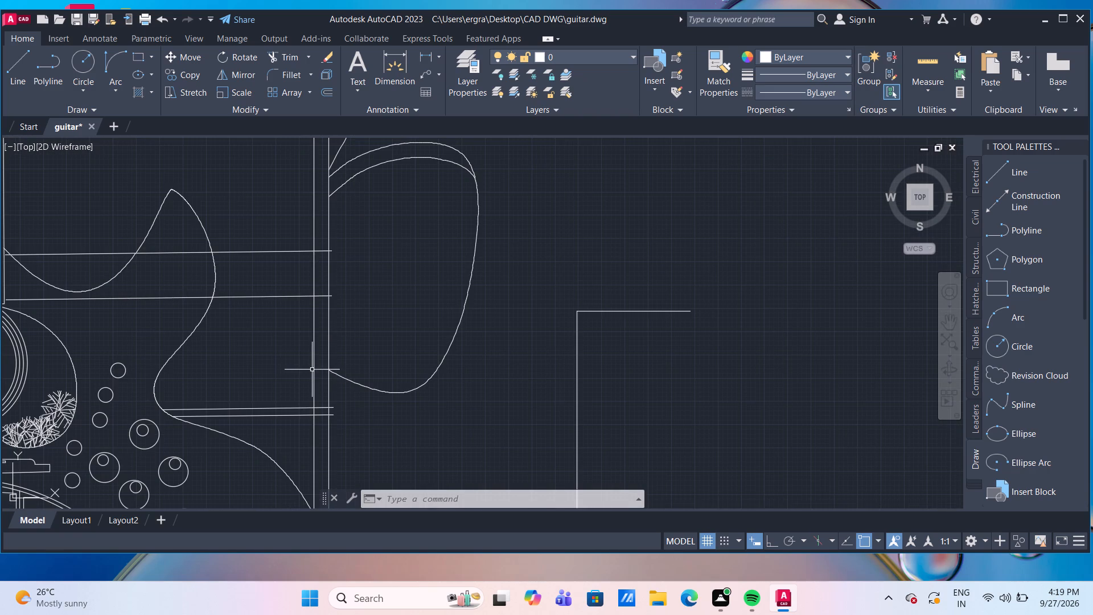
{"action": "left_click", "coordinate": [289, 431]}
{"action": "left_click", "coordinate": [244, 215]}
{"action": "scroll", "coordinate": [141, 106], "scroll_direction": "down", "scroll_amount": 3}
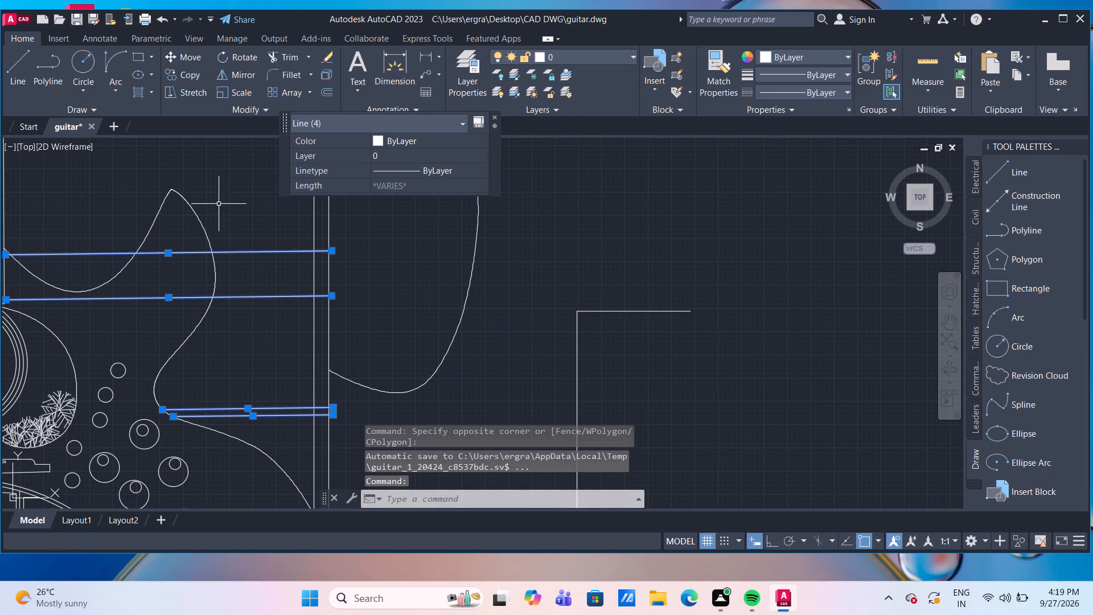
{"action": "scroll", "coordinate": [219, 204], "scroll_direction": "down", "scroll_amount": 2}
{"action": "middle_click_drag", "start_coordinate": [219, 204], "coordinate": [213, 321]}
{"action": "scroll", "coordinate": [216, 270], "scroll_direction": "up", "scroll_amount": 3}
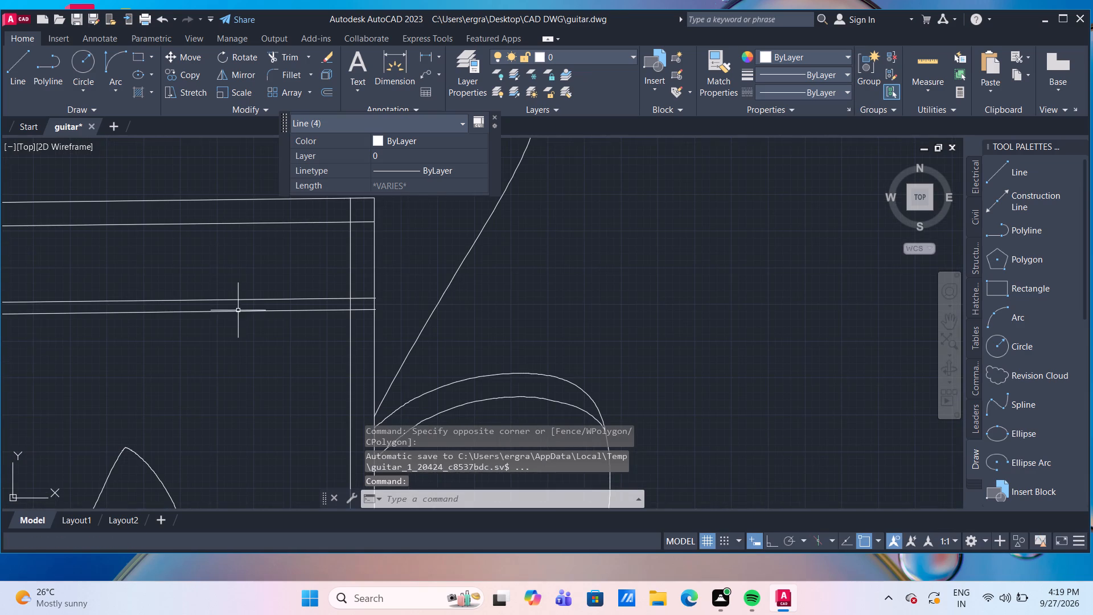
{"action": "left_click", "coordinate": [258, 327]}
{"action": "left_click", "coordinate": [231, 215]}
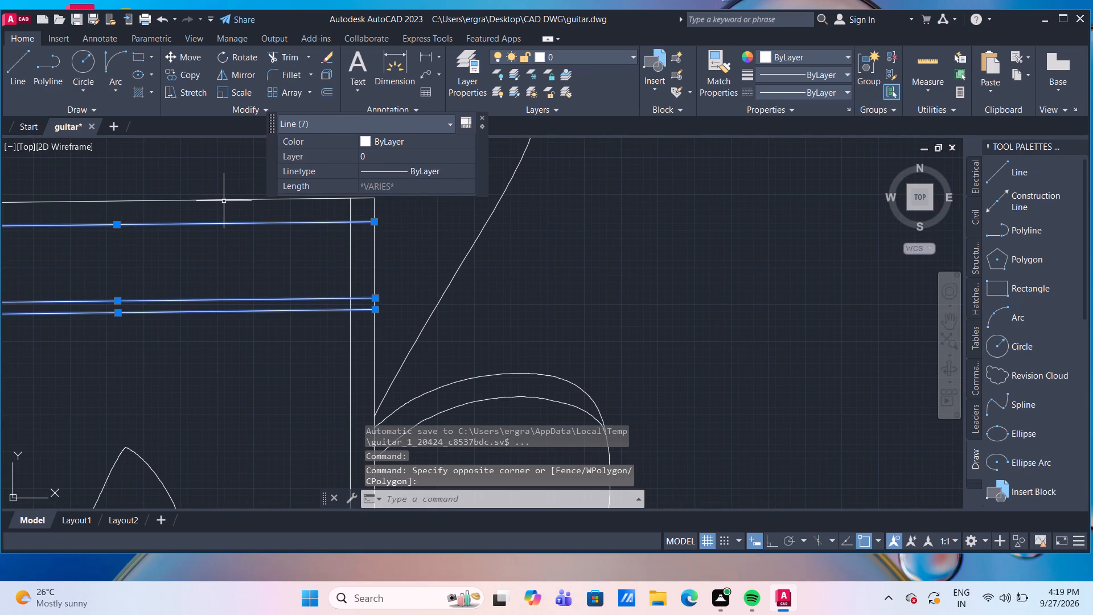
{"action": "left_click", "coordinate": [224, 200]}
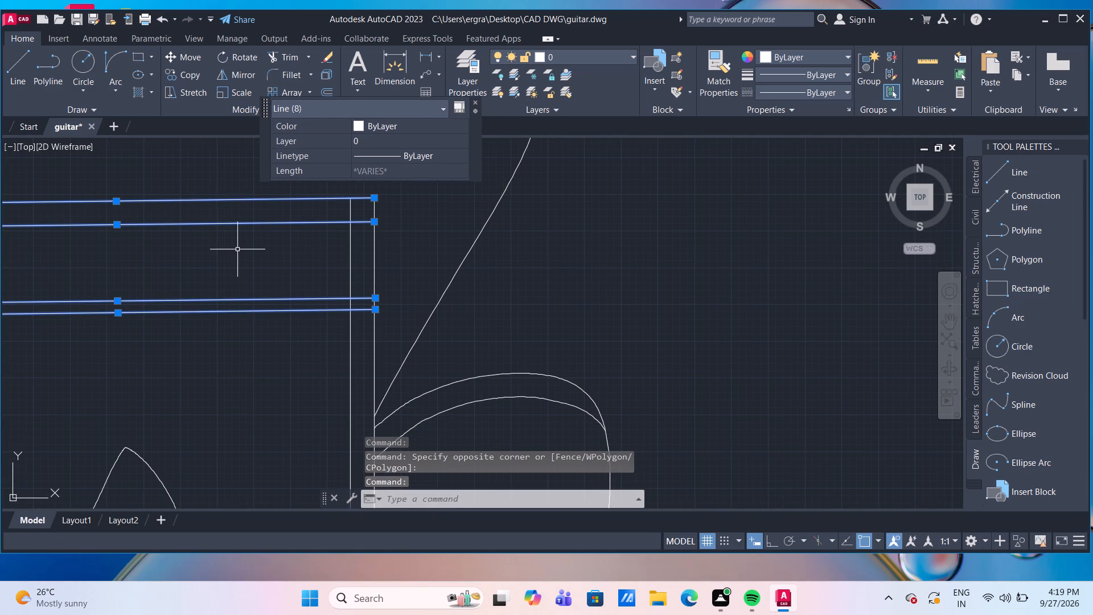
{"action": "key", "text": "Delete"}
{"action": "scroll", "coordinate": [237, 252], "scroll_direction": "down", "scroll_amount": 3}
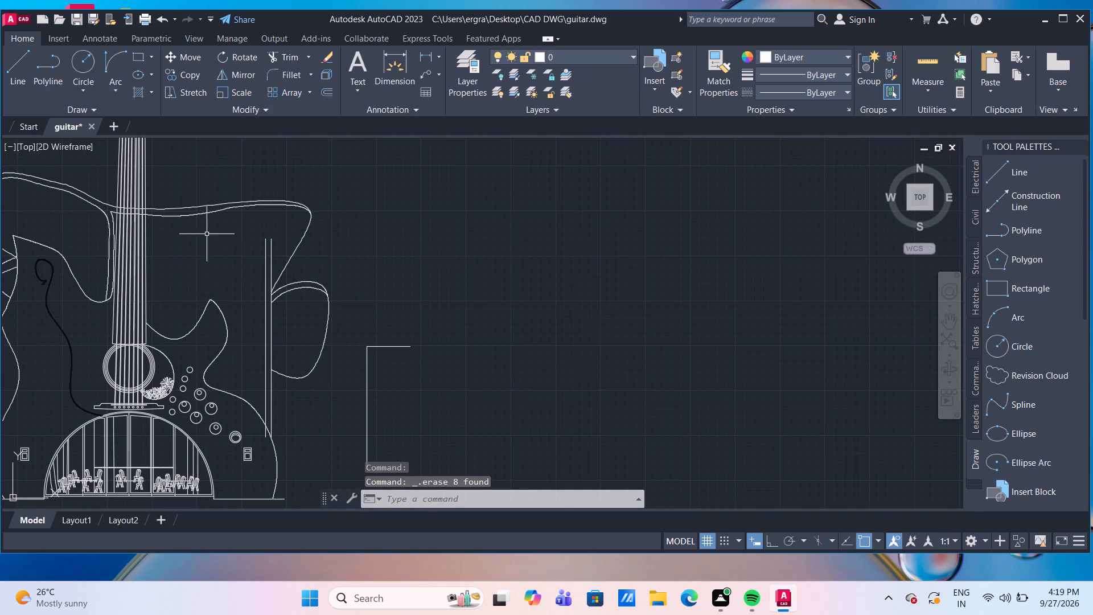
Measure the spacing between the block's two vertical edge lines.
{"action": "scroll", "coordinate": [265, 261], "scroll_direction": "up", "scroll_amount": 4}
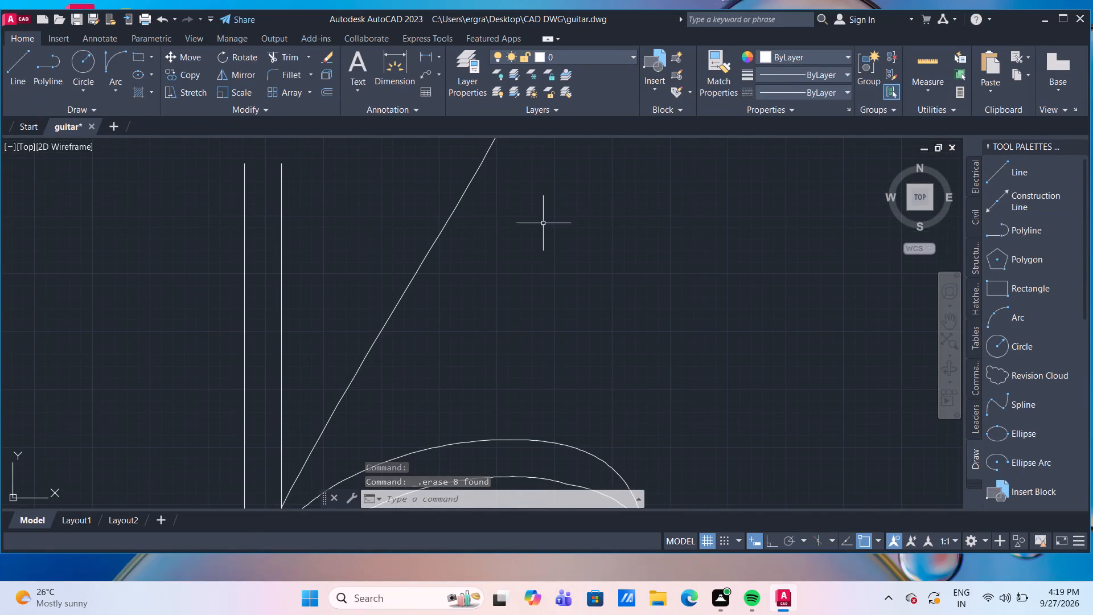
{"action": "left_click", "coordinate": [931, 69]}
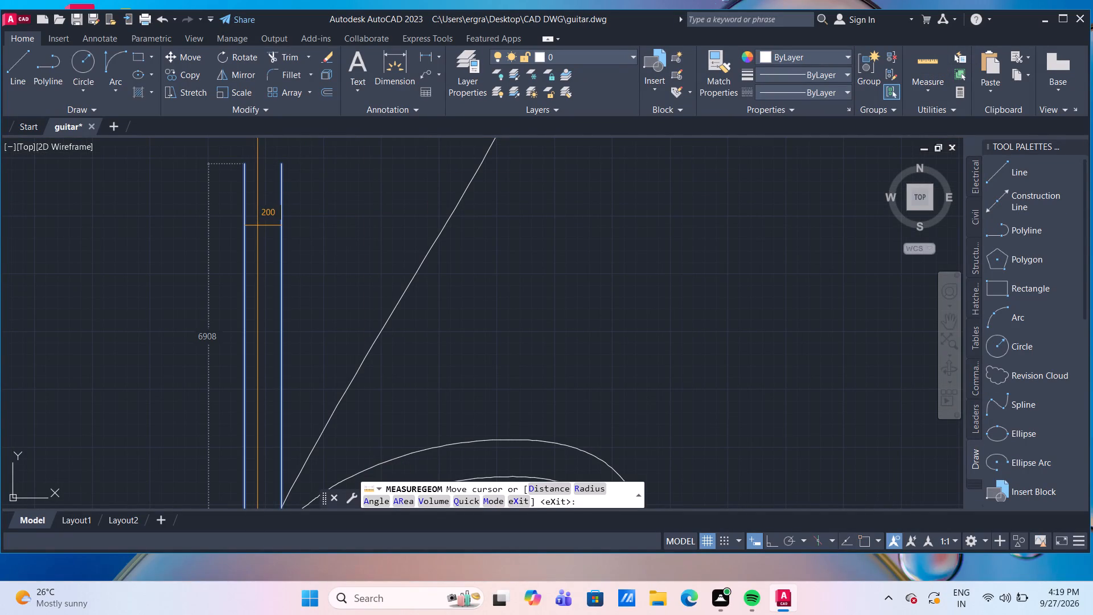
{"action": "key", "text": "Escape"}
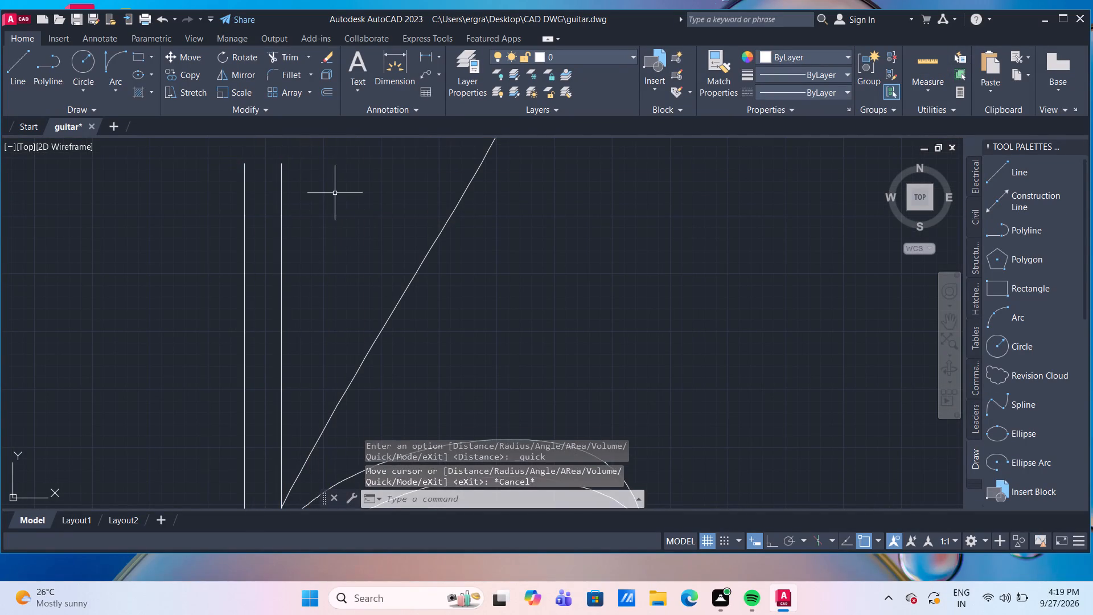
With Ortho on, draw the block's top edge from the outer vertical's top end to the neck, in segments of about 500 and 3870.
{"action": "scroll", "coordinate": [335, 193], "scroll_direction": "down", "scroll_amount": 4}
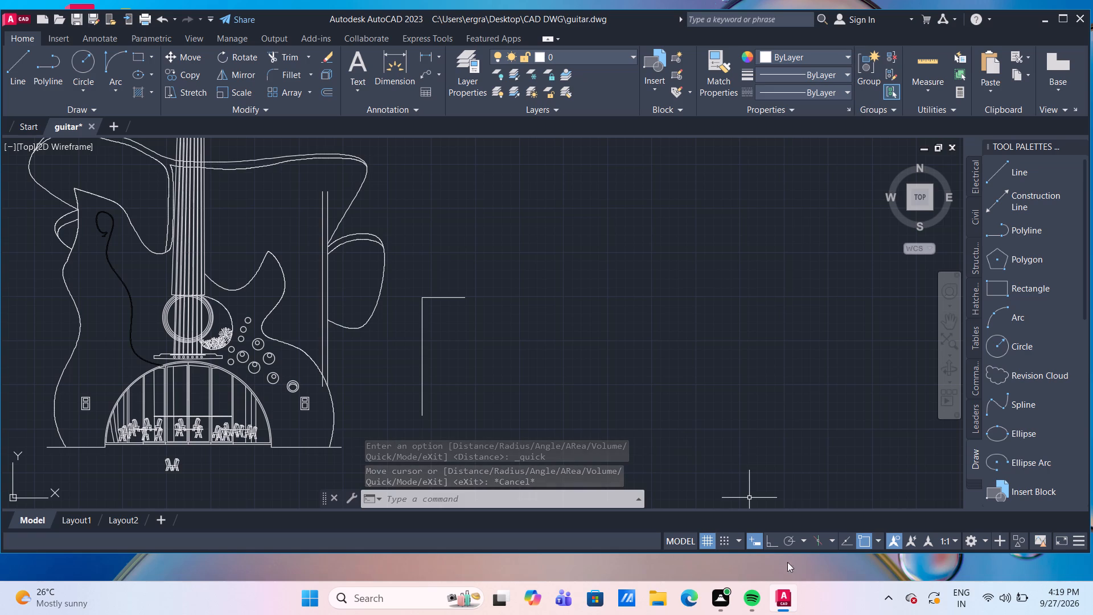
{"action": "left_click", "coordinate": [768, 543]}
{"action": "left_click", "coordinate": [18, 74]}
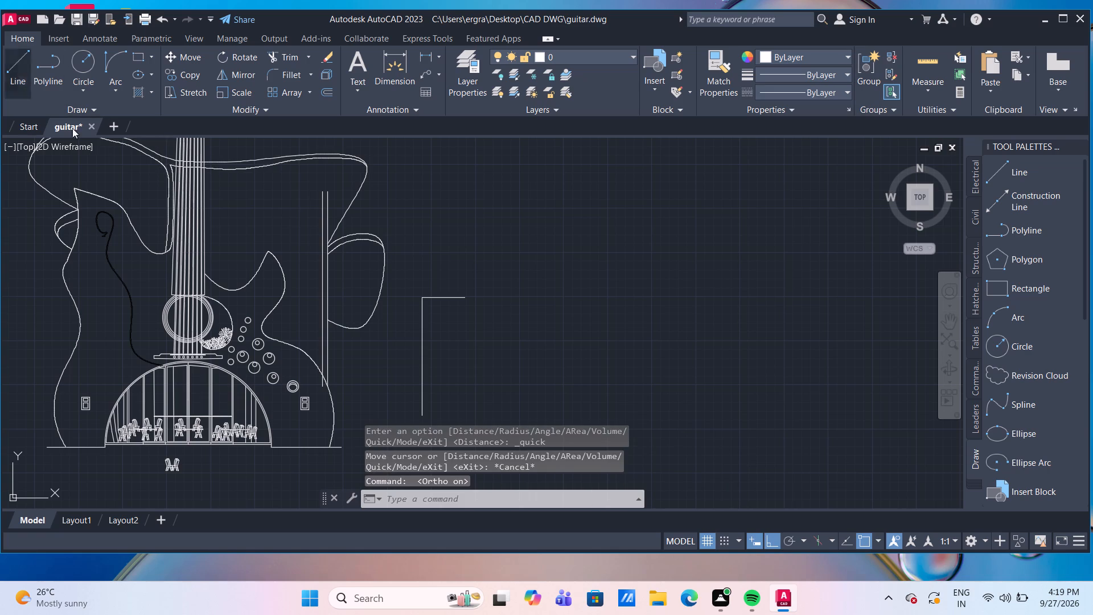
{"action": "scroll", "coordinate": [326, 170], "scroll_direction": "up", "scroll_amount": 2}
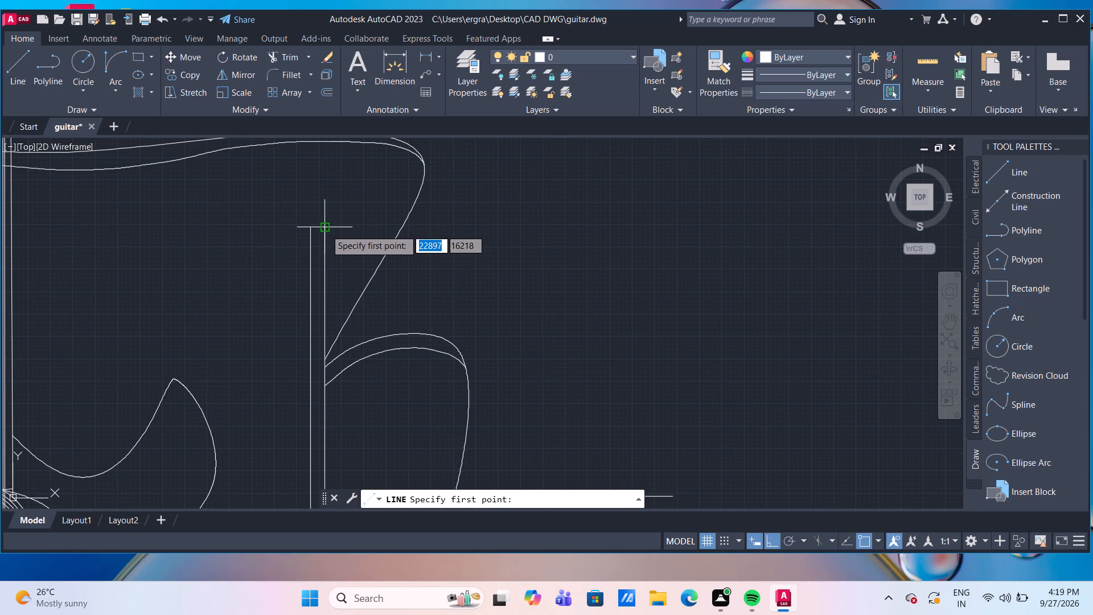
{"action": "left_click", "coordinate": [326, 229]}
{"action": "scroll", "coordinate": [47, 249], "scroll_direction": "down", "scroll_amount": 1}
{"action": "middle_click_drag", "start_coordinate": [47, 249], "coordinate": [125, 260]}
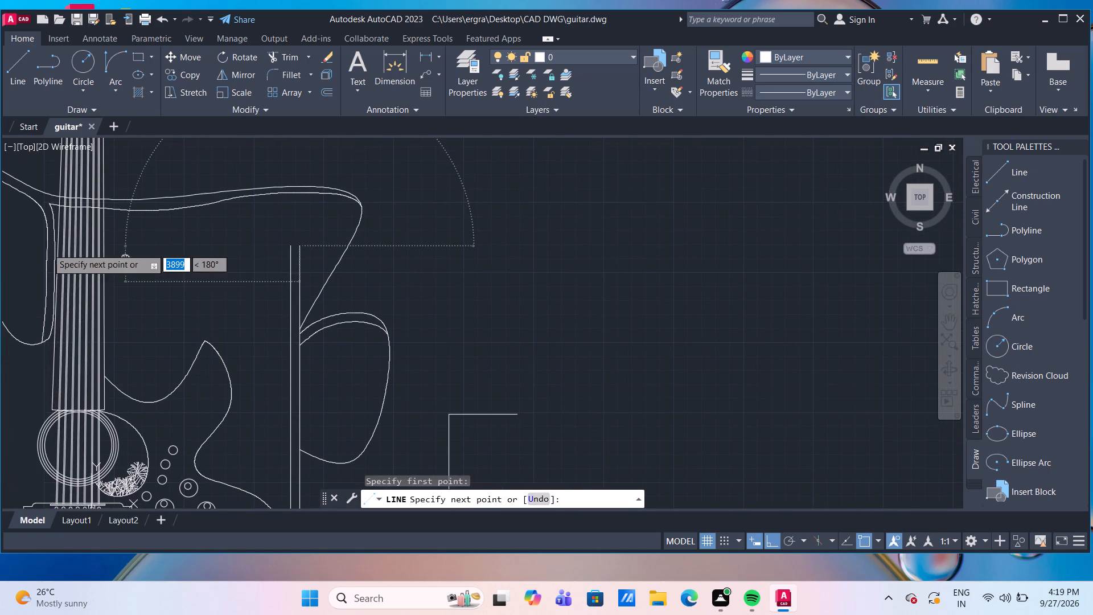
{"action": "scroll", "coordinate": [125, 247], "scroll_direction": "up", "scroll_amount": 2}
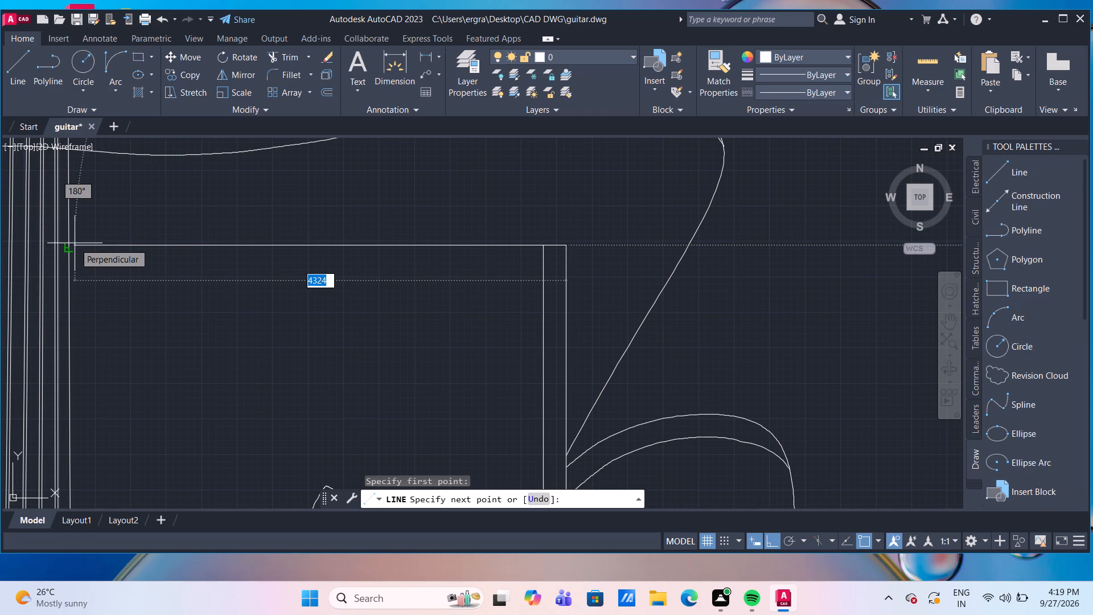
{"action": "left_click", "coordinate": [509, 219]}
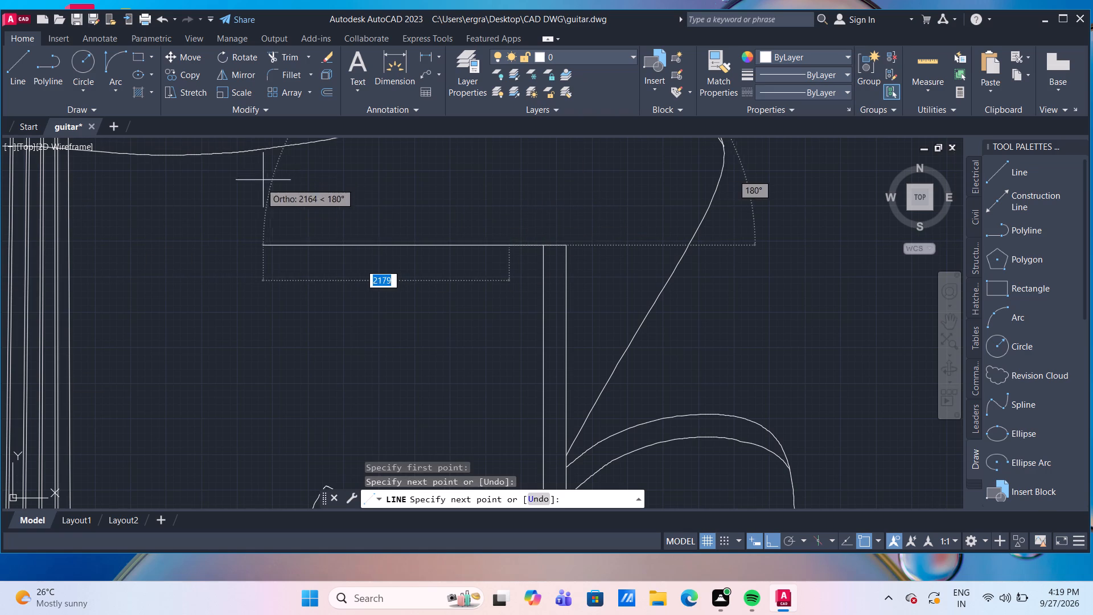
{"action": "left_click", "coordinate": [68, 244]}
{"action": "key", "text": "Return"}
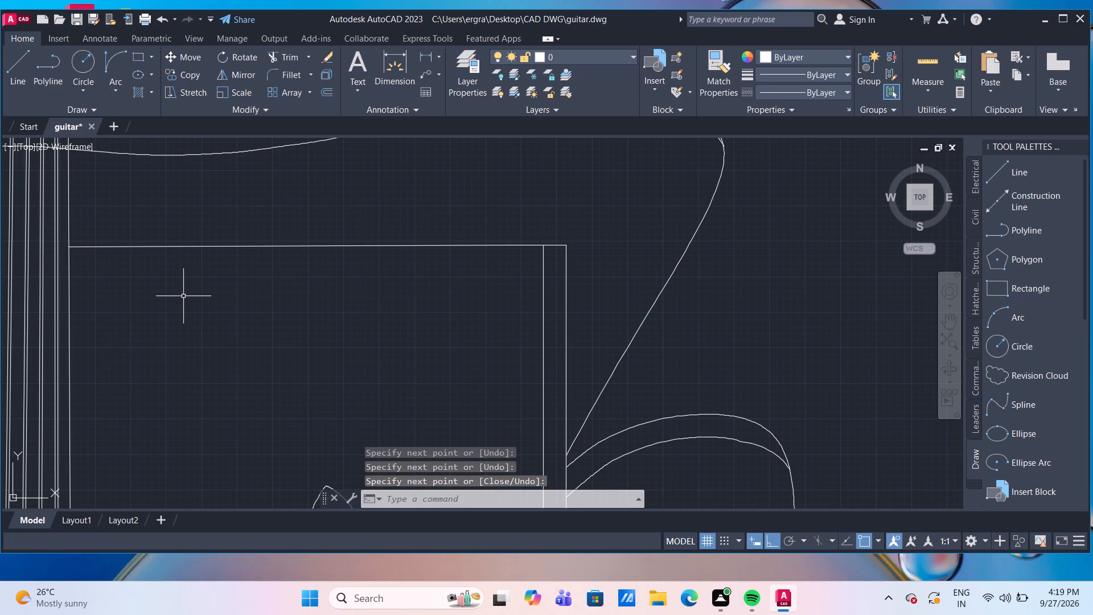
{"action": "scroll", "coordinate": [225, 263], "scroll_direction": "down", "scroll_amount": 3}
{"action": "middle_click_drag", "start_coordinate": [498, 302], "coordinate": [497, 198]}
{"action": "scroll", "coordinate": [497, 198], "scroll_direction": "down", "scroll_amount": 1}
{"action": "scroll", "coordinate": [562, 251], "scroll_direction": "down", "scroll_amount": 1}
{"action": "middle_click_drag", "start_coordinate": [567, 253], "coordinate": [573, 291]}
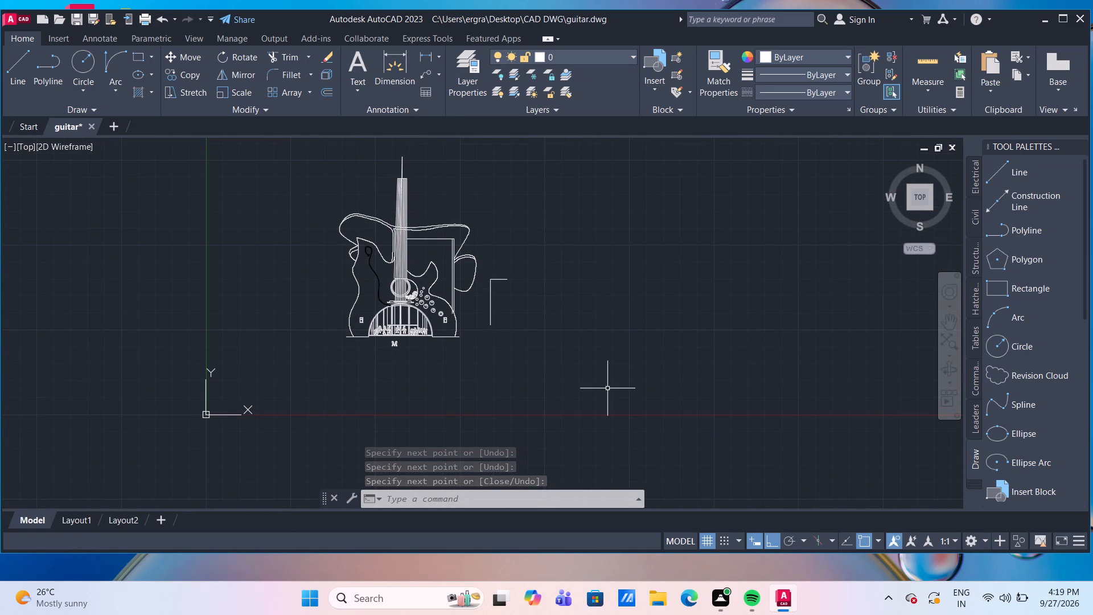
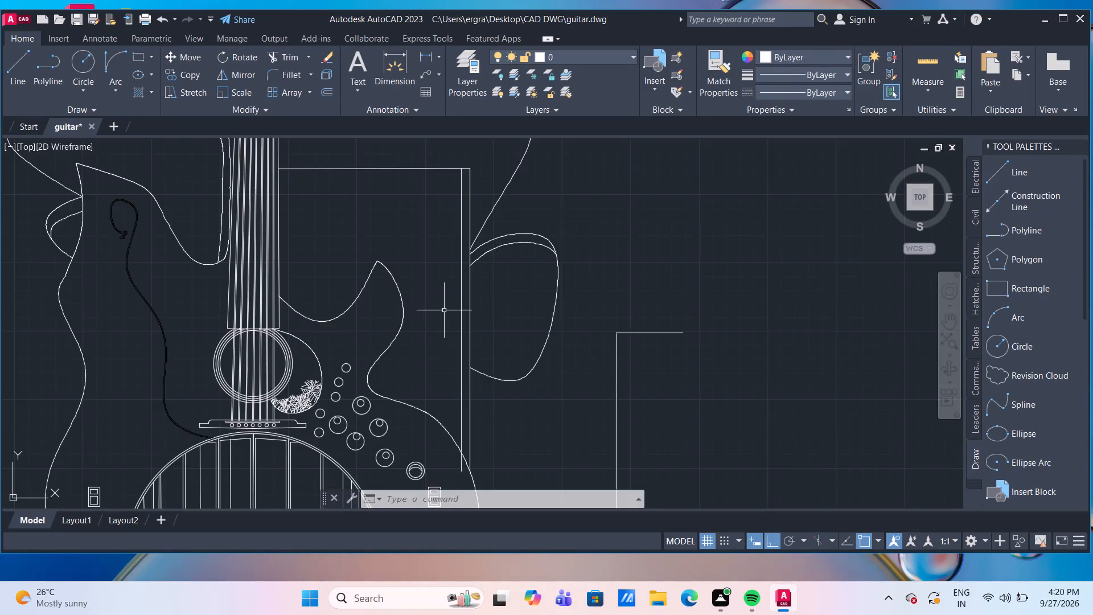
Offset the block's long top edge segment 200 downward.
{"action": "scroll", "coordinate": [435, 251], "scroll_direction": "down", "scroll_amount": 1}
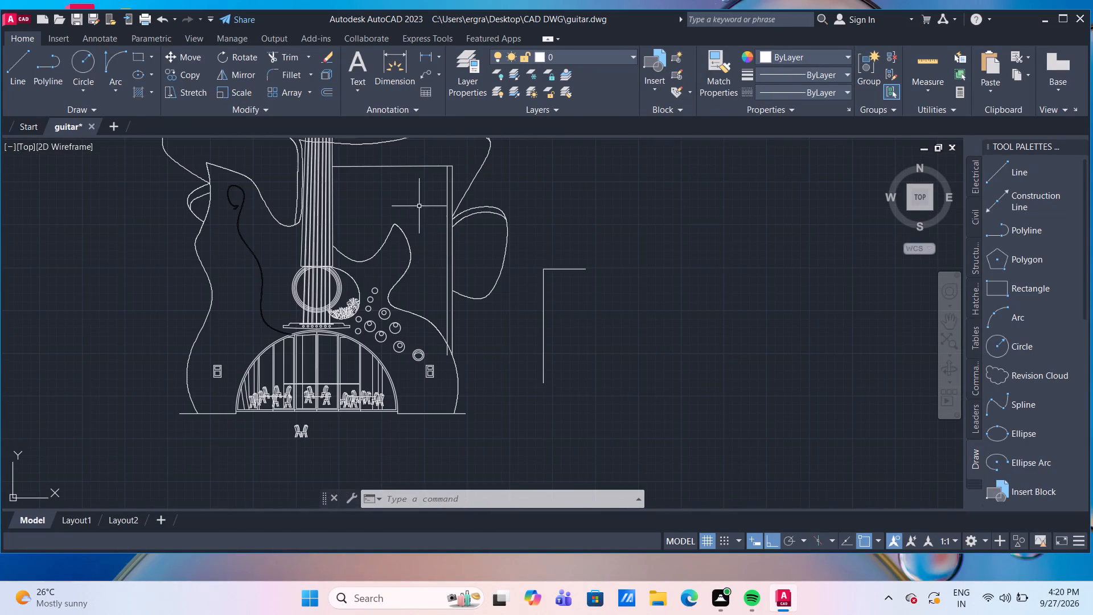
{"action": "scroll", "coordinate": [416, 182], "scroll_direction": "up", "scroll_amount": 1}
{"action": "middle_click_drag", "start_coordinate": [416, 182], "coordinate": [402, 273]}
{"action": "scroll", "coordinate": [392, 257], "scroll_direction": "up", "scroll_amount": 1}
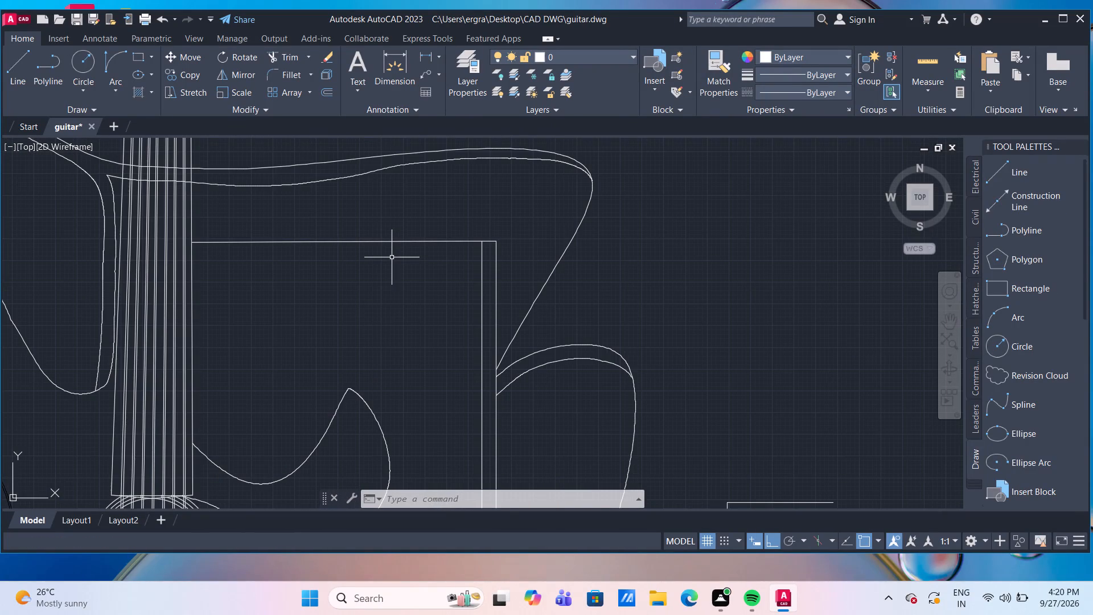
{"action": "key", "text": "o"}
{"action": "key", "text": "Return"}
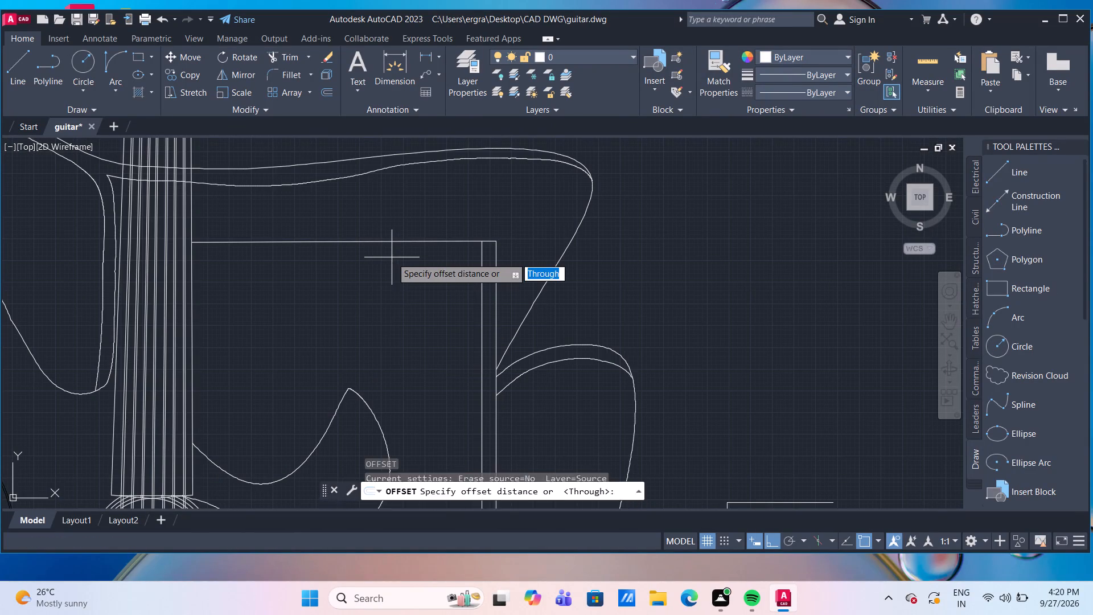
{"action": "key", "text": "Return"}
{"action": "left_click", "coordinate": [399, 240]}
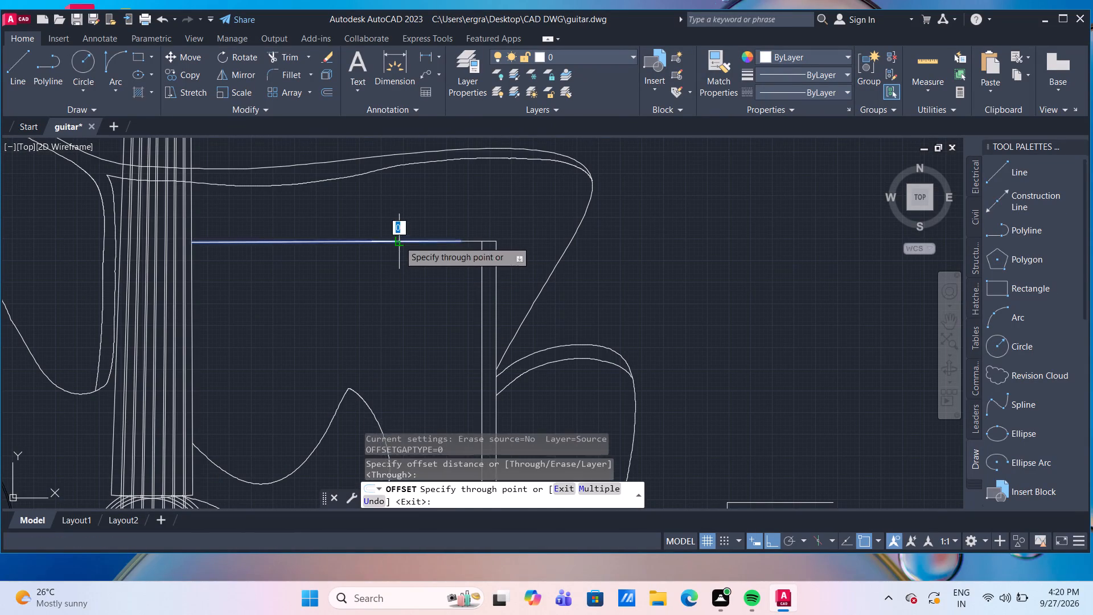
{"action": "type", "text": "200"}
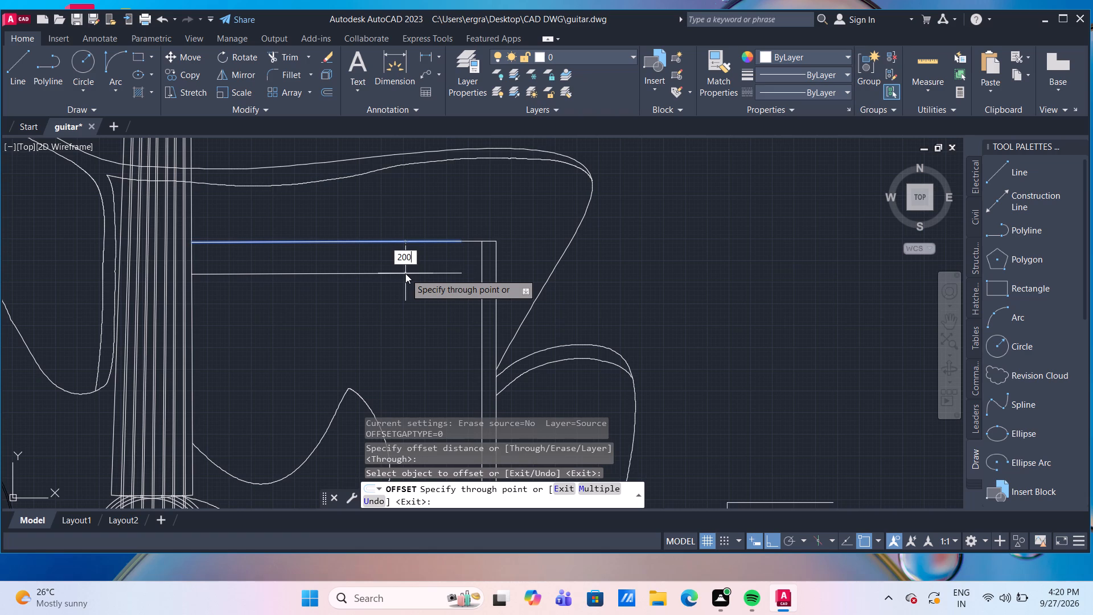
{"action": "key", "text": "Return"}
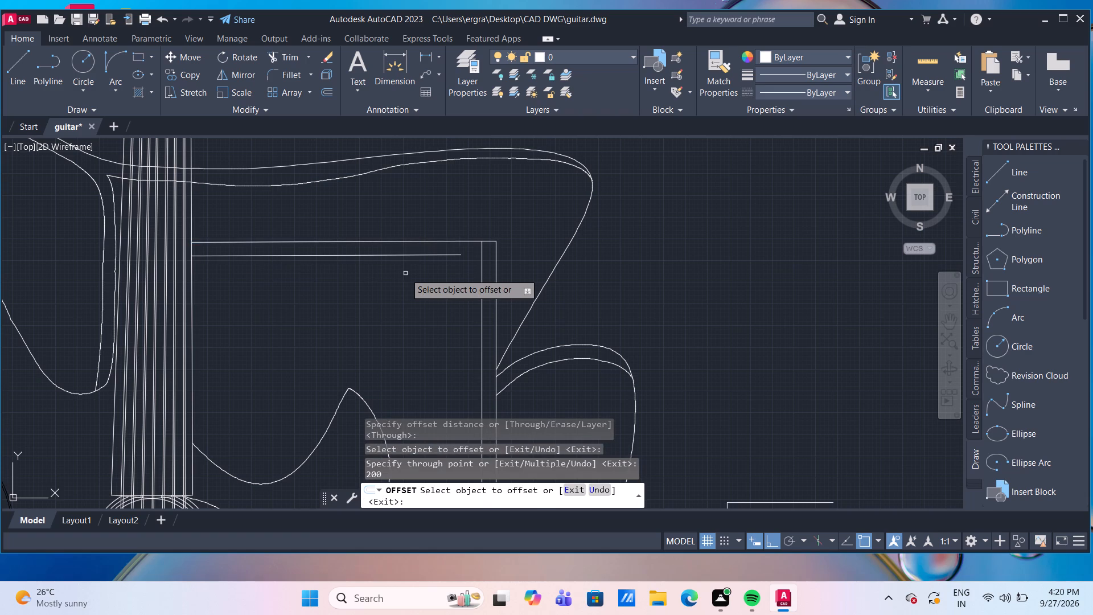
{"action": "type", "text": "ex"}
{"action": "key", "text": "Return"}
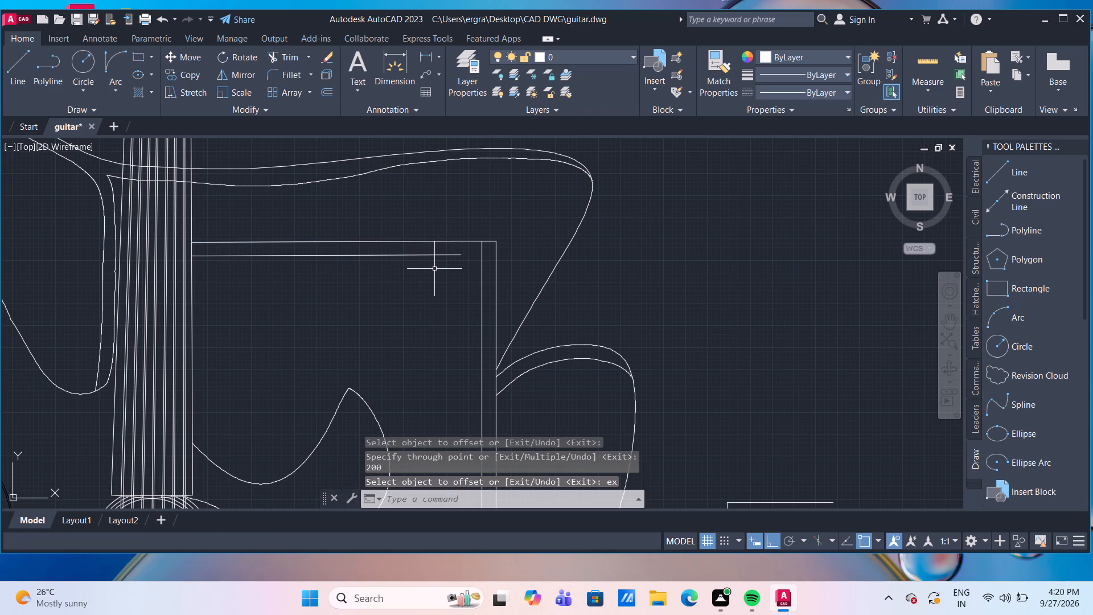
{"action": "key", "text": "Escape"}
Extend the new offset line past the block's inner vertical to its outer vertical edge line.
{"action": "type", "text": "tr"}
{"action": "key", "text": "Return"}
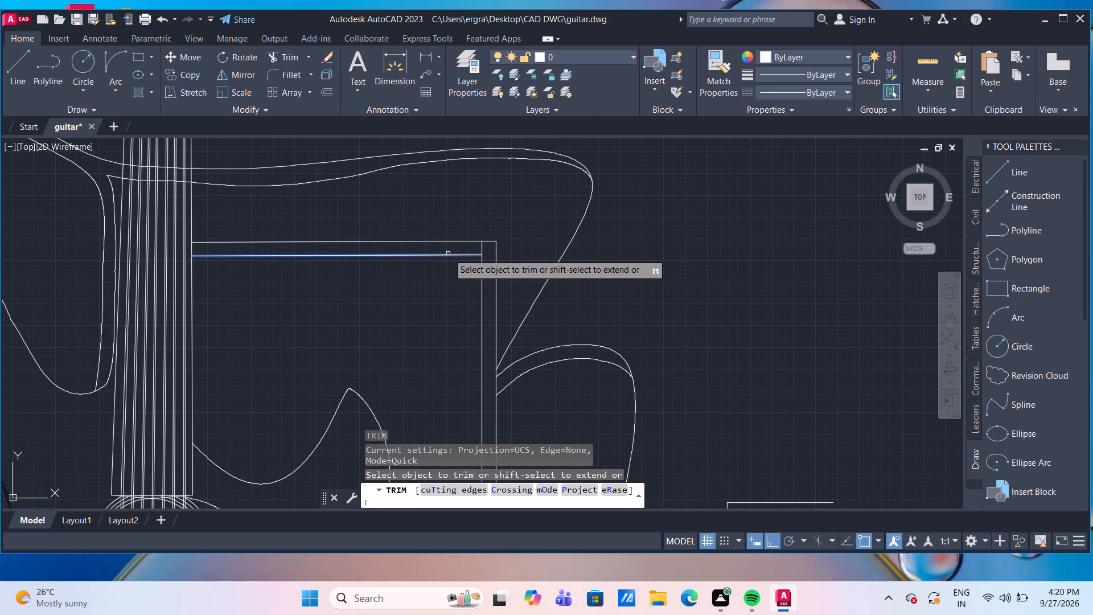
{"action": "left_click", "coordinate": [448, 253], "text": "shift"}
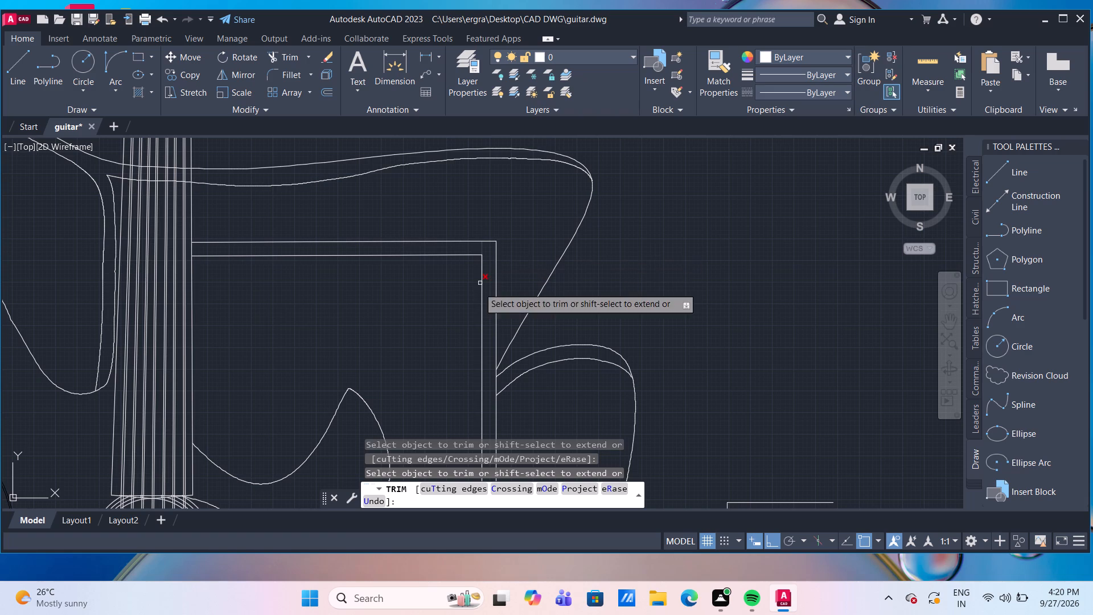
{"action": "left_click", "coordinate": [461, 255], "text": "shift"}
{"action": "key", "text": "Escape"}
Offset the block's second horizontal line 600 downward, and offset that copy a further 100 downward.
{"action": "scroll", "coordinate": [462, 288], "scroll_direction": "down", "scroll_amount": 1}
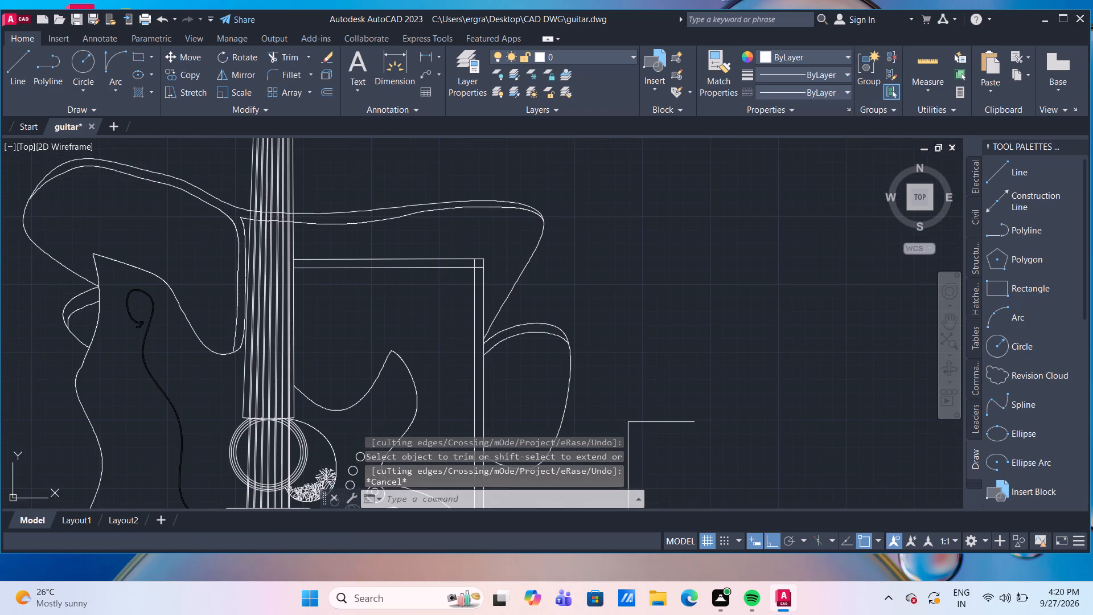
{"action": "middle_click_drag", "start_coordinate": [462, 288], "coordinate": [462, 243]}
{"action": "scroll", "coordinate": [454, 263], "scroll_direction": "up", "scroll_amount": 1}
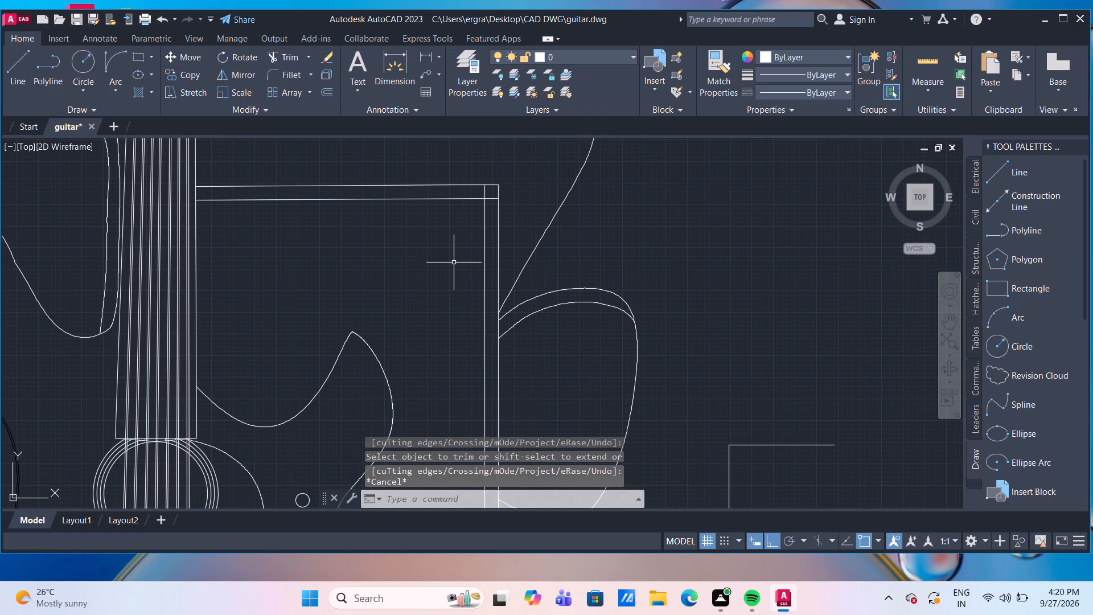
{"action": "key", "text": "o"}
{"action": "key", "text": "Return"}
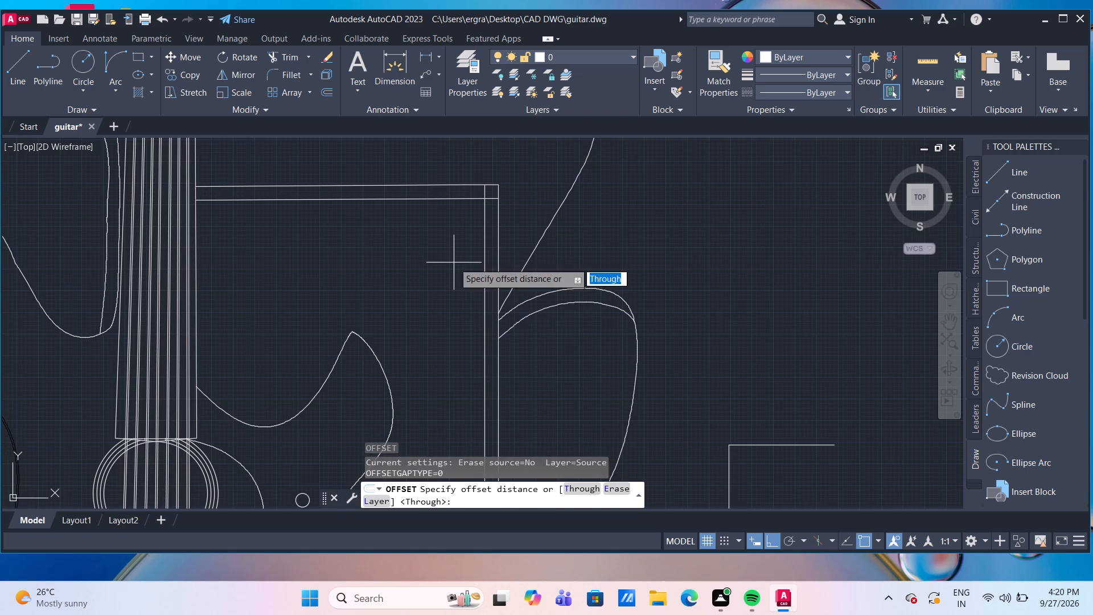
{"action": "key", "text": "Return"}
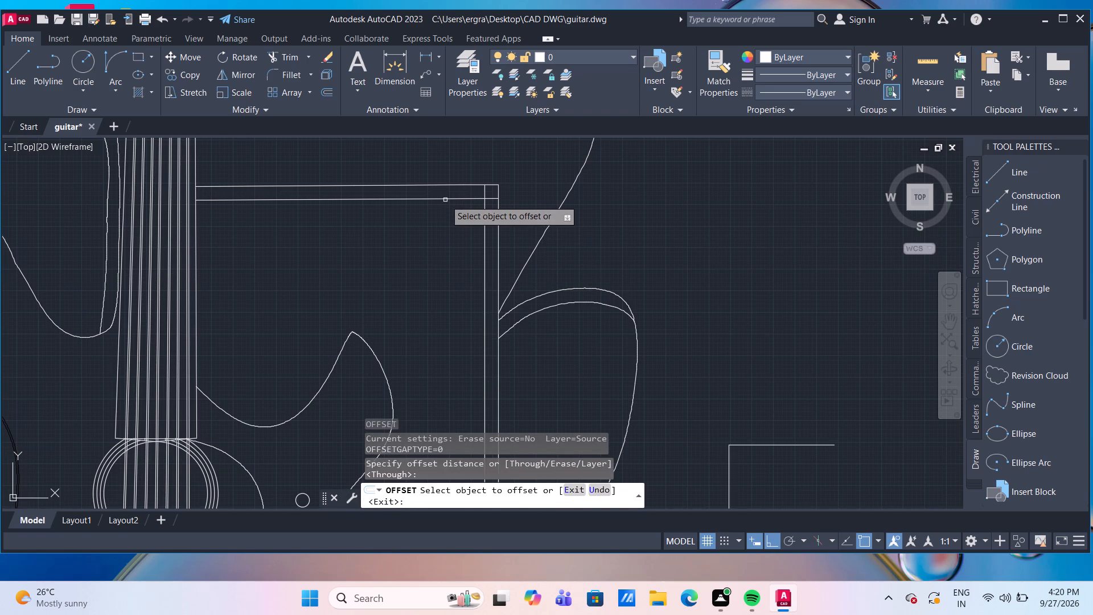
{"action": "left_click", "coordinate": [445, 198]}
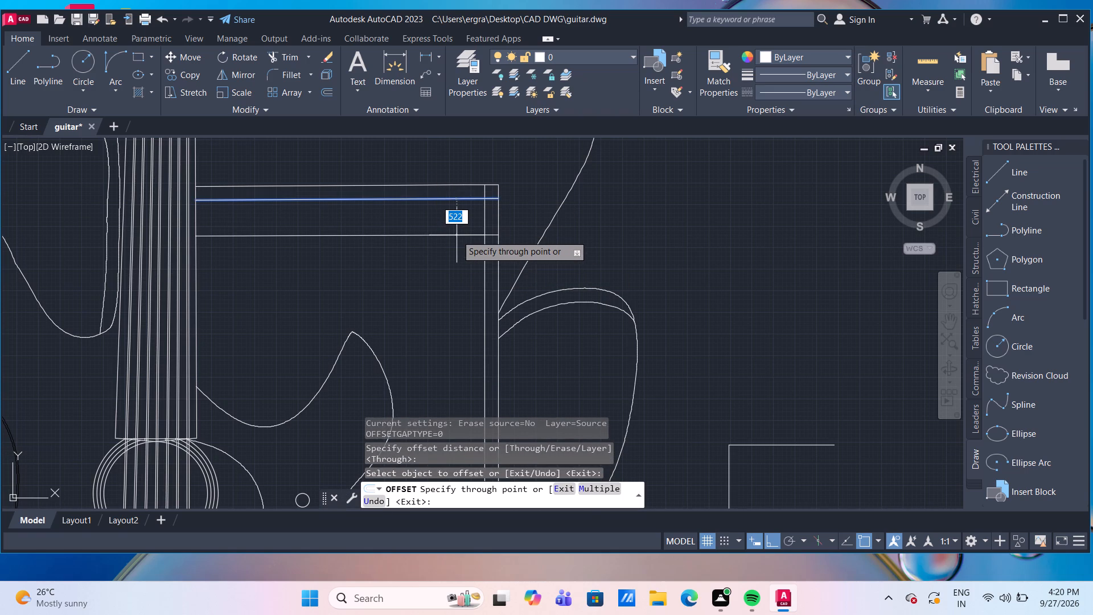
{"action": "type", "text": "600"}
{"action": "key", "text": "Return"}
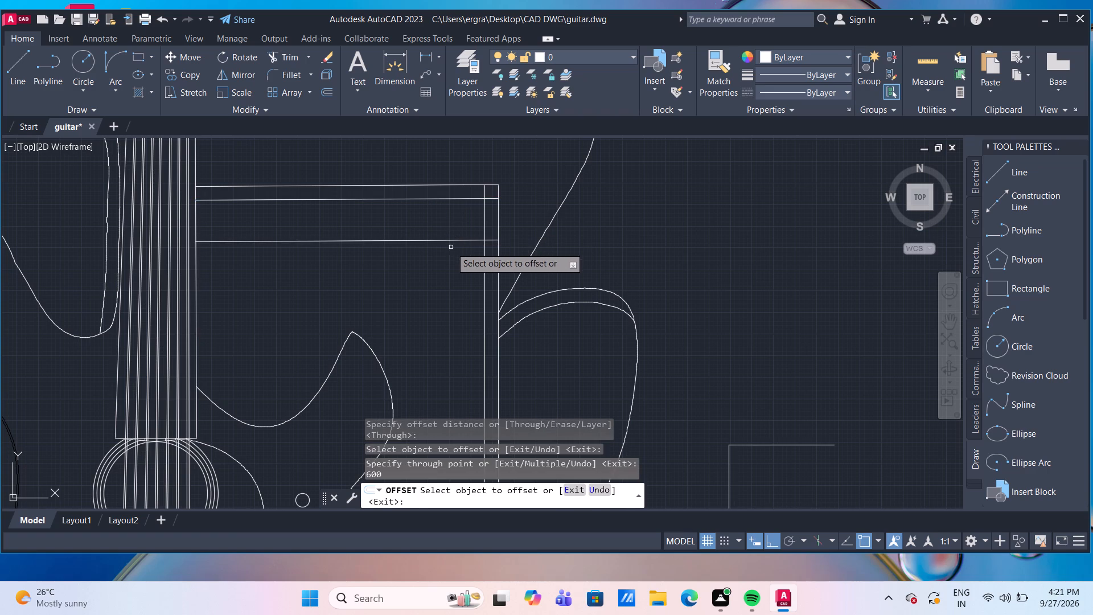
{"action": "left_click", "coordinate": [450, 240]}
{"action": "type", "text": "100"}
{"action": "key", "text": "Return"}
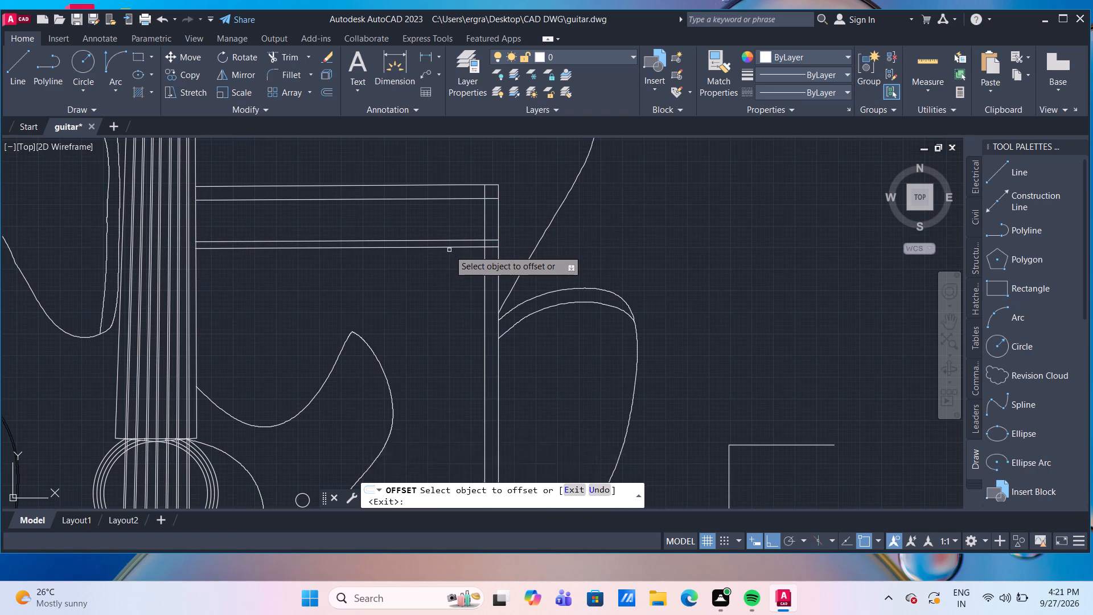
Offset the block's lowest horizontal line 2000 downward, and offset that copy a further 600 downward.
{"action": "left_click", "coordinate": [417, 248]}
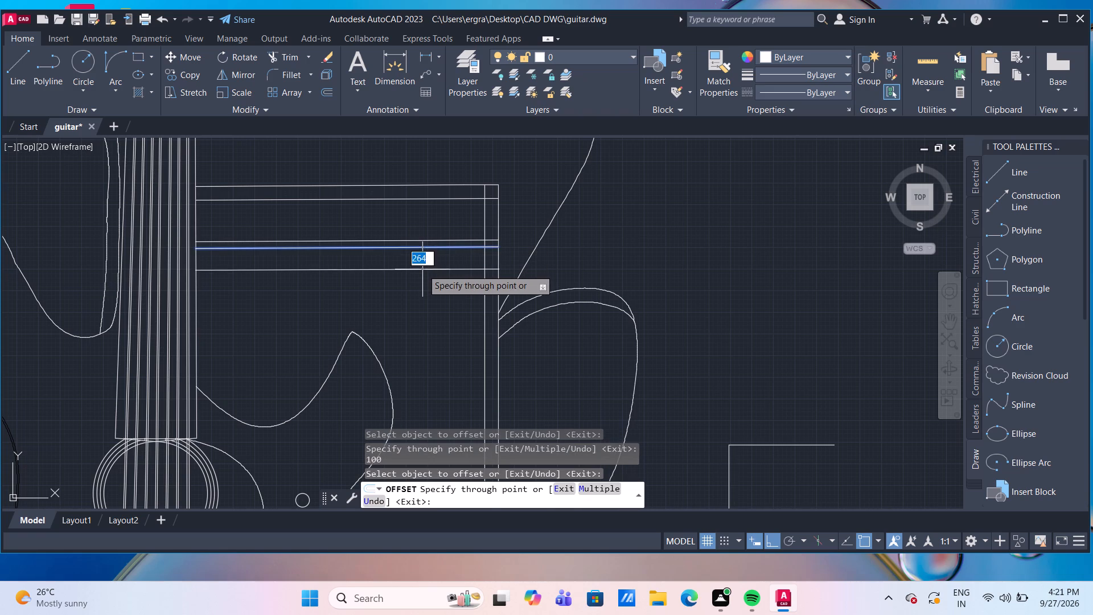
{"action": "type", "text": "2000"}
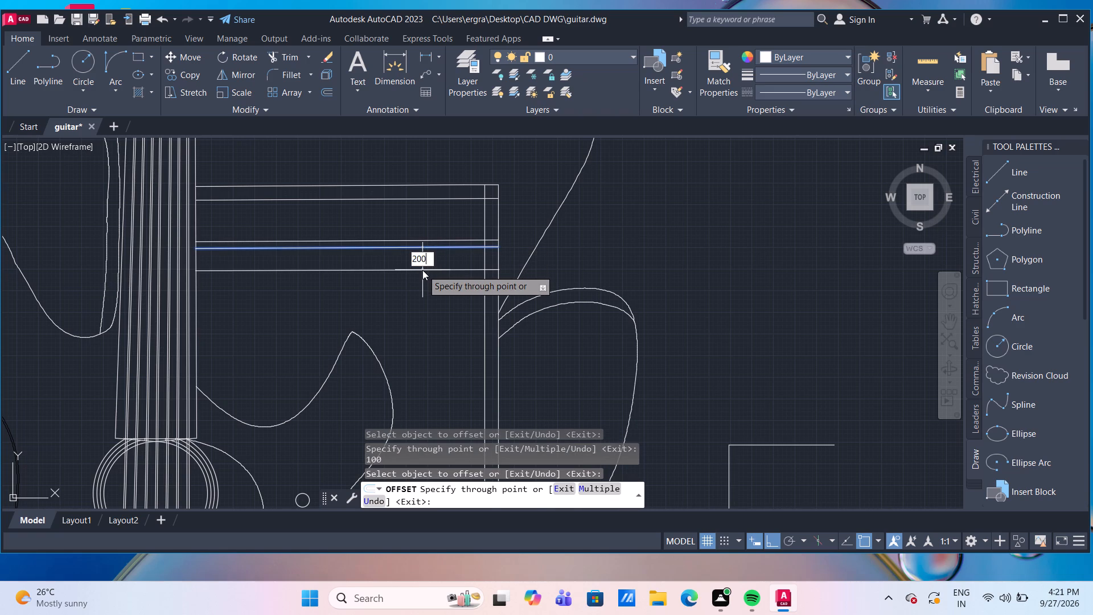
{"action": "key", "text": "Return"}
{"action": "middle_click_drag", "start_coordinate": [416, 315], "coordinate": [382, 231]}
{"action": "scroll", "coordinate": [382, 231], "scroll_direction": "down", "scroll_amount": 1}
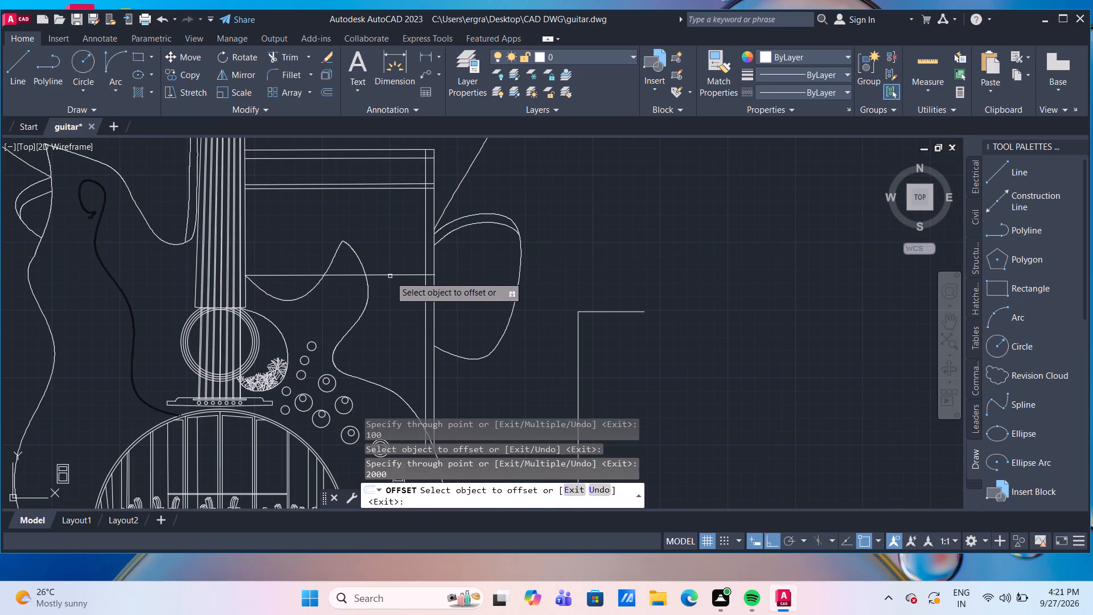
{"action": "left_click_drag", "start_coordinate": [389, 275], "coordinate": [389, 280]}
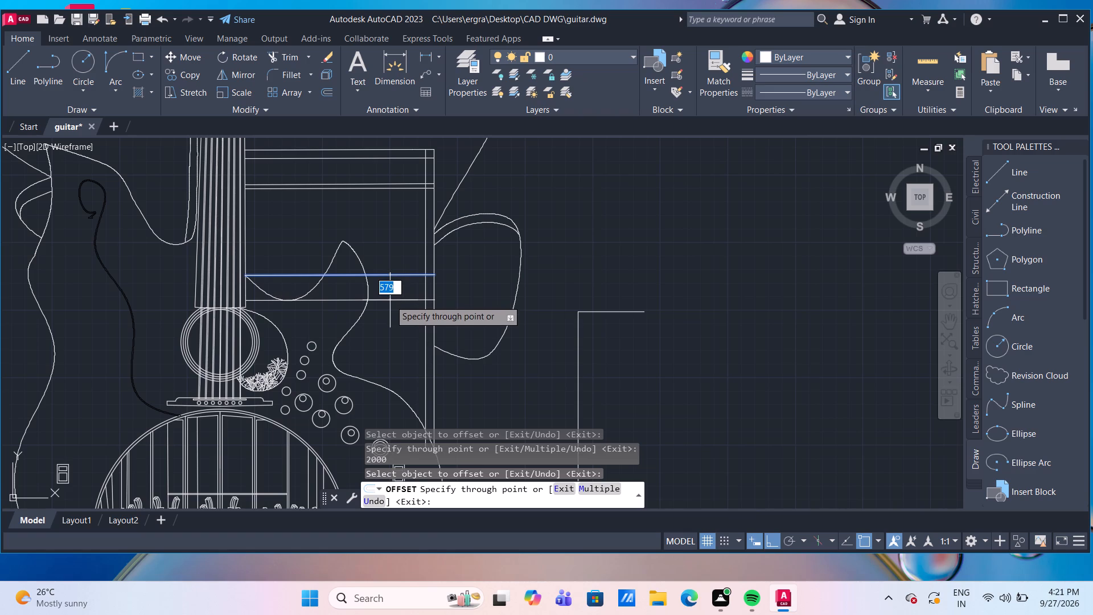
{"action": "type", "text": "600"}
{"action": "key", "text": "Return"}
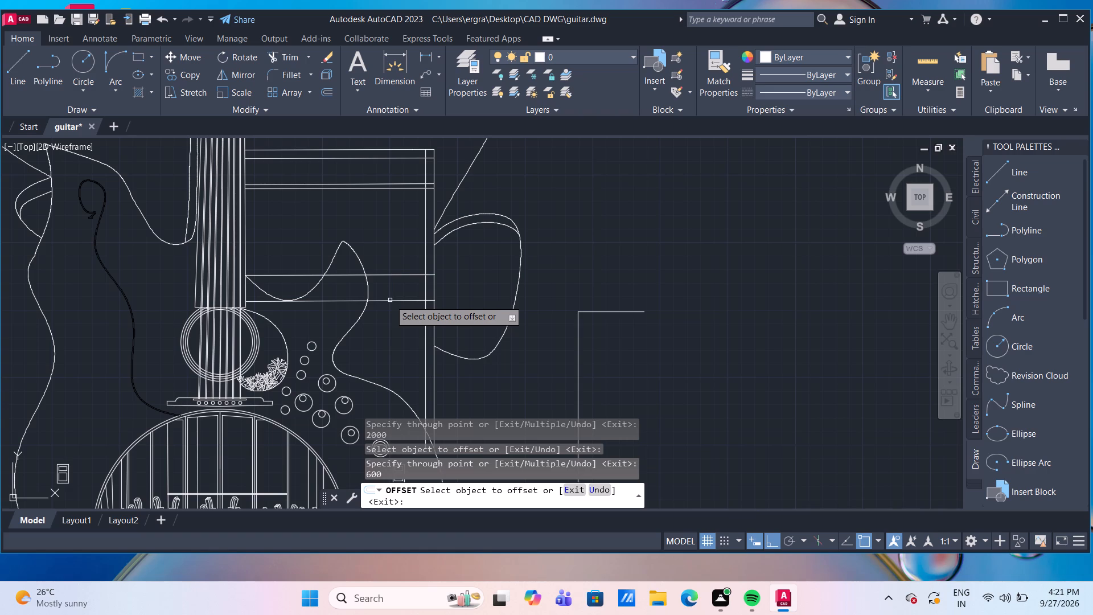
Offset the block's lowest horizontal line 1500 downward, and offset that copy a further 100 downward.
{"action": "left_click", "coordinate": [390, 300]}
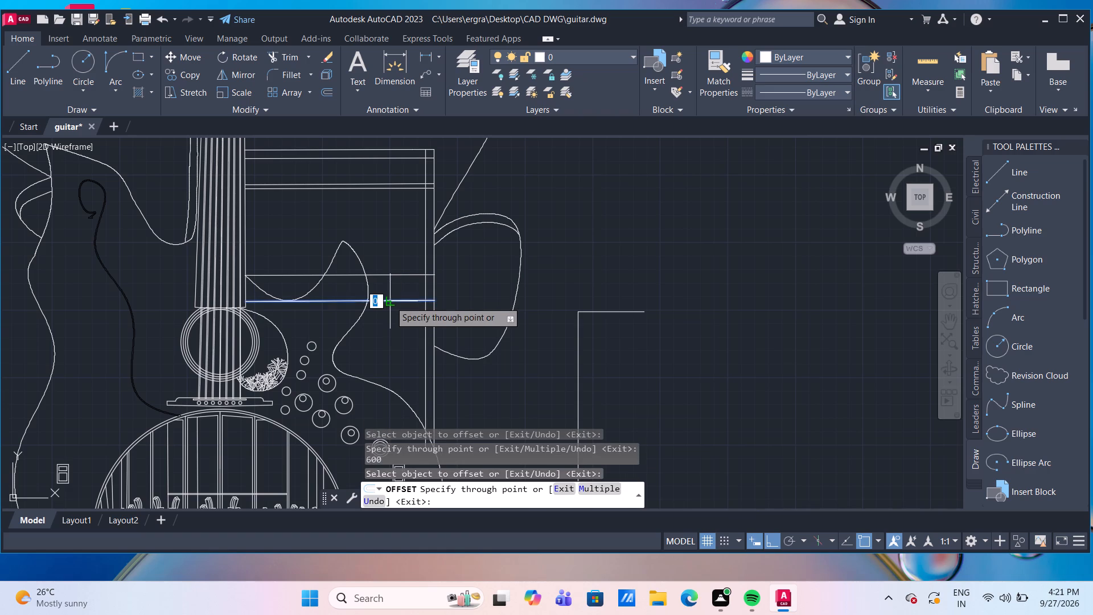
{"action": "type", "text": "1500"}
{"action": "key", "text": "Return"}
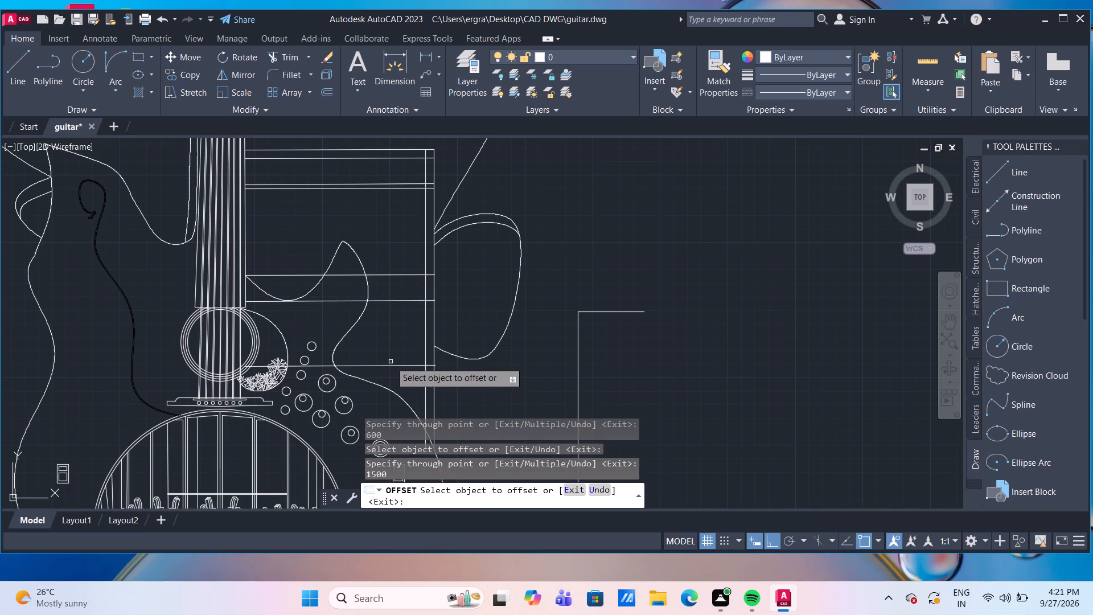
{"action": "middle_click_drag", "start_coordinate": [385, 347], "coordinate": [343, 273]}
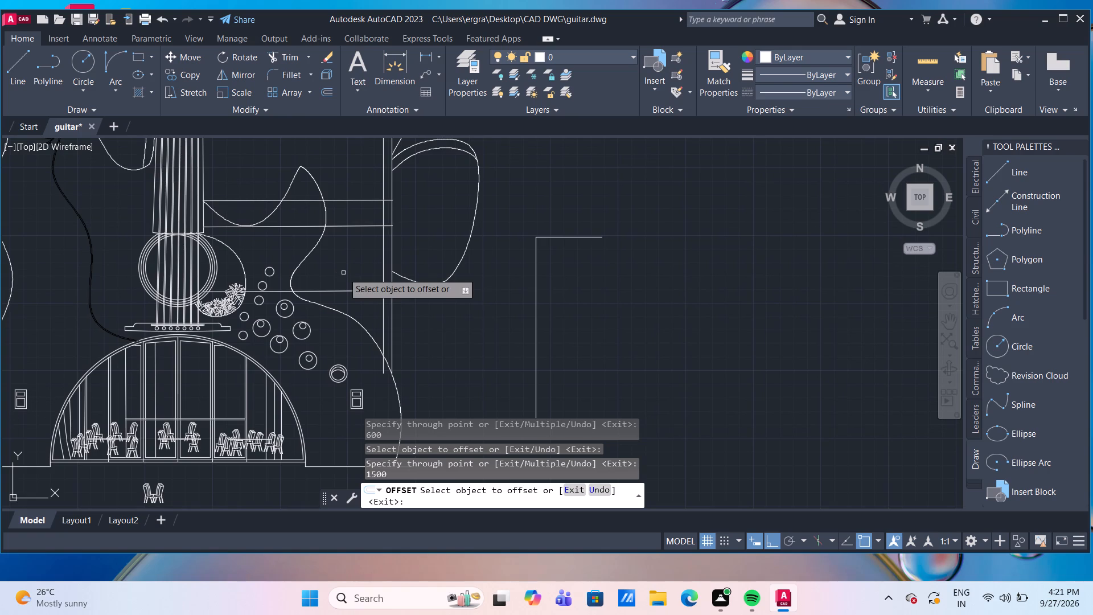
{"action": "scroll", "coordinate": [399, 284], "scroll_direction": "up", "scroll_amount": 4}
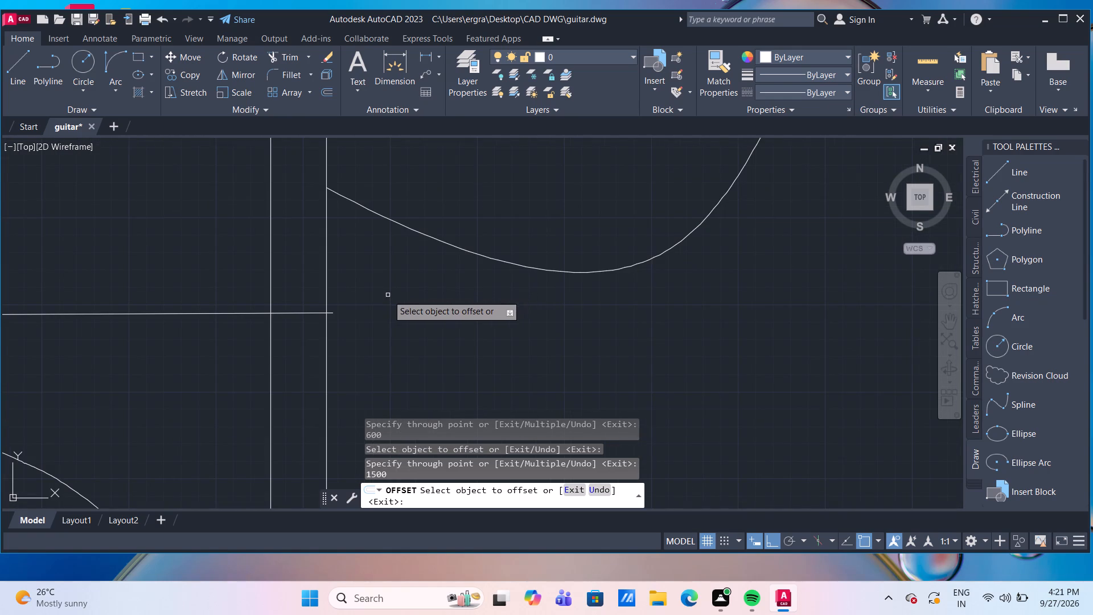
{"action": "scroll", "coordinate": [388, 295], "scroll_direction": "down", "scroll_amount": 4}
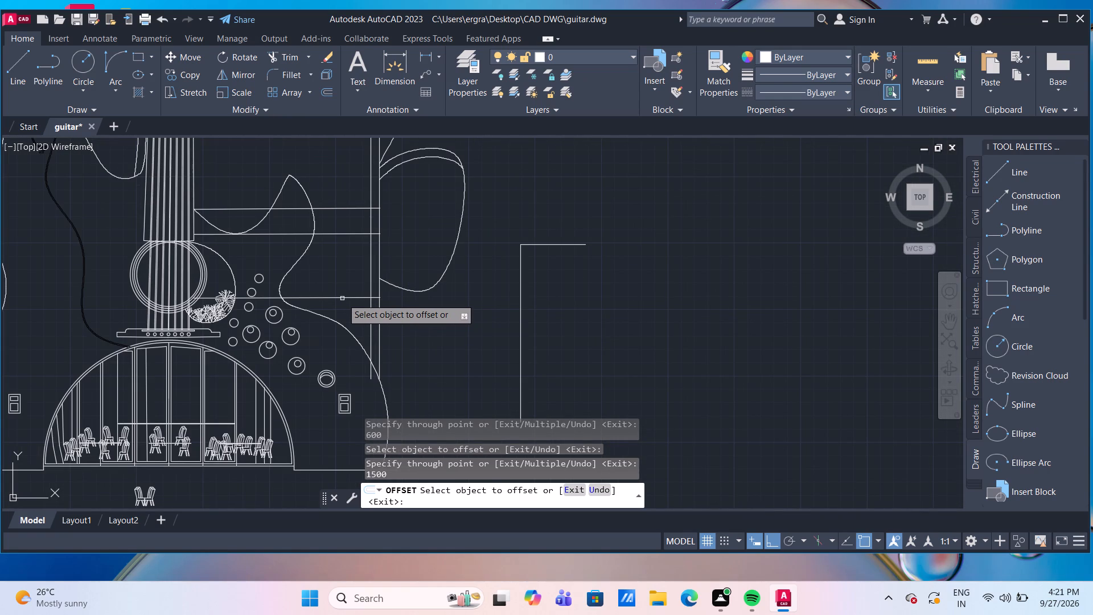
{"action": "left_click", "coordinate": [342, 298]}
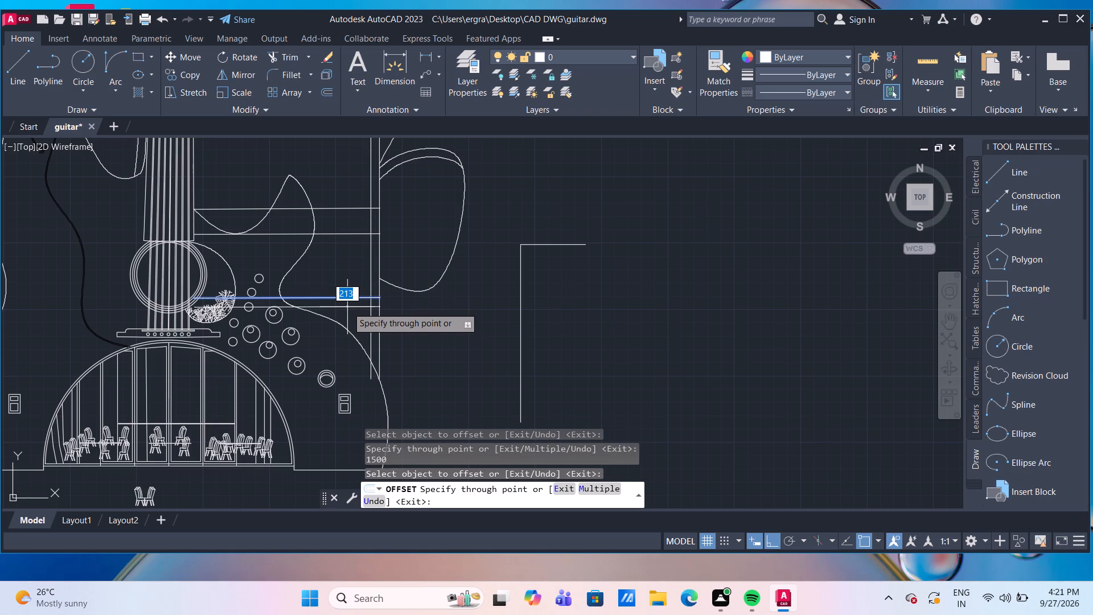
{"action": "type", "text": "100"}
{"action": "key", "text": "Return"}
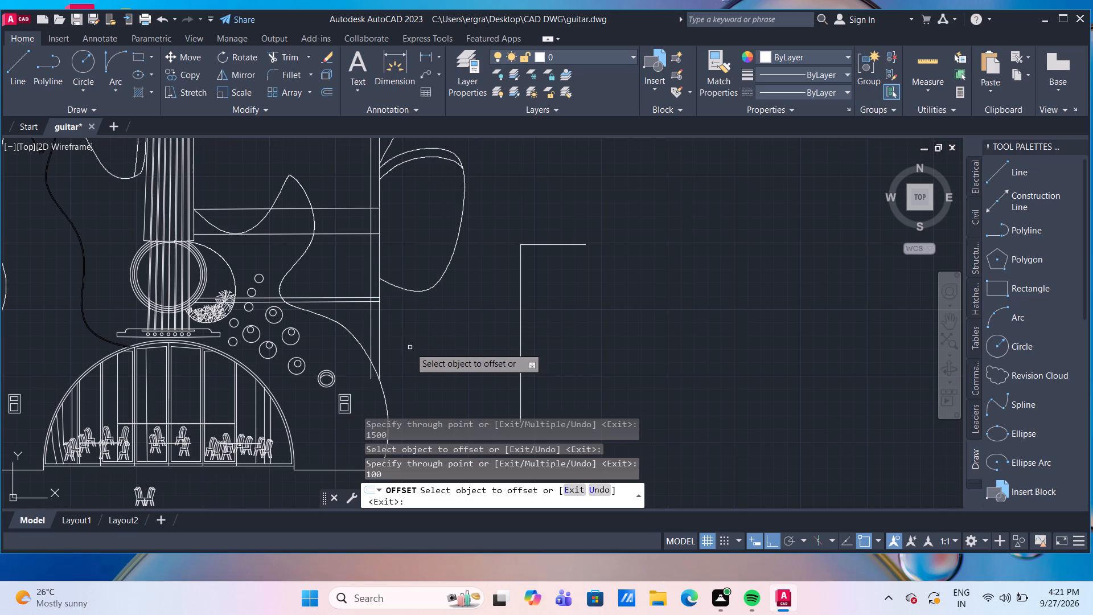
{"action": "key", "text": "Escape"}
Extend the block's outer vertical to the guitar body outline and trim the inner vertical's excess below the outline.
{"action": "type", "text": "tr"}
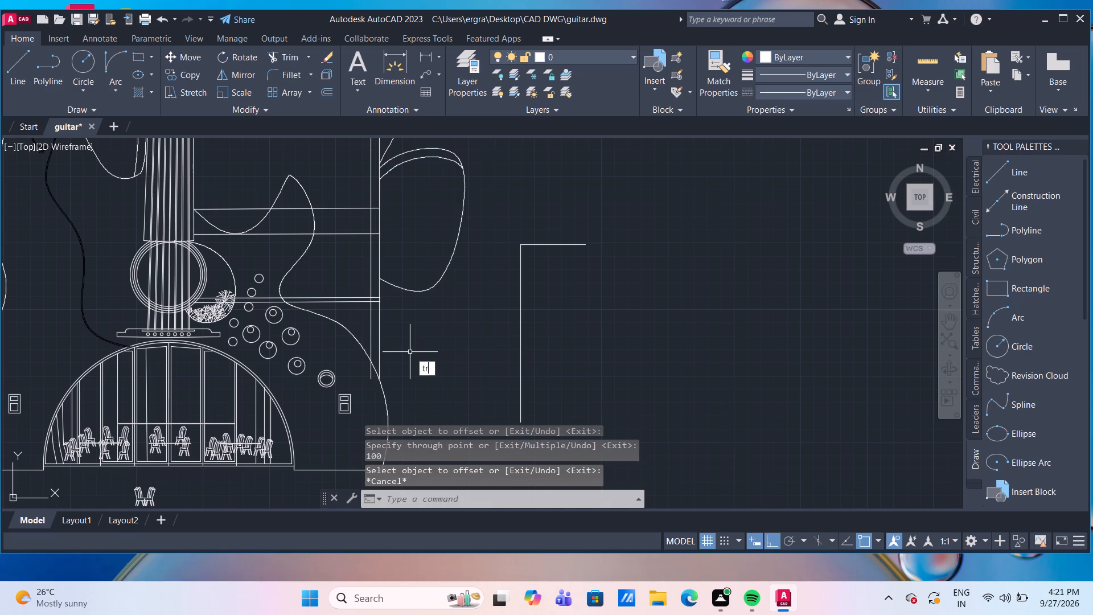
{"action": "key", "text": "Return"}
{"action": "scroll", "coordinate": [388, 376], "scroll_direction": "up", "scroll_amount": 3}
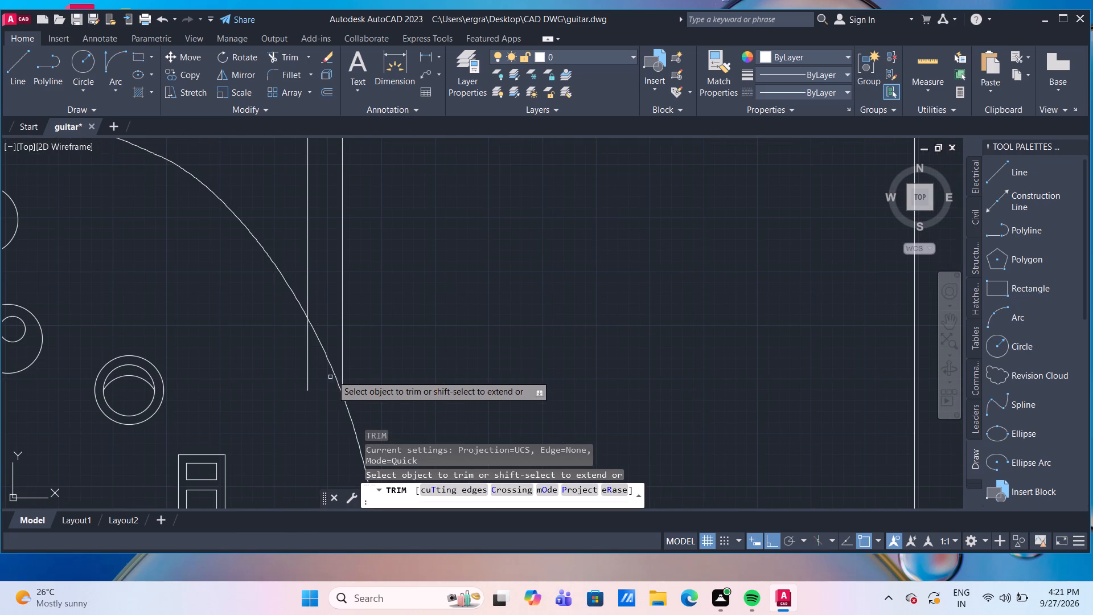
{"action": "scroll", "coordinate": [342, 380], "scroll_direction": "up", "scroll_amount": 2}
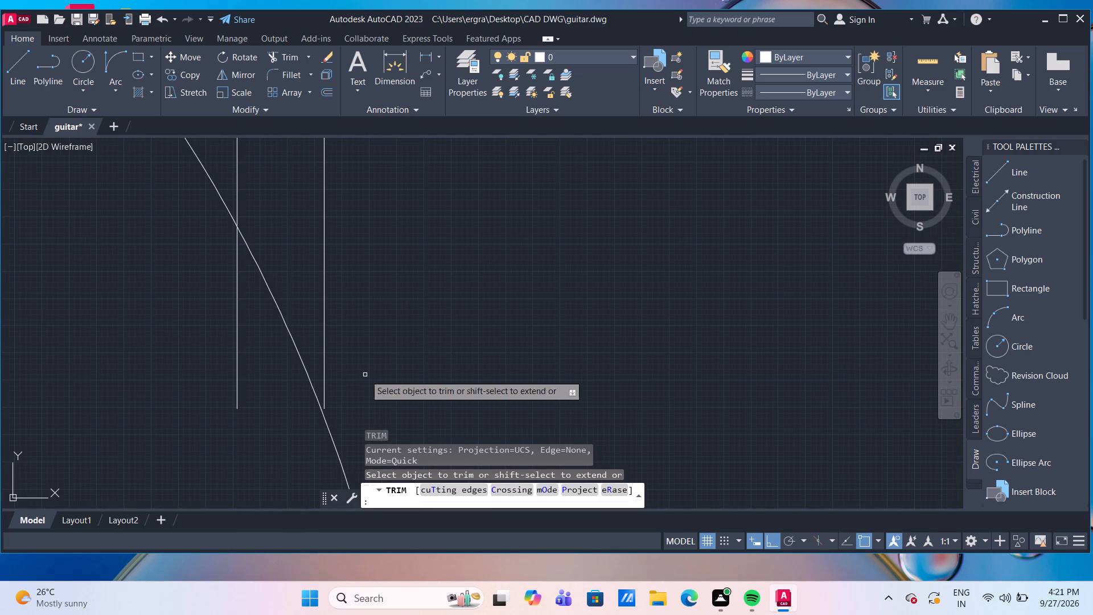
{"action": "left_click", "coordinate": [323, 352], "text": "shift"}
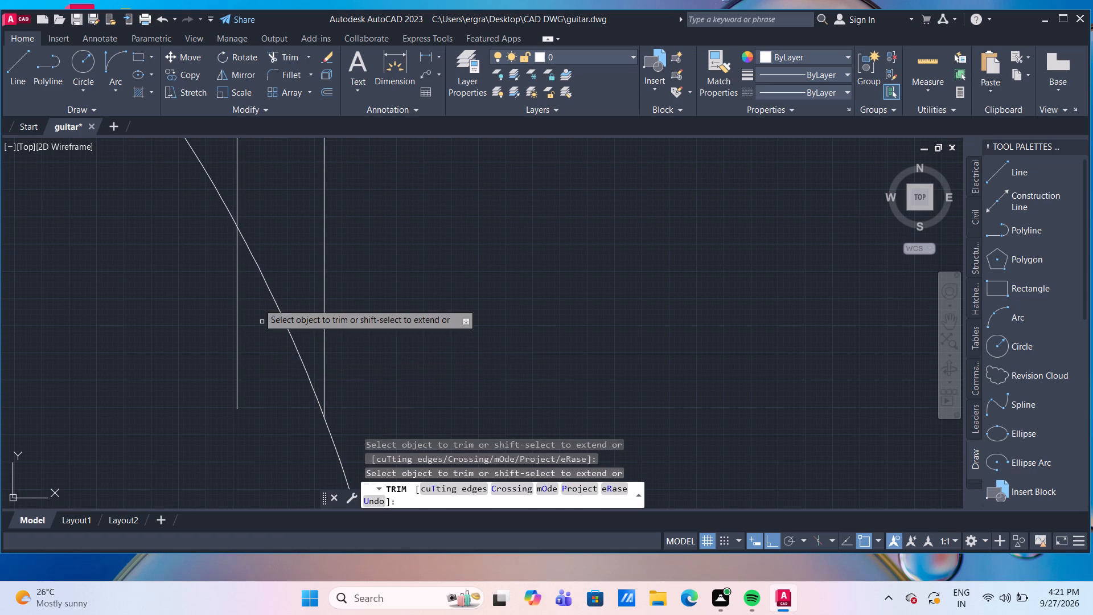
{"action": "left_click", "coordinate": [236, 279]}
Trim the overhanging ends of the lowest pair of horizontal lines at the block's outer vertical.
{"action": "scroll", "coordinate": [282, 298], "scroll_direction": "down", "scroll_amount": 4}
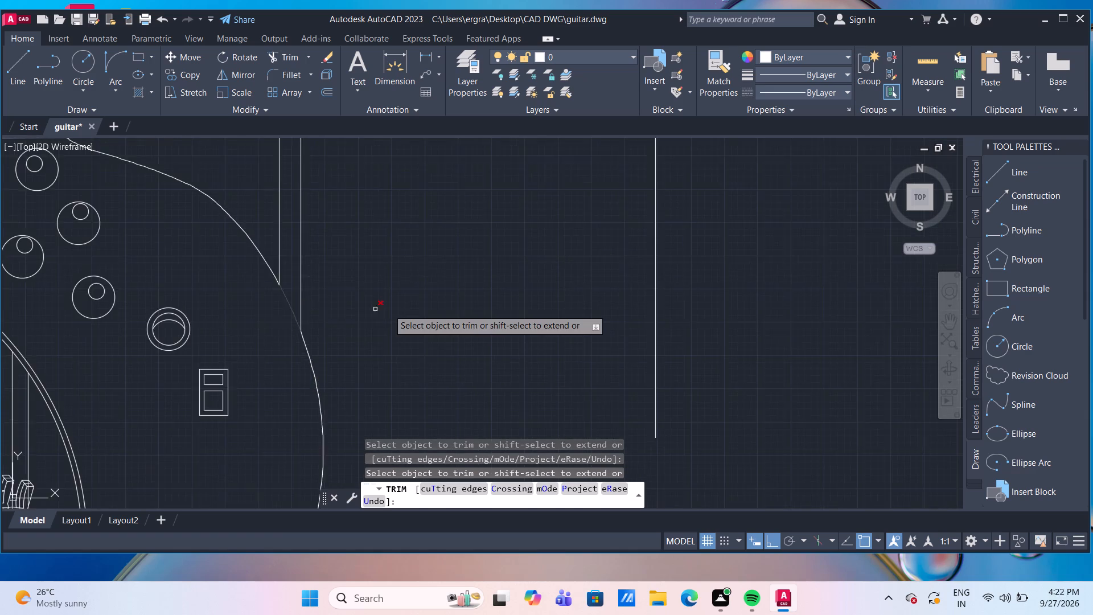
{"action": "scroll", "coordinate": [391, 309], "scroll_direction": "down", "scroll_amount": 2}
{"action": "scroll", "coordinate": [383, 222], "scroll_direction": "up", "scroll_amount": 2}
{"action": "scroll", "coordinate": [314, 254], "scroll_direction": "up", "scroll_amount": 4}
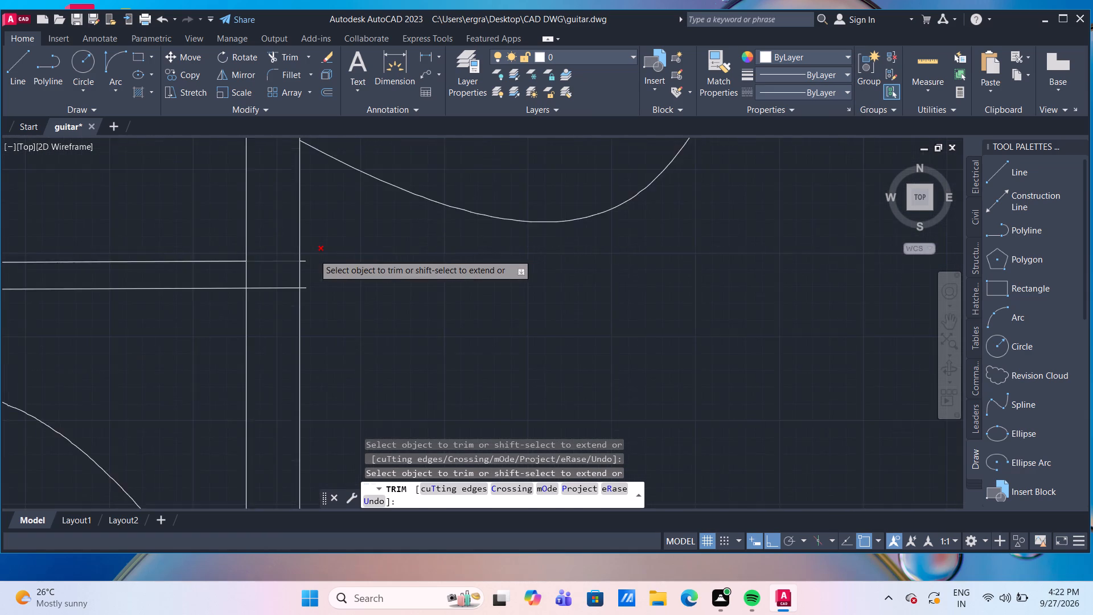
{"action": "left_click", "coordinate": [282, 273]}
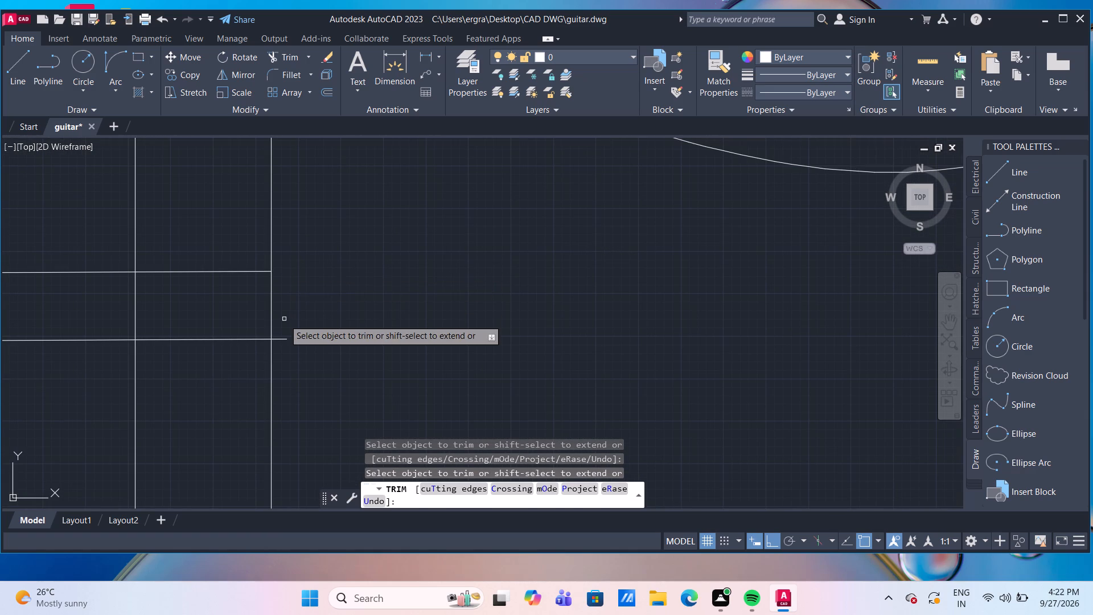
{"action": "left_click", "coordinate": [283, 341]}
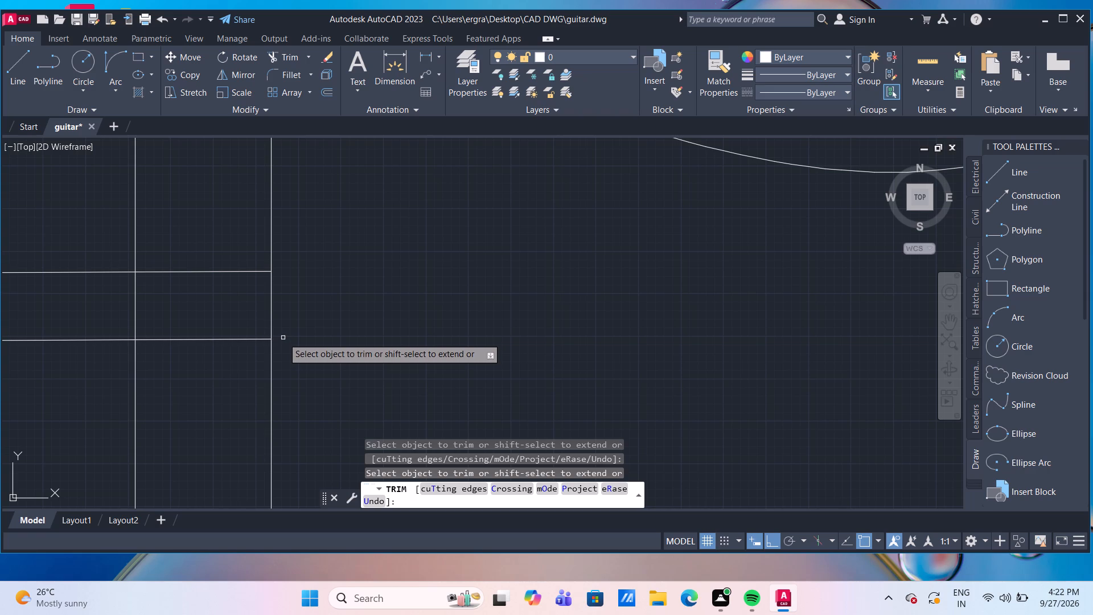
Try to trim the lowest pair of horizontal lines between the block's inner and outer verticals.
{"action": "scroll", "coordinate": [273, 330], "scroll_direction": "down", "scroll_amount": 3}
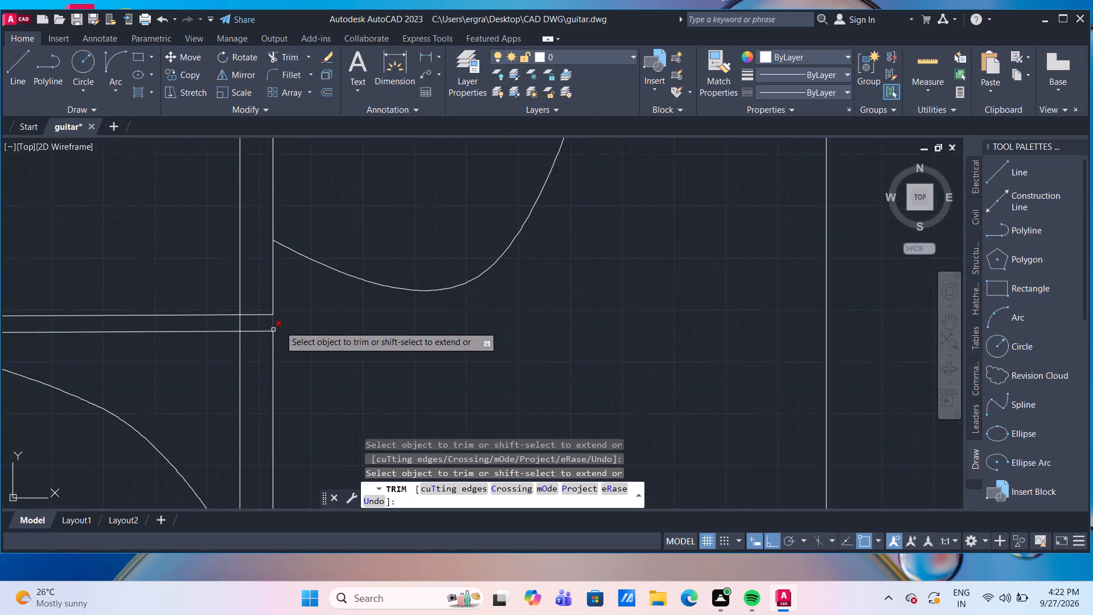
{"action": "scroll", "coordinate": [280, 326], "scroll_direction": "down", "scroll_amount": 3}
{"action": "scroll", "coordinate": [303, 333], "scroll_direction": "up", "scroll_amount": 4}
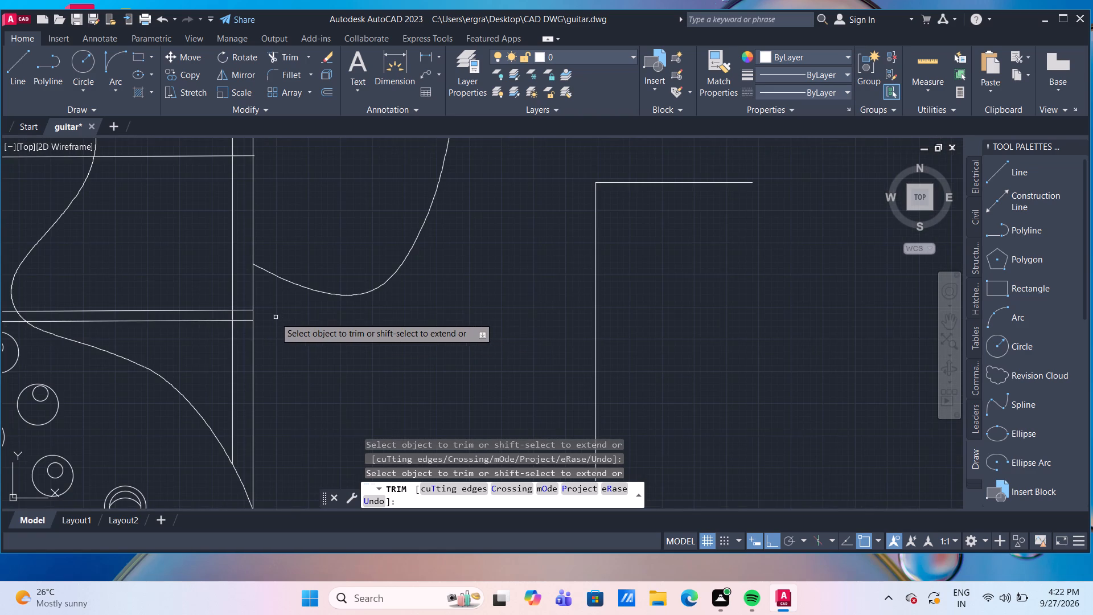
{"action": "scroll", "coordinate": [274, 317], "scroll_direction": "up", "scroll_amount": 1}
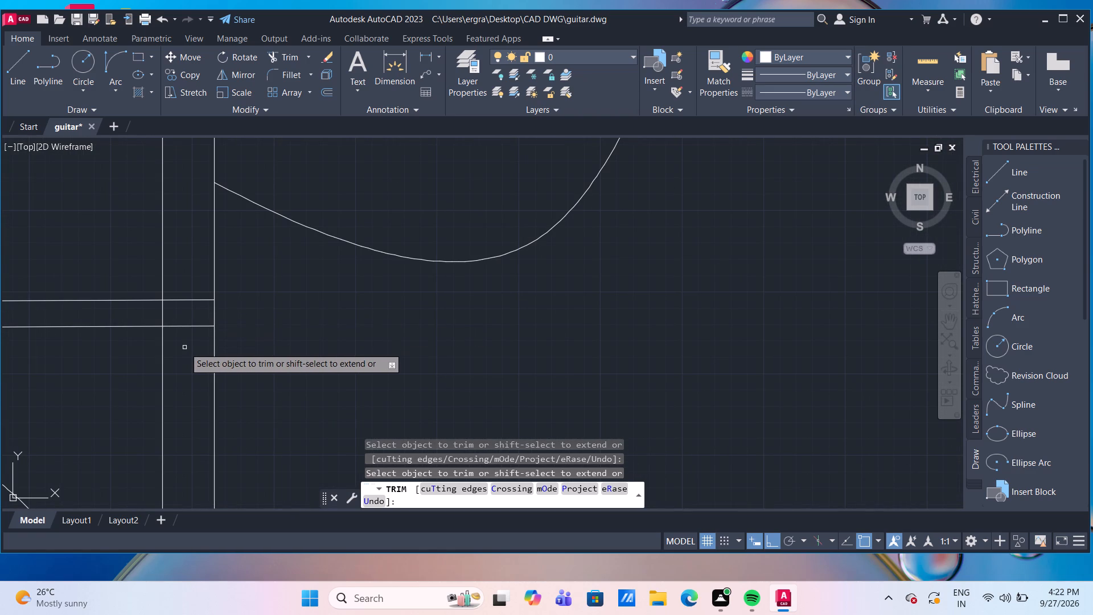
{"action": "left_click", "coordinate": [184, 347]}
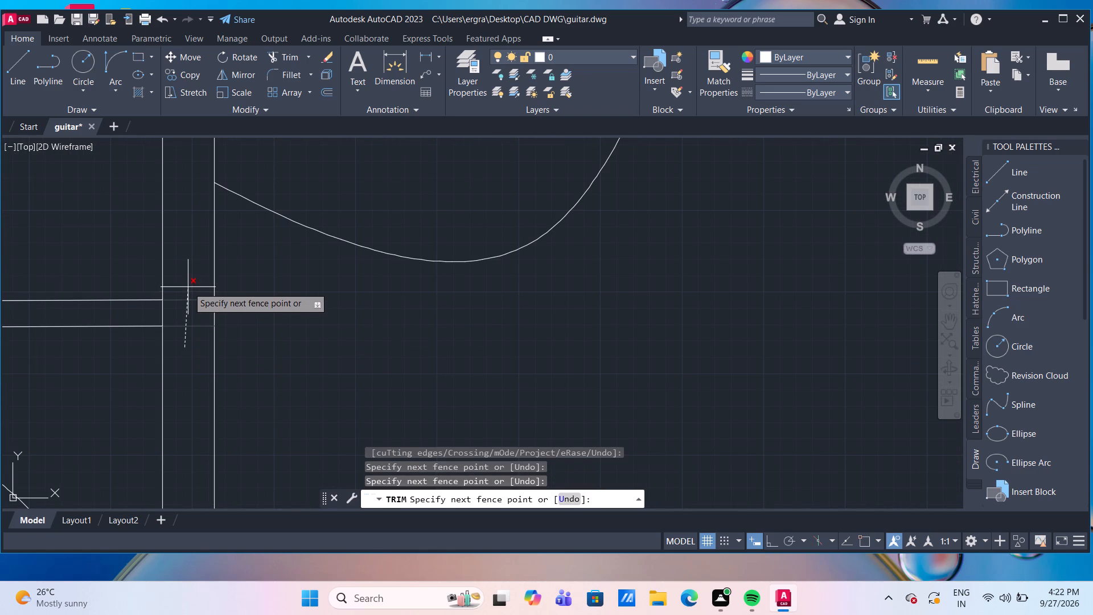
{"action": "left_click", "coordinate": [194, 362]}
Trim the overhanging end of the lower line in the 600-spaced middle pair at the block's outer vertical.
{"action": "scroll", "coordinate": [194, 355], "scroll_direction": "down", "scroll_amount": 4}
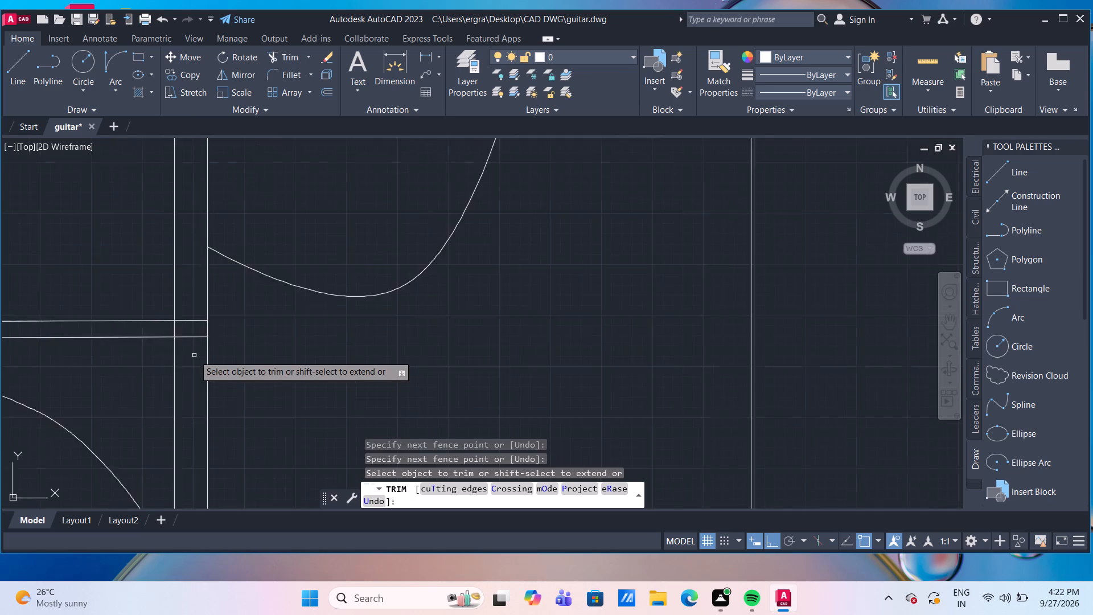
{"action": "scroll", "coordinate": [271, 337], "scroll_direction": "down", "scroll_amount": 2}
{"action": "scroll", "coordinate": [221, 212], "scroll_direction": "up", "scroll_amount": 4}
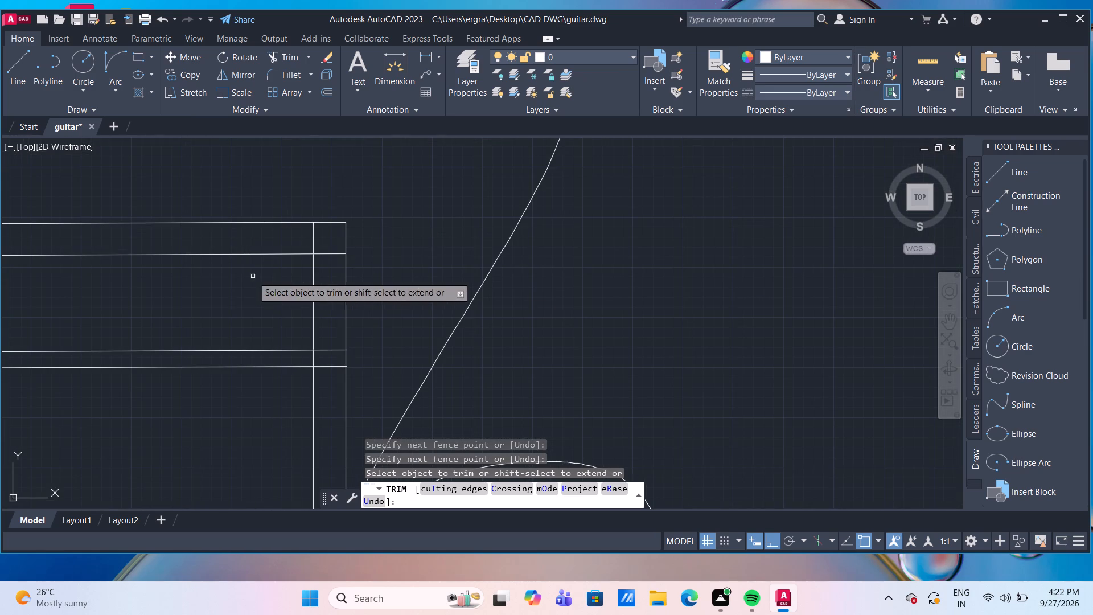
{"action": "scroll", "coordinate": [386, 342], "scroll_direction": "up", "scroll_amount": 3}
{"action": "middle_click_drag", "start_coordinate": [389, 363], "coordinate": [382, 252]}
{"action": "scroll", "coordinate": [381, 245], "scroll_direction": "down", "scroll_amount": 2}
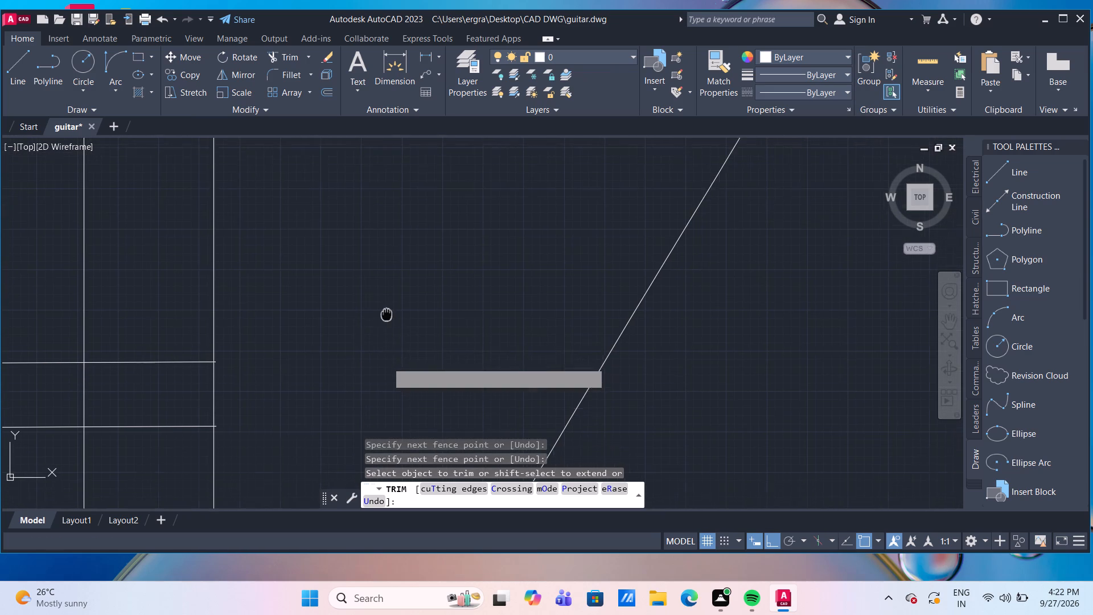
{"action": "scroll", "coordinate": [379, 240], "scroll_direction": "down", "scroll_amount": 2}
{"action": "scroll", "coordinate": [417, 317], "scroll_direction": "down", "scroll_amount": 2}
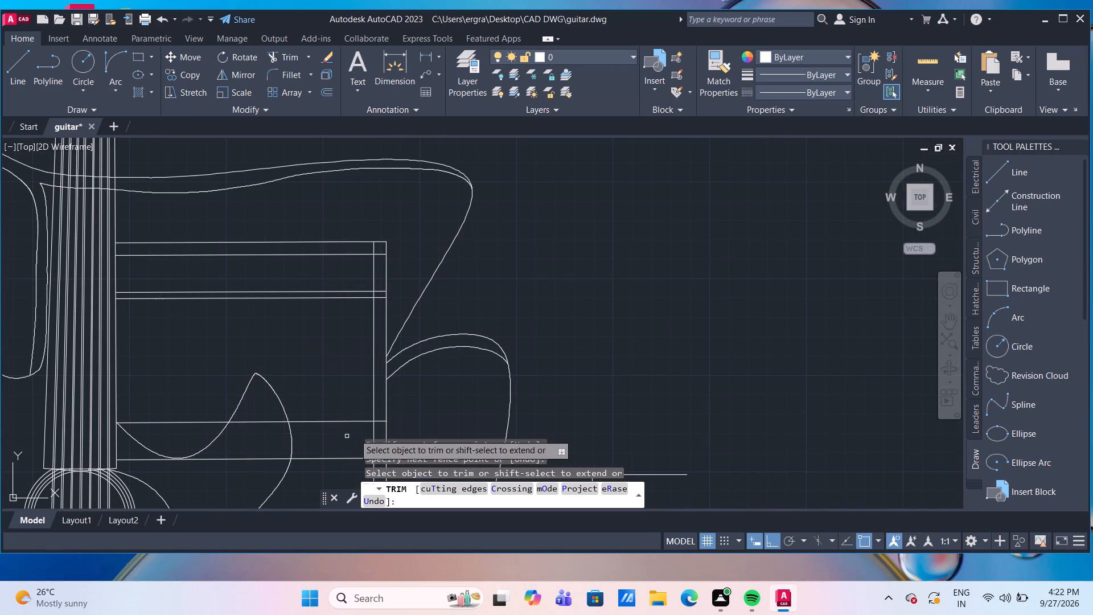
{"action": "middle_click_drag", "start_coordinate": [406, 404], "coordinate": [376, 261]}
{"action": "scroll", "coordinate": [358, 427], "scroll_direction": "up", "scroll_amount": 3}
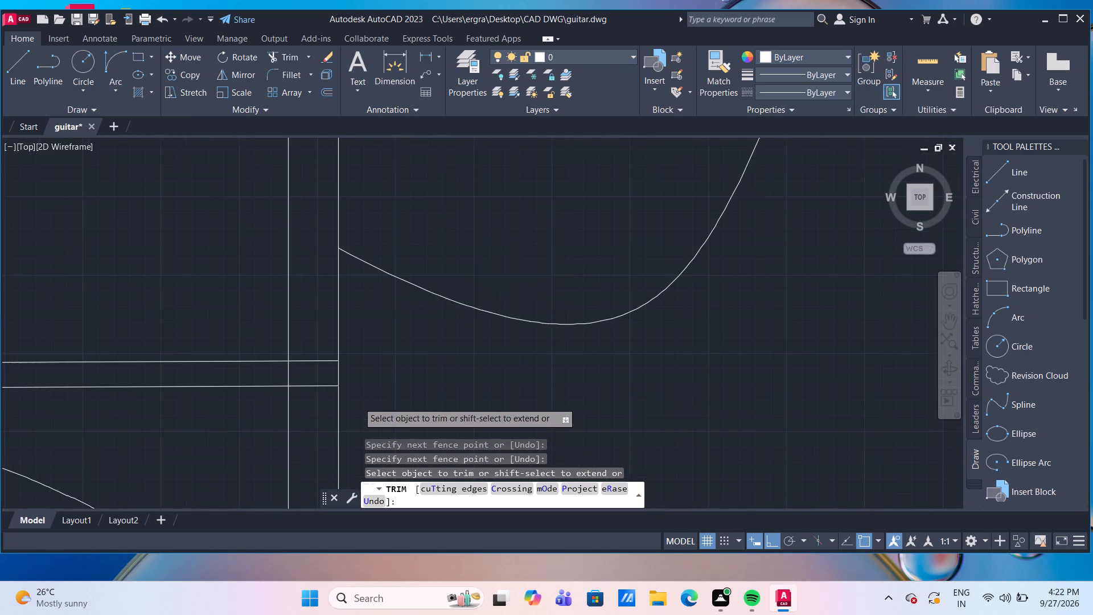
{"action": "scroll", "coordinate": [350, 212], "scroll_direction": "down", "scroll_amount": 3}
{"action": "middle_click_drag", "start_coordinate": [358, 174], "coordinate": [363, 284]}
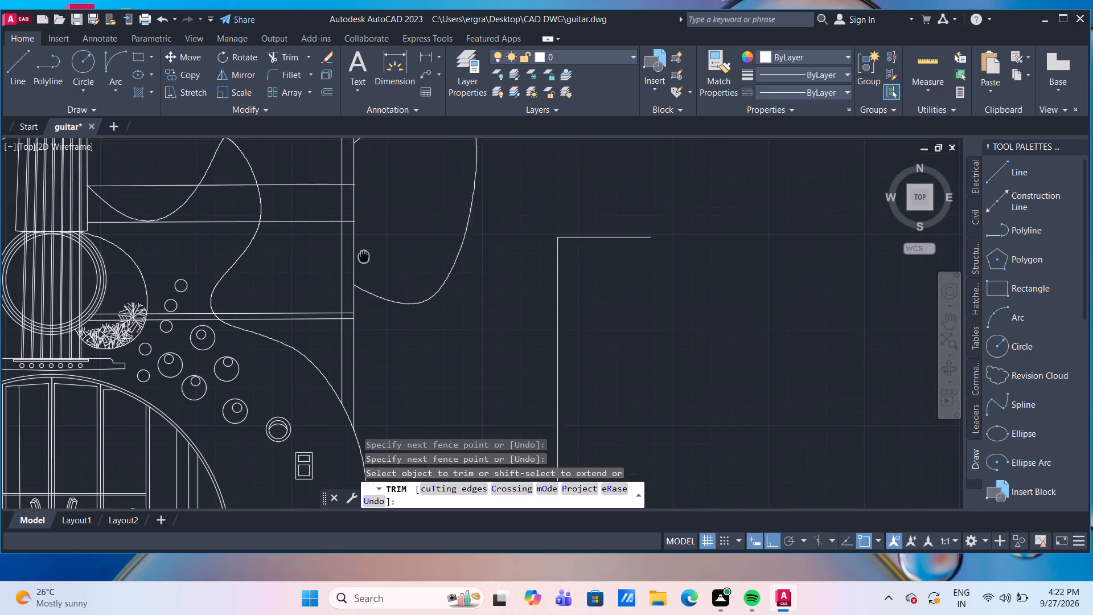
{"action": "middle_click_drag", "start_coordinate": [363, 284], "coordinate": [361, 289]}
{"action": "scroll", "coordinate": [355, 277], "scroll_direction": "up", "scroll_amount": 4}
{"action": "scroll", "coordinate": [324, 247], "scroll_direction": "down", "scroll_amount": 2}
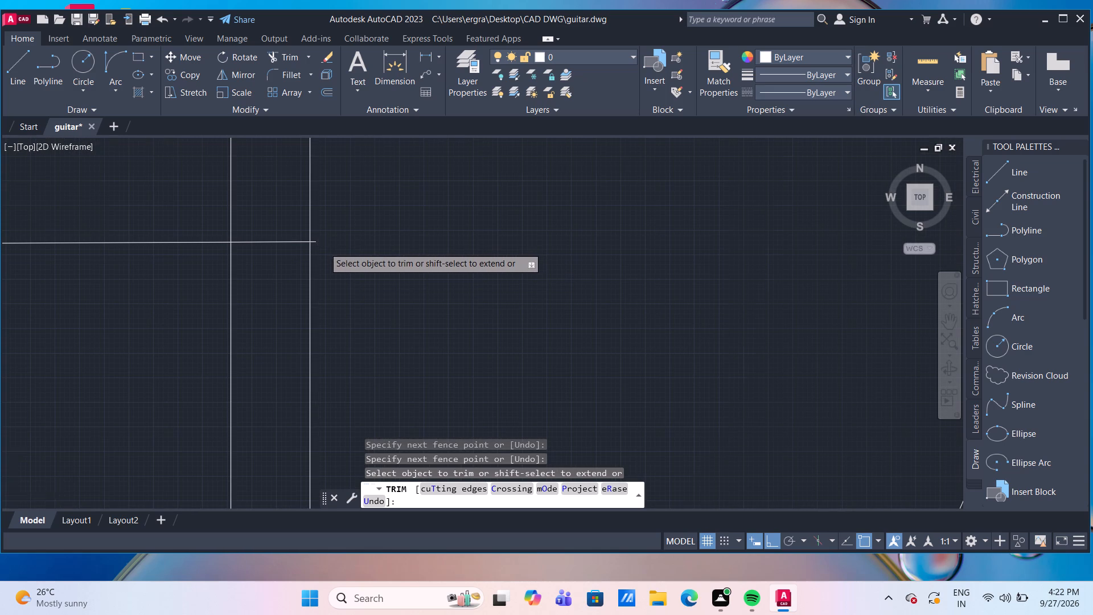
{"action": "scroll", "coordinate": [324, 247], "scroll_direction": "down", "scroll_amount": 2}
{"action": "scroll", "coordinate": [335, 252], "scroll_direction": "up", "scroll_amount": 2}
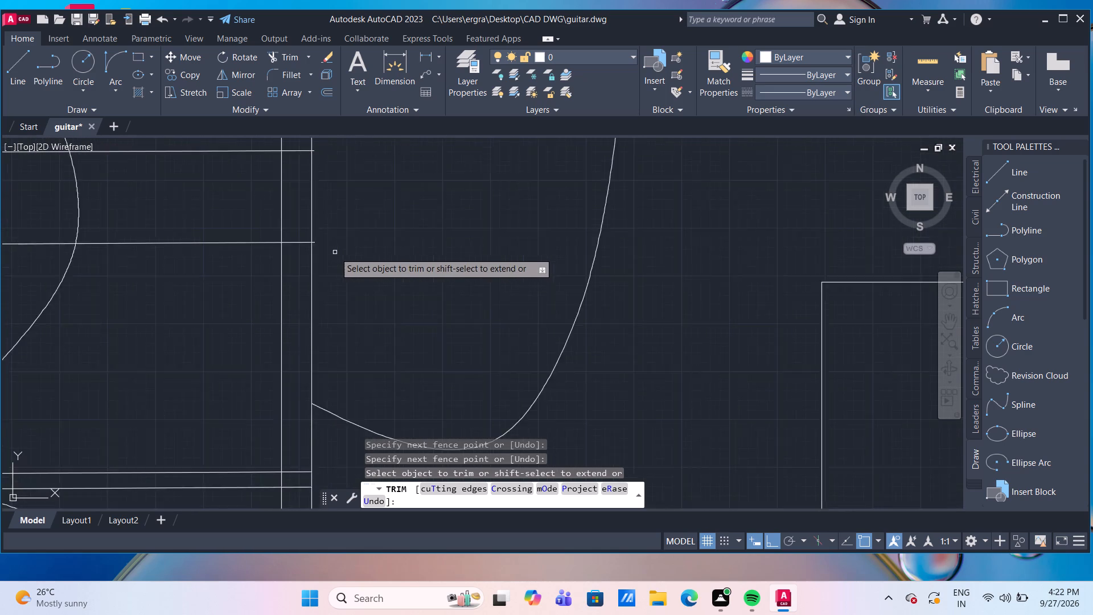
{"action": "left_click", "coordinate": [300, 236]}
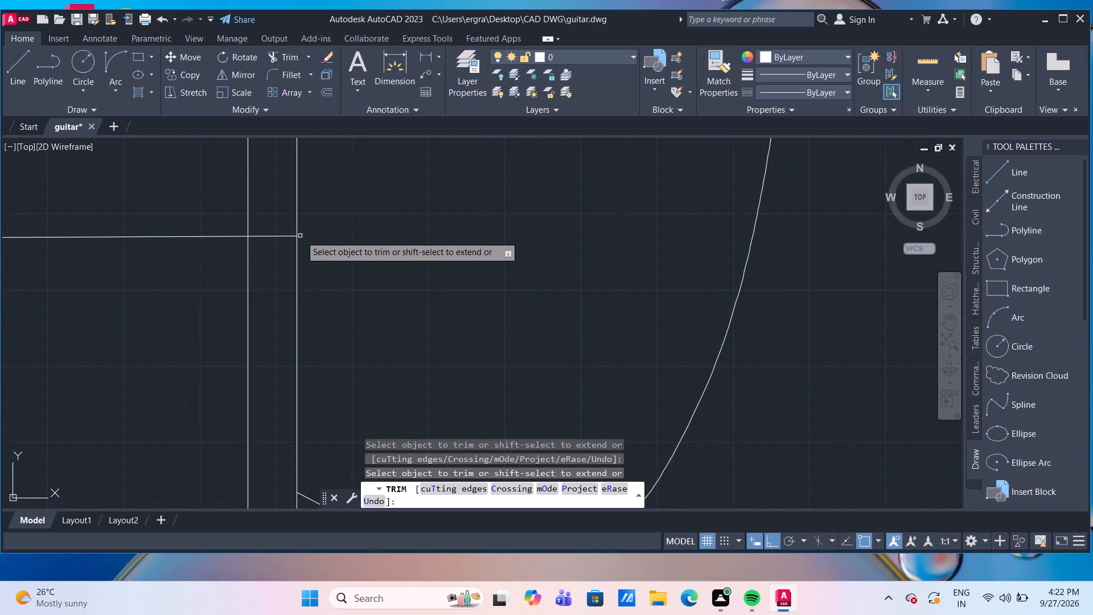
Trim the overhanging end of the upper line in the 600-spaced middle pair at the block's outer vertical.
{"action": "scroll", "coordinate": [317, 214], "scroll_direction": "down", "scroll_amount": 2}
{"action": "scroll", "coordinate": [314, 171], "scroll_direction": "up", "scroll_amount": 1}
{"action": "middle_click_drag", "start_coordinate": [317, 172], "coordinate": [333, 280]}
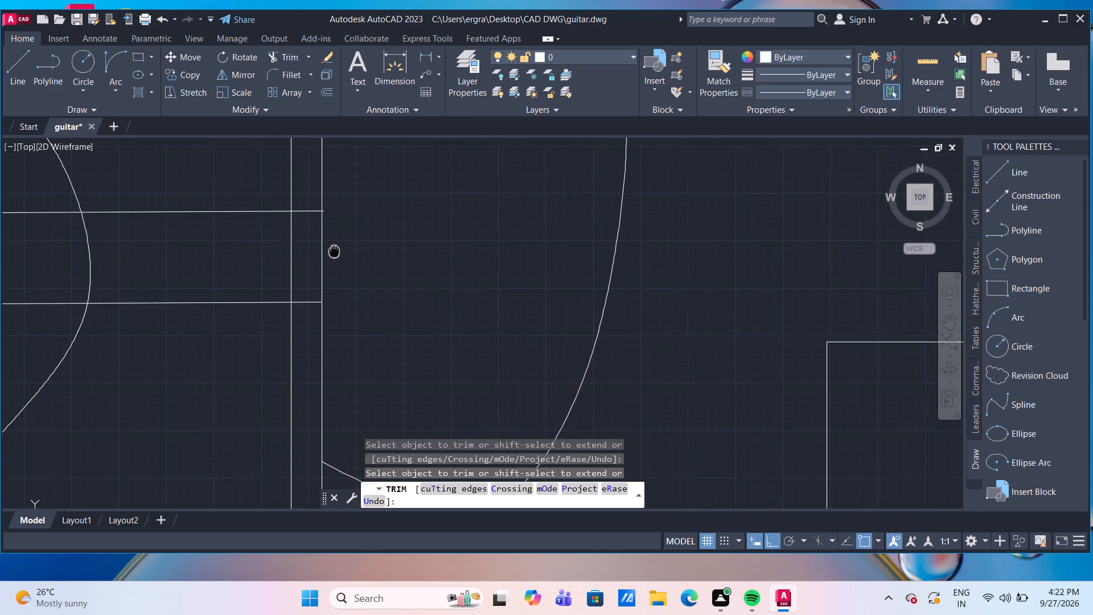
{"action": "scroll", "coordinate": [317, 255], "scroll_direction": "up", "scroll_amount": 3}
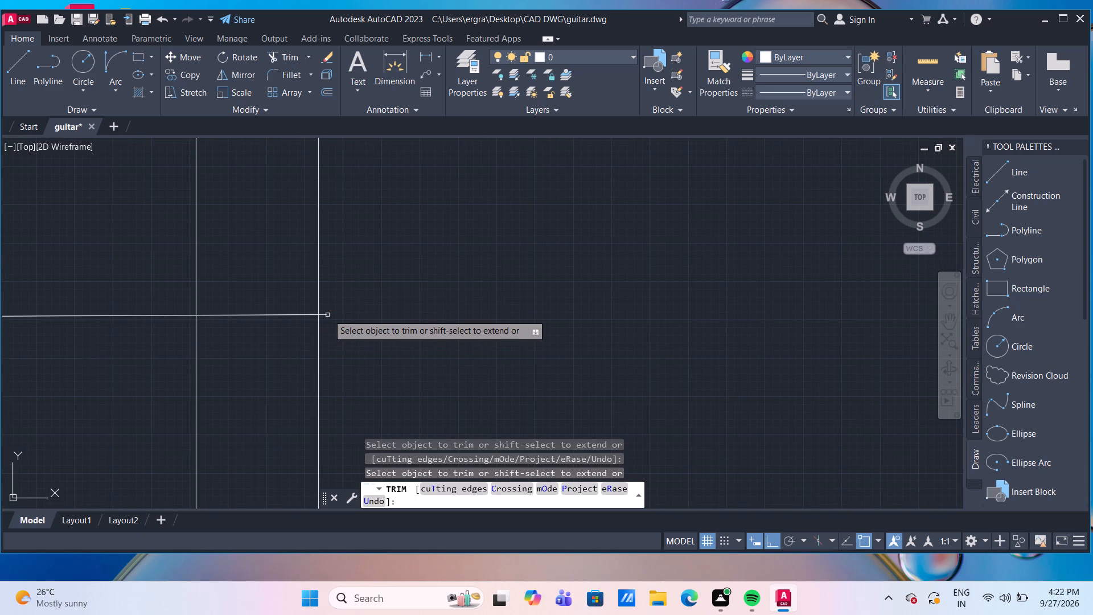
{"action": "left_click", "coordinate": [328, 314]}
Trim the overhanging ends of the 100-spaced pair of horizontals below the block's top band at the outer vertical.
{"action": "scroll", "coordinate": [333, 306], "scroll_direction": "down", "scroll_amount": 4}
{"action": "scroll", "coordinate": [355, 237], "scroll_direction": "up", "scroll_amount": 1}
{"action": "middle_click_drag", "start_coordinate": [357, 238], "coordinate": [372, 256]}
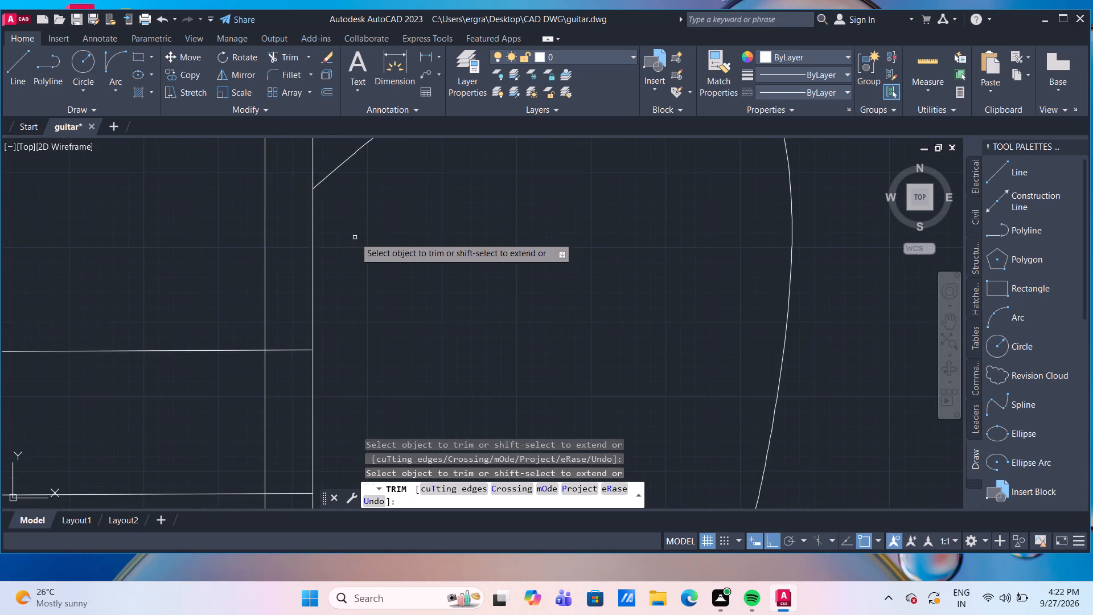
{"action": "middle_click_drag", "start_coordinate": [372, 256], "coordinate": [365, 344]}
{"action": "scroll", "coordinate": [365, 344], "scroll_direction": "down", "scroll_amount": 4}
{"action": "scroll", "coordinate": [376, 233], "scroll_direction": "up", "scroll_amount": 2}
{"action": "scroll", "coordinate": [343, 303], "scroll_direction": "up", "scroll_amount": 2}
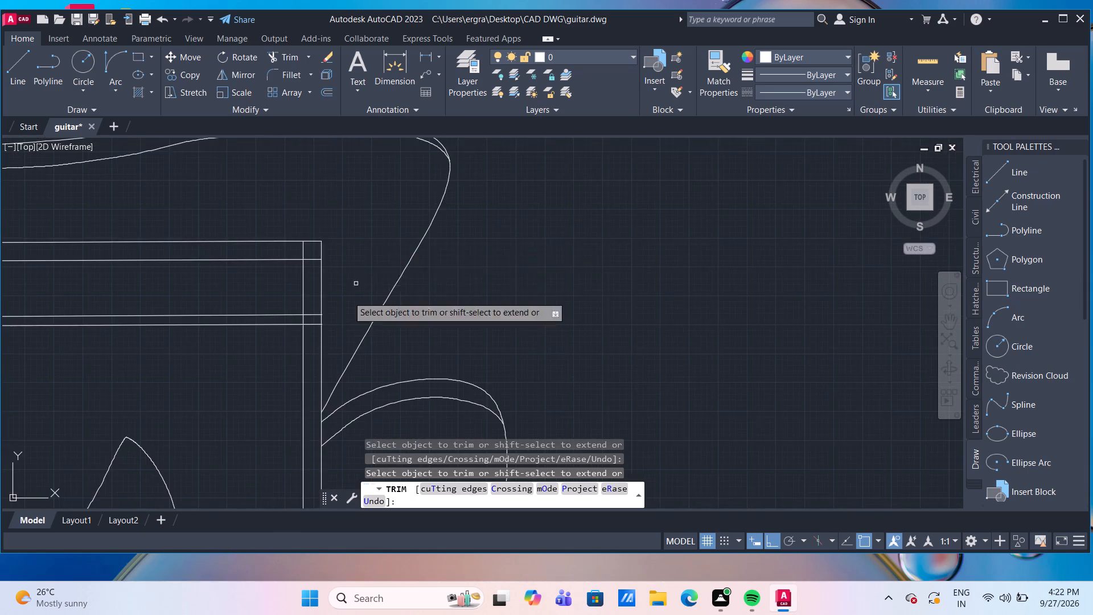
{"action": "scroll", "coordinate": [346, 300], "scroll_direction": "up", "scroll_amount": 2}
{"action": "scroll", "coordinate": [213, 400], "scroll_direction": "up", "scroll_amount": 2}
{"action": "middle_click_drag", "start_coordinate": [231, 394], "coordinate": [323, 369]}
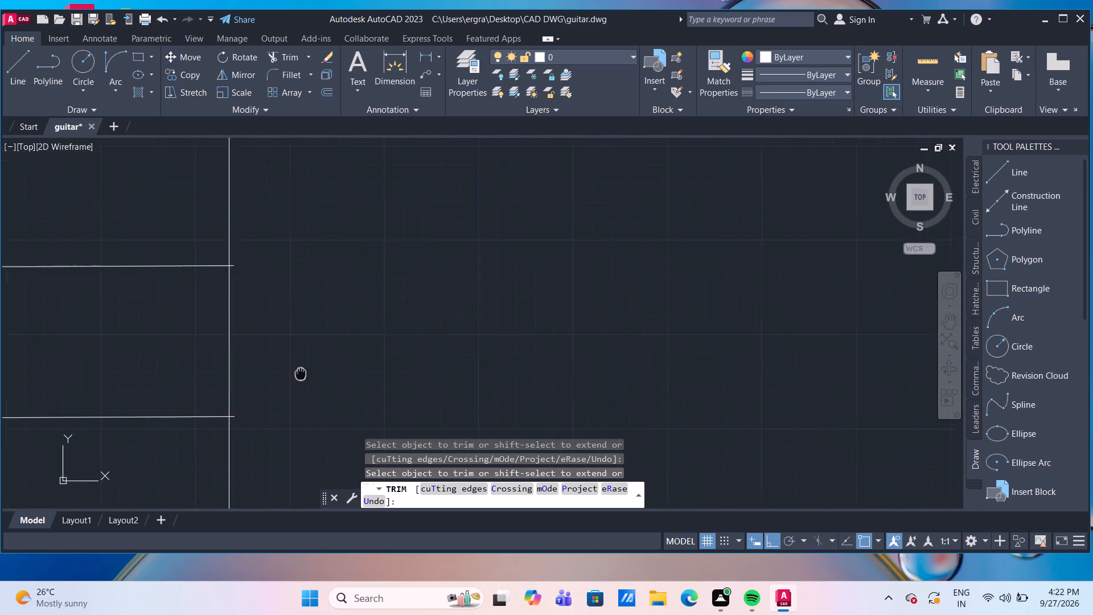
{"action": "middle_click_drag", "start_coordinate": [323, 369], "coordinate": [326, 369]}
{"action": "left_click", "coordinate": [281, 409]}
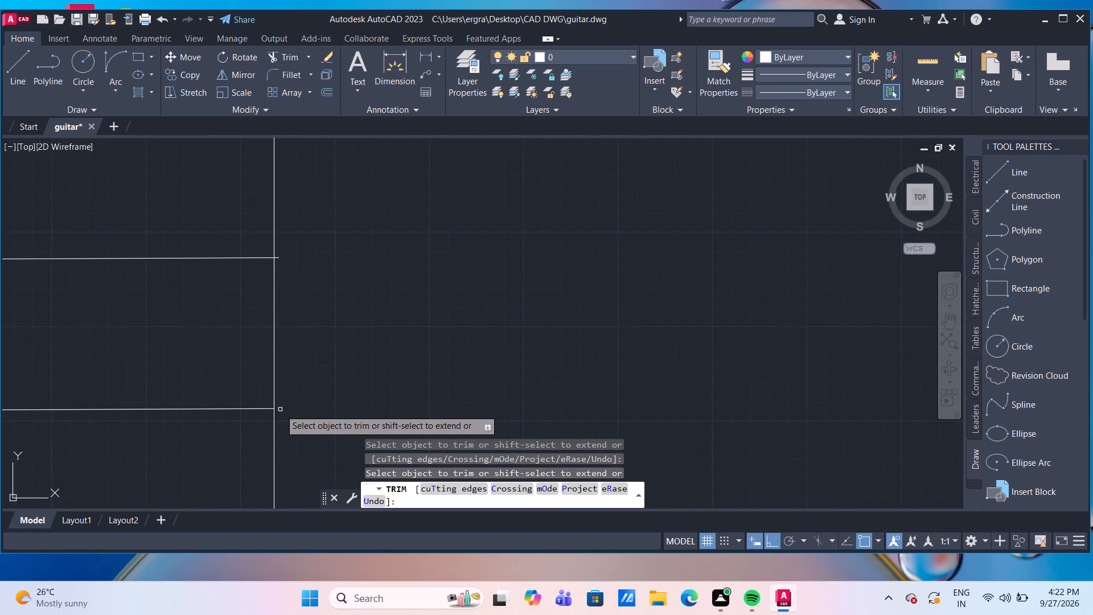
{"action": "left_click", "coordinate": [280, 259]}
Trim the short stub of the middle pair's upper line between the neck edge and the guitar body curve.
{"action": "scroll", "coordinate": [294, 267], "scroll_direction": "down", "scroll_amount": 5}
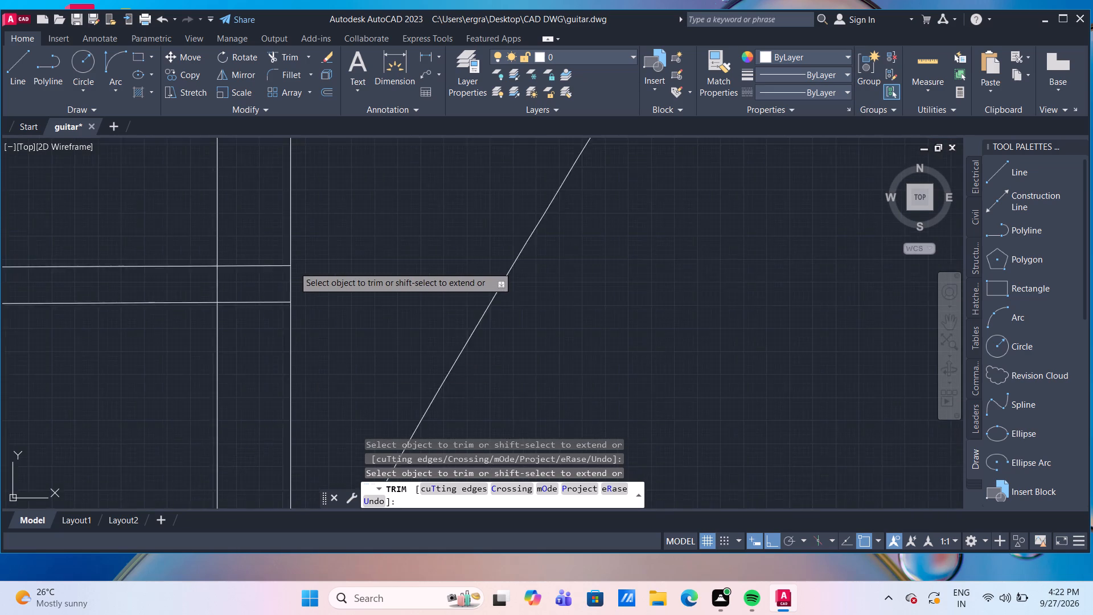
{"action": "scroll", "coordinate": [298, 273], "scroll_direction": "down", "scroll_amount": 4}
{"action": "middle_click_drag", "start_coordinate": [423, 278], "coordinate": [467, 261]}
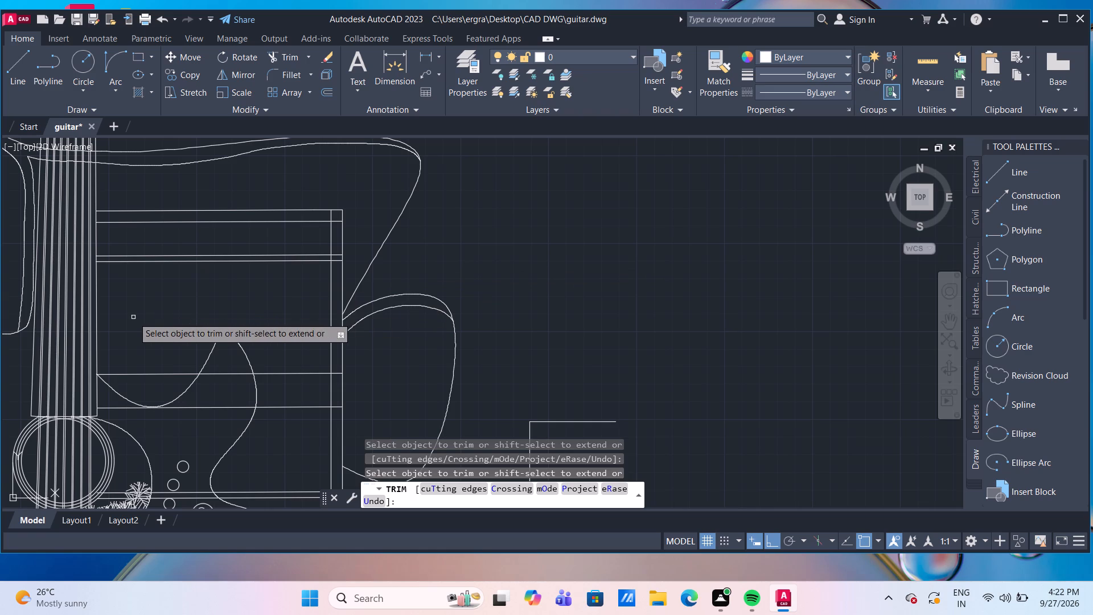
{"action": "scroll", "coordinate": [86, 275], "scroll_direction": "up", "scroll_amount": 3}
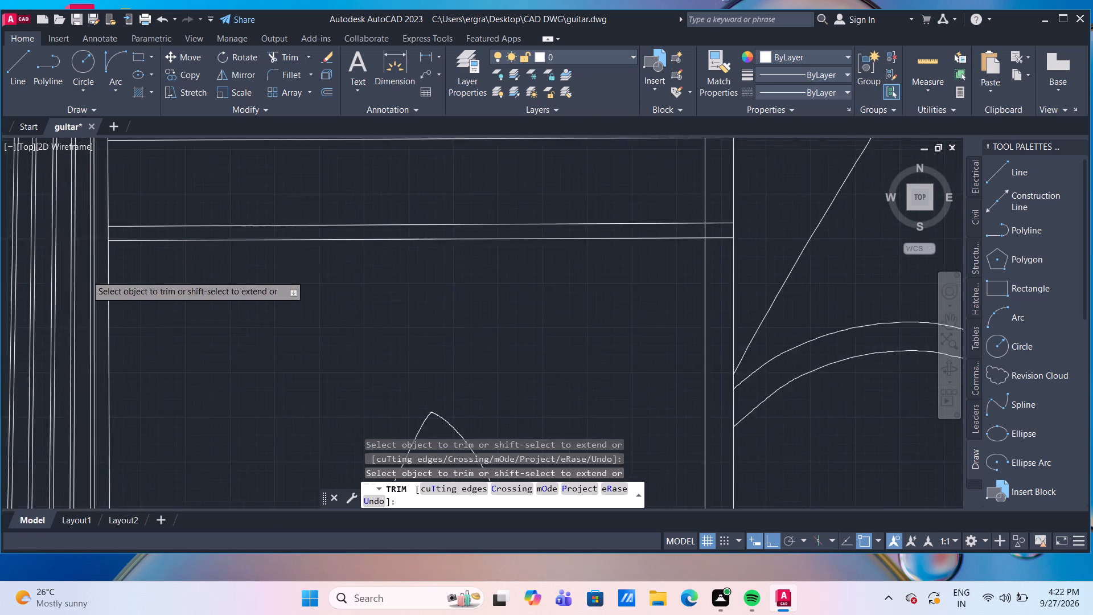
{"action": "scroll", "coordinate": [108, 250], "scroll_direction": "down", "scroll_amount": 3}
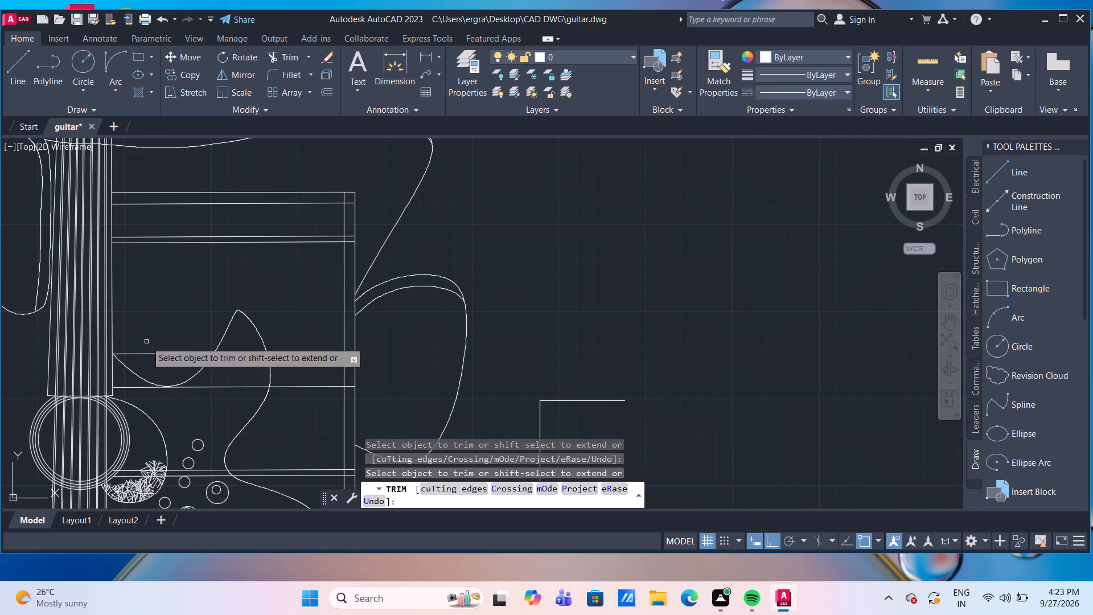
{"action": "middle_click_drag", "start_coordinate": [146, 342], "coordinate": [162, 306]}
{"action": "scroll", "coordinate": [137, 355], "scroll_direction": "up", "scroll_amount": 3}
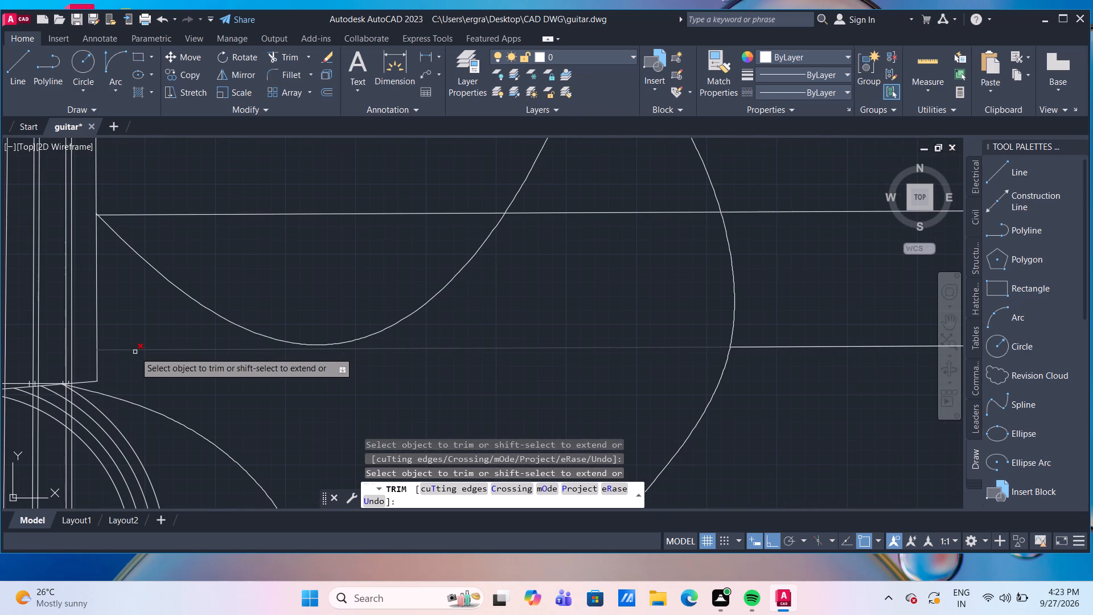
{"action": "scroll", "coordinate": [110, 204], "scroll_direction": "up", "scroll_amount": 1}
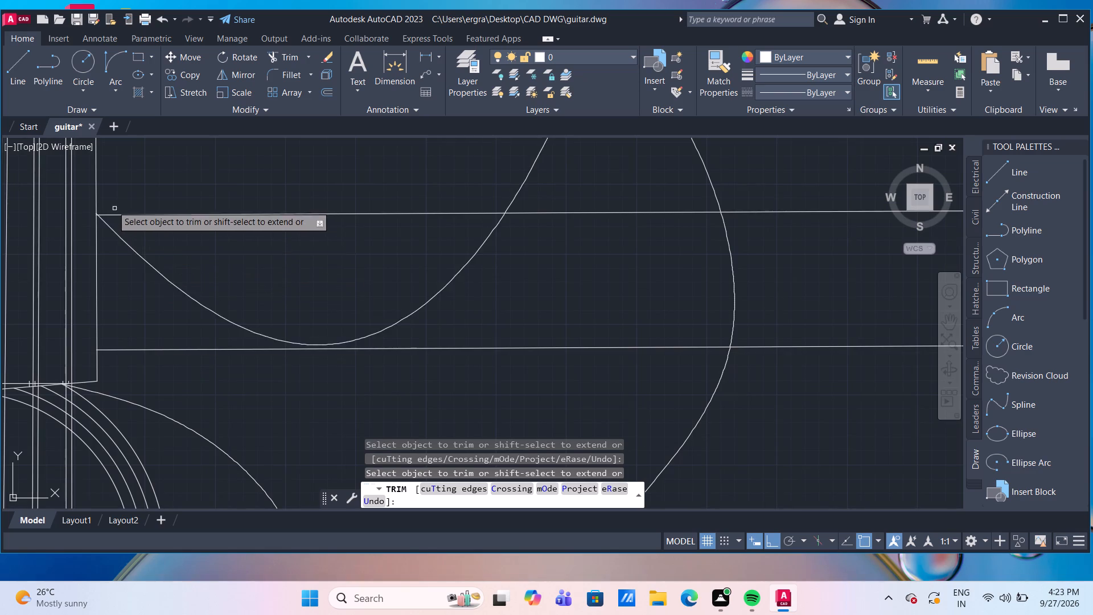
{"action": "scroll", "coordinate": [112, 206], "scroll_direction": "up", "scroll_amount": 2}
{"action": "scroll", "coordinate": [65, 241], "scroll_direction": "up", "scroll_amount": 1}
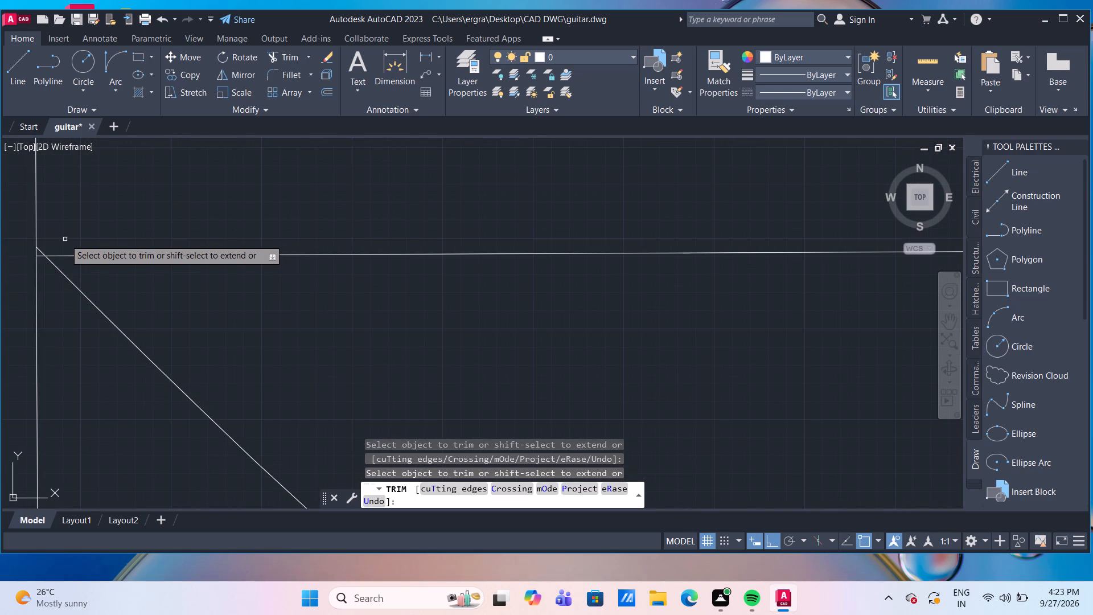
{"action": "left_click", "coordinate": [42, 258]}
{"action": "scroll", "coordinate": [61, 278], "scroll_direction": "down", "scroll_amount": 7}
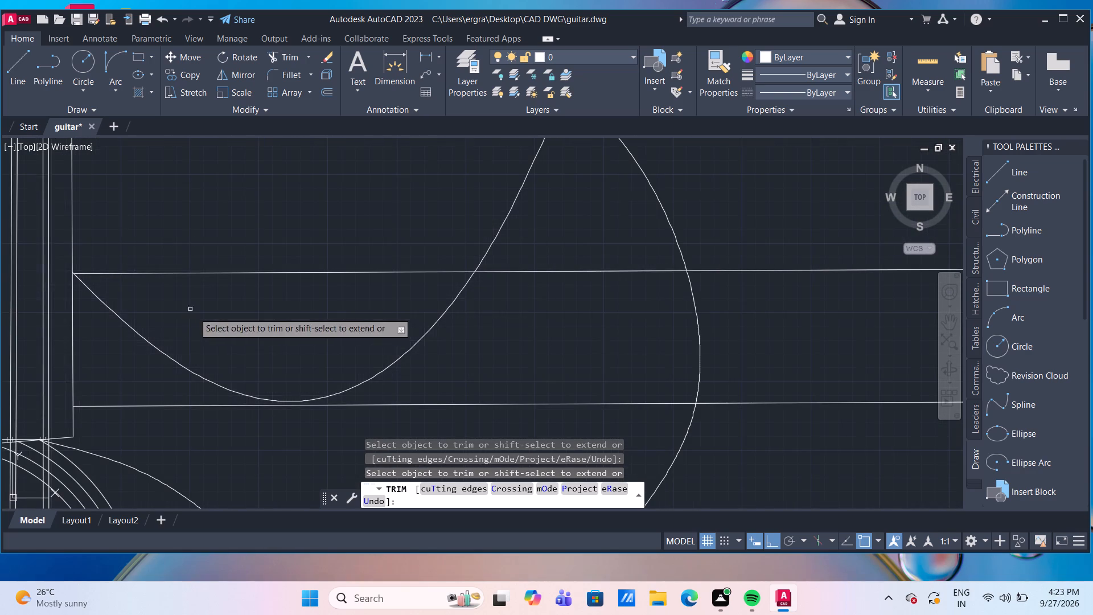
Trim both lines of the 600-spaced middle pair between the neck edge and the outer side of the guitar body curve.
{"action": "scroll", "coordinate": [230, 322], "scroll_direction": "down", "scroll_amount": 3}
{"action": "scroll", "coordinate": [286, 370], "scroll_direction": "up", "scroll_amount": 2}
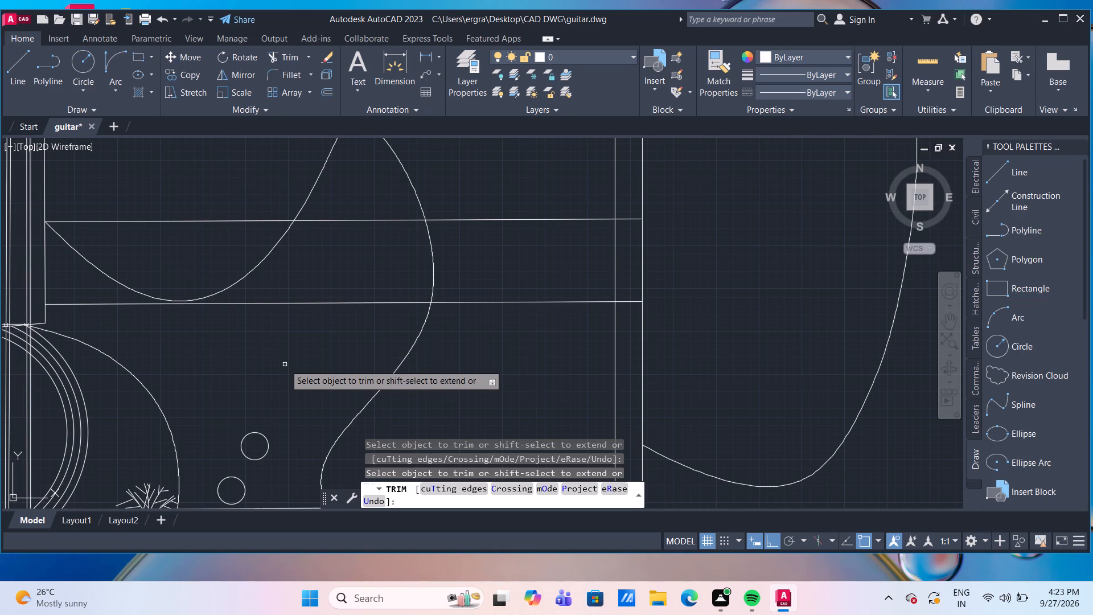
{"action": "left_click", "coordinate": [306, 304]}
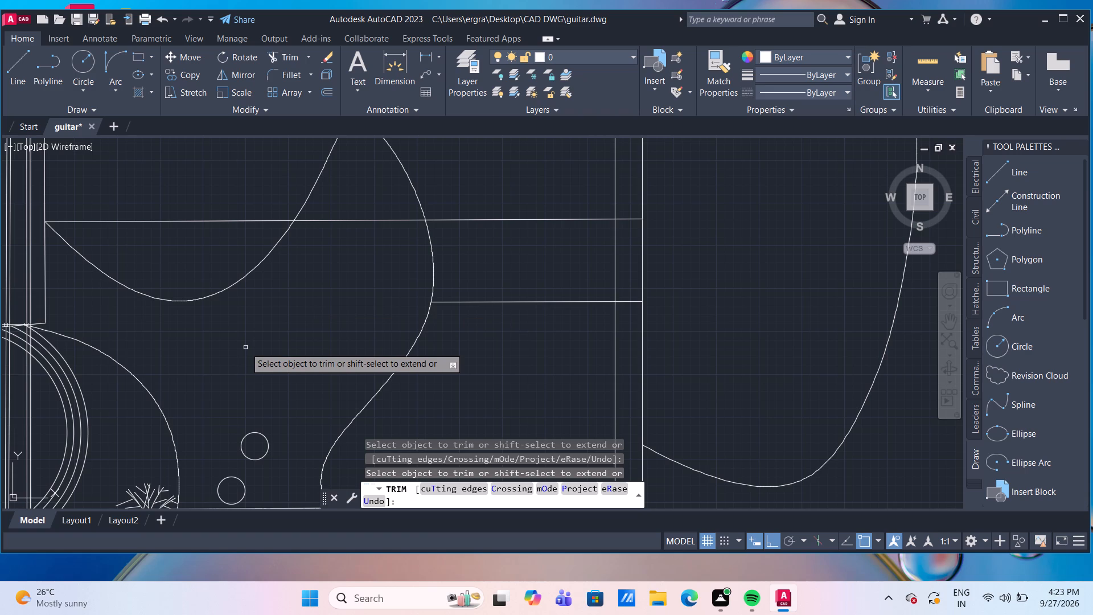
{"action": "left_click", "coordinate": [217, 222]}
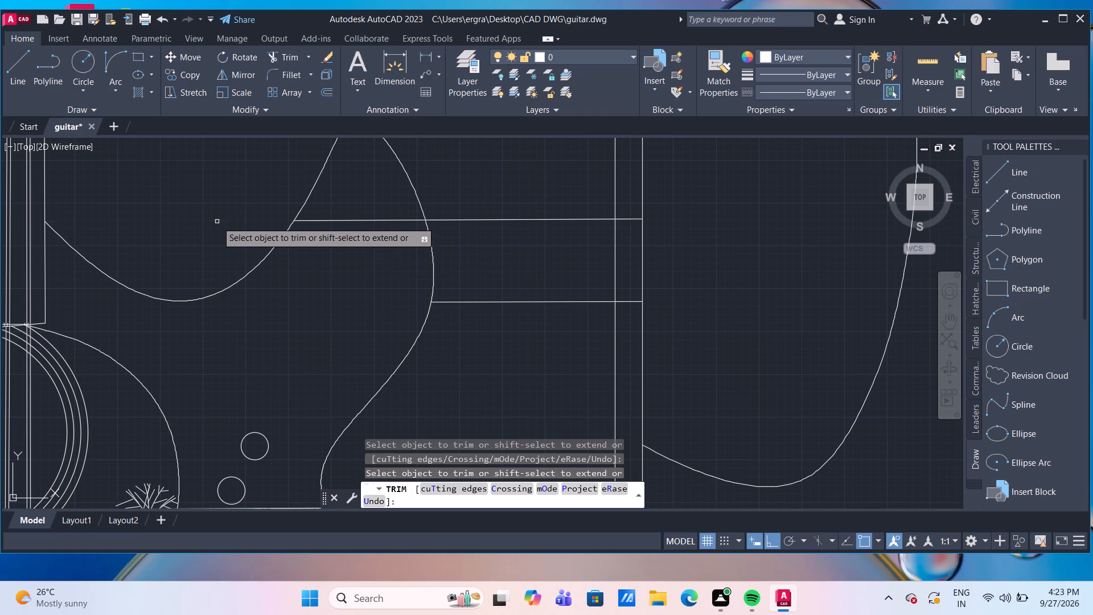
{"action": "scroll", "coordinate": [217, 222], "scroll_direction": "down", "scroll_amount": 4}
{"action": "scroll", "coordinate": [249, 218], "scroll_direction": "up", "scroll_amount": 2}
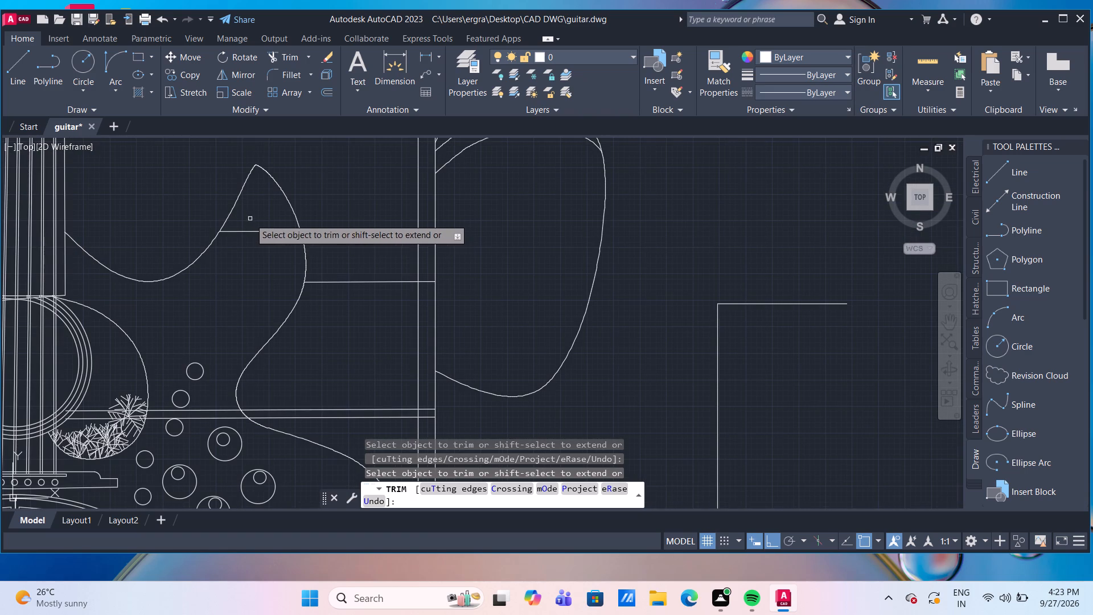
{"action": "left_click", "coordinate": [257, 232]}
{"action": "scroll", "coordinate": [258, 234], "scroll_direction": "down", "scroll_amount": 2}
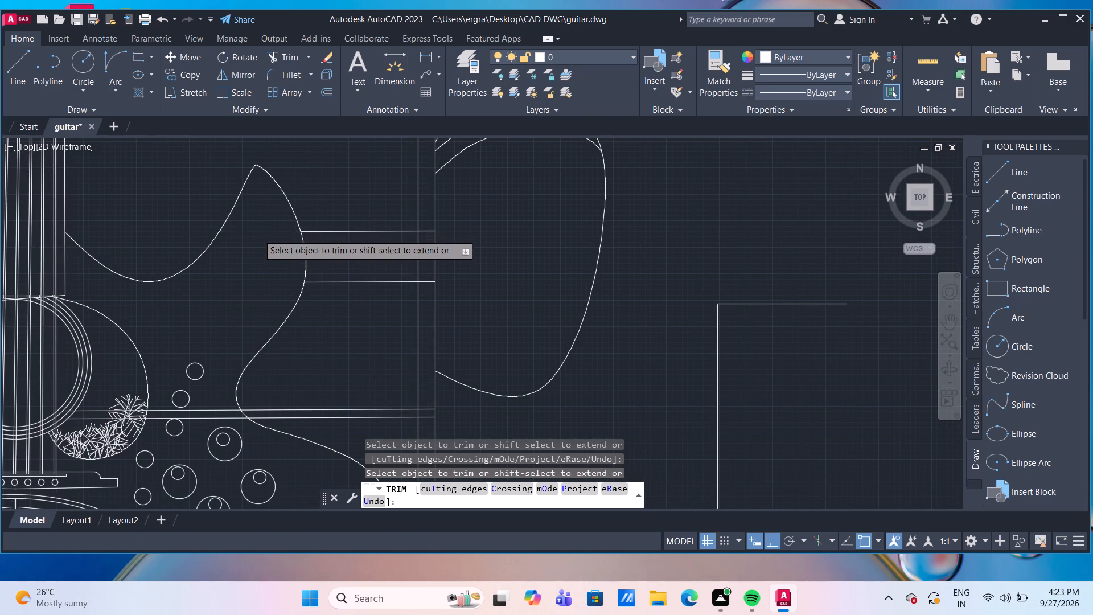
{"action": "scroll", "coordinate": [258, 234], "scroll_direction": "down", "scroll_amount": 1}
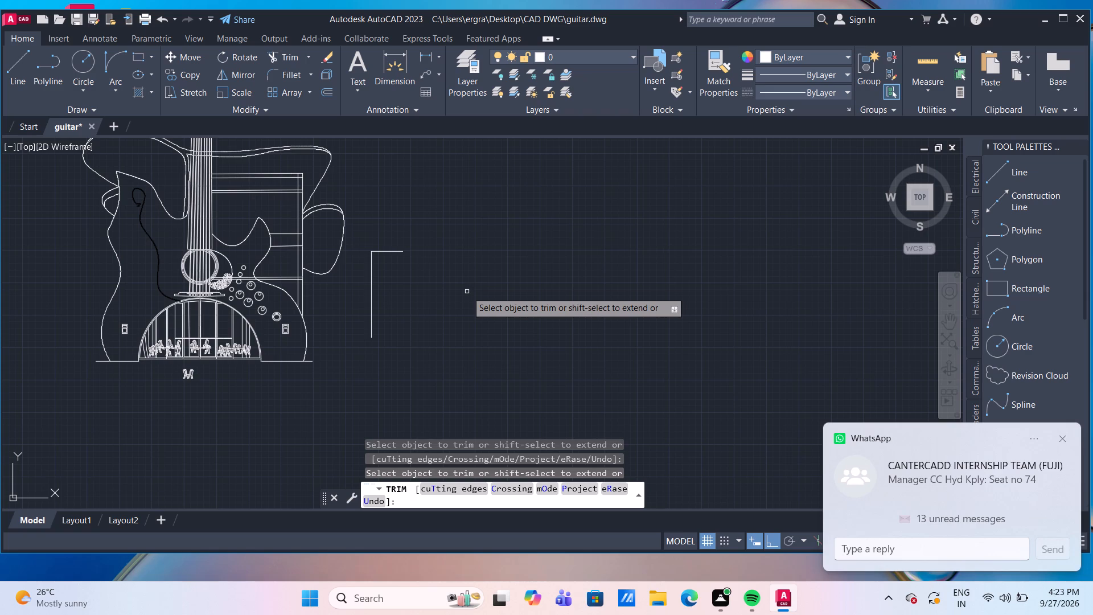
{"action": "scroll", "coordinate": [318, 232], "scroll_direction": "up", "scroll_amount": 3}
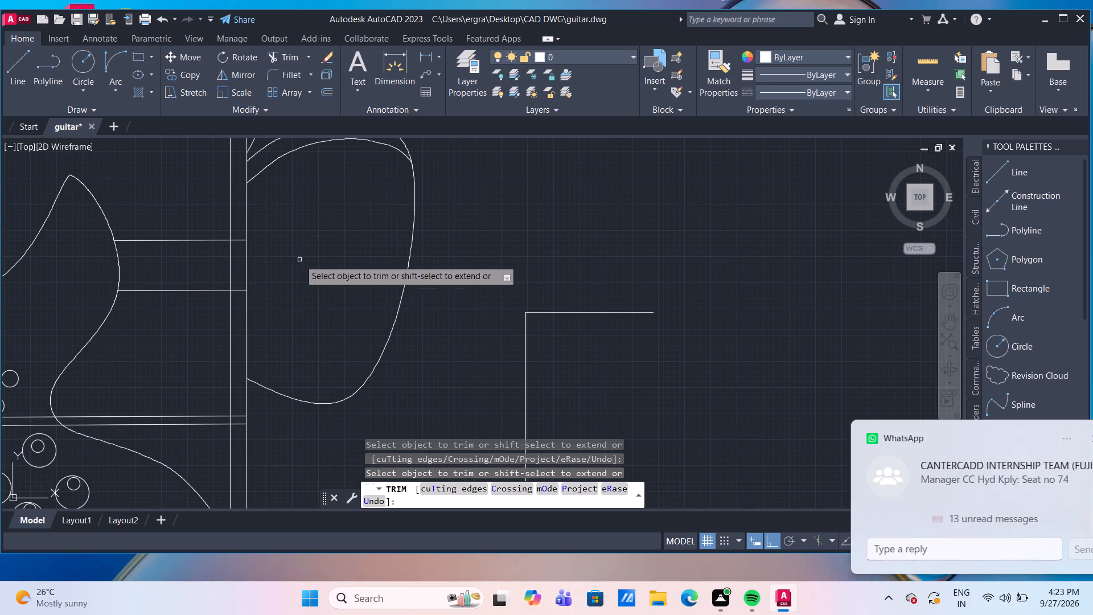
{"action": "middle_click_drag", "start_coordinate": [299, 260], "coordinate": [322, 266]}
{"action": "scroll", "coordinate": [322, 266], "scroll_direction": "down", "scroll_amount": 2}
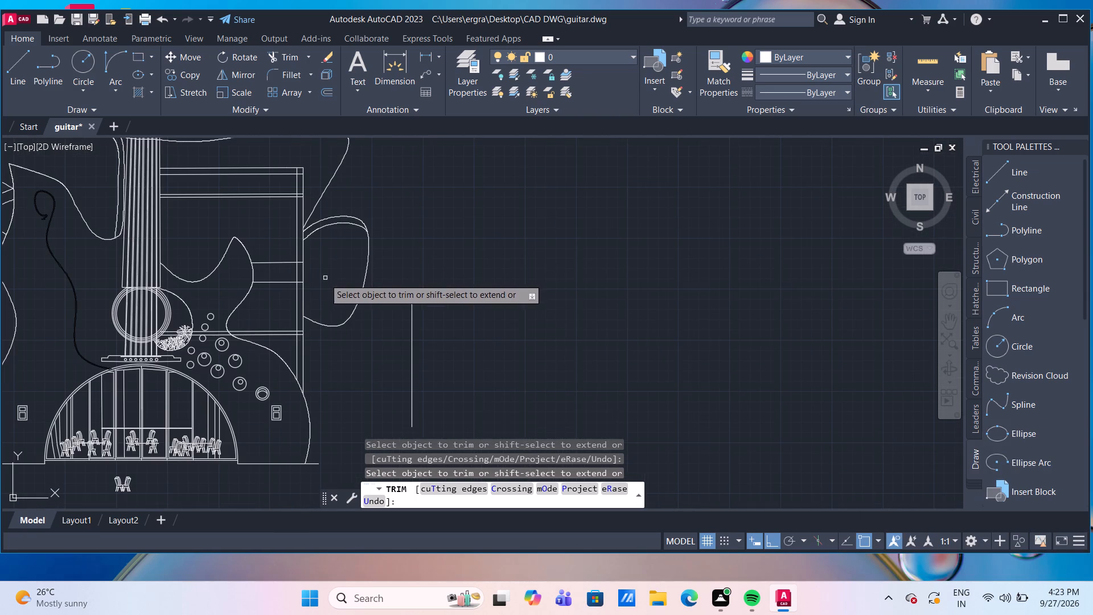
{"action": "key", "text": "Escape"}
Offset the block's inner vertical line 700 toward the guitar neck.
{"action": "scroll", "coordinate": [296, 266], "scroll_direction": "up", "scroll_amount": 2}
{"action": "key", "text": "o"}
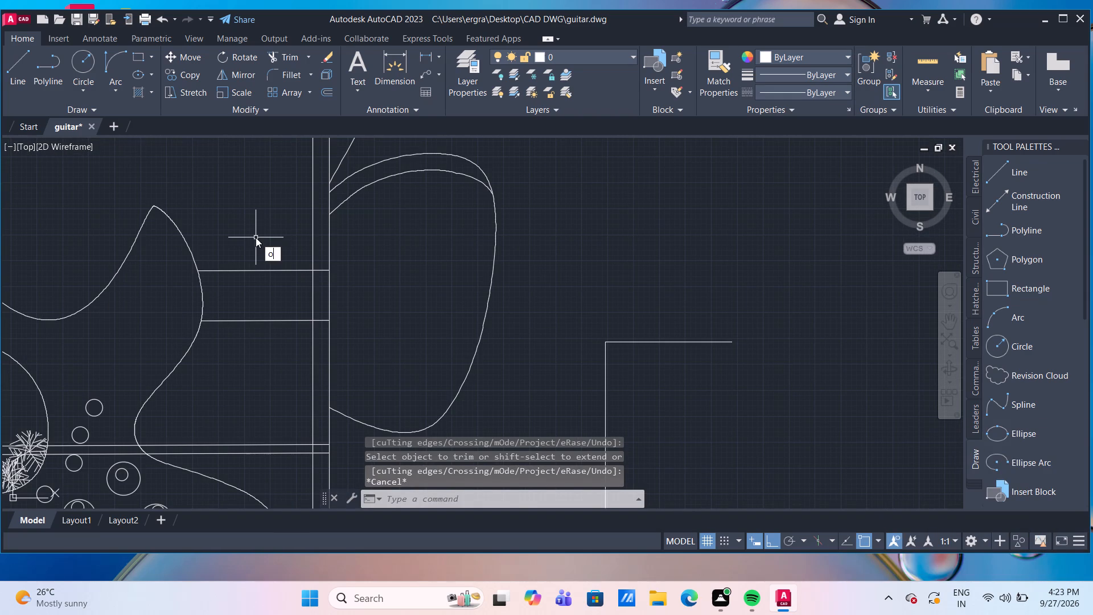
{"action": "key", "text": "Return"}
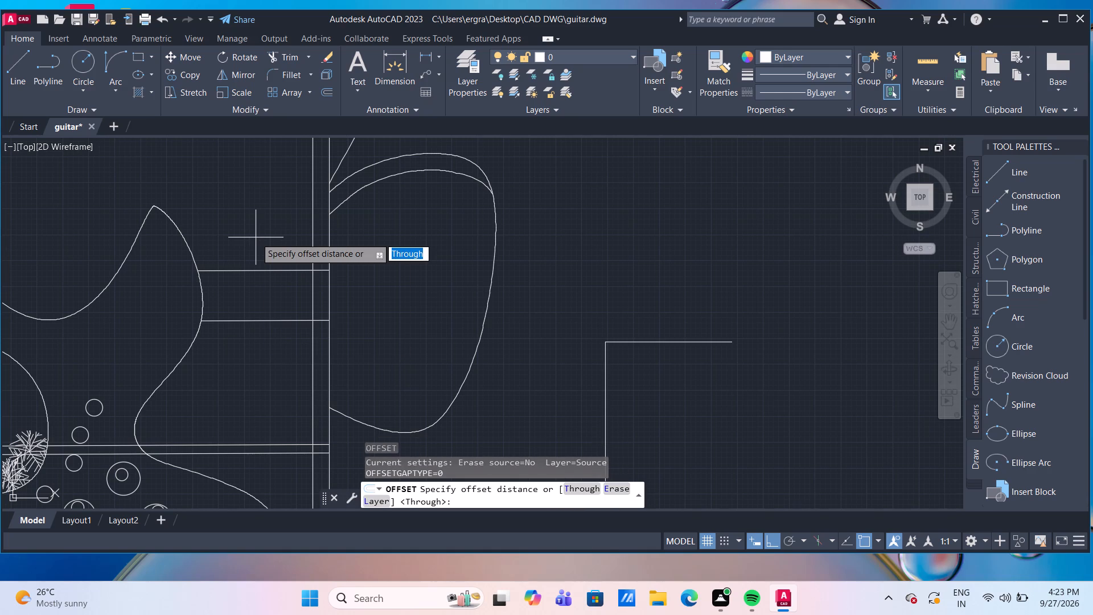
{"action": "key", "text": "Return"}
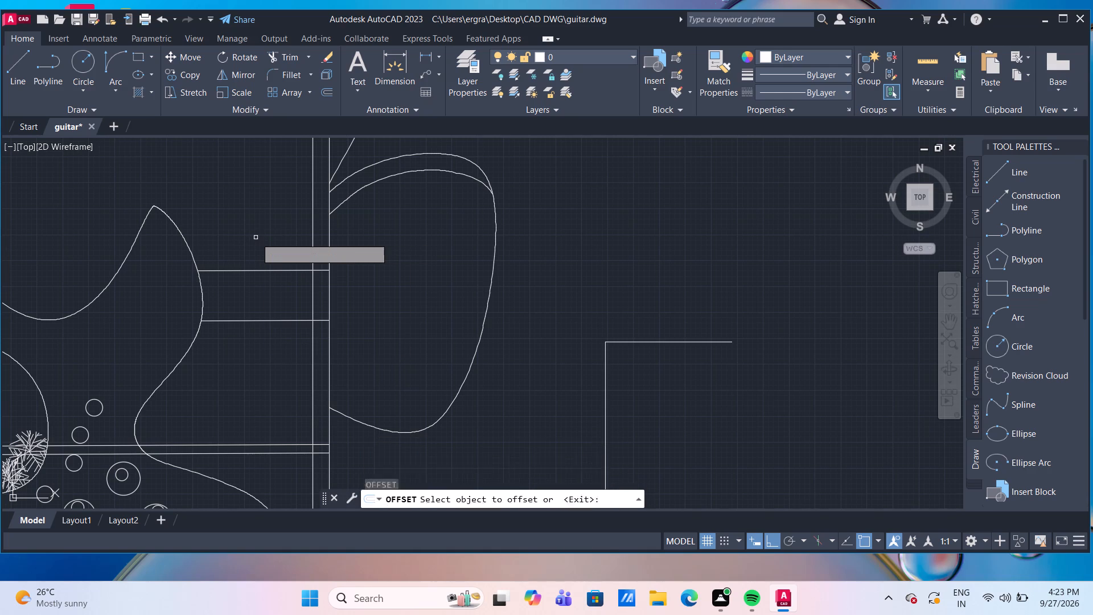
{"action": "scroll", "coordinate": [274, 199], "scroll_direction": "down", "scroll_amount": 2}
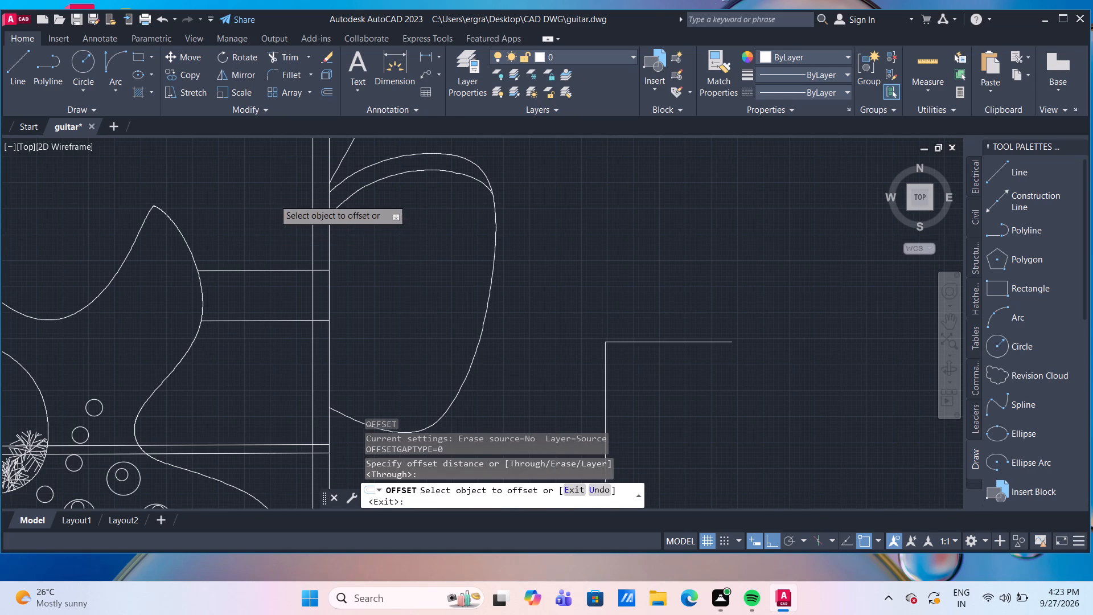
{"action": "left_click", "coordinate": [290, 196]}
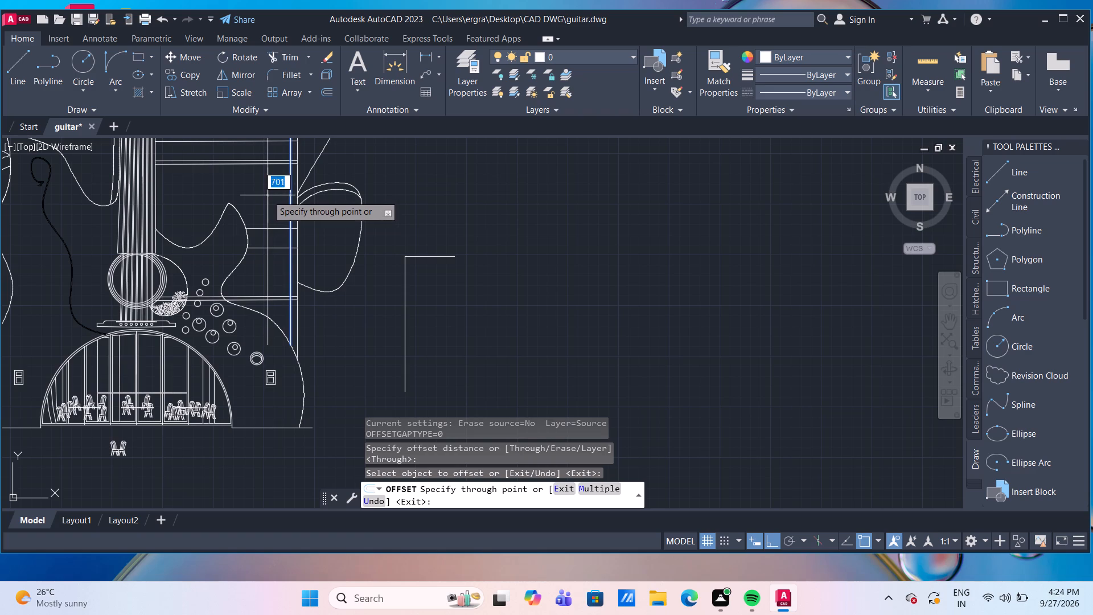
{"action": "type", "text": "700"}
{"action": "key", "text": "Return"}
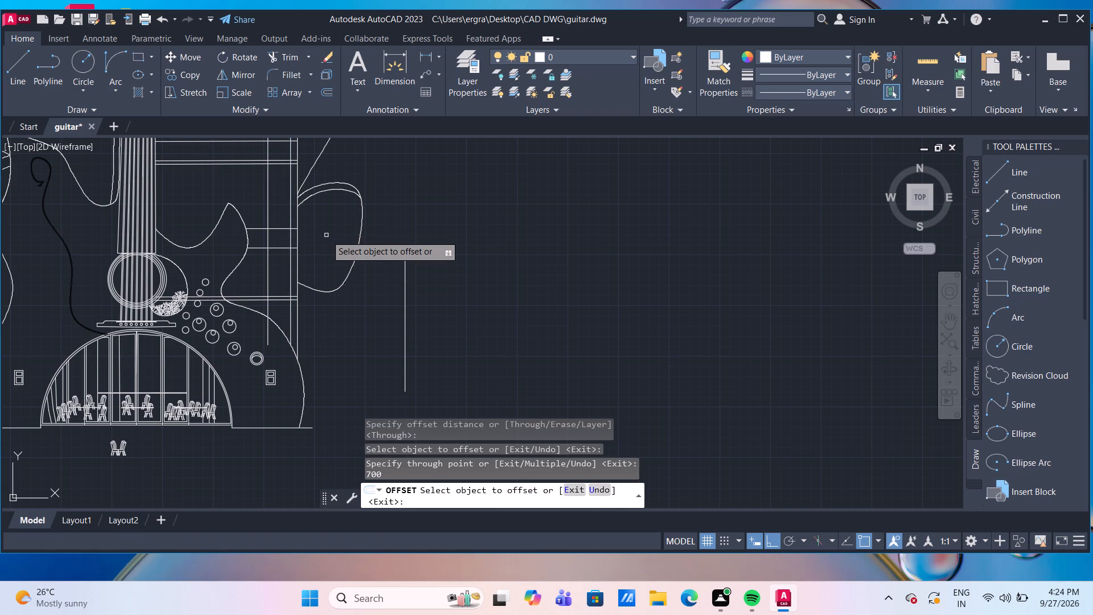
Offset the new vertical 100 toward the block's outer edge to form a double line.
{"action": "scroll", "coordinate": [264, 247], "scroll_direction": "up", "scroll_amount": 2}
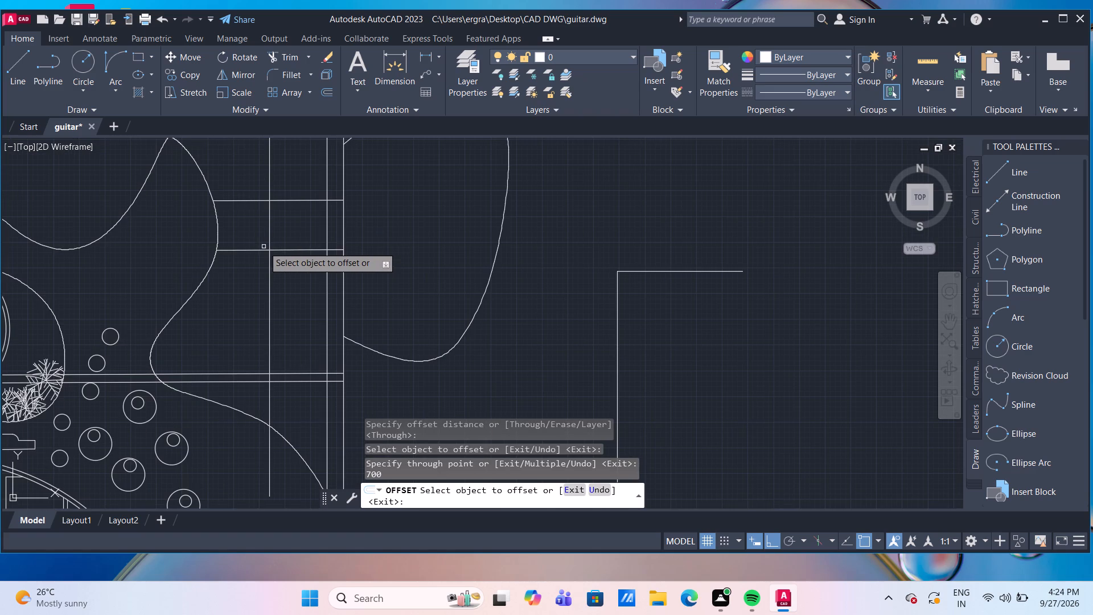
{"action": "left_click", "coordinate": [269, 222]}
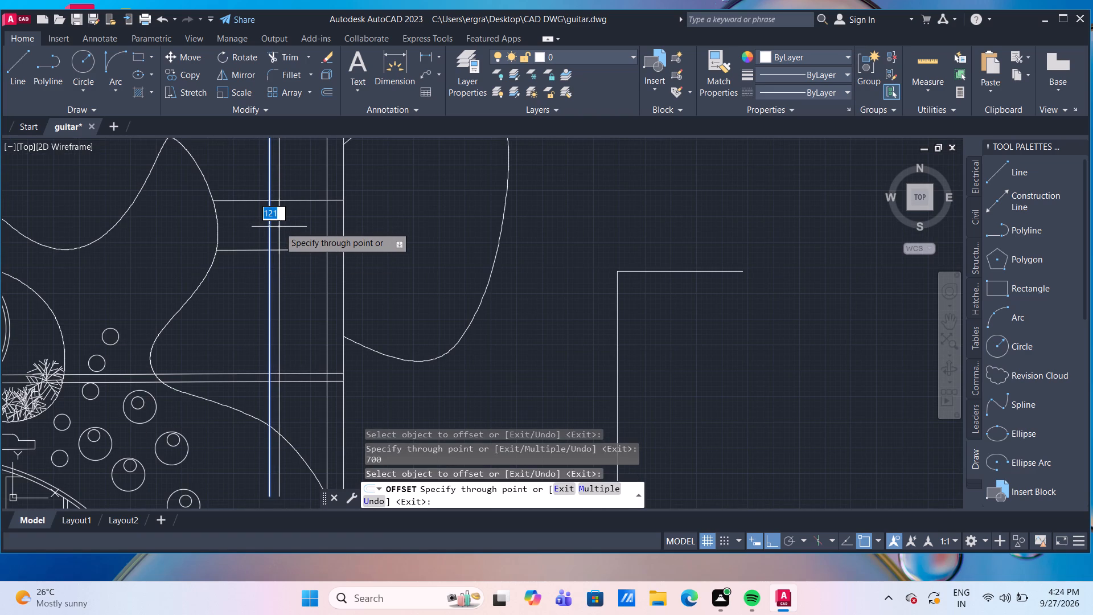
{"action": "type", "text": "100"}
{"action": "key", "text": "Return"}
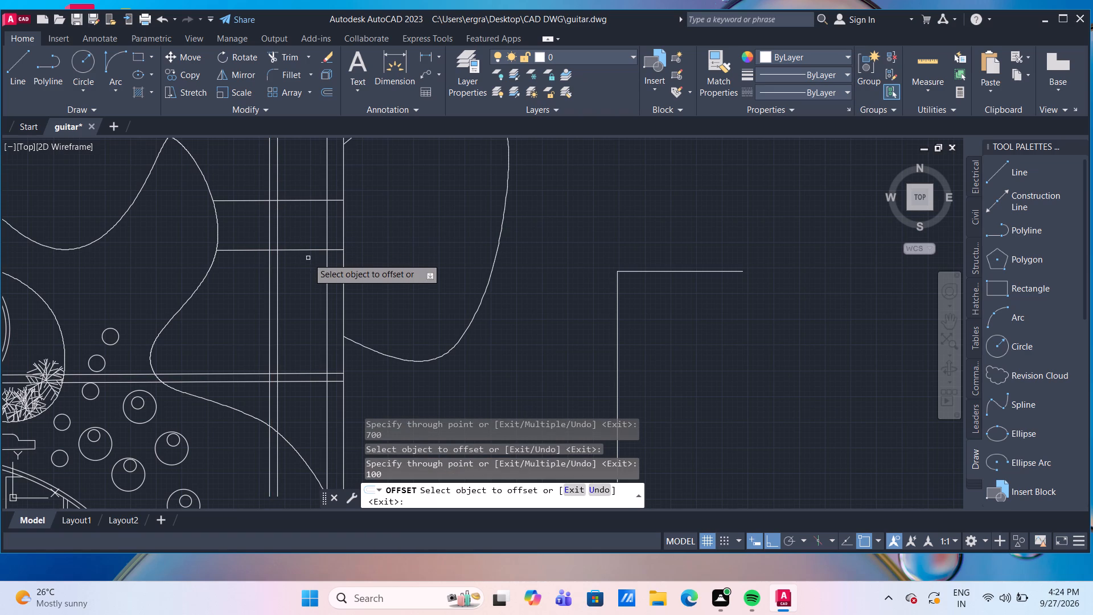
Offset the middle pair's upper line 100 downward and its lower line 100 upward, between the body curve and outer vertical.
{"action": "scroll", "coordinate": [305, 277], "scroll_direction": "up", "scroll_amount": 2}
{"action": "scroll", "coordinate": [305, 259], "scroll_direction": "down", "scroll_amount": 2}
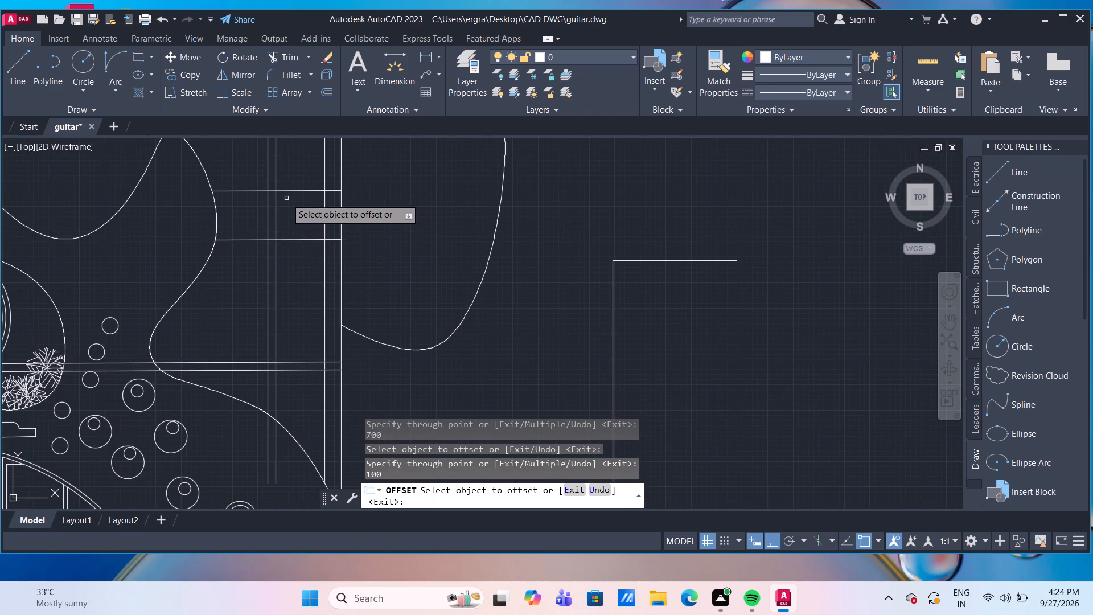
{"action": "scroll", "coordinate": [286, 198], "scroll_direction": "up", "scroll_amount": 1}
{"action": "left_click", "coordinate": [293, 187]}
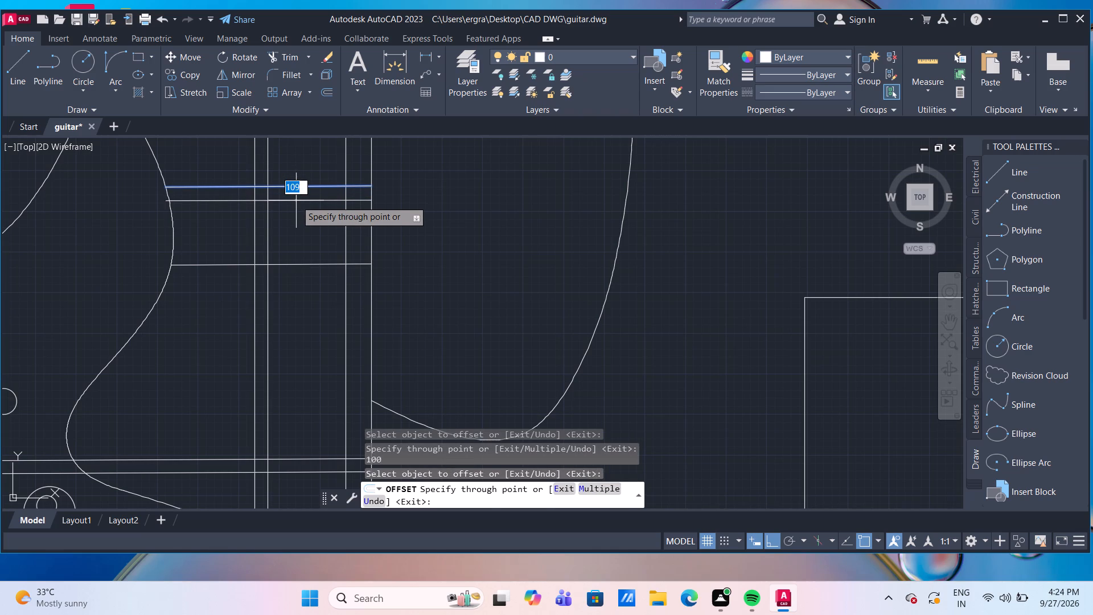
{"action": "type", "text": "100"}
{"action": "key", "text": "Return"}
{"action": "left_click", "coordinate": [305, 264]}
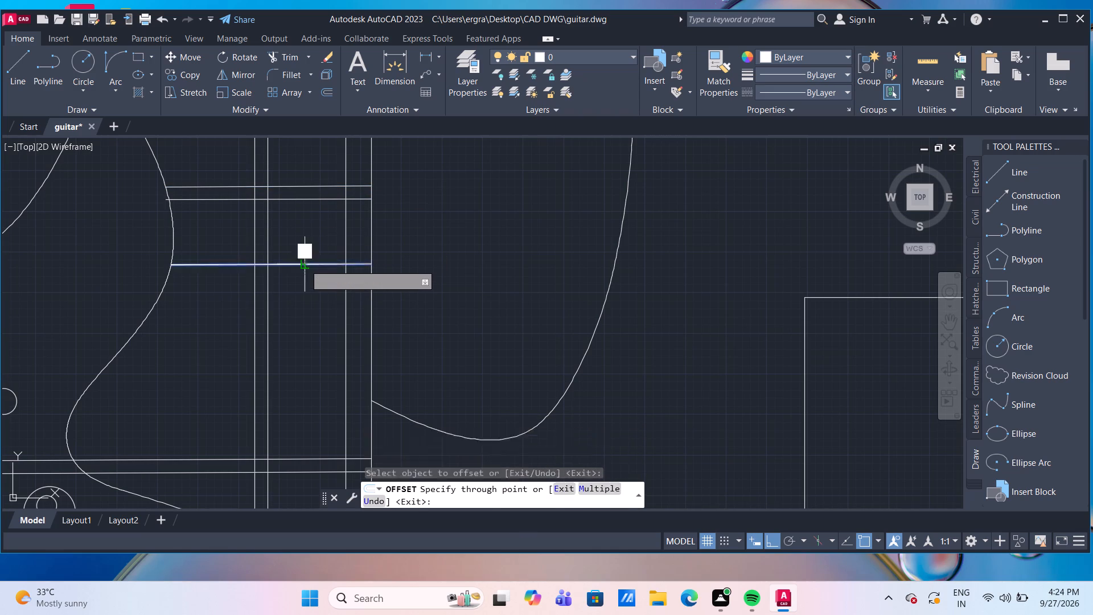
{"action": "type", "text": "100"}
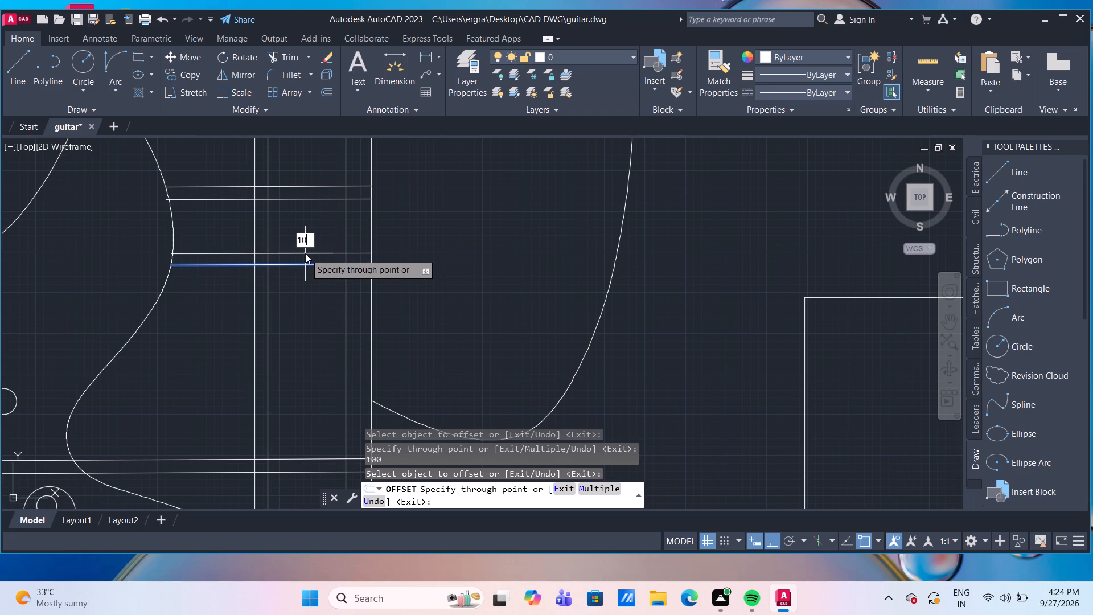
{"action": "key", "text": "Return"}
Offset each of the two inner horizontals in the middle band 25 back toward its adjacent outer line.
{"action": "scroll", "coordinate": [307, 252], "scroll_direction": "down", "scroll_amount": 3}
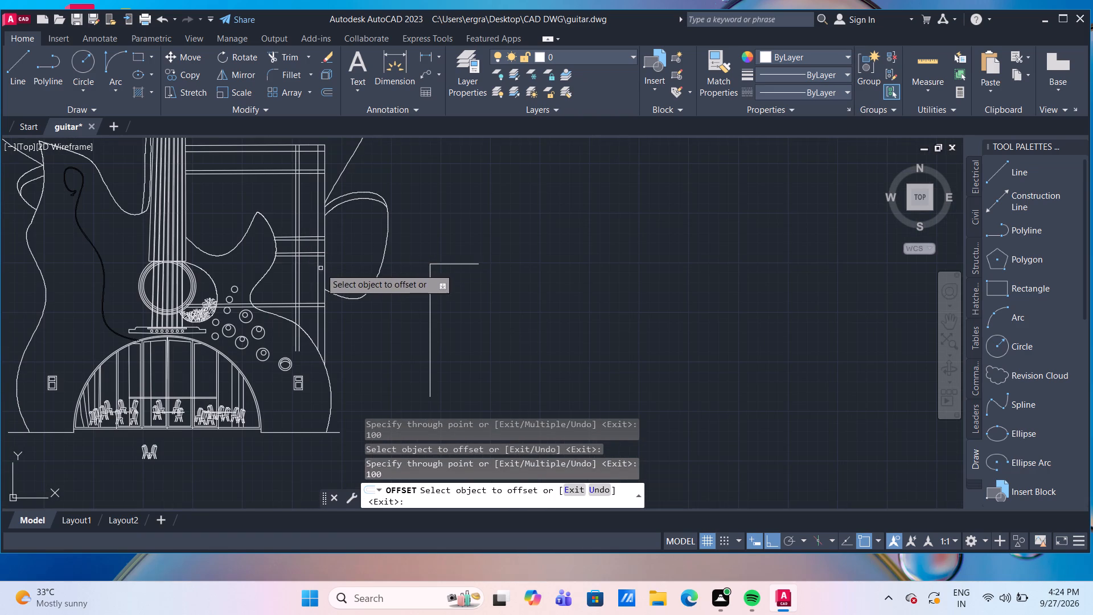
{"action": "scroll", "coordinate": [306, 249], "scroll_direction": "up", "scroll_amount": 4}
{"action": "scroll", "coordinate": [306, 249], "scroll_direction": "down", "scroll_amount": 4}
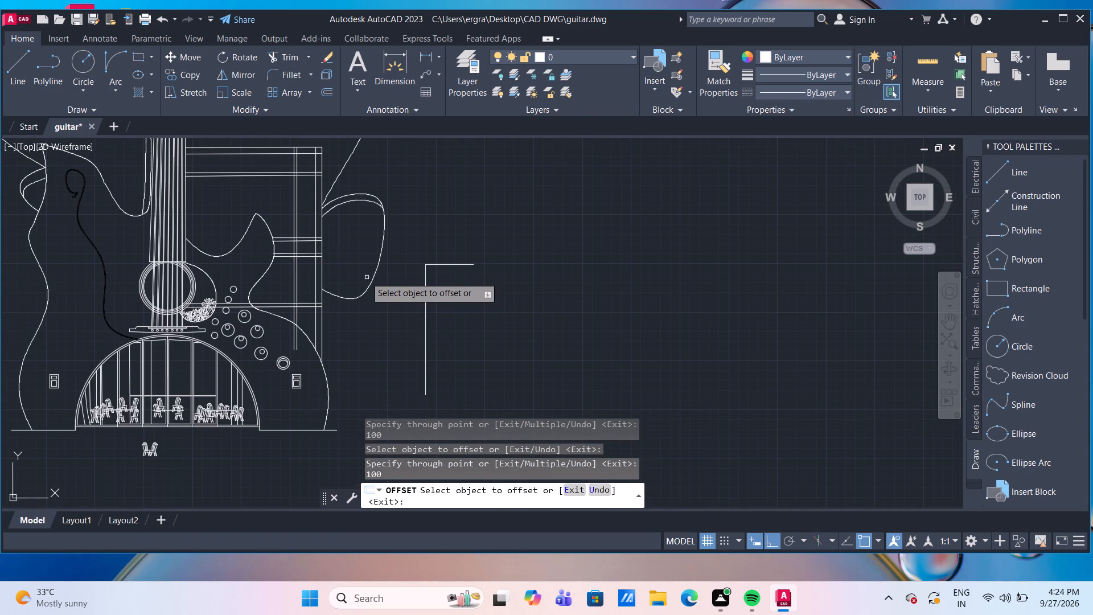
{"action": "scroll", "coordinate": [318, 251], "scroll_direction": "up", "scroll_amount": 4}
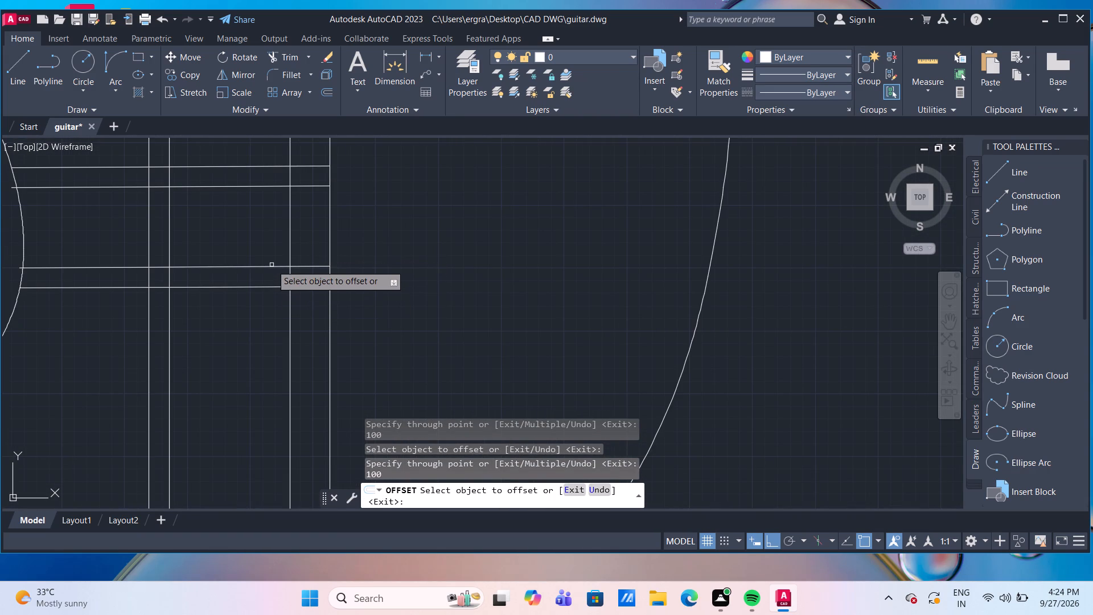
{"action": "left_click", "coordinate": [271, 266]}
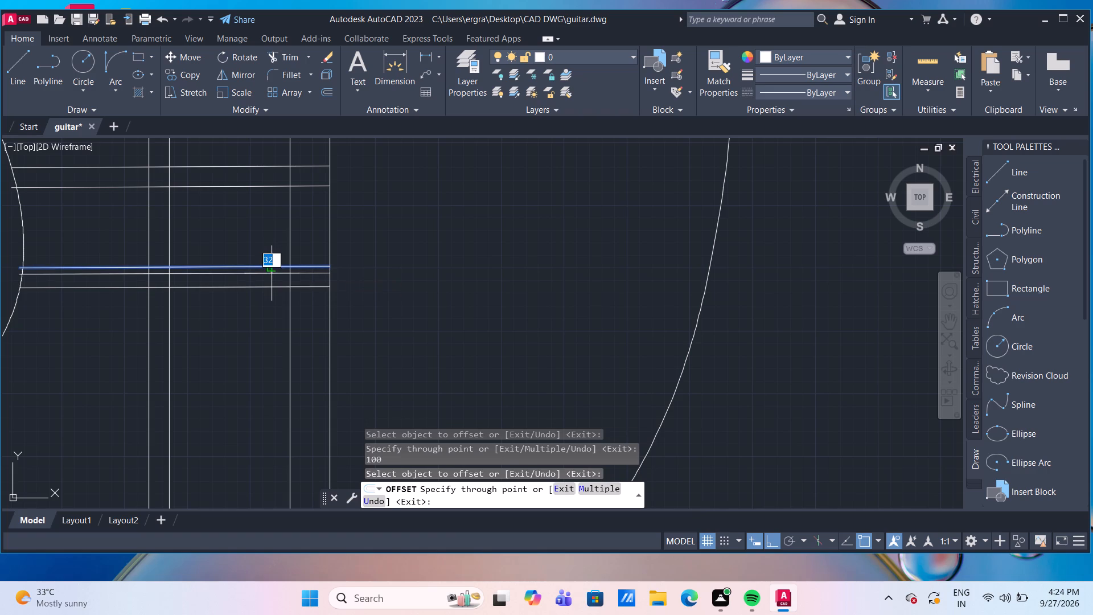
{"action": "type", "text": "25"}
{"action": "key", "text": "Return"}
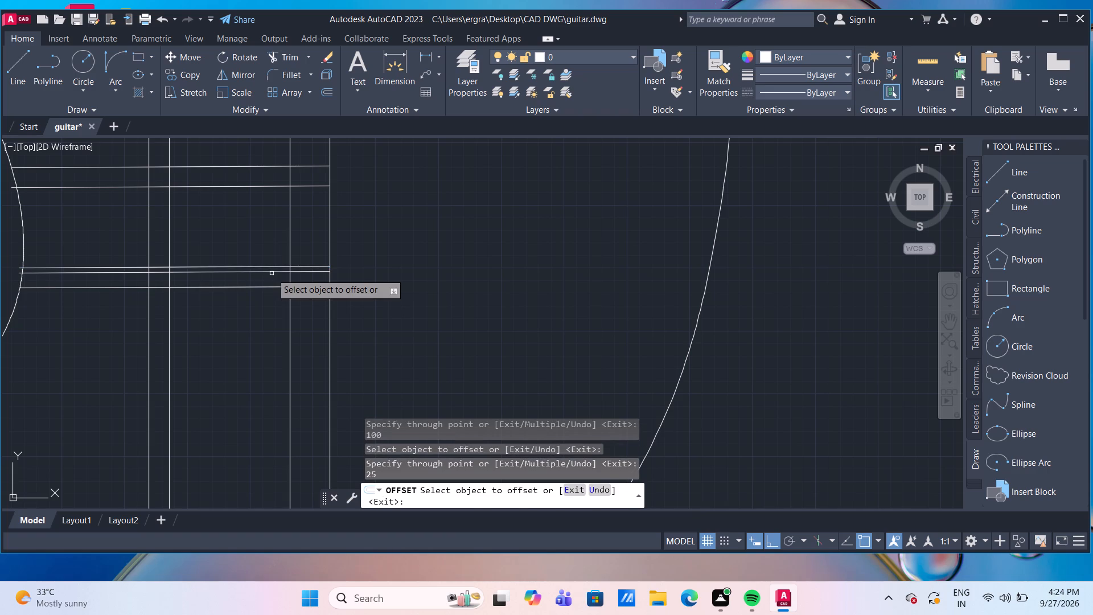
{"action": "left_click", "coordinate": [239, 187]}
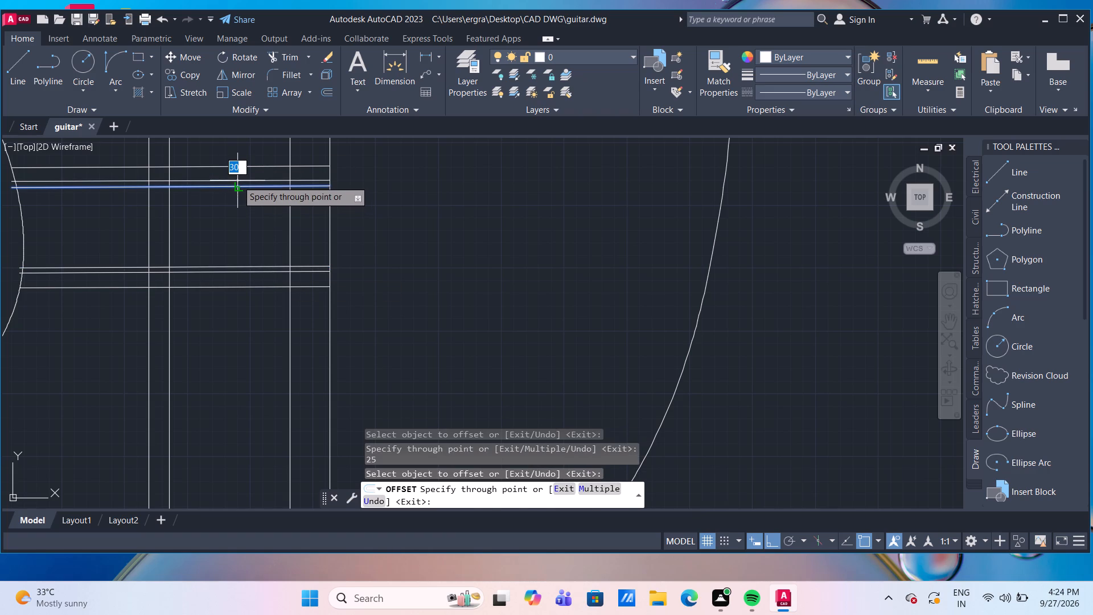
{"action": "type", "text": "25"}
{"action": "key", "text": "Return"}
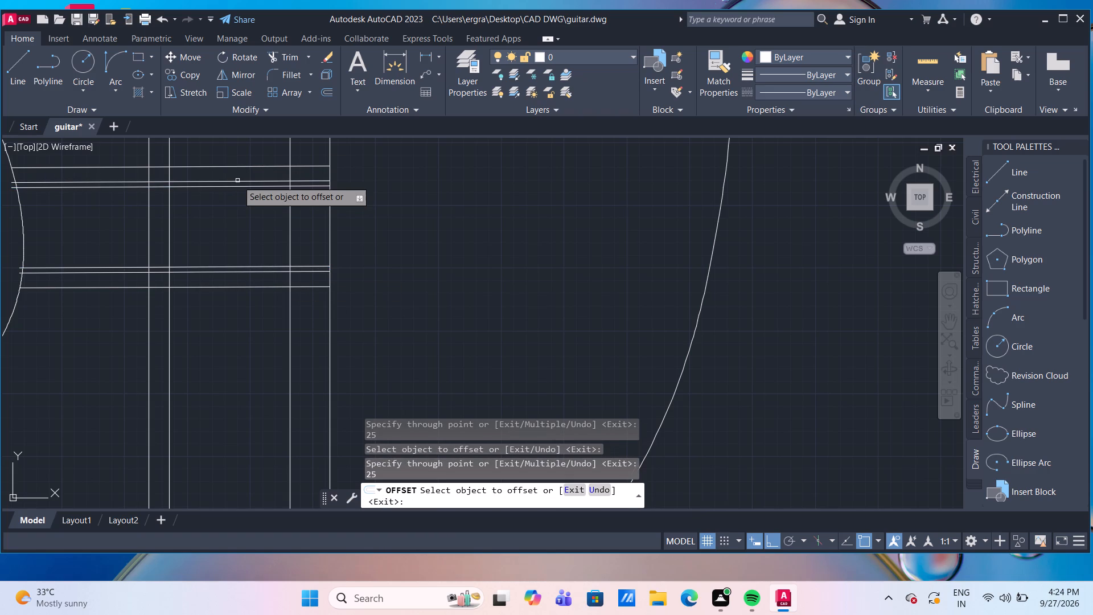
{"action": "key", "text": "Escape"}
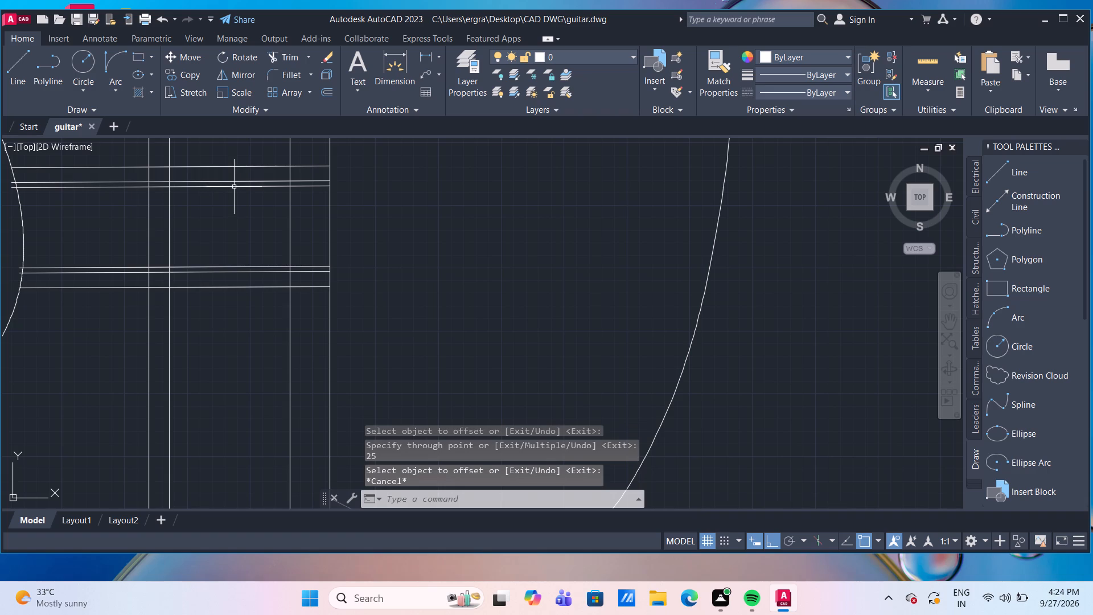
Erase the two inner horizontals offset by 100, keeping the 25-offset copies.
{"action": "left_click", "coordinate": [235, 186]}
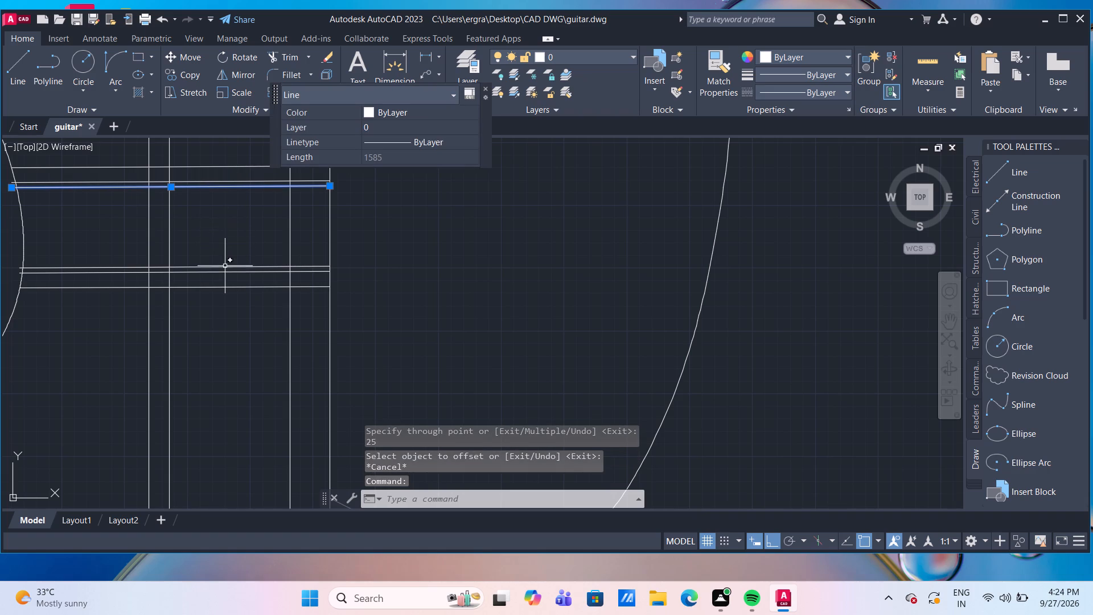
{"action": "left_click", "coordinate": [225, 268]}
{"action": "key", "text": "Delete"}
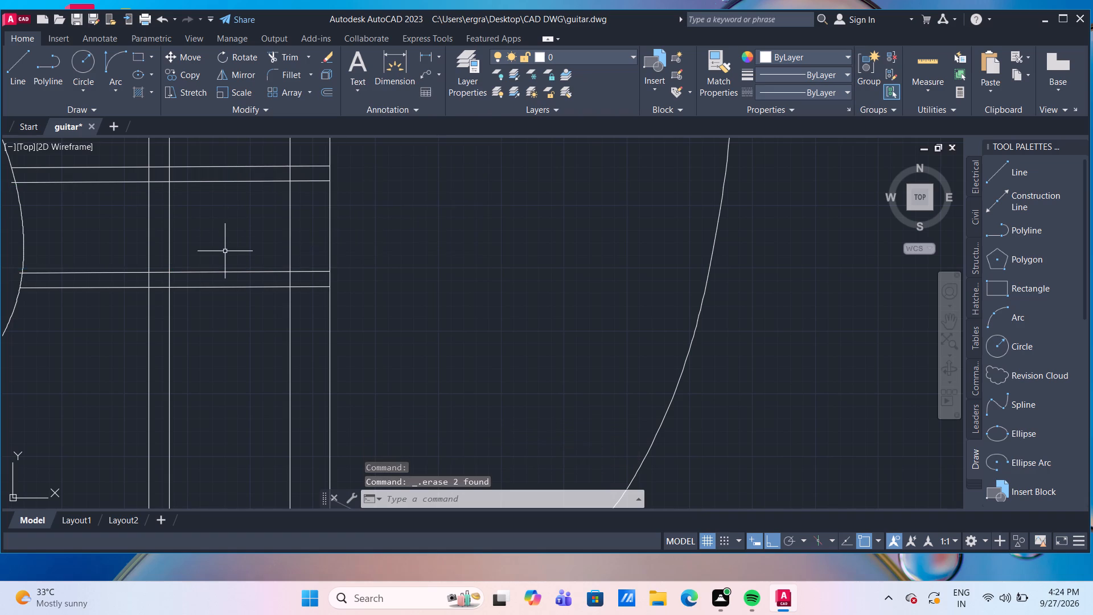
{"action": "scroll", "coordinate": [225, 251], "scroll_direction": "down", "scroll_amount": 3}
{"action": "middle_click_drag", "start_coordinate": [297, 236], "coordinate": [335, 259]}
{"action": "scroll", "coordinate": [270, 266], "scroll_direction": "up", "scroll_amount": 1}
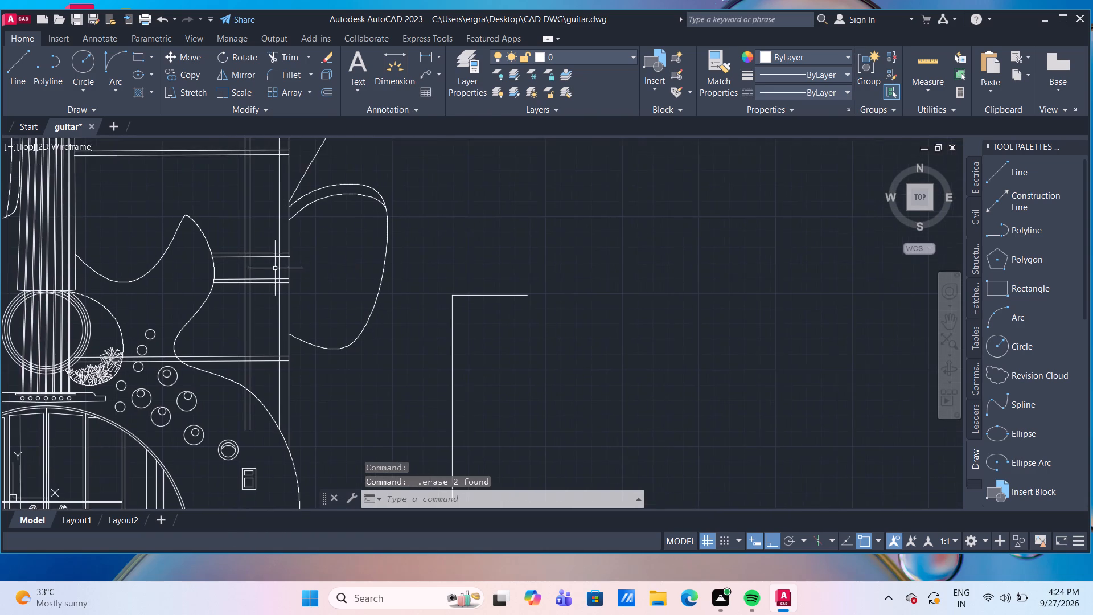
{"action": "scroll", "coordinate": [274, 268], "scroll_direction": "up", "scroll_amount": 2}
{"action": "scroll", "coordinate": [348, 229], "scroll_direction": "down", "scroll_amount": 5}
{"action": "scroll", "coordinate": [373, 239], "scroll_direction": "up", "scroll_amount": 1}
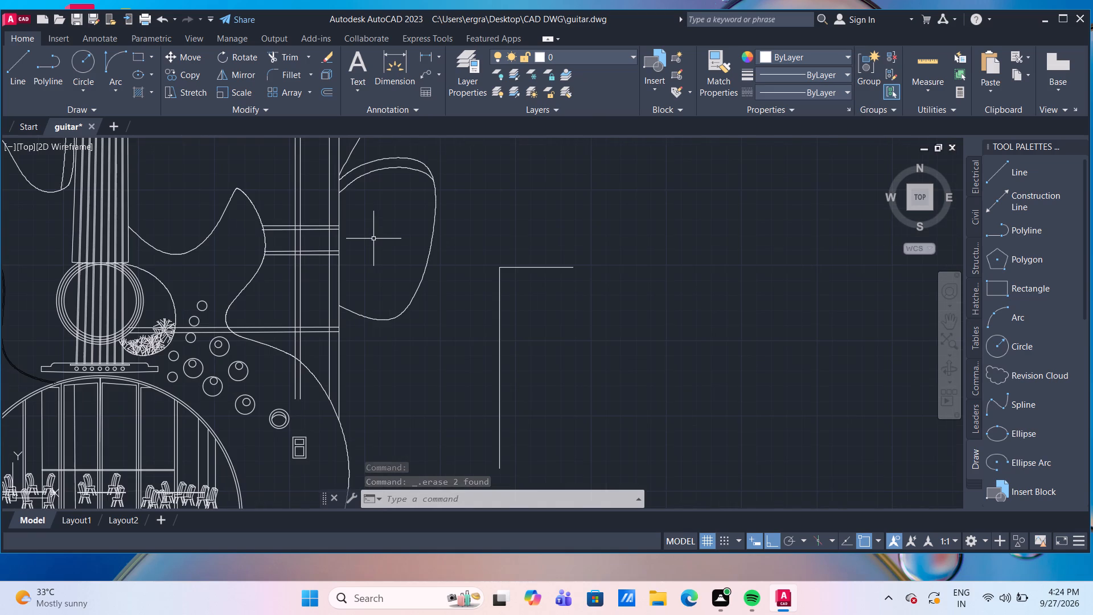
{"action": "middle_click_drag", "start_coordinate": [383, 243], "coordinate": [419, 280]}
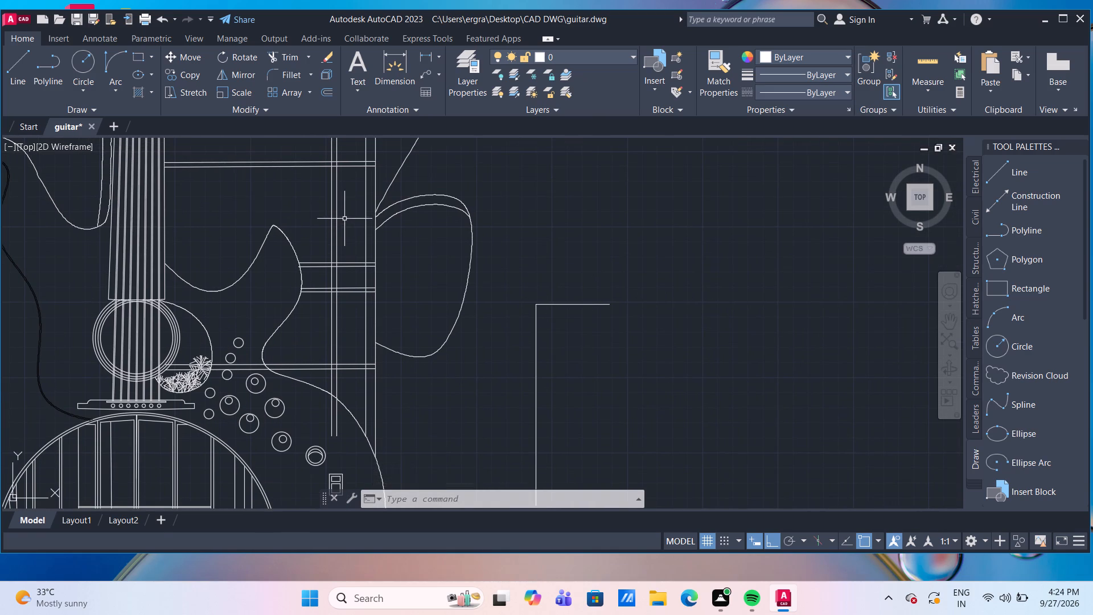
Offset the vertical just inside the block's outer edge by 50 toward that edge to form a double line.
{"action": "scroll", "coordinate": [344, 219], "scroll_direction": "up", "scroll_amount": 1}
{"action": "middle_click_drag", "start_coordinate": [344, 219], "coordinate": [332, 305]}
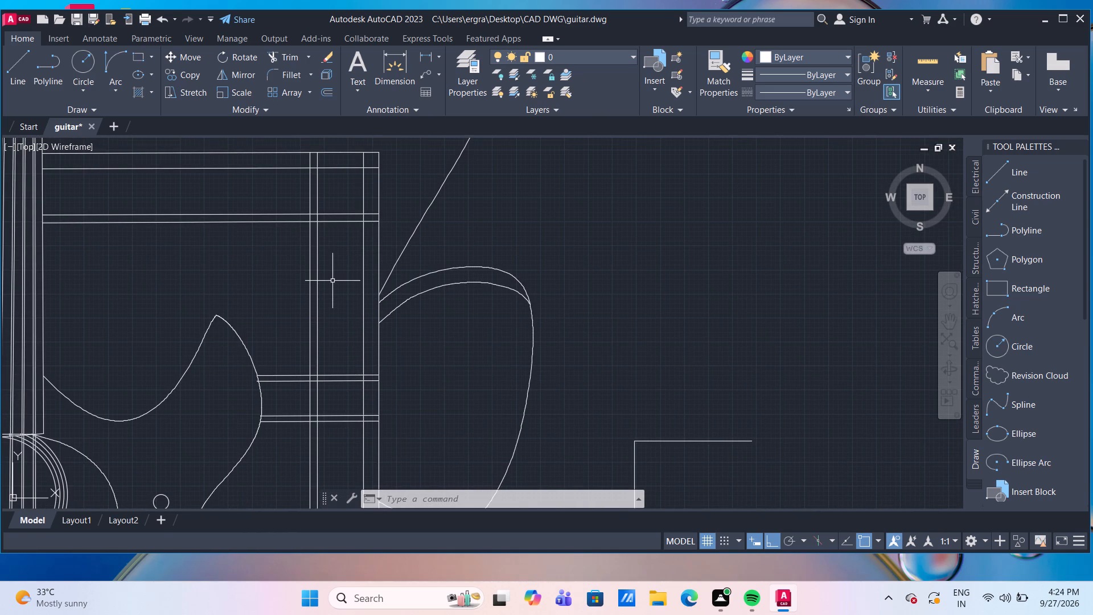
{"action": "key", "text": "o"}
{"action": "key", "text": "Return"}
{"action": "key", "text": "Return"}
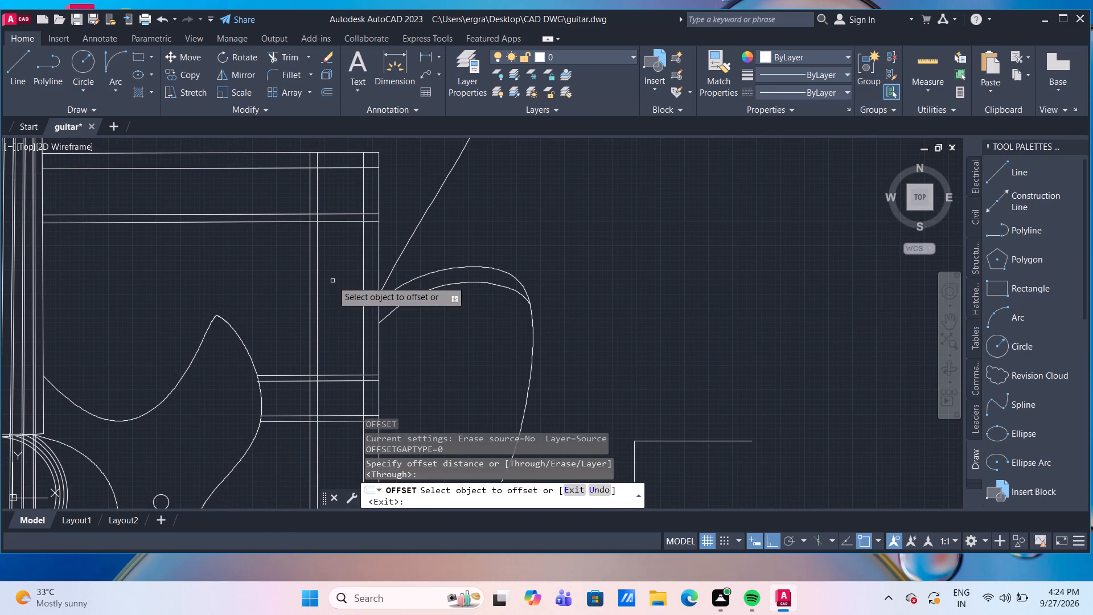
{"action": "left_click", "coordinate": [364, 290]}
{"action": "scroll", "coordinate": [370, 292], "scroll_direction": "up", "scroll_amount": 1}
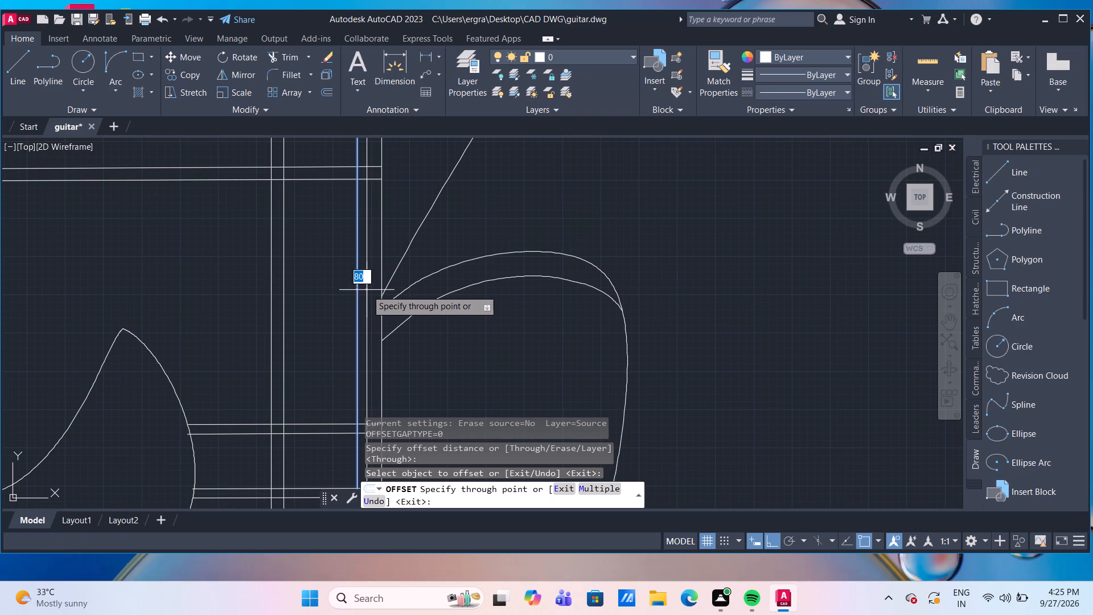
{"action": "type", "text": "50"}
{"action": "key", "text": "Return"}
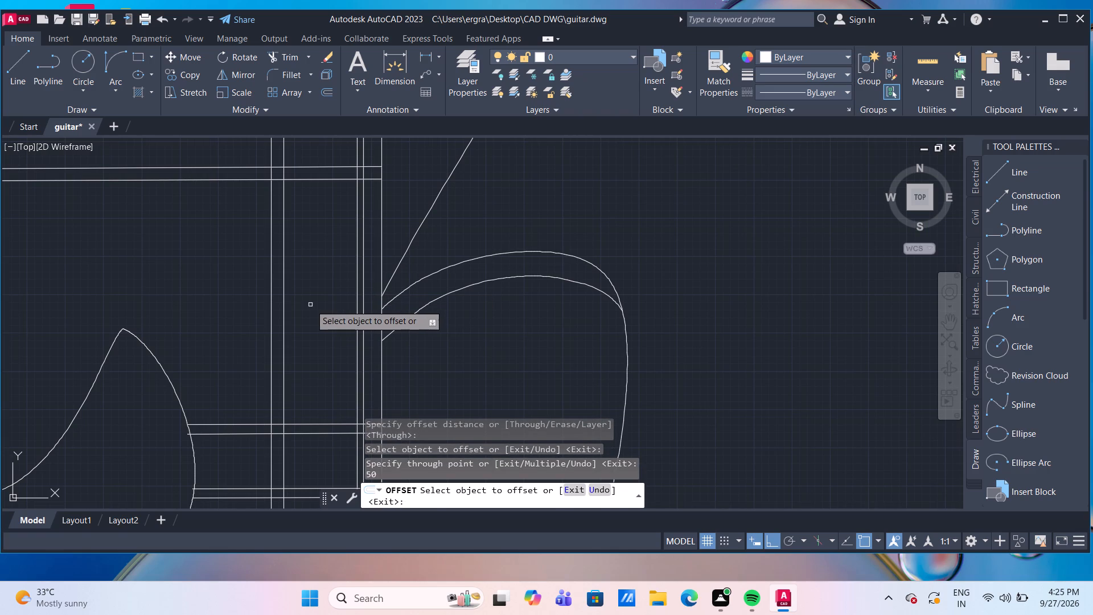
Offset the inner vertical pair's neck-side line 2200 toward the neck, and offset that copy 100 further toward the neck.
{"action": "scroll", "coordinate": [343, 274], "scroll_direction": "down", "scroll_amount": 2}
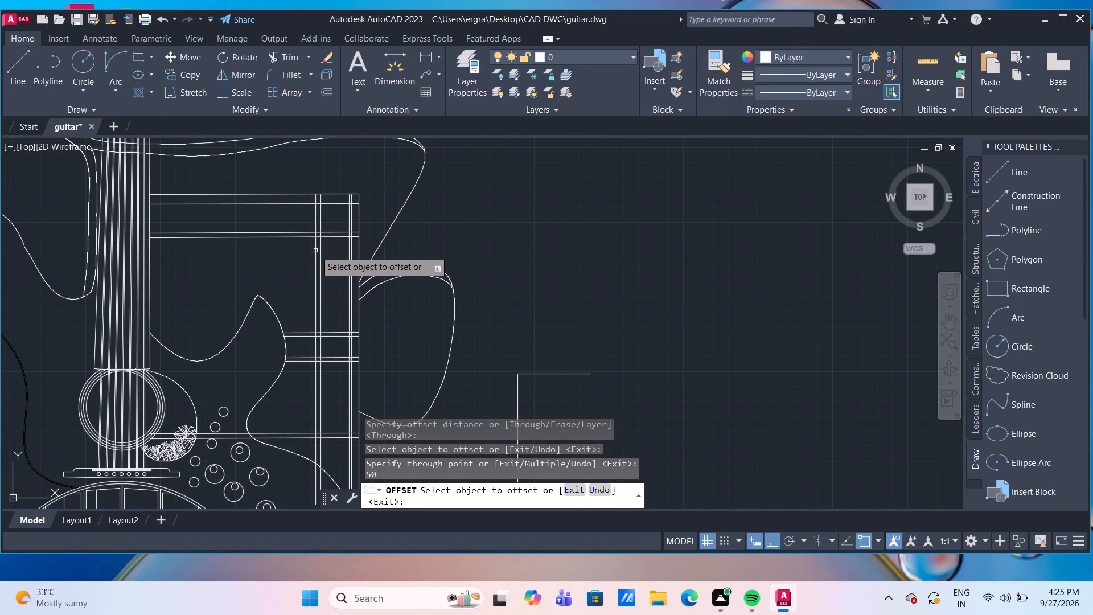
{"action": "left_click", "coordinate": [315, 251]}
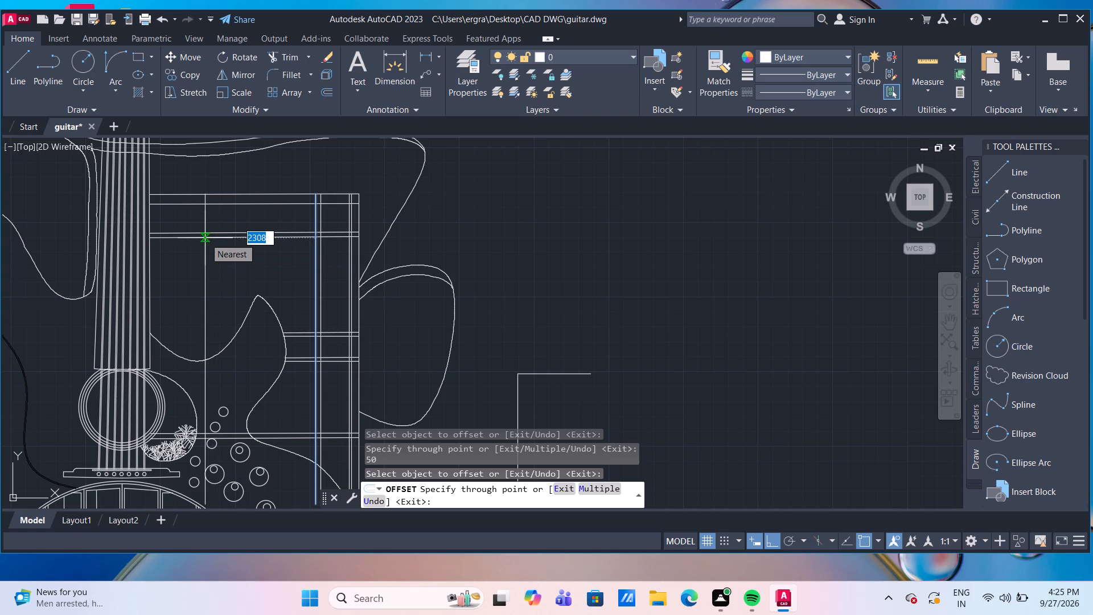
{"action": "type", "text": "2200"}
{"action": "key", "text": "Return"}
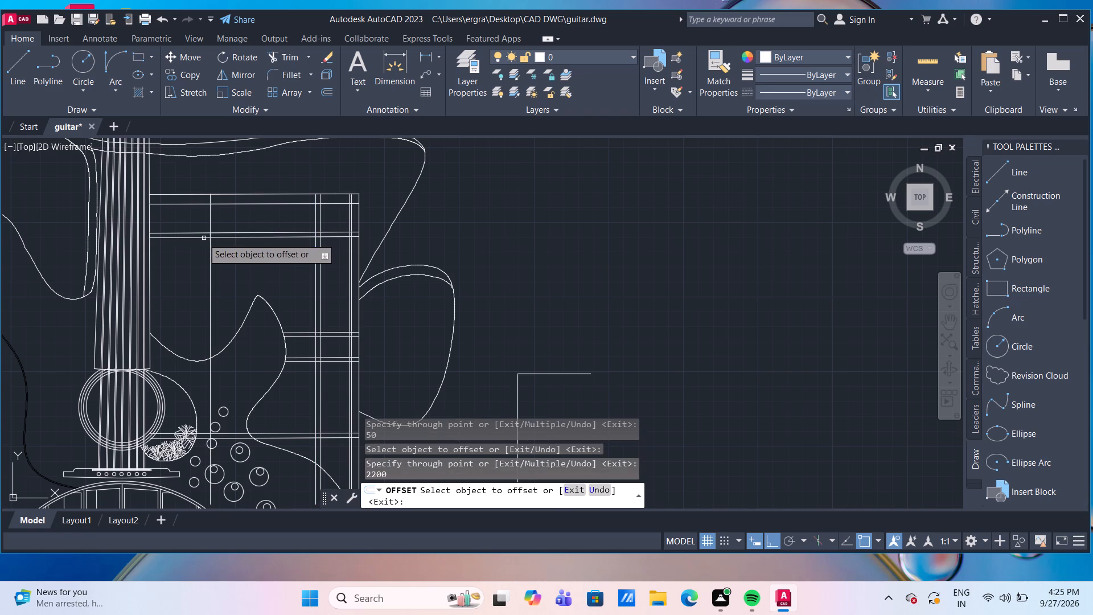
{"action": "left_click", "coordinate": [210, 268]}
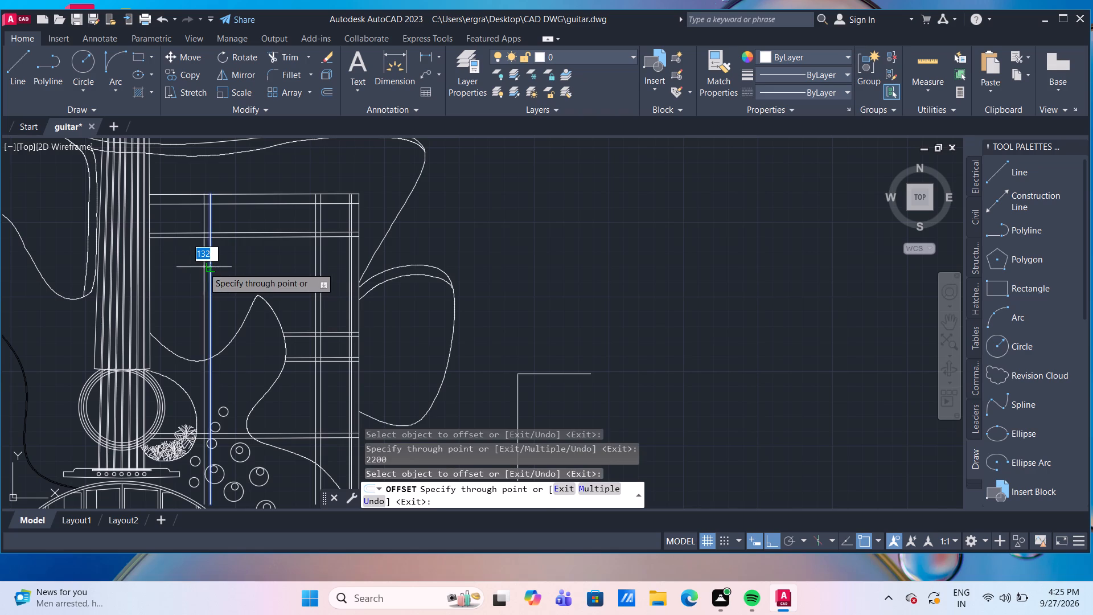
{"action": "type", "text": "100"}
{"action": "key", "text": "Return"}
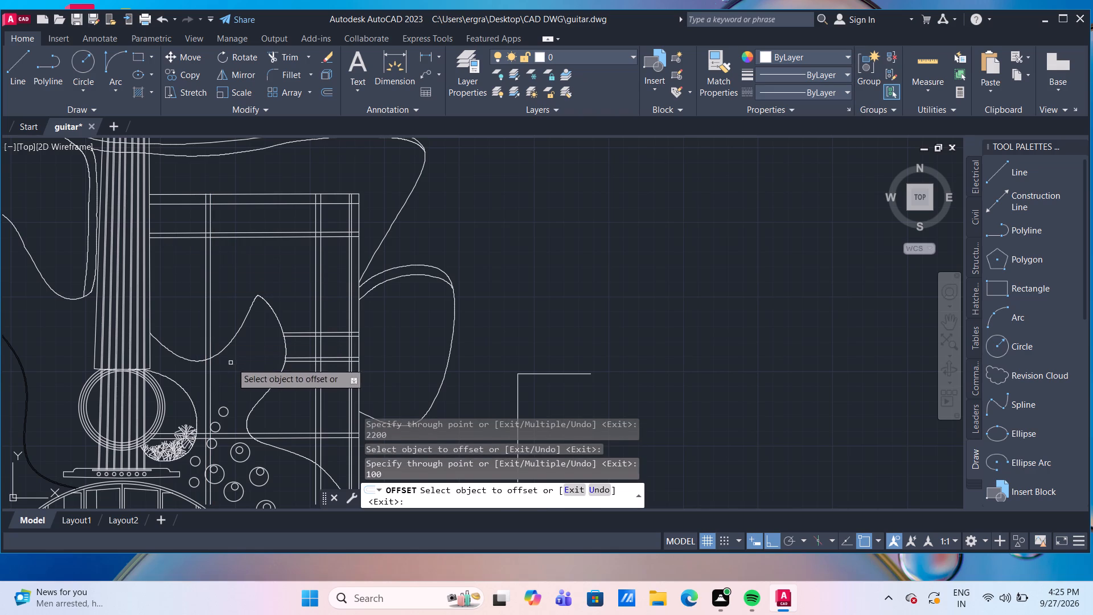
Trim the new vertical pair below the upper body curve beside the neck.
{"action": "key", "text": "Escape"}
{"action": "type", "text": "tr"}
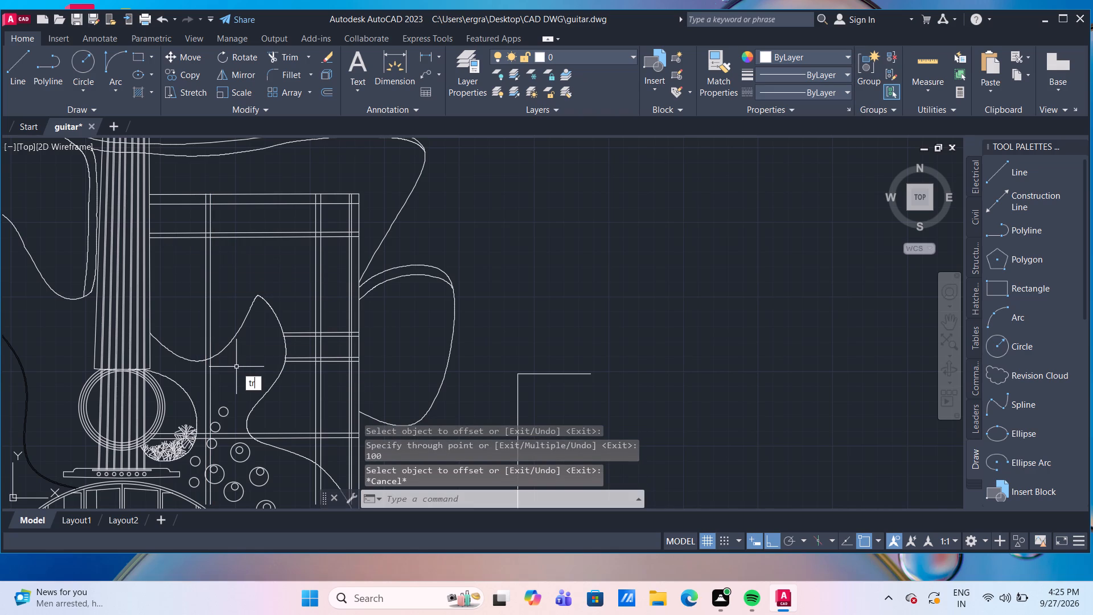
{"action": "key", "text": "Return"}
{"action": "left_click", "coordinate": [232, 380]}
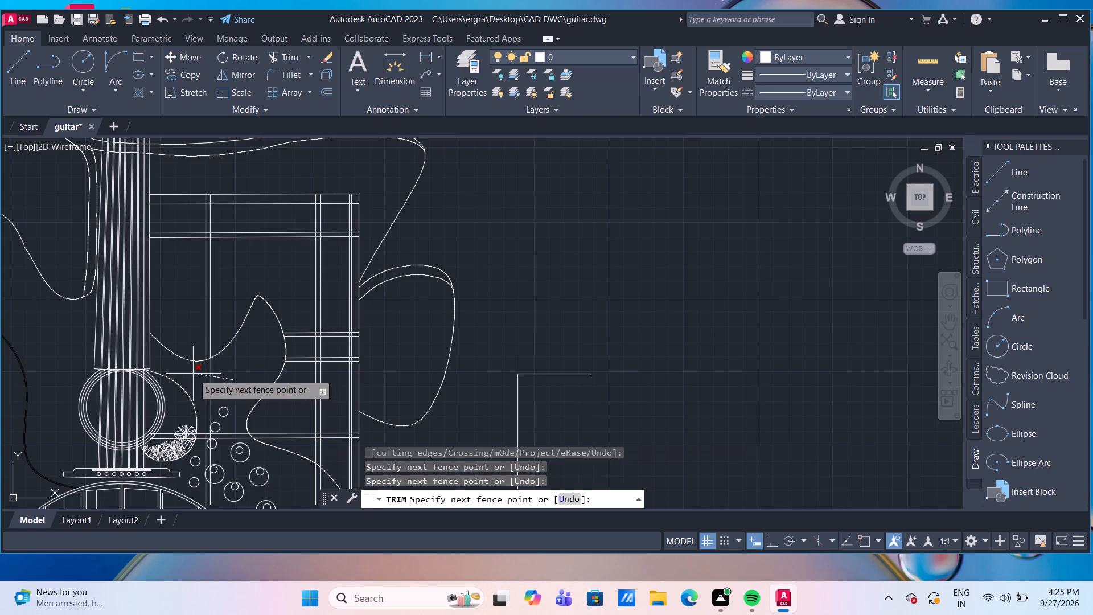
{"action": "left_click", "coordinate": [192, 374]}
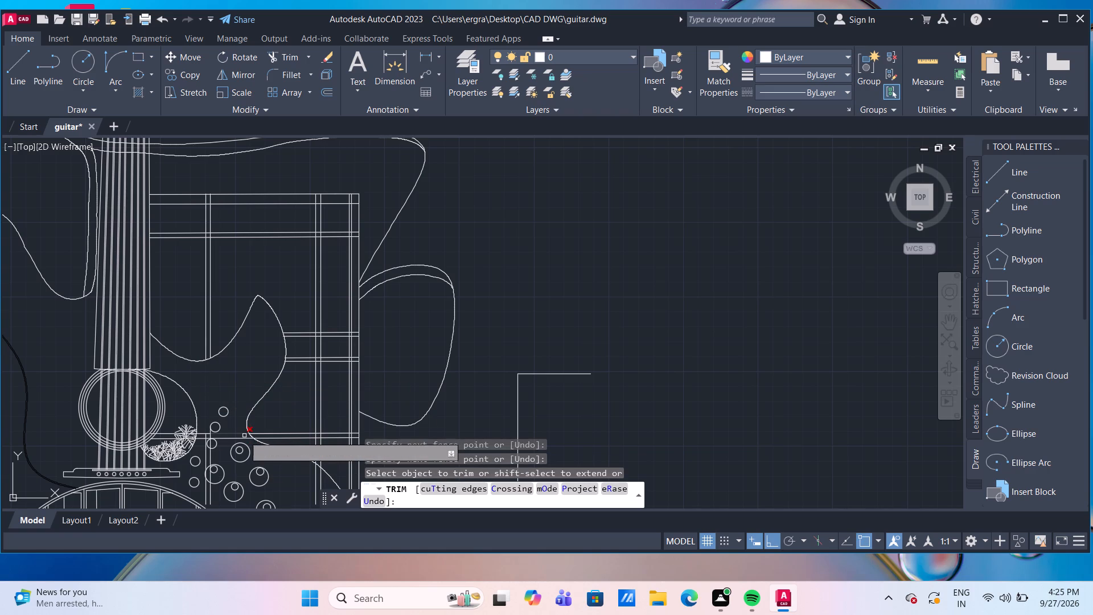
Trim the lowest horizontal pair and the older inner vertical pair where they run past the lower body curve.
{"action": "middle_click_drag", "start_coordinate": [236, 421], "coordinate": [228, 336]}
{"action": "scroll", "coordinate": [228, 343], "scroll_direction": "up", "scroll_amount": 3}
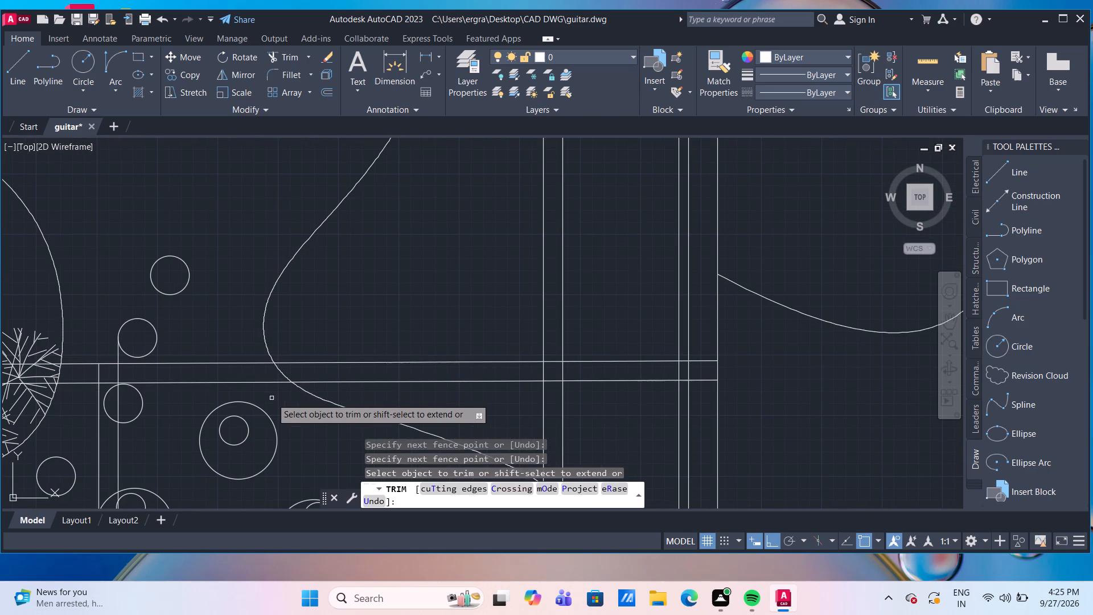
{"action": "left_click", "coordinate": [272, 398]}
{"action": "left_click", "coordinate": [244, 351]}
{"action": "scroll", "coordinate": [240, 349], "scroll_direction": "down", "scroll_amount": 3}
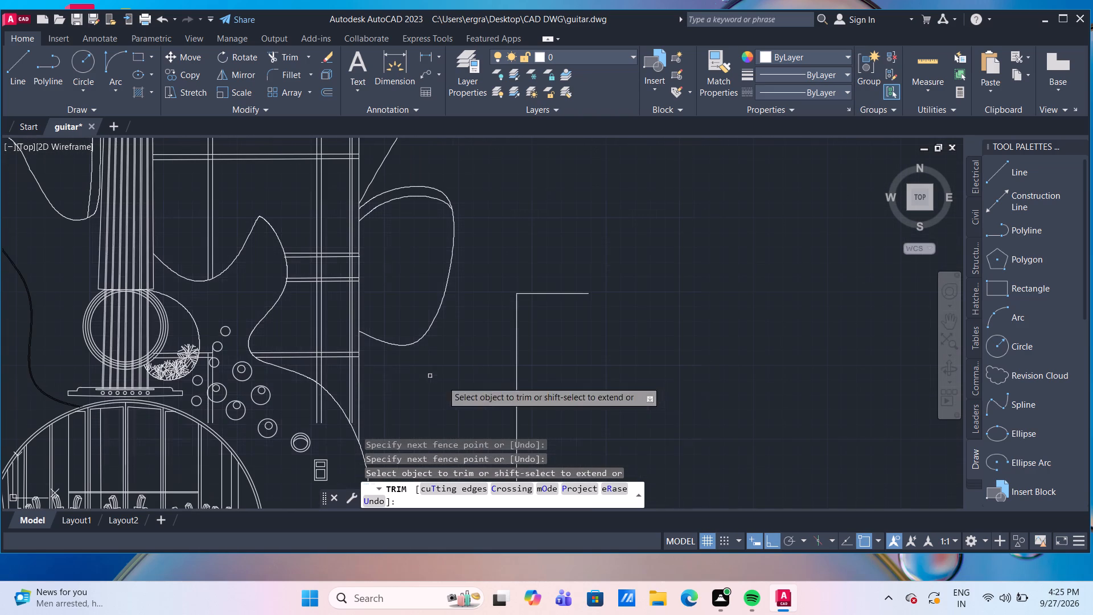
{"action": "scroll", "coordinate": [320, 405], "scroll_direction": "up", "scroll_amount": 2}
{"action": "left_click_drag", "start_coordinate": [333, 417], "coordinate": [328, 415]}
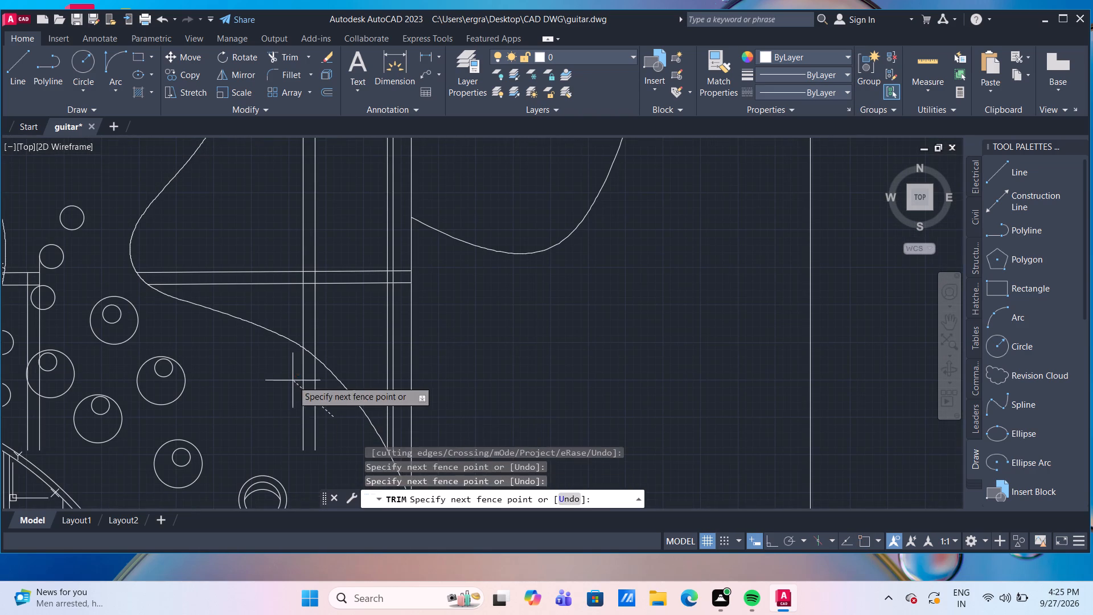
{"action": "left_click", "coordinate": [291, 380]}
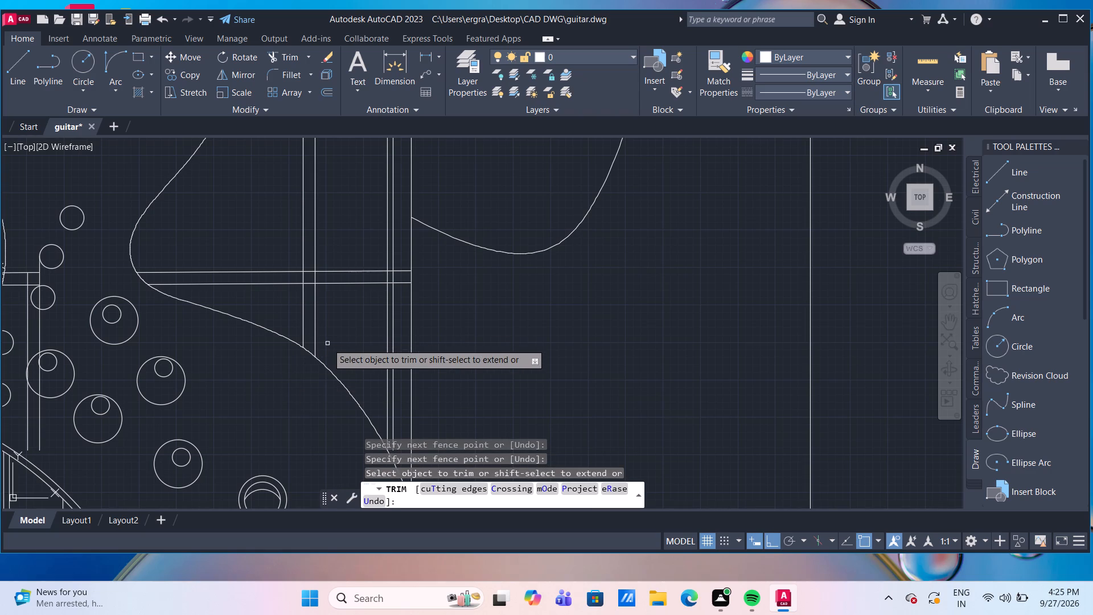
Trim the crossing of the lowest horizontal pair and the inner vertical pair to leave an open junction.
{"action": "scroll", "coordinate": [312, 266], "scroll_direction": "up", "scroll_amount": 3}
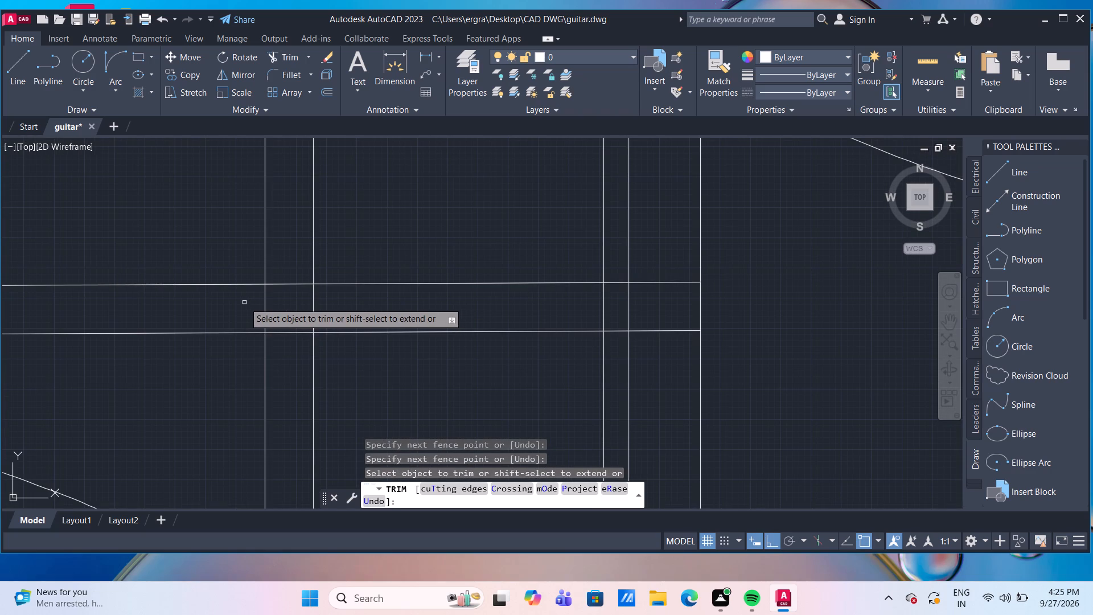
{"action": "scroll", "coordinate": [244, 302], "scroll_direction": "down", "scroll_amount": 5}
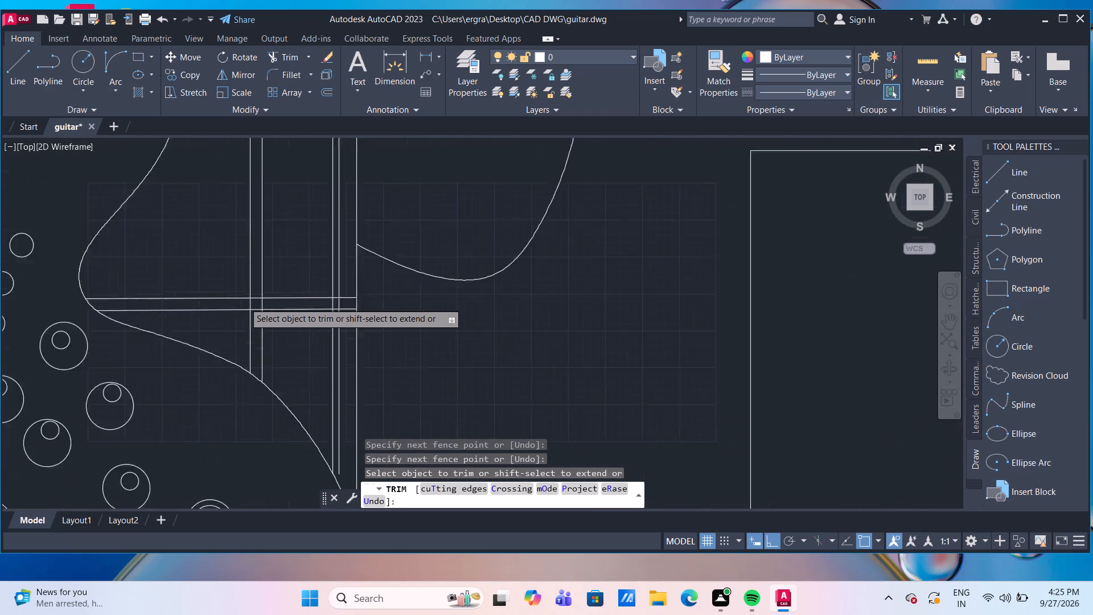
{"action": "scroll", "coordinate": [369, 338], "scroll_direction": "down", "scroll_amount": 2}
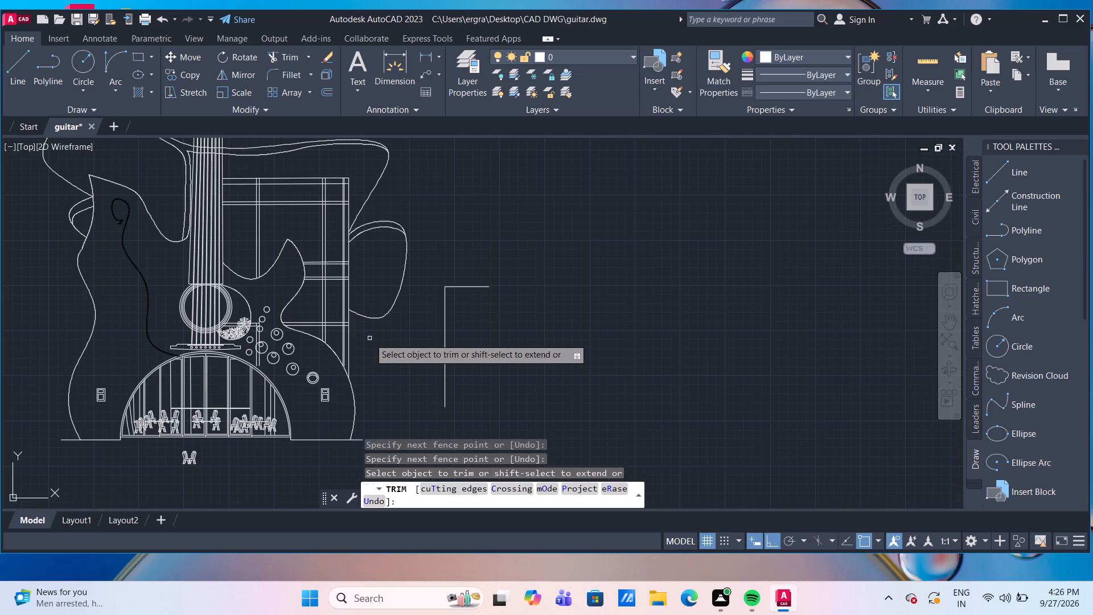
{"action": "scroll", "coordinate": [328, 324], "scroll_direction": "up", "scroll_amount": 7}
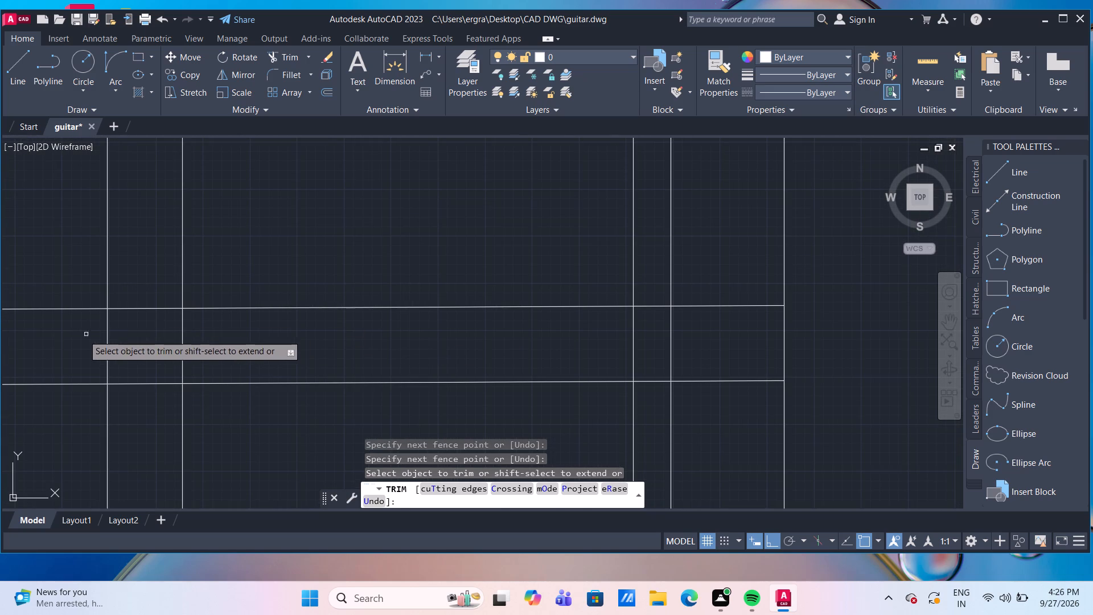
{"action": "left_click", "coordinate": [71, 338]}
{"action": "left_click", "coordinate": [225, 345]}
{"action": "left_click_drag", "start_coordinate": [139, 286], "coordinate": [141, 294]}
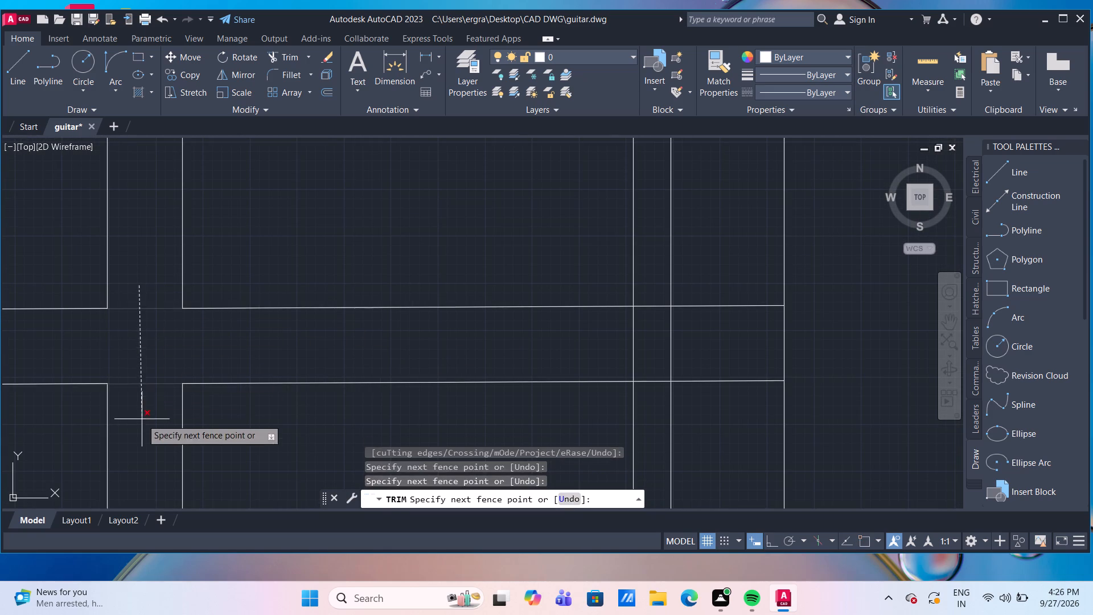
{"action": "left_click", "coordinate": [142, 419]}
Trim the inner vertical pair's segments inside the middle band's lower double horizontal.
{"action": "scroll", "coordinate": [138, 397], "scroll_direction": "down", "scroll_amount": 5}
{"action": "scroll", "coordinate": [241, 416], "scroll_direction": "down", "scroll_amount": 3}
{"action": "scroll", "coordinate": [236, 342], "scroll_direction": "up", "scroll_amount": 2}
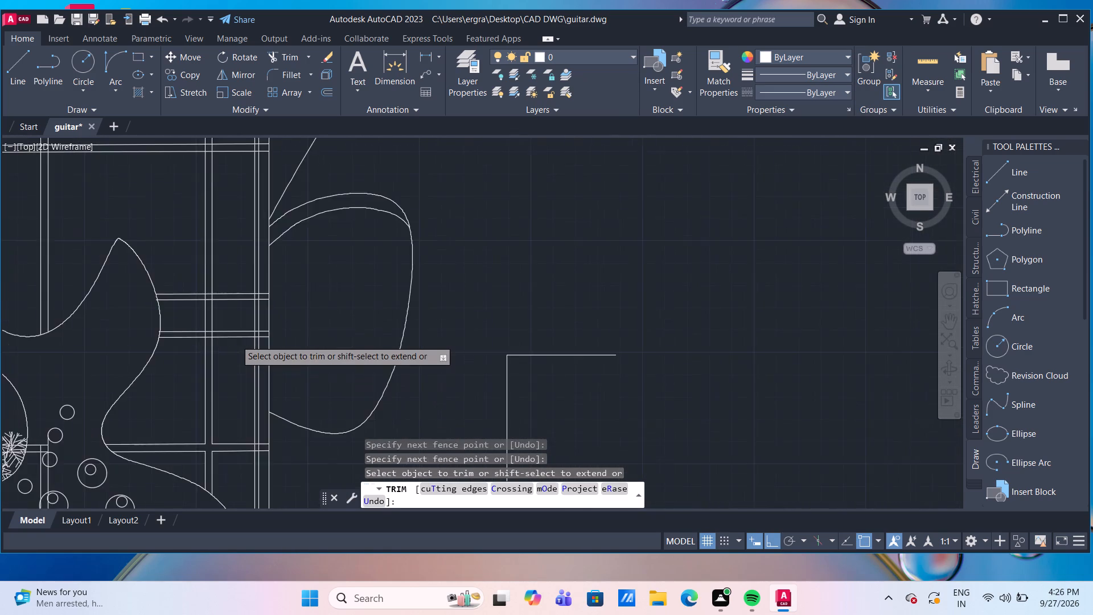
{"action": "scroll", "coordinate": [236, 335], "scroll_direction": "up", "scroll_amount": 2}
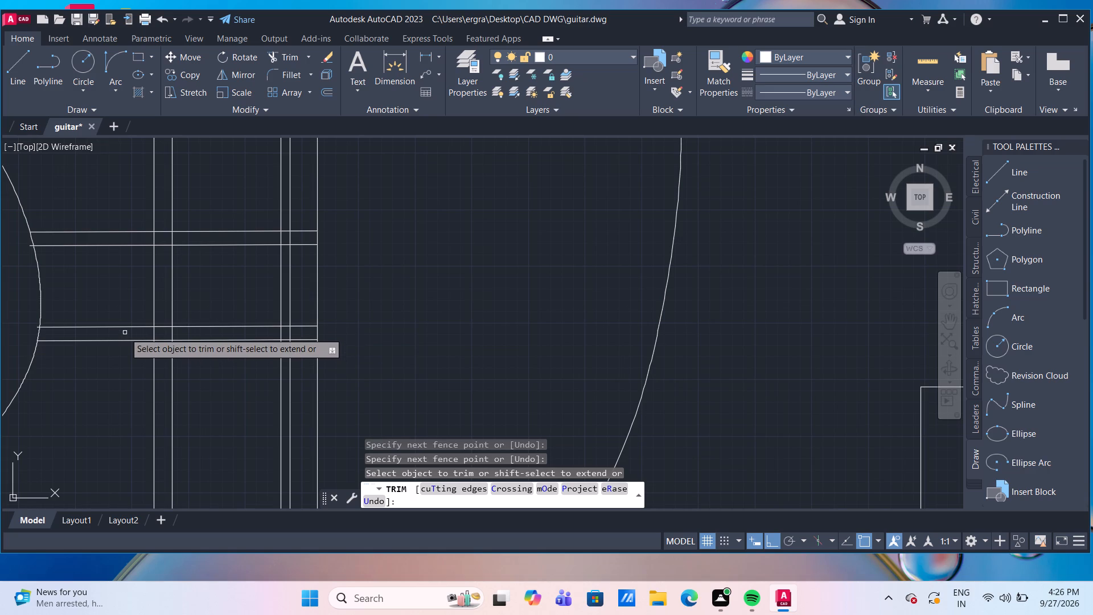
{"action": "left_click", "coordinate": [125, 333]}
{"action": "left_click", "coordinate": [202, 337]}
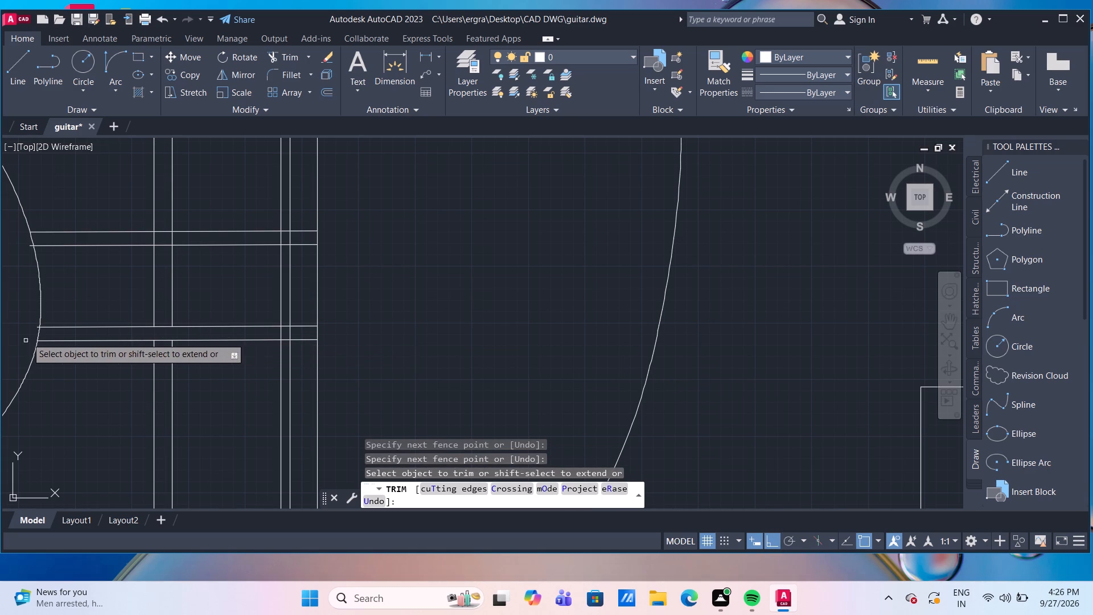
Trim the middle band's horizontals where they overrun the body curve and between the 50-offset vertical and the block's outer edge.
{"action": "left_click", "coordinate": [34, 326]}
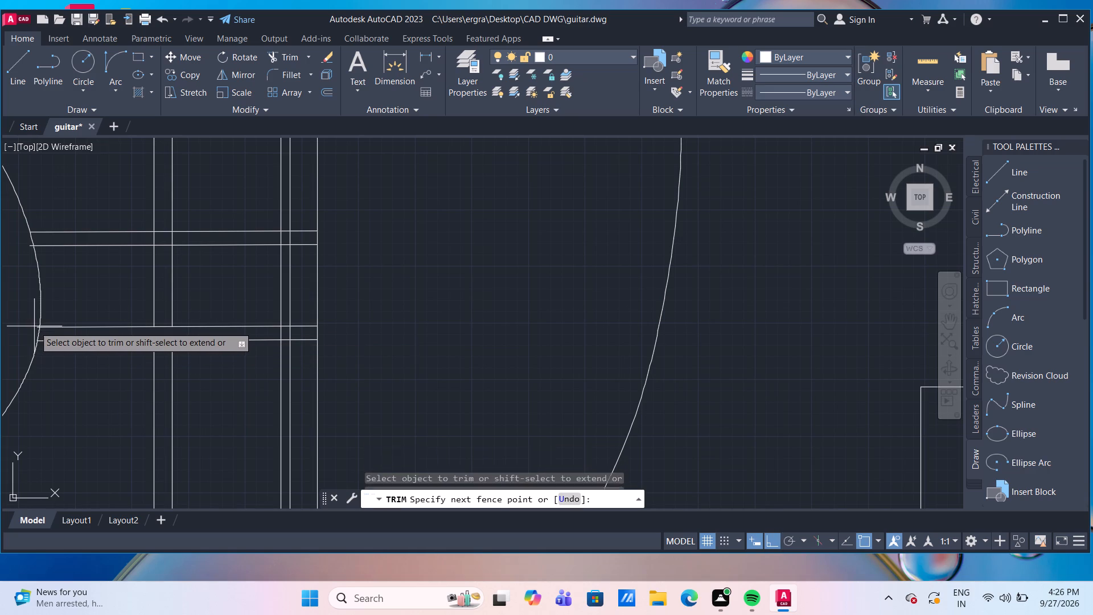
{"action": "left_click", "coordinate": [30, 243]}
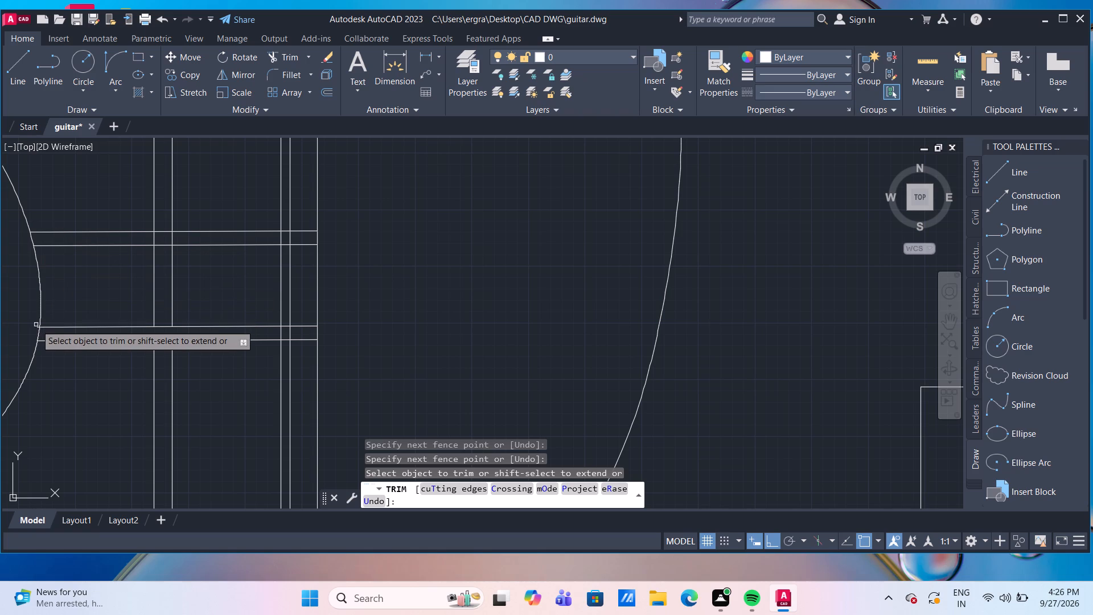
{"action": "left_click", "coordinate": [37, 326]}
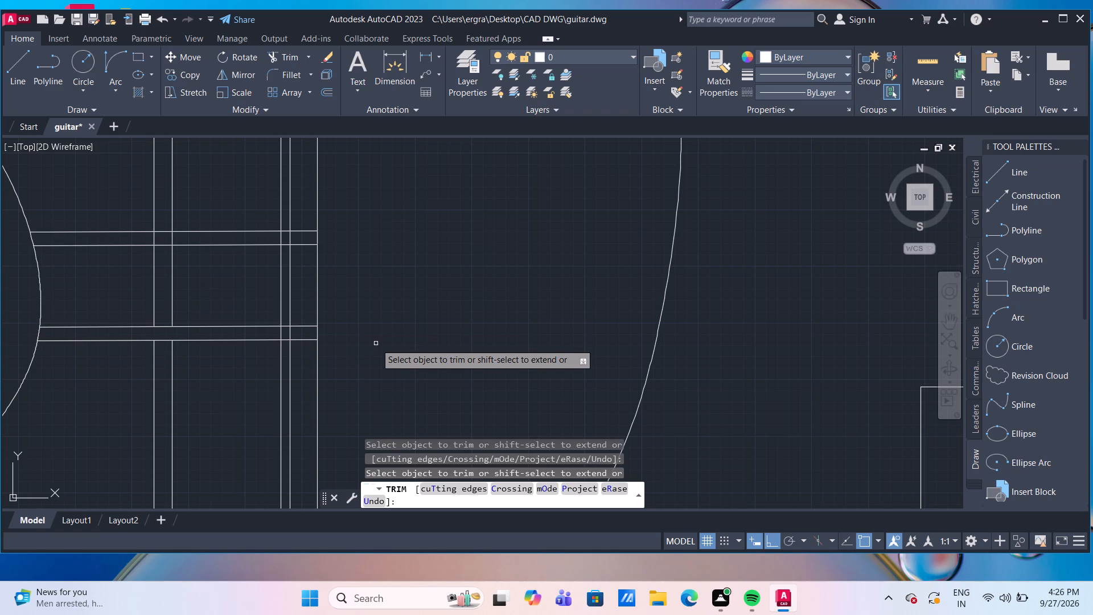
{"action": "left_click_drag", "start_coordinate": [298, 204], "coordinate": [305, 221]}
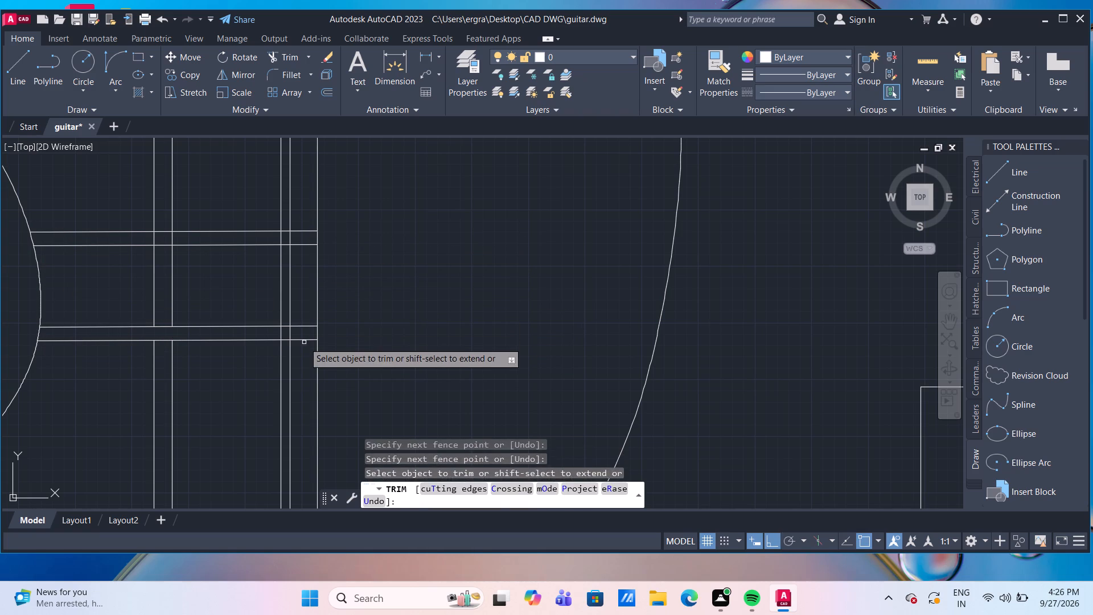
{"action": "left_click", "coordinate": [305, 355]}
{"action": "left_click", "coordinate": [303, 204]}
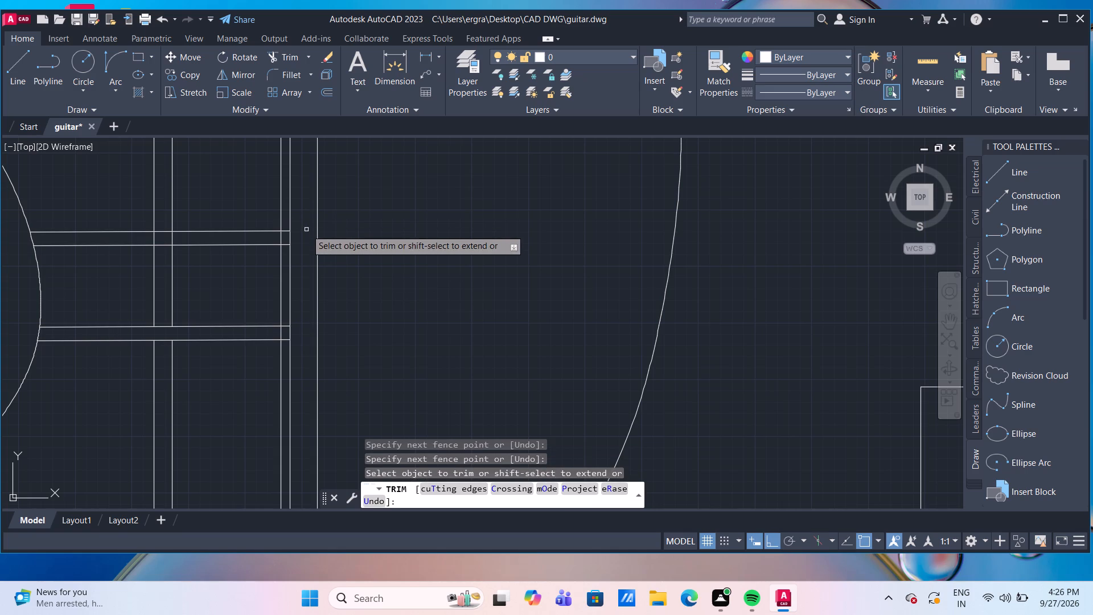
Trim the inner vertical pair inside the middle band's upper double horizontal, and the outer pair's inner line inside both double horizontals.
{"action": "left_click", "coordinate": [119, 235]}
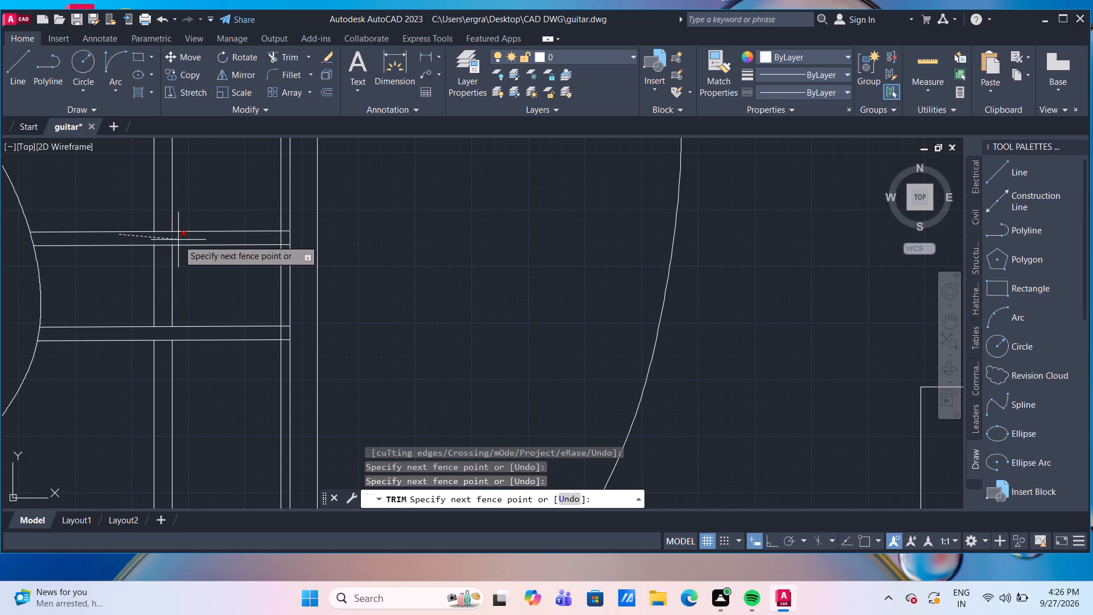
{"action": "left_click", "coordinate": [178, 240]}
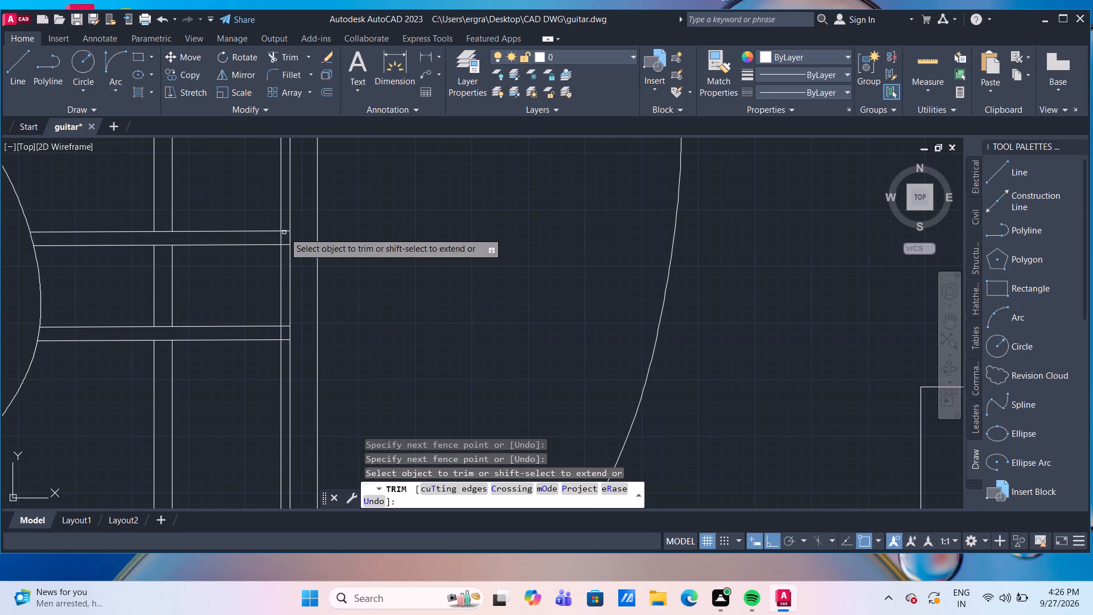
{"action": "scroll", "coordinate": [285, 232], "scroll_direction": "up", "scroll_amount": 2}
{"action": "scroll", "coordinate": [360, 261], "scroll_direction": "down", "scroll_amount": 1}
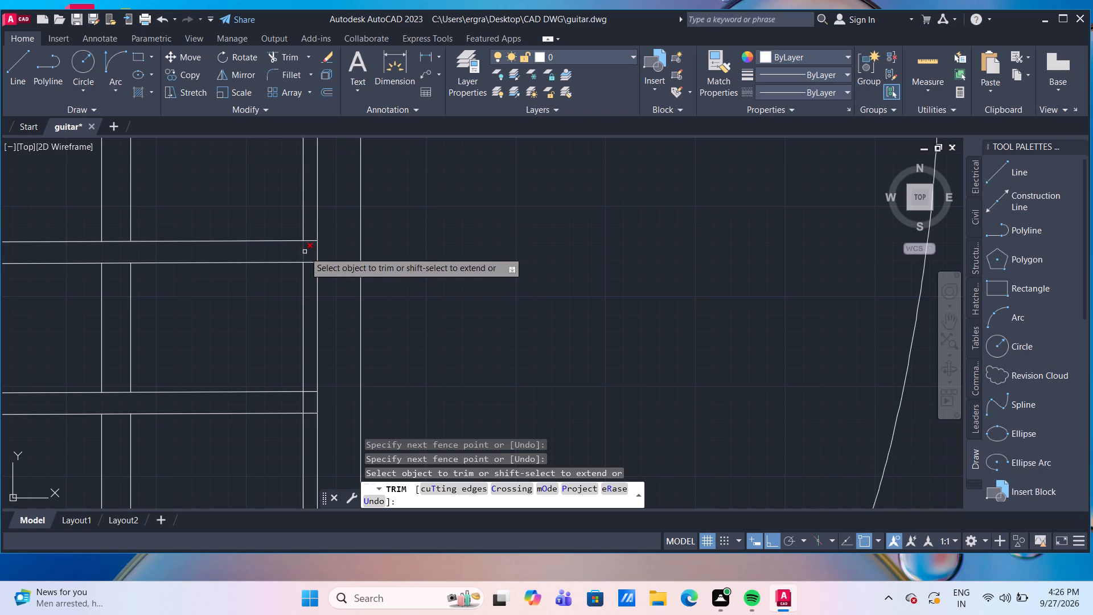
{"action": "left_click", "coordinate": [305, 252]}
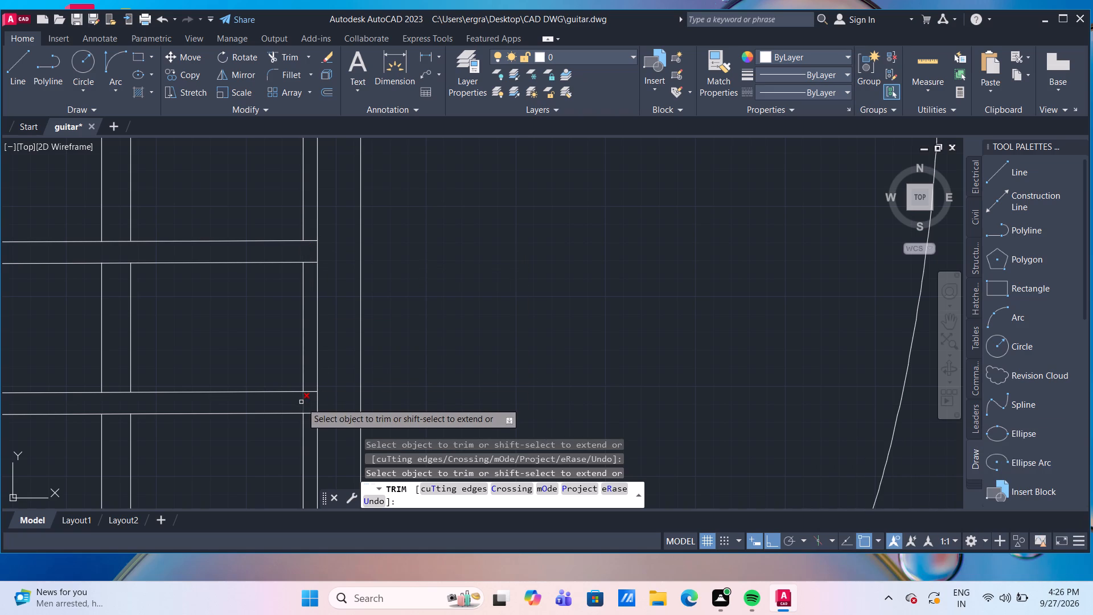
{"action": "left_click", "coordinate": [302, 403]}
{"action": "scroll", "coordinate": [444, 301], "scroll_direction": "down", "scroll_amount": 3}
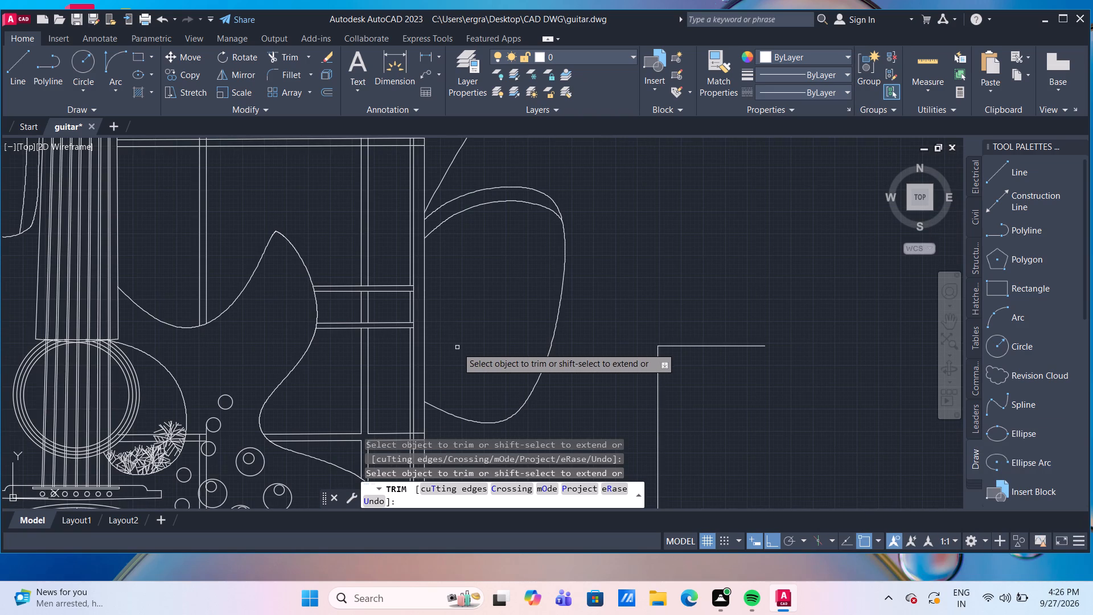
{"action": "middle_click_drag", "start_coordinate": [459, 348], "coordinate": [417, 270]}
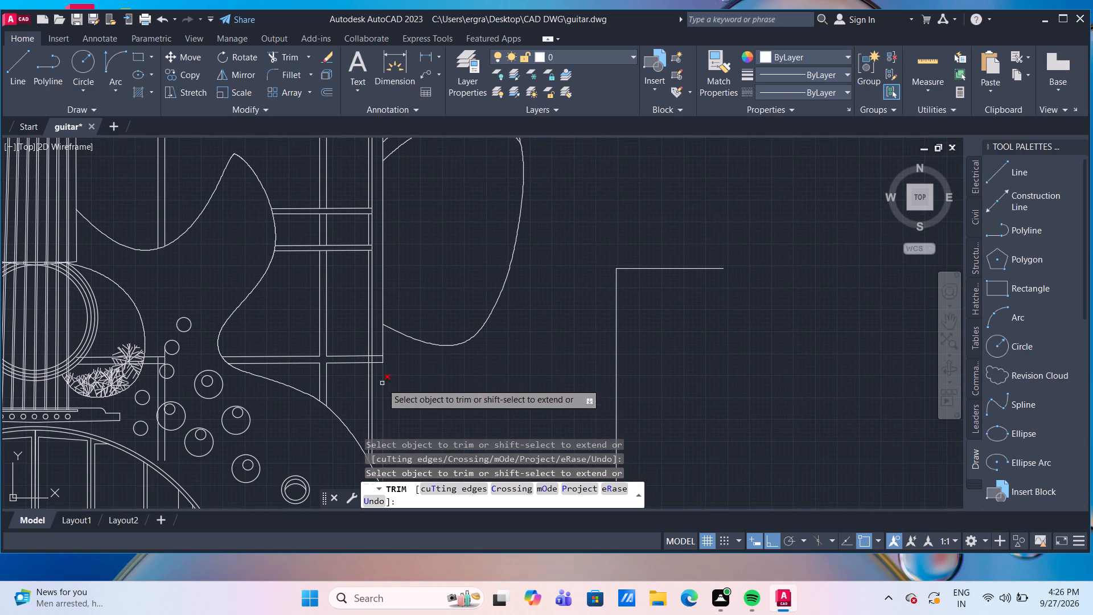
Extend the outer vertical pair's short line down to the guitar body curve.
{"action": "scroll", "coordinate": [376, 388], "scroll_direction": "up", "scroll_amount": 1}
{"action": "middle_click_drag", "start_coordinate": [375, 378], "coordinate": [352, 266]}
{"action": "middle_click_drag", "start_coordinate": [375, 351], "coordinate": [350, 270]}
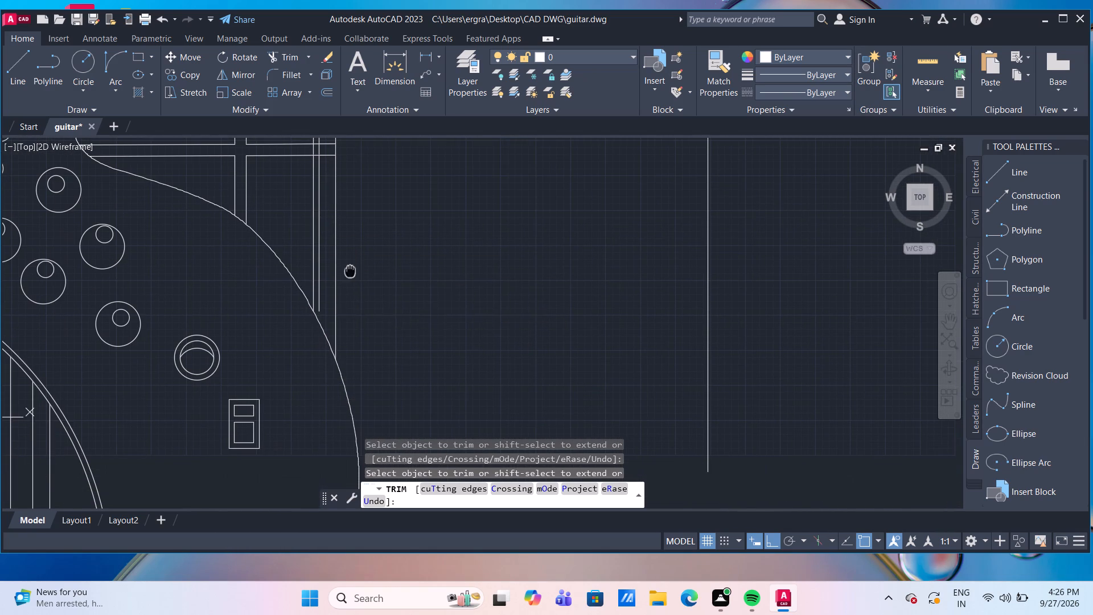
{"action": "scroll", "coordinate": [329, 292], "scroll_direction": "up", "scroll_amount": 1}
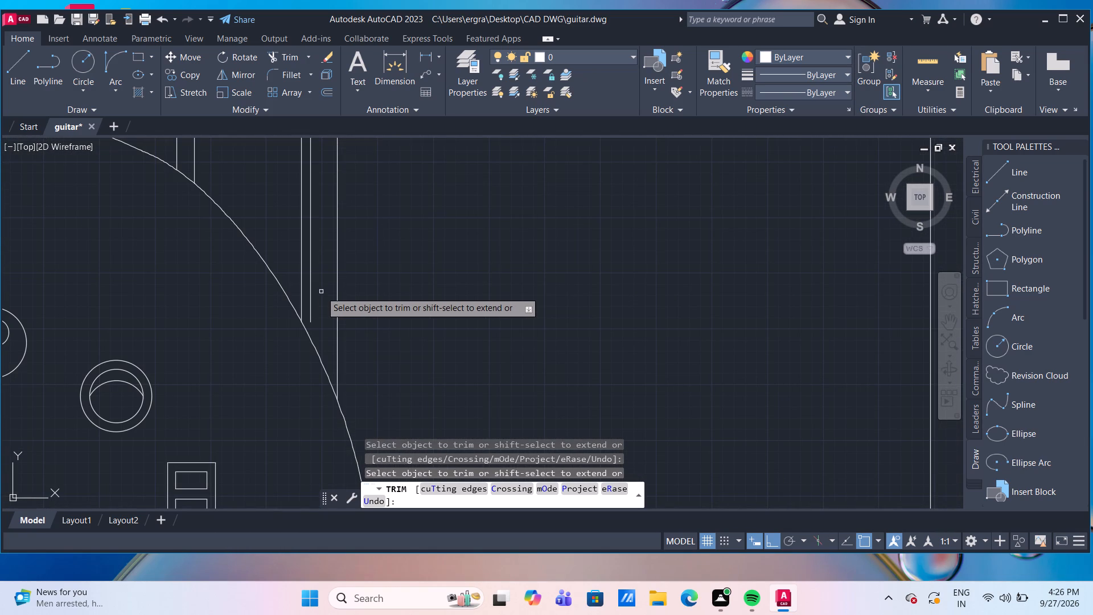
{"action": "left_click", "coordinate": [311, 290], "text": "shift"}
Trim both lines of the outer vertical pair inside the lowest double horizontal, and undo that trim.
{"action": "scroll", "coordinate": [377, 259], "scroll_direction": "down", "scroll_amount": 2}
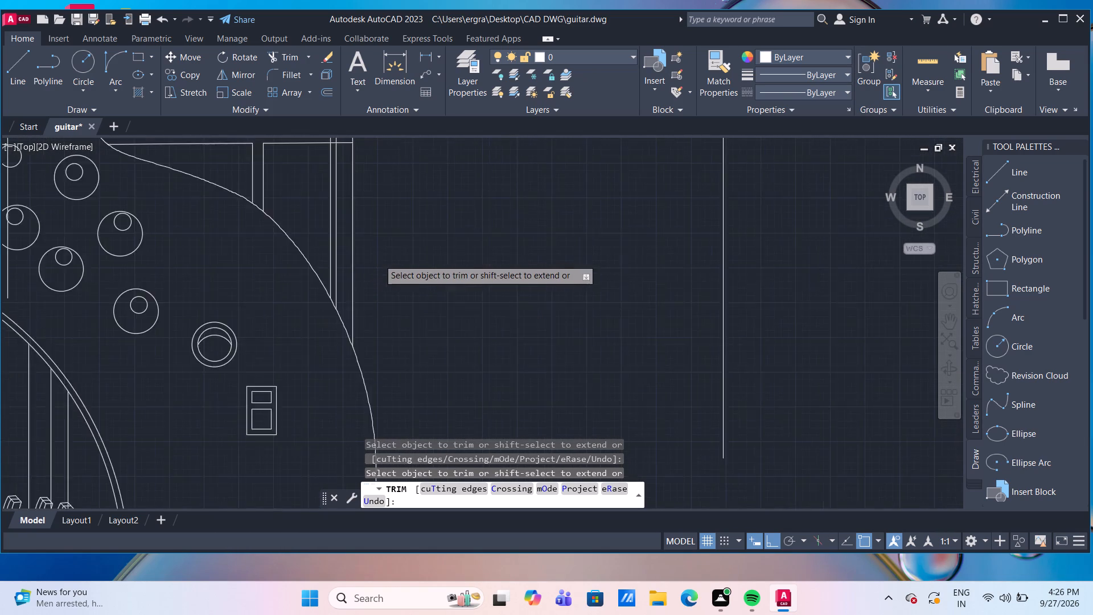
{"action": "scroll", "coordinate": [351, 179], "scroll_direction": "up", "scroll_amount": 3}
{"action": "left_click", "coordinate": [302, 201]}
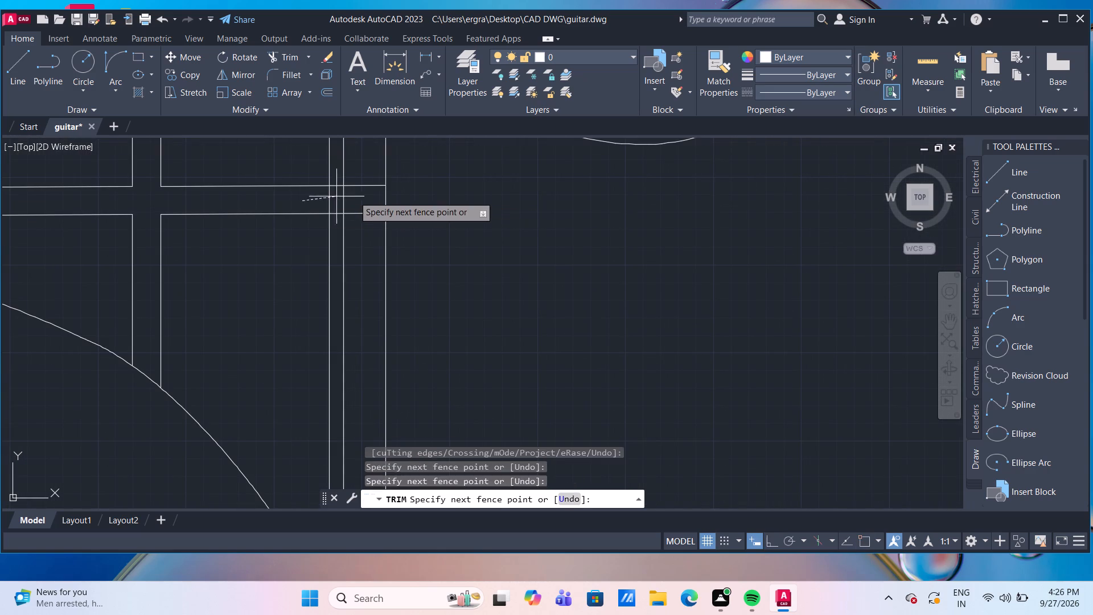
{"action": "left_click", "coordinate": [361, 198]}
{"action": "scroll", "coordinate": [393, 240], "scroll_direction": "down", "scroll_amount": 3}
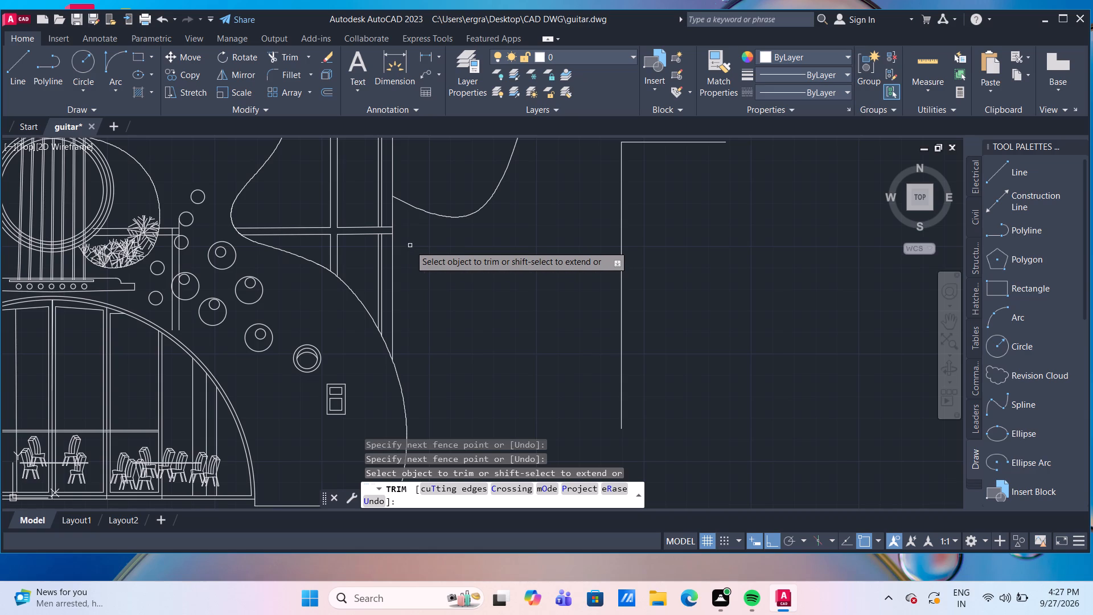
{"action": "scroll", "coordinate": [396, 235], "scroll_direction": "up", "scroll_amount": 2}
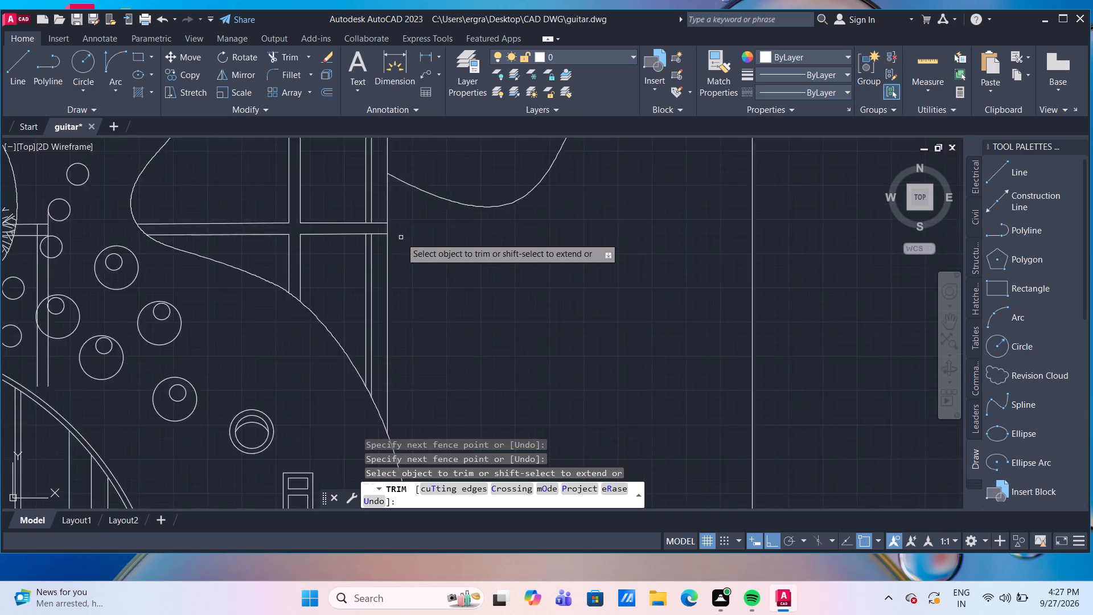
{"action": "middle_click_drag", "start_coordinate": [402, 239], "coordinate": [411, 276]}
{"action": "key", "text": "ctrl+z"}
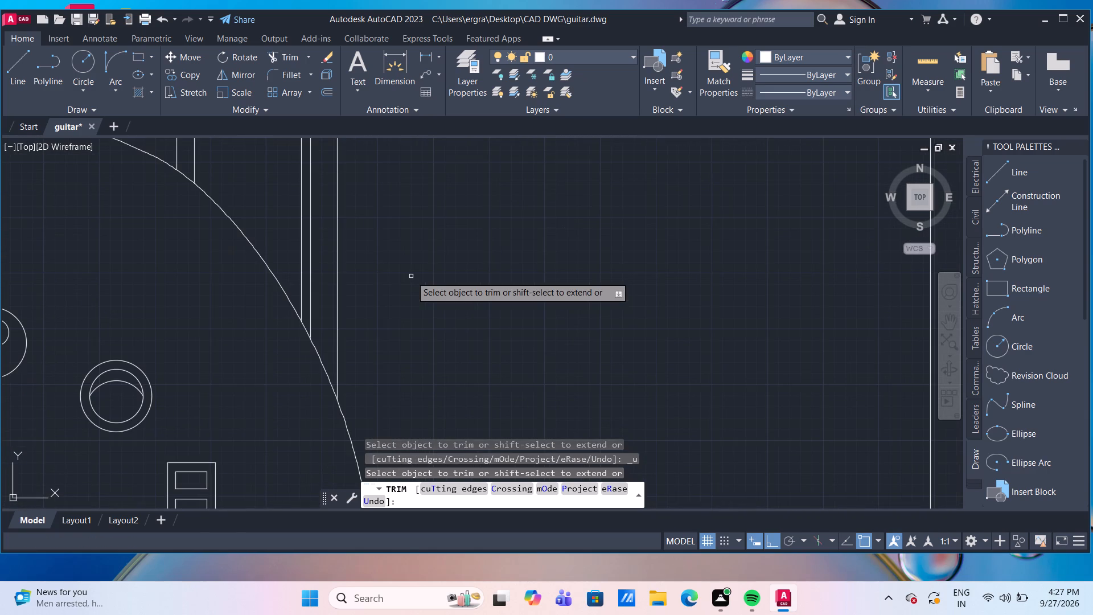
Trim the lowest double horizontal between the outer vertical pair and the block's outer edge, and the pair's inner line inside that horizontal.
{"action": "scroll", "coordinate": [367, 269], "scroll_direction": "down", "scroll_amount": 3}
{"action": "scroll", "coordinate": [349, 203], "scroll_direction": "up", "scroll_amount": 4}
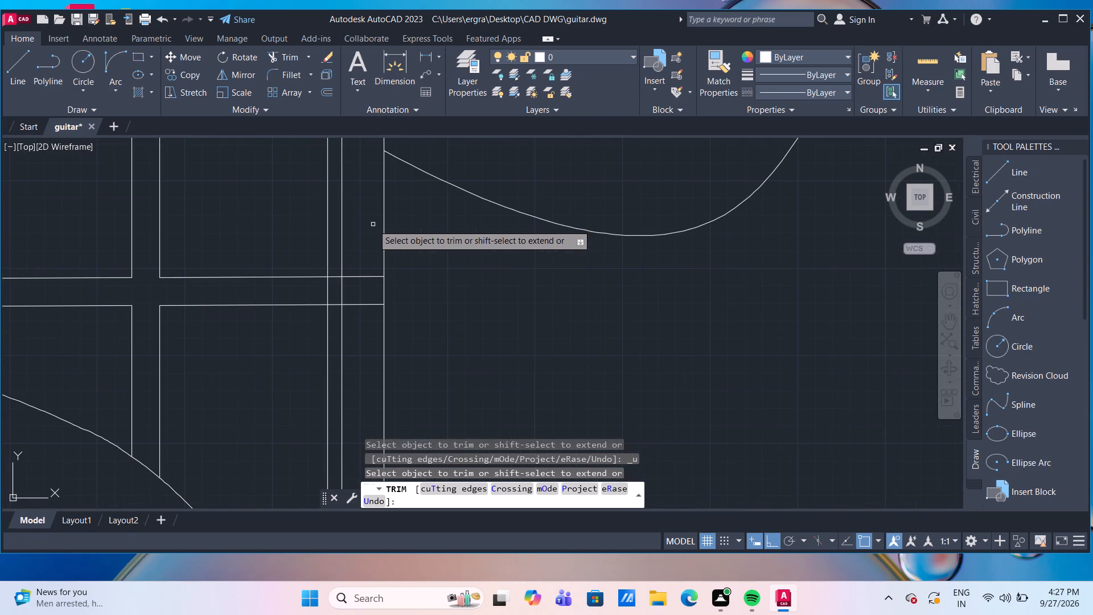
{"action": "left_click_drag", "start_coordinate": [365, 236], "coordinate": [366, 244]}
{"action": "left_click", "coordinate": [367, 333]}
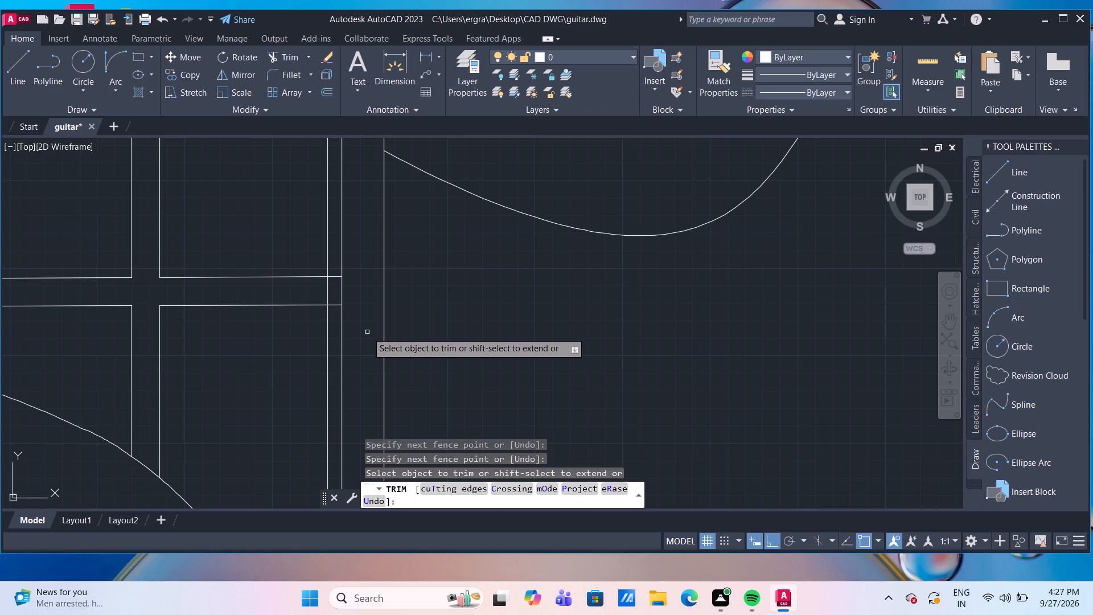
{"action": "left_click", "coordinate": [328, 288]}
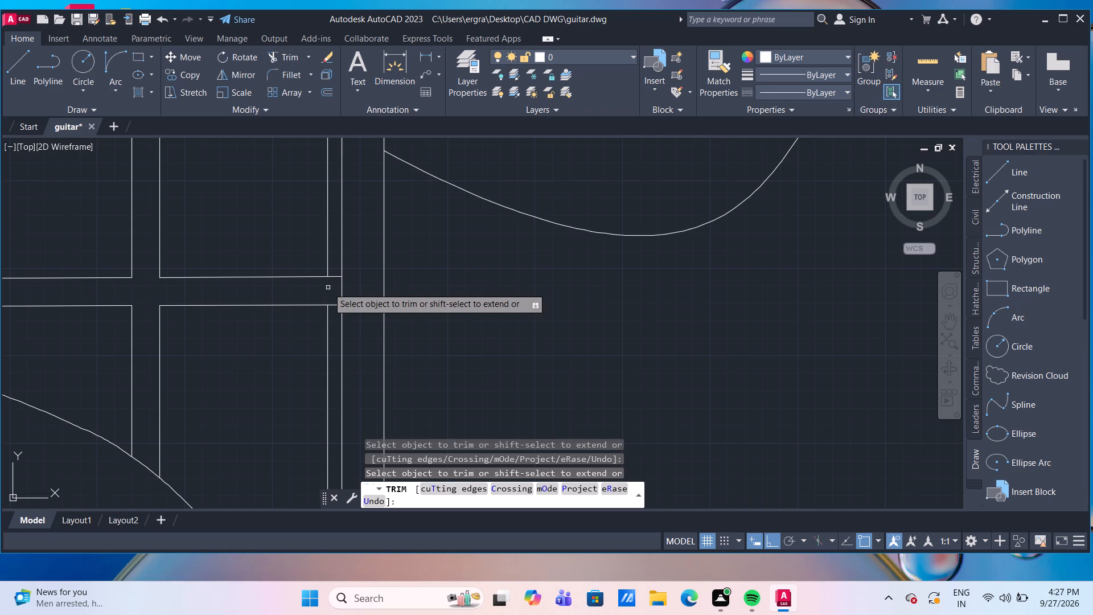
Trim the crossing of the double horizontal below the top band and the neck-side vertical pair to an open junction.
{"action": "scroll", "coordinate": [424, 282], "scroll_direction": "down", "scroll_amount": 3}
{"action": "middle_click_drag", "start_coordinate": [441, 306], "coordinate": [426, 362]}
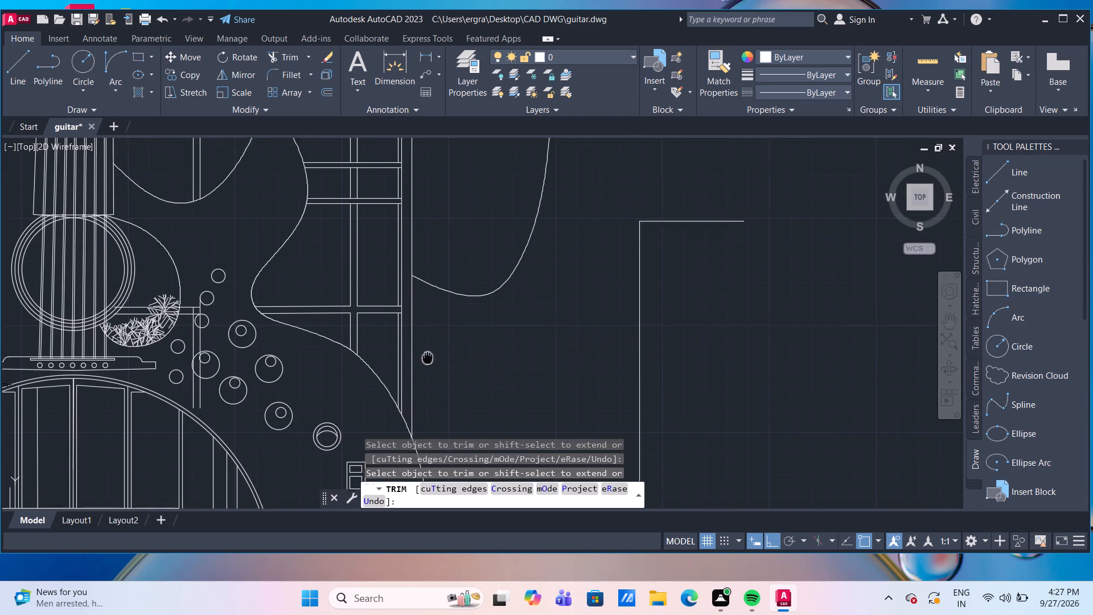
{"action": "middle_click_drag", "start_coordinate": [426, 362], "coordinate": [434, 400]}
{"action": "middle_click_drag", "start_coordinate": [444, 240], "coordinate": [443, 326]}
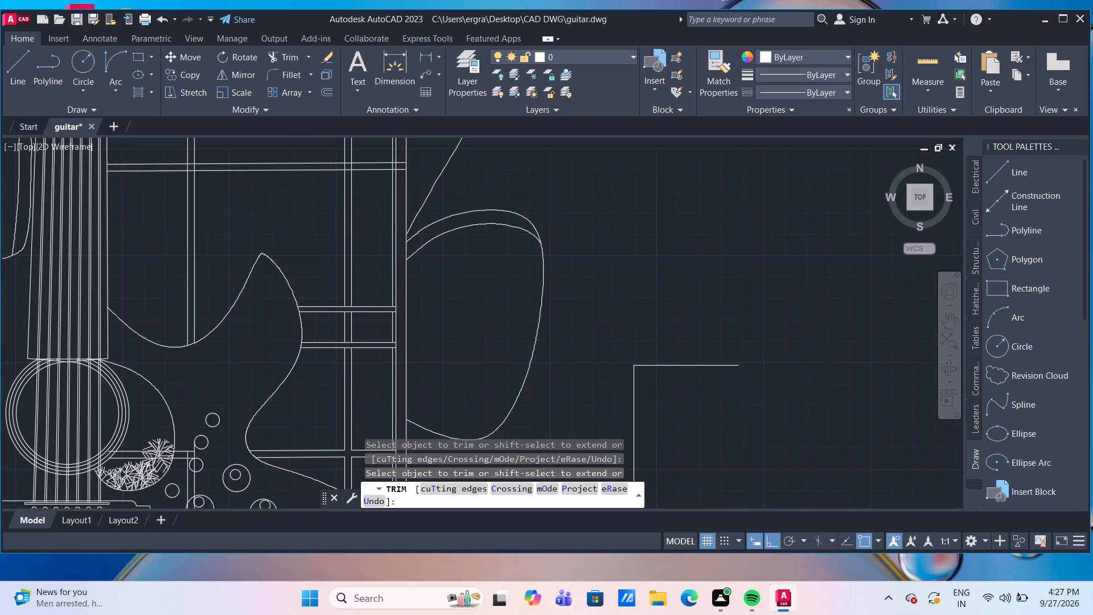
{"action": "middle_click_drag", "start_coordinate": [443, 326], "coordinate": [446, 348]}
{"action": "scroll", "coordinate": [368, 249], "scroll_direction": "up", "scroll_amount": 1}
{"action": "middle_click_drag", "start_coordinate": [371, 247], "coordinate": [379, 252]}
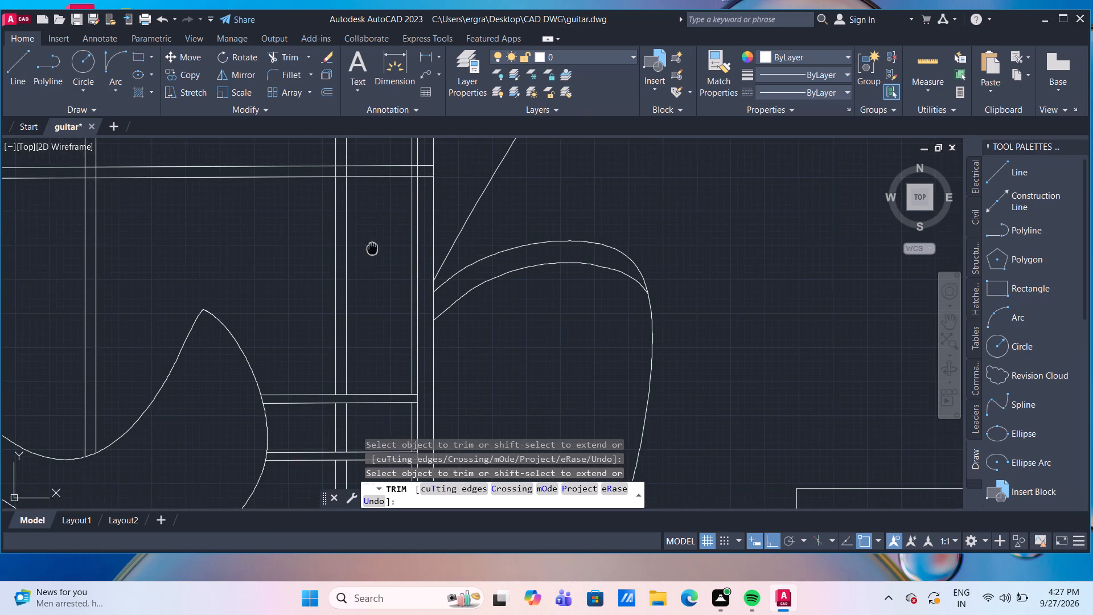
{"action": "middle_click_drag", "start_coordinate": [379, 252], "coordinate": [381, 273]}
{"action": "scroll", "coordinate": [384, 277], "scroll_direction": "down", "scroll_amount": 2}
{"action": "scroll", "coordinate": [282, 249], "scroll_direction": "up", "scroll_amount": 3}
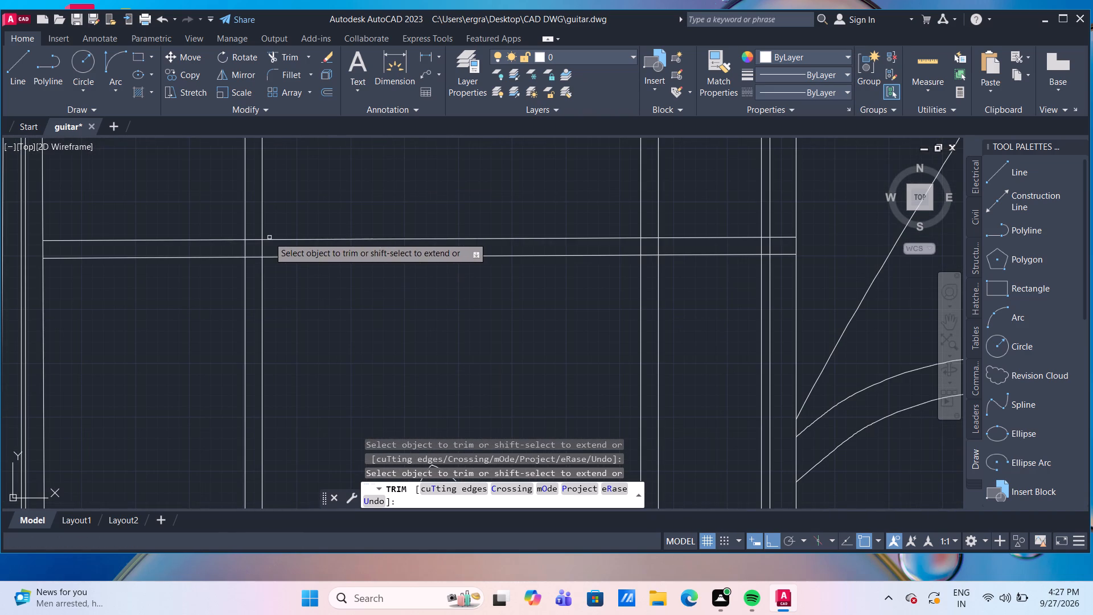
{"action": "left_click", "coordinate": [225, 247]}
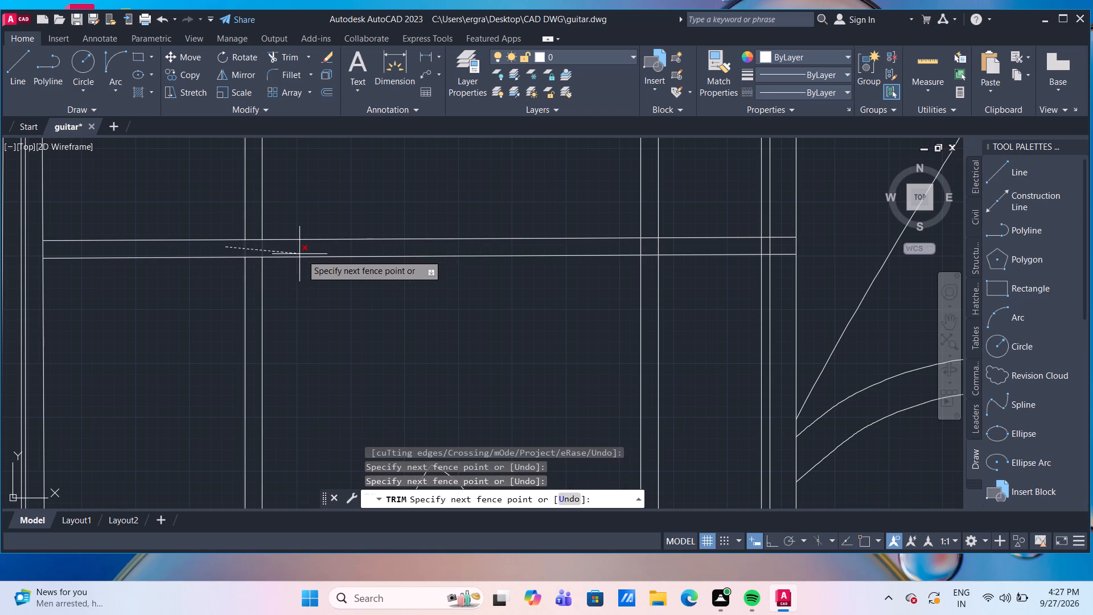
{"action": "left_click", "coordinate": [307, 249]}
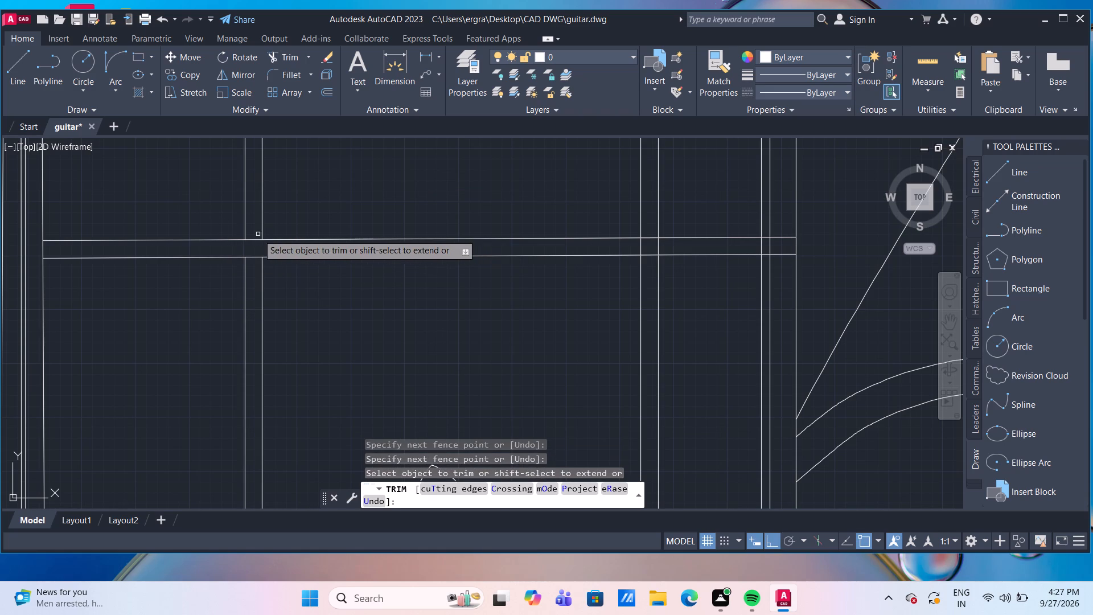
{"action": "left_click", "coordinate": [254, 232]}
{"action": "left_click", "coordinate": [256, 265]}
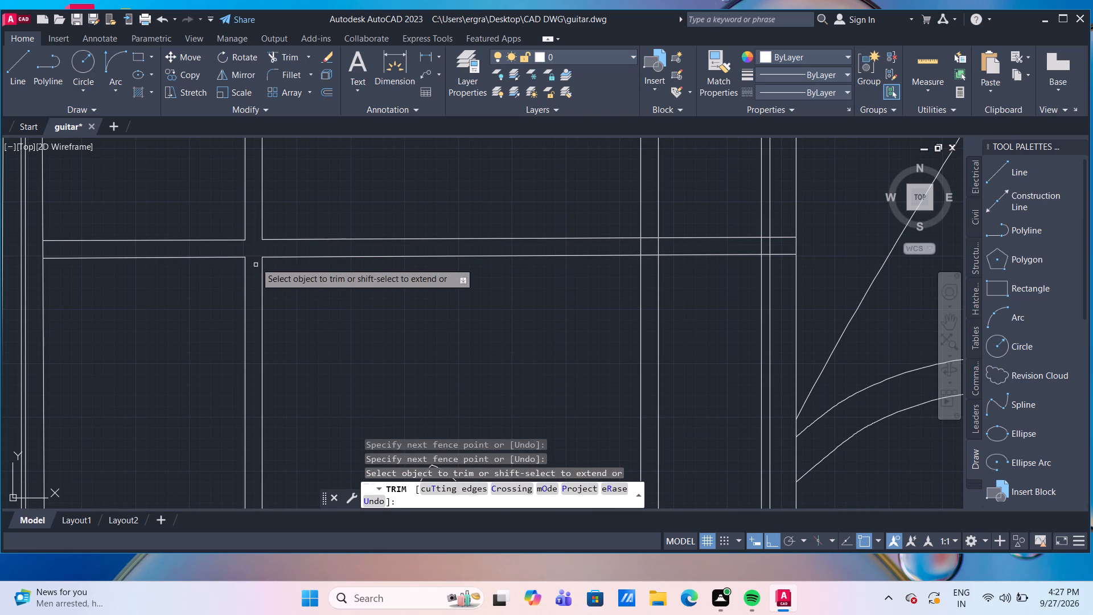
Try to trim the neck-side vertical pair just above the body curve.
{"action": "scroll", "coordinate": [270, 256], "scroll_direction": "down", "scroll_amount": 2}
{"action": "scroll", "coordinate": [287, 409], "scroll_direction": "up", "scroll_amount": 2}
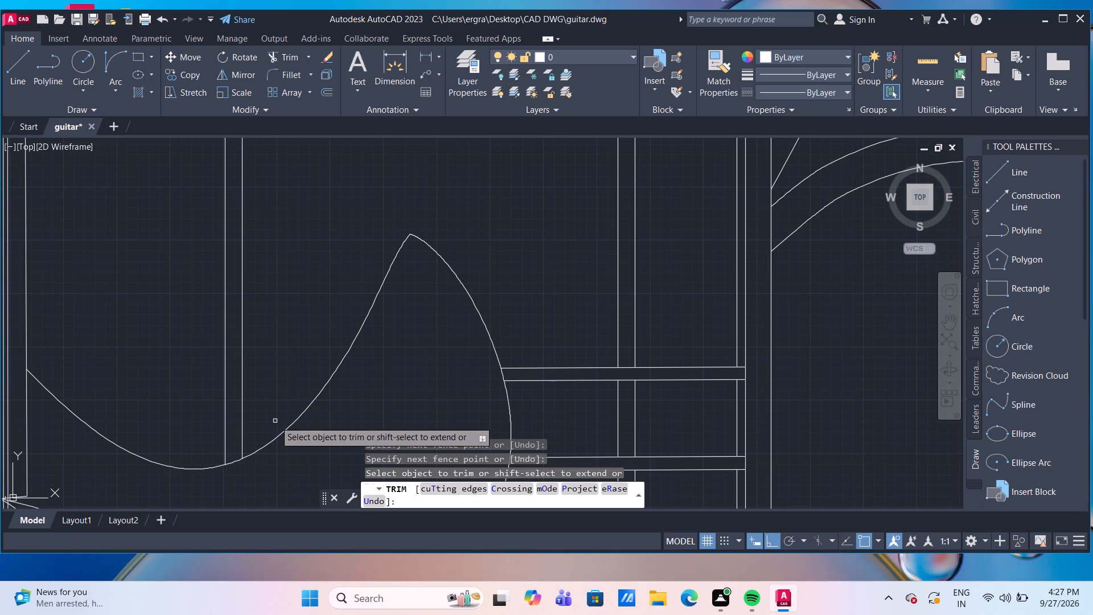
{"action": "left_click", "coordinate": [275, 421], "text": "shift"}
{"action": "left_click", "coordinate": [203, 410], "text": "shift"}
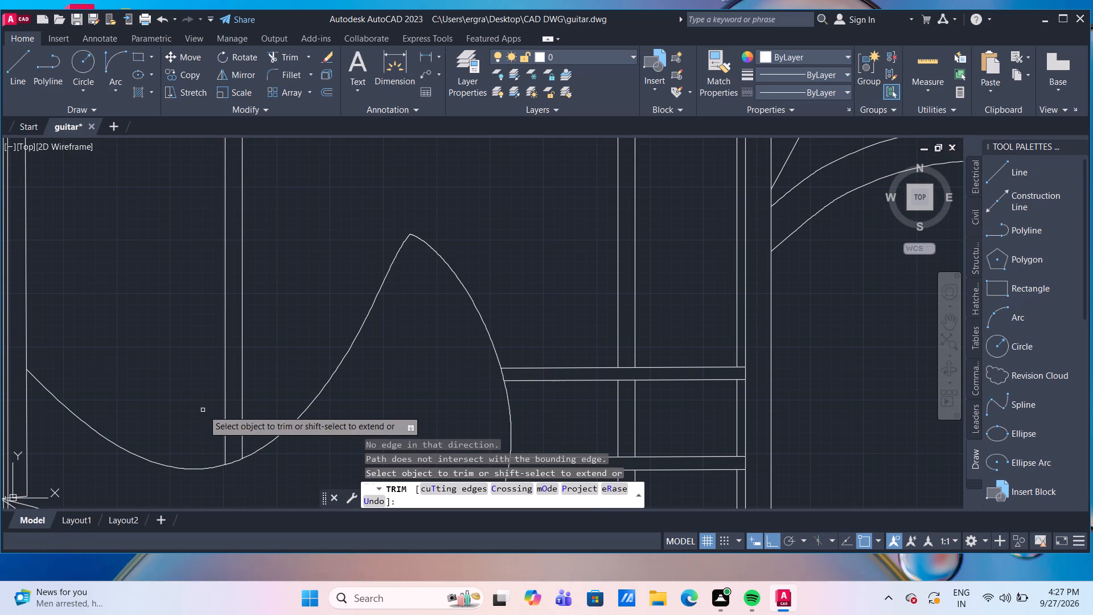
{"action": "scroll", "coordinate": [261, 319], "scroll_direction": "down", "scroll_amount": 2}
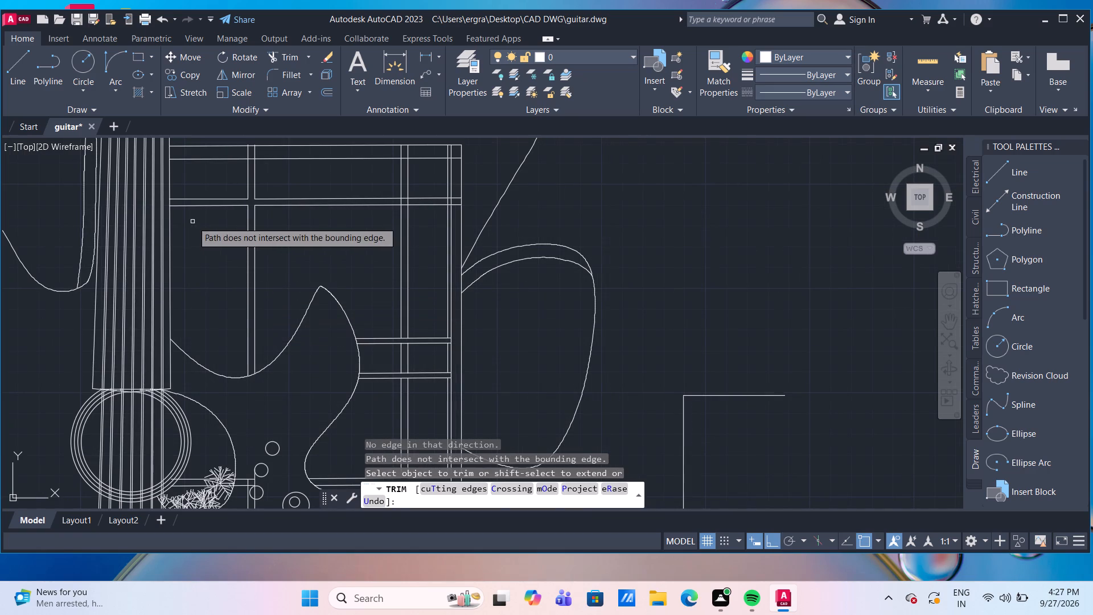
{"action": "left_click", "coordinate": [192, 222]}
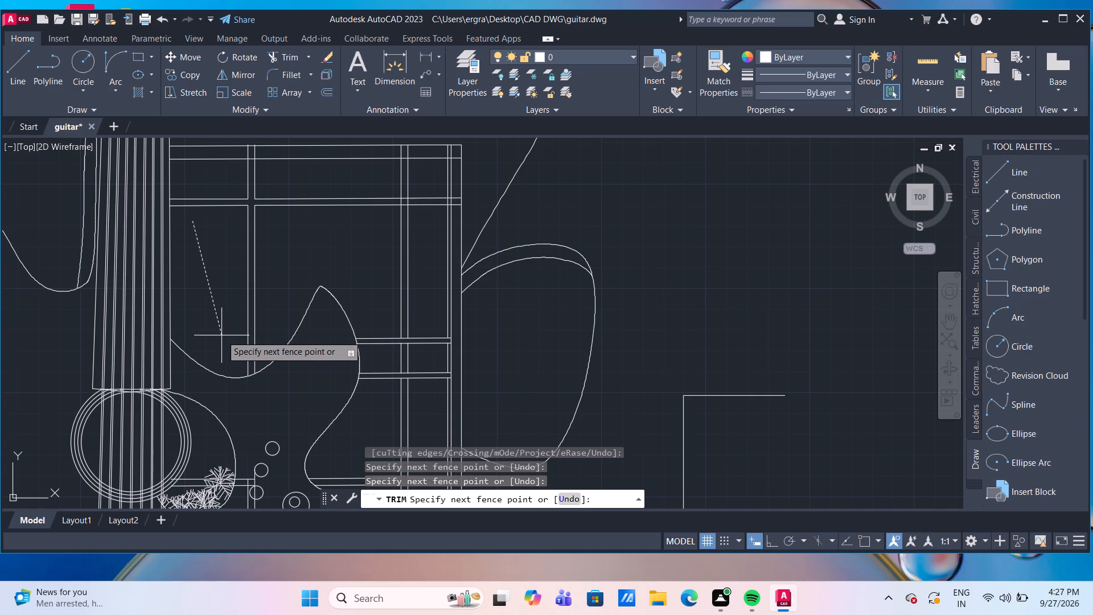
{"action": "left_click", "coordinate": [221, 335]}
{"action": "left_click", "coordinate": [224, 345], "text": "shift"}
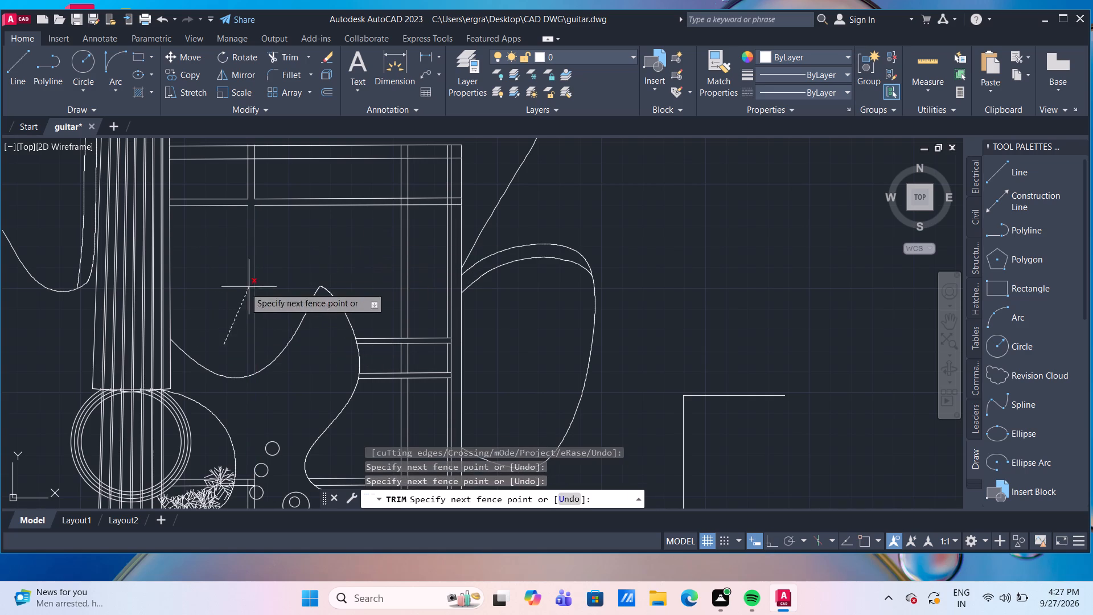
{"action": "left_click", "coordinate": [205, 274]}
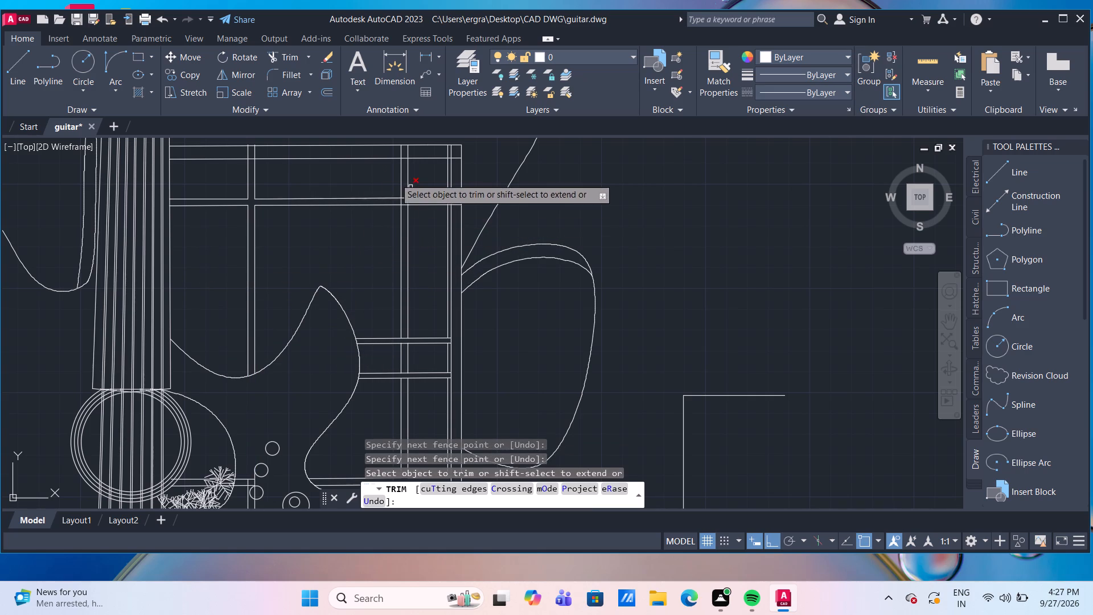
Trim the neck-side vertical pair's two stubs that overrun the block's top edge.
{"action": "middle_click_drag", "start_coordinate": [375, 174], "coordinate": [305, 269]}
{"action": "scroll", "coordinate": [184, 241], "scroll_direction": "up", "scroll_amount": 3}
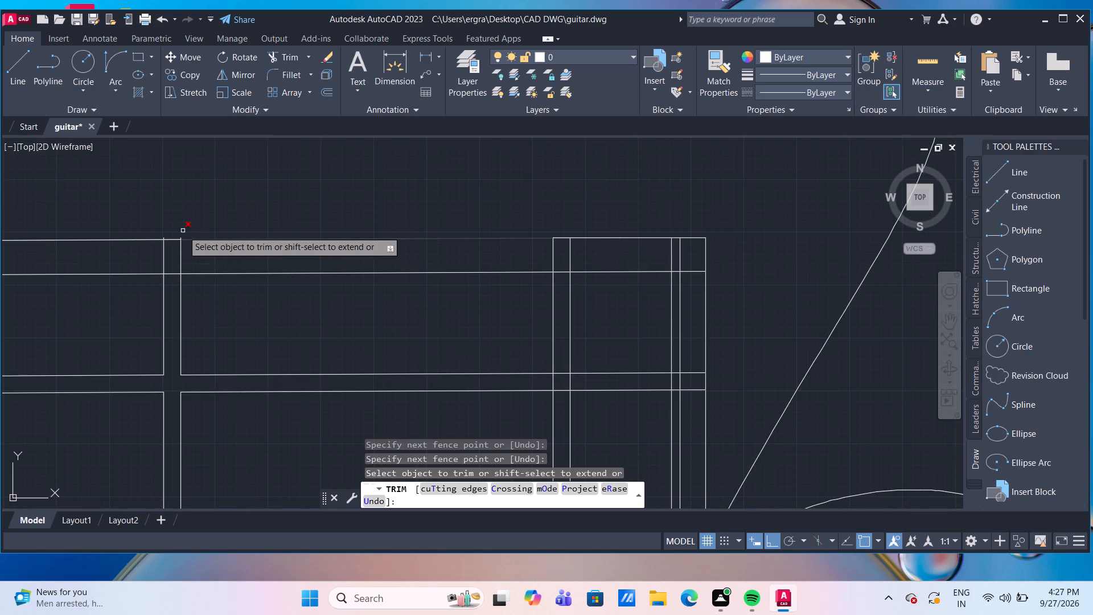
{"action": "scroll", "coordinate": [183, 231], "scroll_direction": "up", "scroll_amount": 1}
{"action": "left_click", "coordinate": [175, 250]}
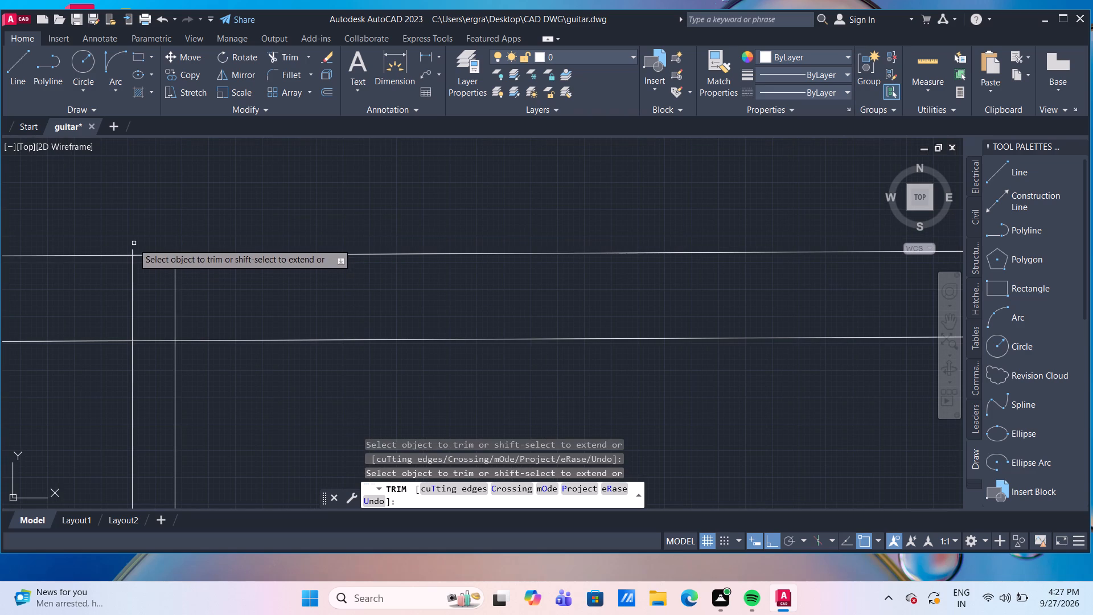
{"action": "left_click", "coordinate": [133, 249]}
{"action": "scroll", "coordinate": [262, 214], "scroll_direction": "down", "scroll_amount": 4}
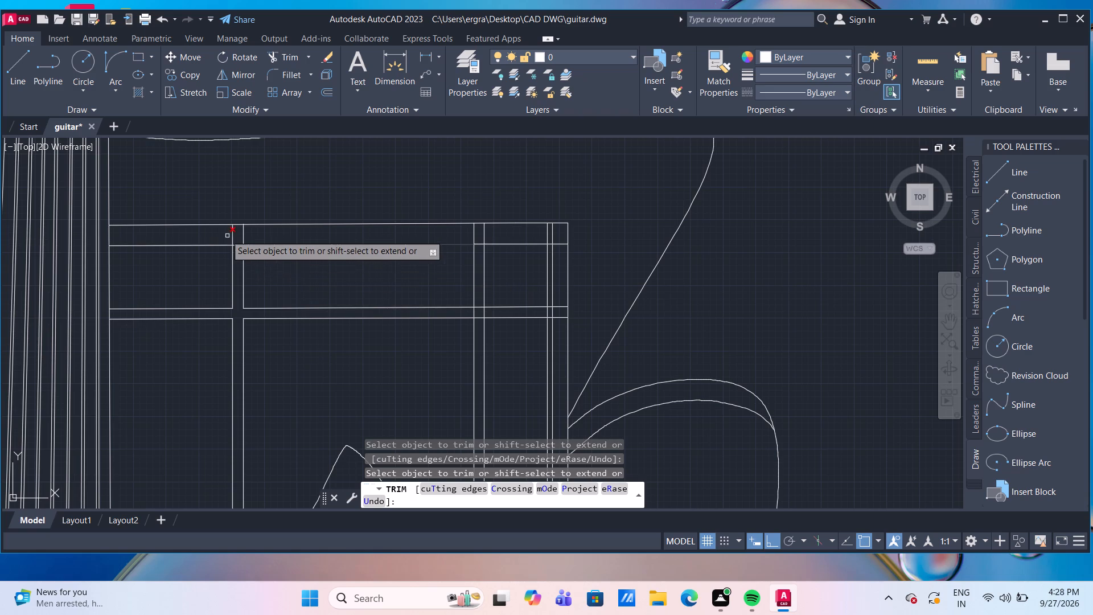
Trim the neck-side and inner vertical pairs inside the band along the block's top edge.
{"action": "left_click_drag", "start_coordinate": [208, 236], "coordinate": [216, 235]}
{"action": "left_click", "coordinate": [293, 236]}
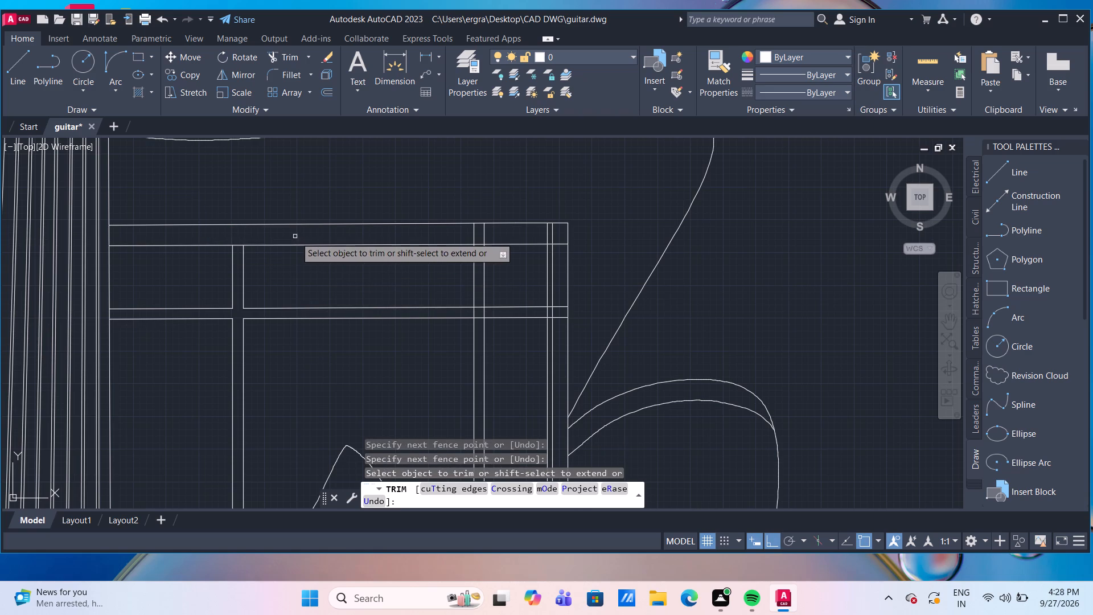
{"action": "left_click", "coordinate": [435, 232]}
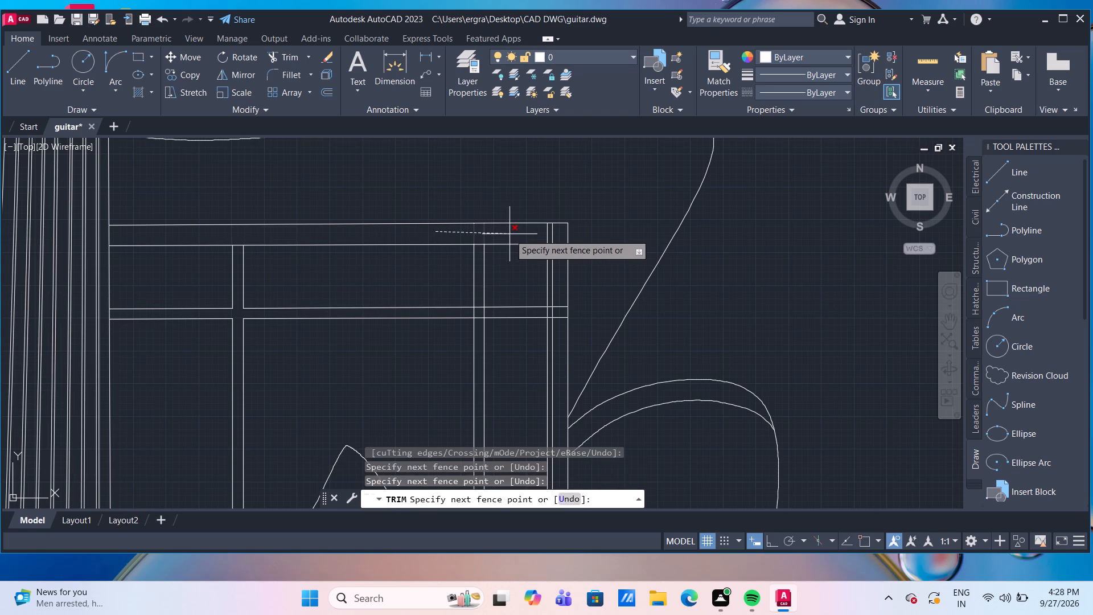
{"action": "left_click", "coordinate": [509, 234]}
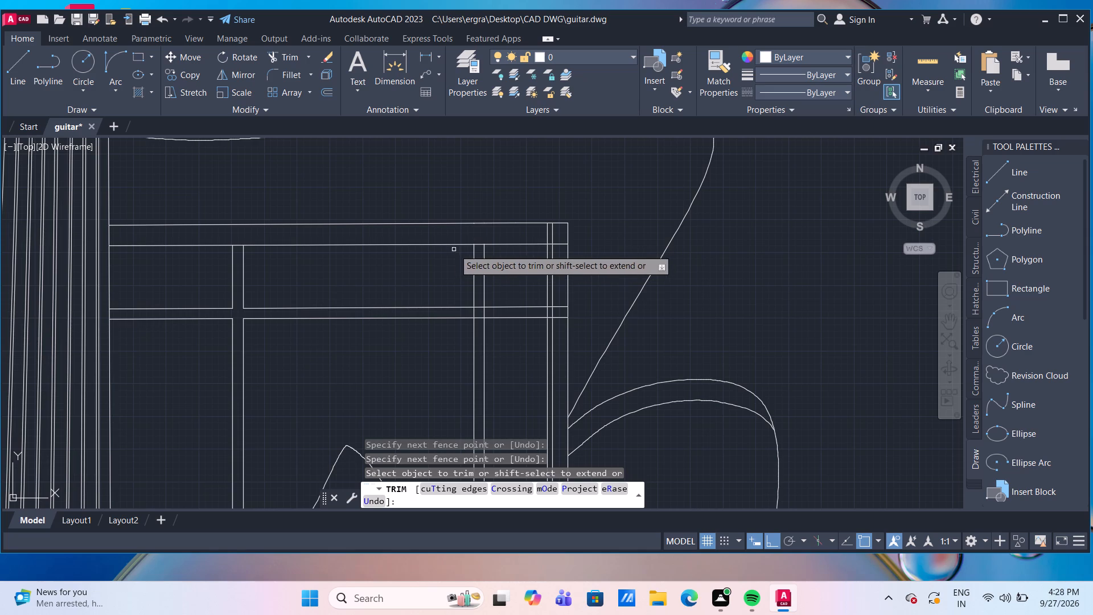
Trim the double horizontal below the top band where it runs between the inner vertical pair's lines.
{"action": "scroll", "coordinate": [475, 313], "scroll_direction": "up", "scroll_amount": 1}
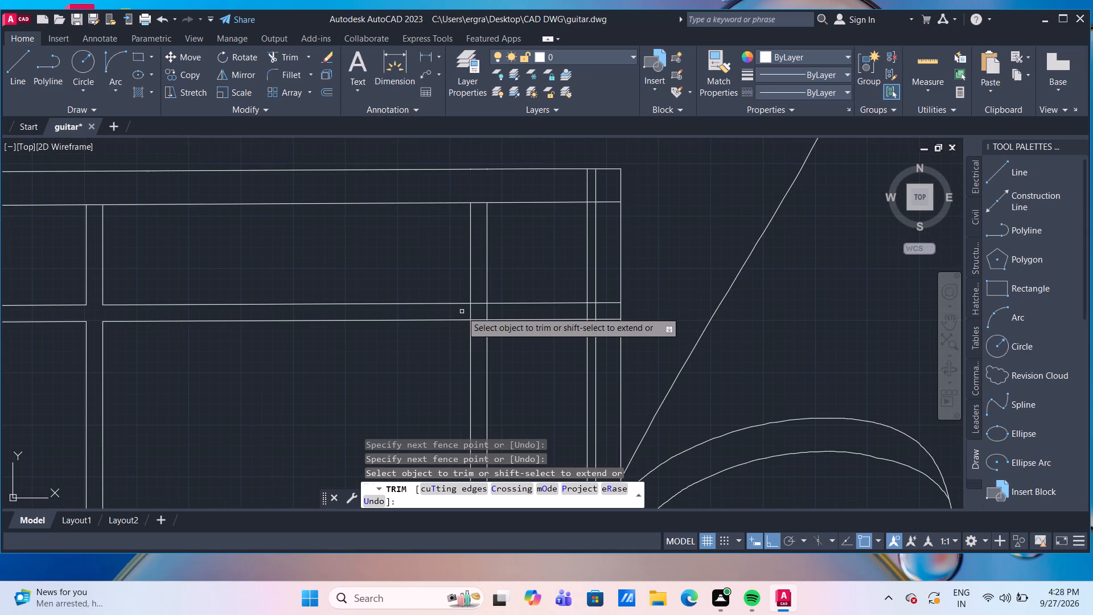
{"action": "left_click", "coordinate": [478, 290]}
{"action": "left_click", "coordinate": [480, 337]}
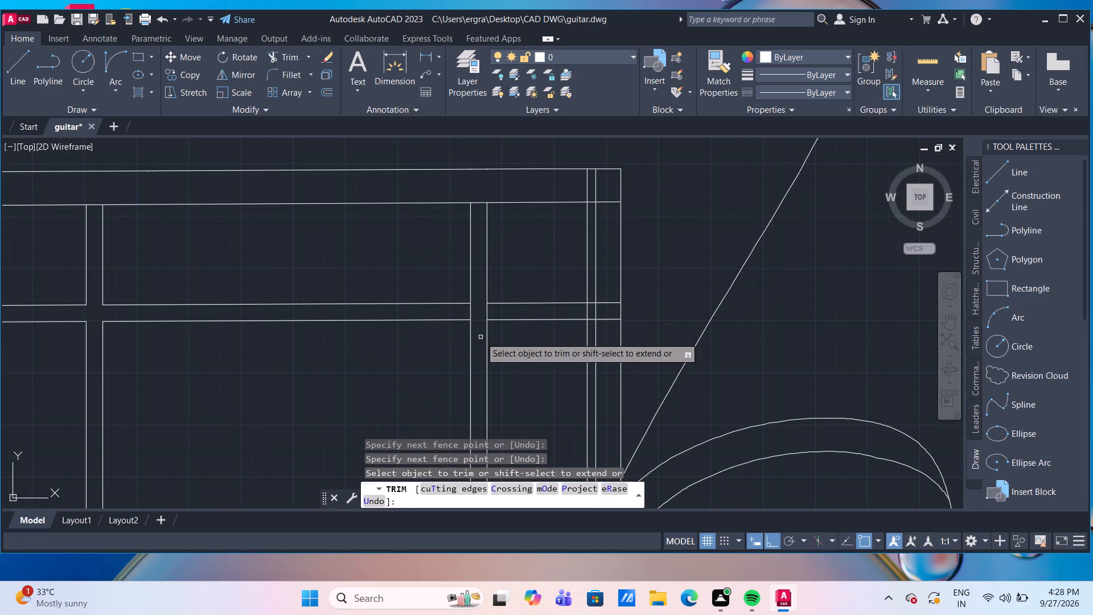
Trim the double horizontal below the top band between the outer vertical pair and the block's outer edge.
{"action": "scroll", "coordinate": [506, 354], "scroll_direction": "down", "scroll_amount": 2}
{"action": "middle_click_drag", "start_coordinate": [513, 365], "coordinate": [473, 318]}
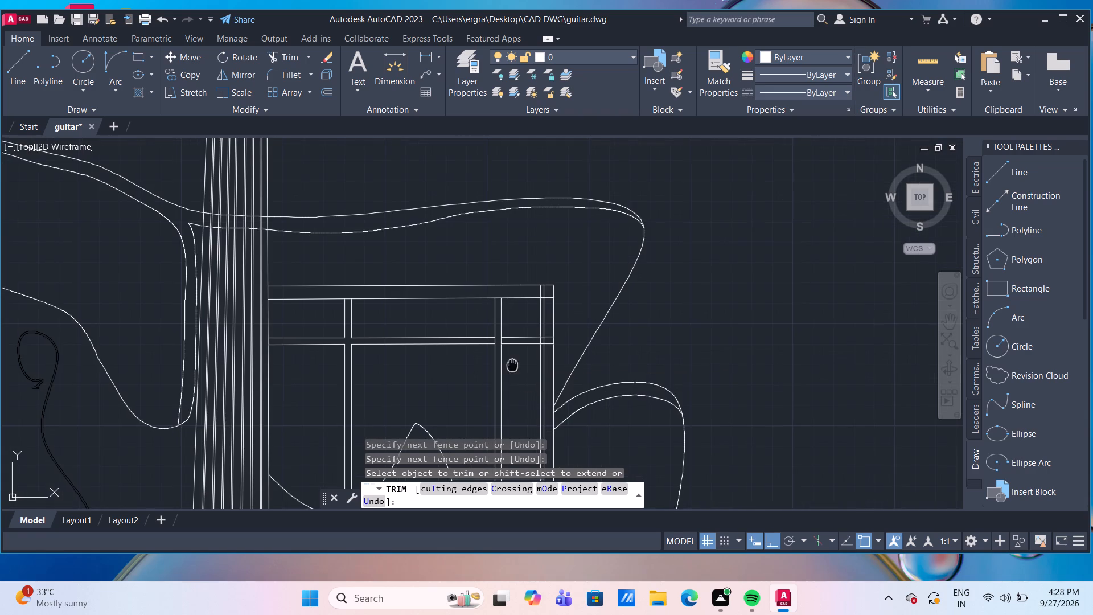
{"action": "middle_click_drag", "start_coordinate": [473, 318], "coordinate": [427, 290]}
{"action": "scroll", "coordinate": [471, 267], "scroll_direction": "up", "scroll_amount": 3}
{"action": "scroll", "coordinate": [428, 261], "scroll_direction": "down", "scroll_amount": 2}
{"action": "scroll", "coordinate": [469, 300], "scroll_direction": "down", "scroll_amount": 2}
{"action": "scroll", "coordinate": [455, 267], "scroll_direction": "up", "scroll_amount": 3}
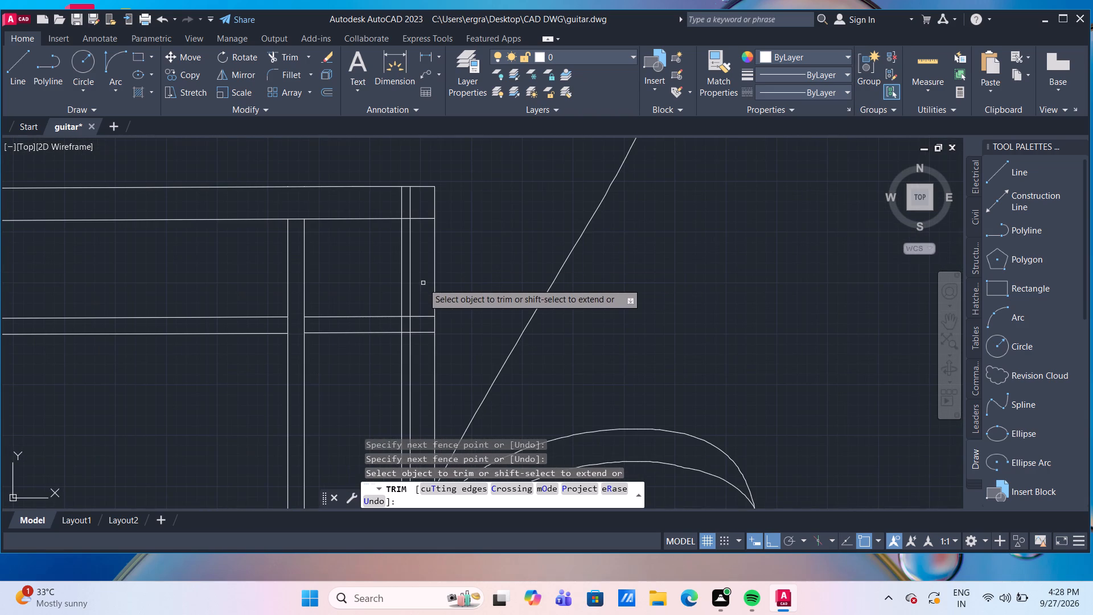
{"action": "left_click", "coordinate": [422, 285]}
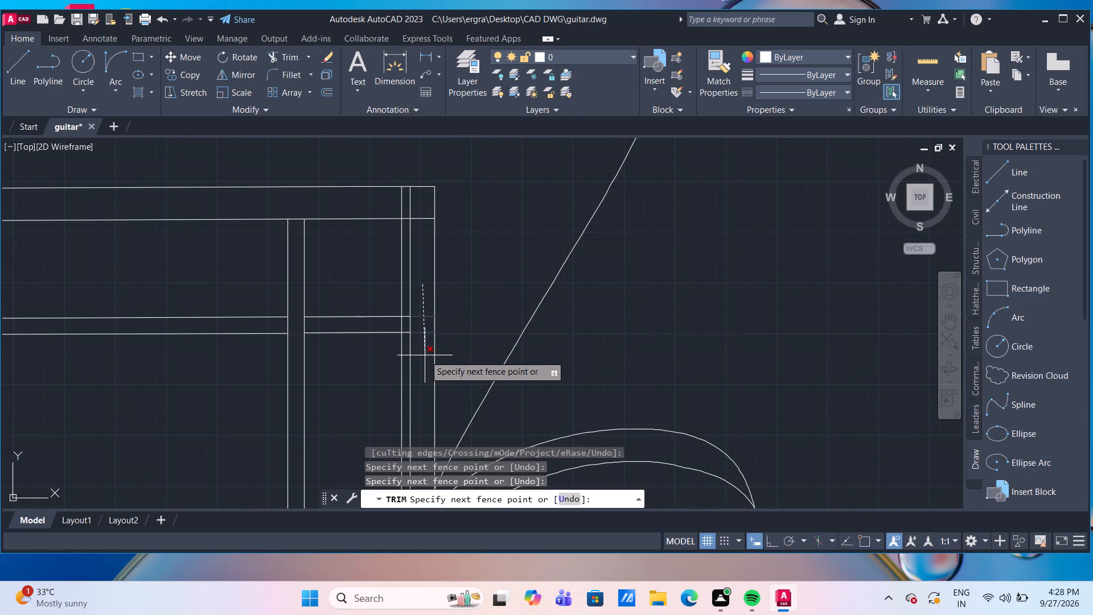
{"action": "left_click", "coordinate": [425, 355]}
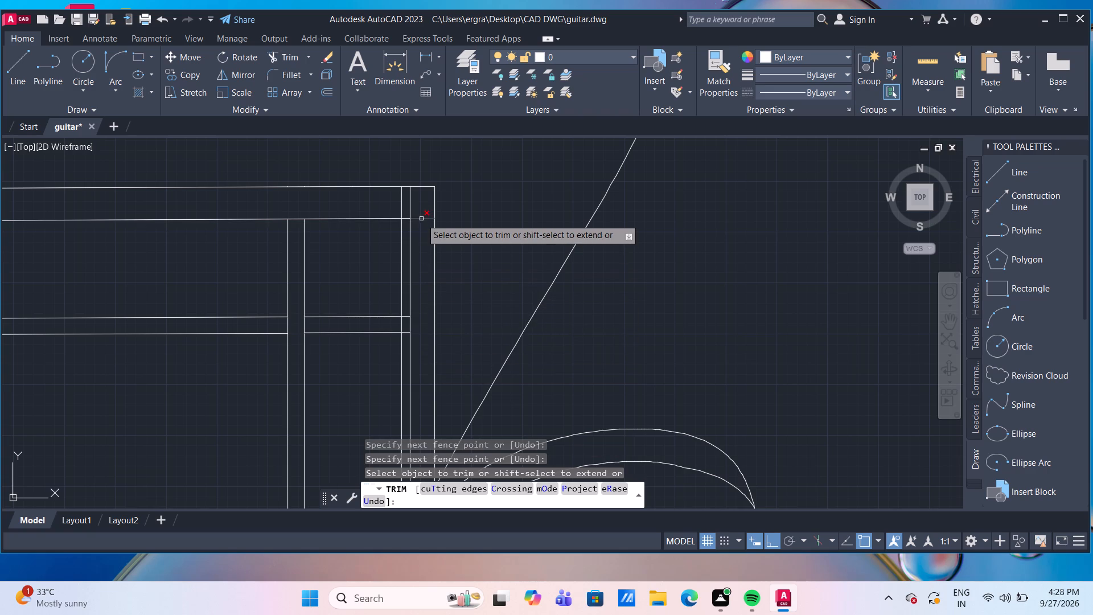
Trim the top band's lower line beyond the outer vertical pair, and that pair's inner line at the double horizontal and inside the top band.
{"action": "left_click", "coordinate": [421, 219]}
{"action": "middle_click_drag", "start_coordinate": [420, 327], "coordinate": [418, 301]}
{"action": "left_click", "coordinate": [401, 297]}
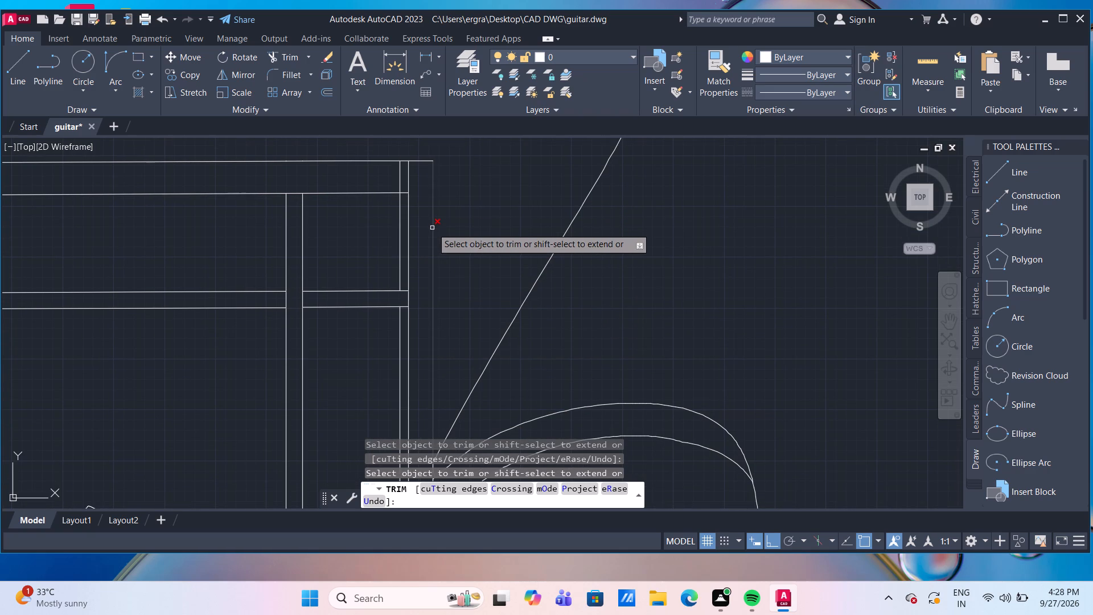
{"action": "left_click", "coordinate": [399, 173]}
Remove the stray horizontal and vertical lines forming a corner beside the guitar body.
{"action": "scroll", "coordinate": [503, 218], "scroll_direction": "down", "scroll_amount": 3}
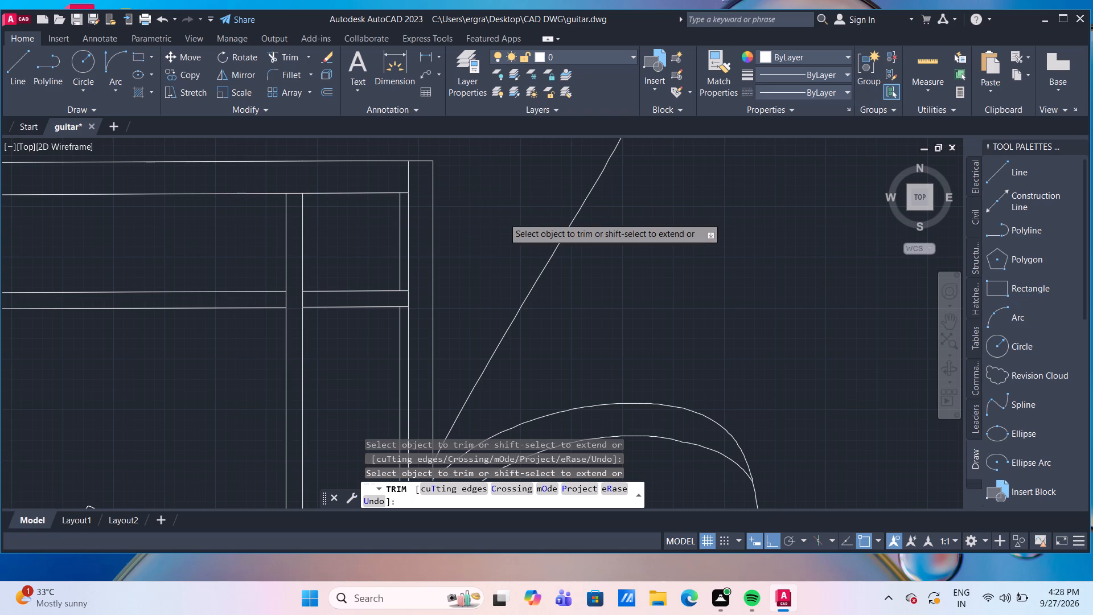
{"action": "middle_click_drag", "start_coordinate": [594, 281], "coordinate": [593, 277]}
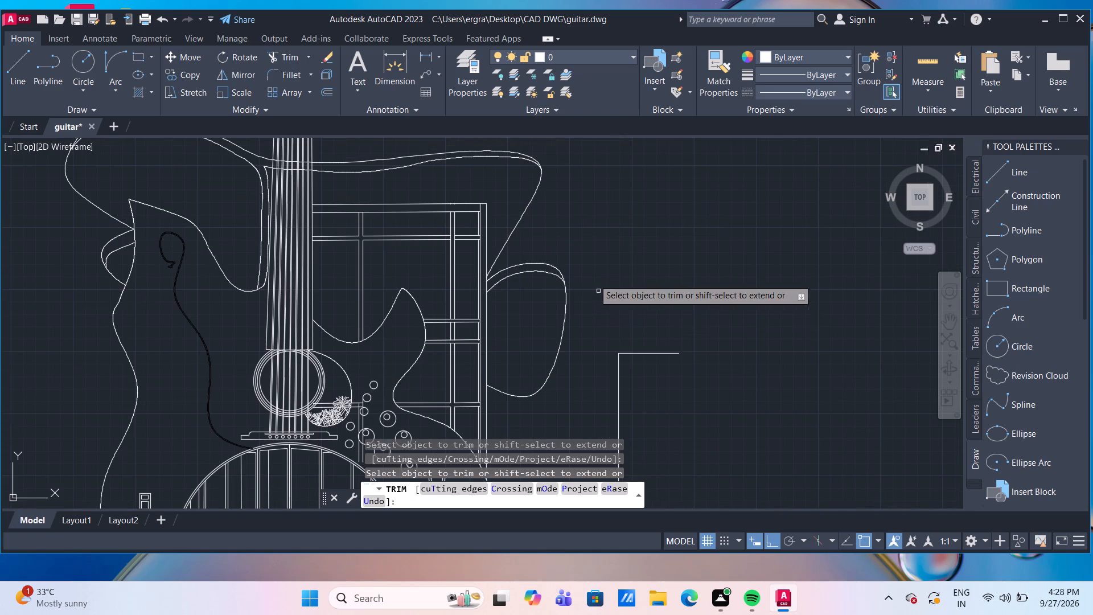
{"action": "middle_click_drag", "start_coordinate": [593, 277], "coordinate": [586, 236]}
{"action": "scroll", "coordinate": [586, 236], "scroll_direction": "down", "scroll_amount": 1}
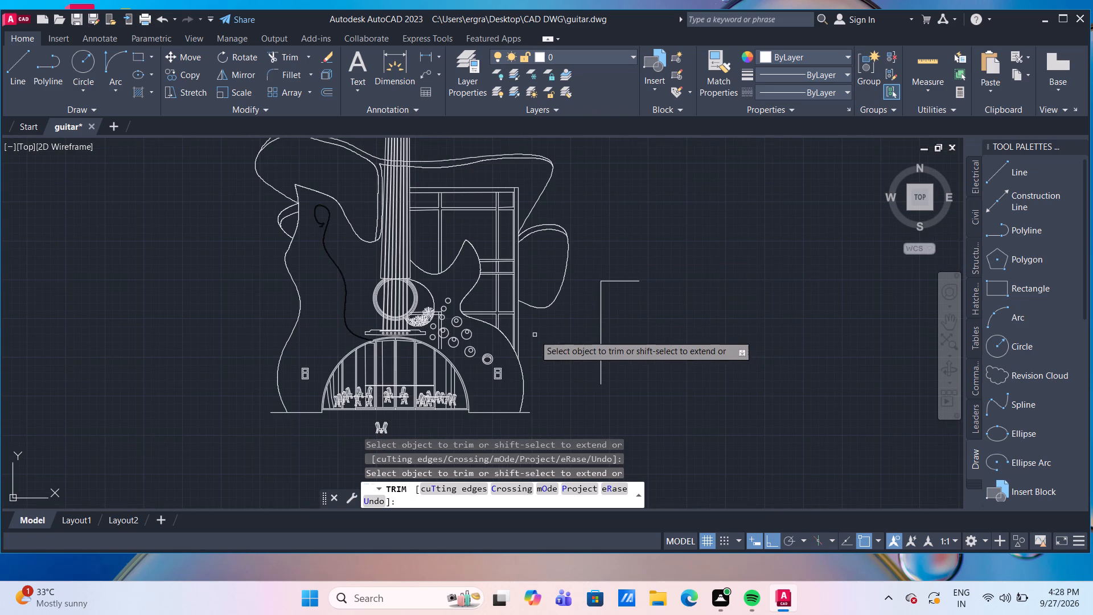
{"action": "scroll", "coordinate": [535, 335], "scroll_direction": "up", "scroll_amount": 1}
{"action": "middle_click_drag", "start_coordinate": [538, 345], "coordinate": [560, 358]}
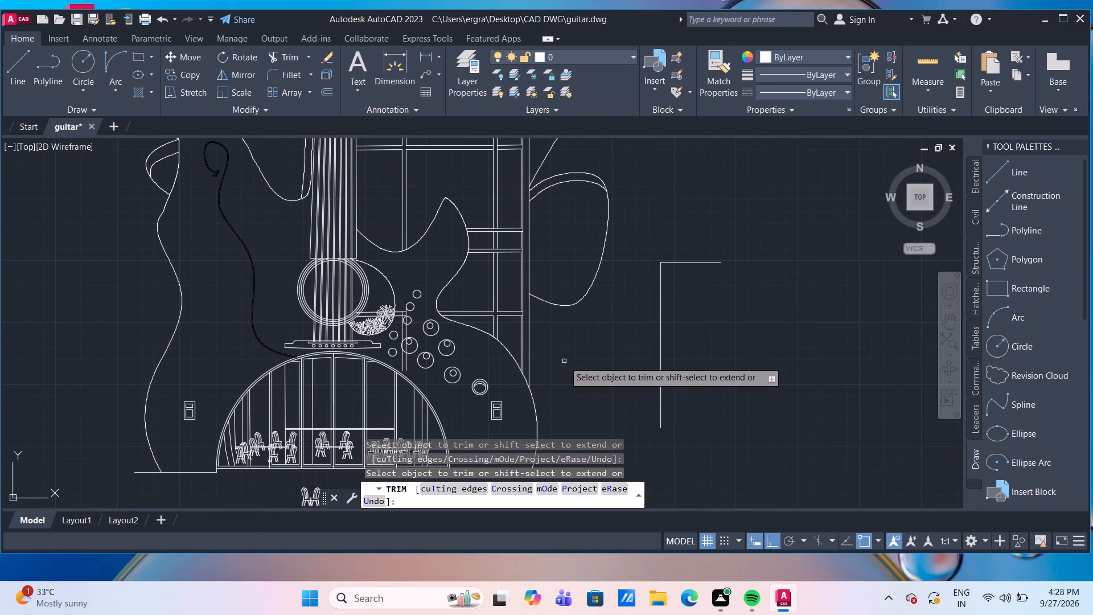
{"action": "scroll", "coordinate": [564, 361], "scroll_direction": "down", "scroll_amount": 1}
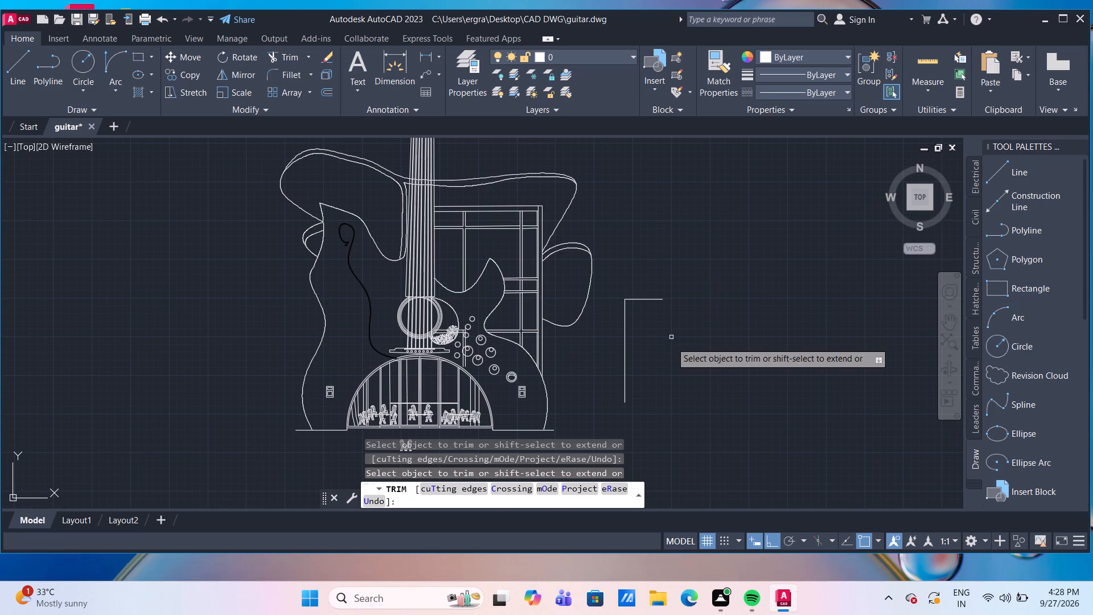
{"action": "left_click_drag", "start_coordinate": [671, 342], "coordinate": [667, 326]}
{"action": "left_click", "coordinate": [628, 268]}
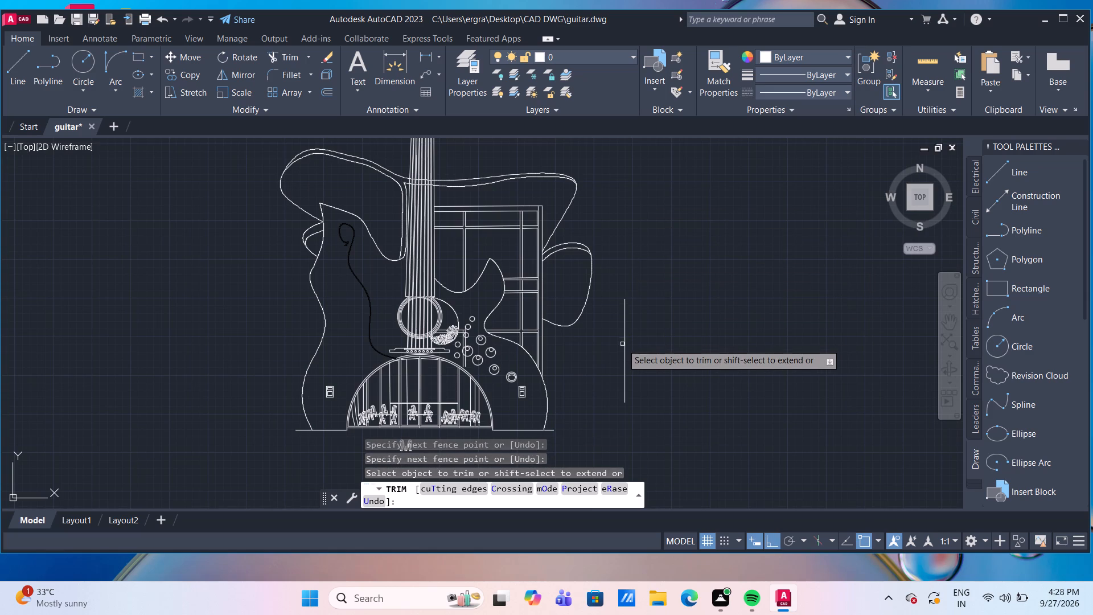
{"action": "left_click", "coordinate": [625, 346]}
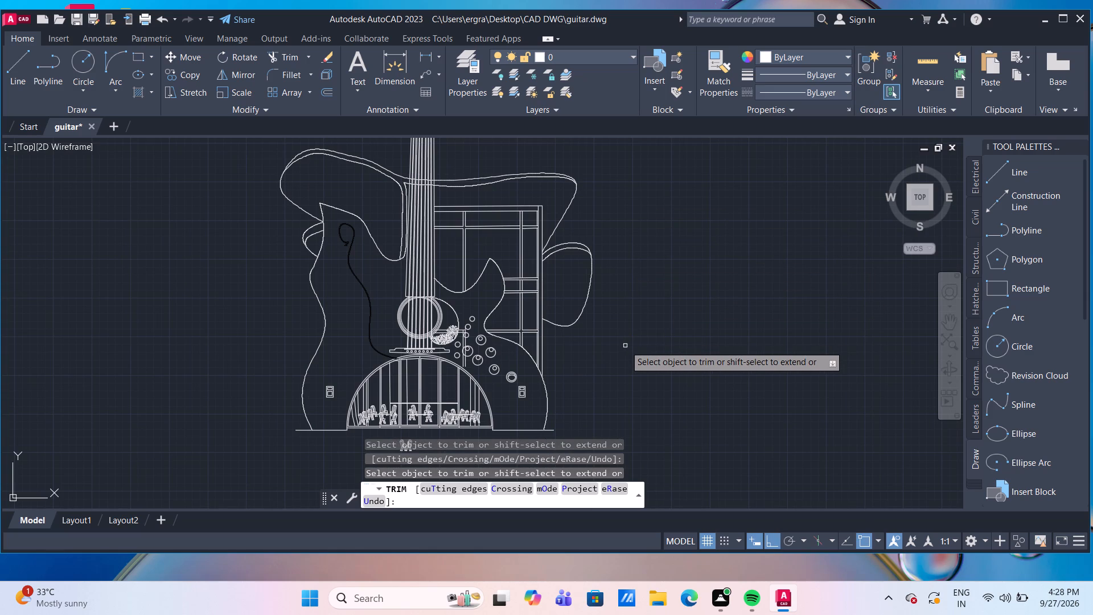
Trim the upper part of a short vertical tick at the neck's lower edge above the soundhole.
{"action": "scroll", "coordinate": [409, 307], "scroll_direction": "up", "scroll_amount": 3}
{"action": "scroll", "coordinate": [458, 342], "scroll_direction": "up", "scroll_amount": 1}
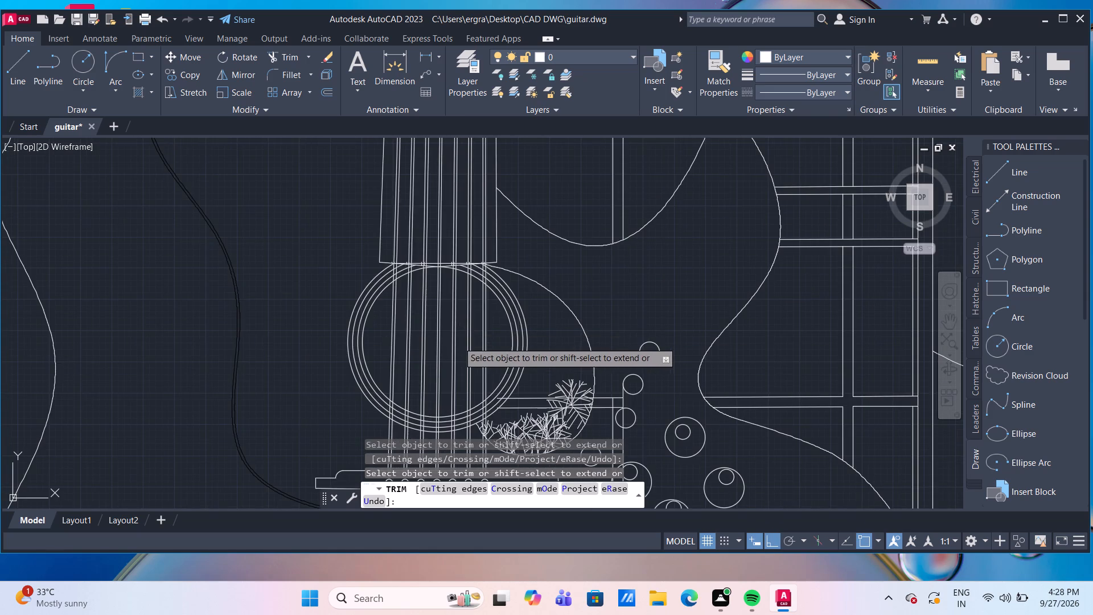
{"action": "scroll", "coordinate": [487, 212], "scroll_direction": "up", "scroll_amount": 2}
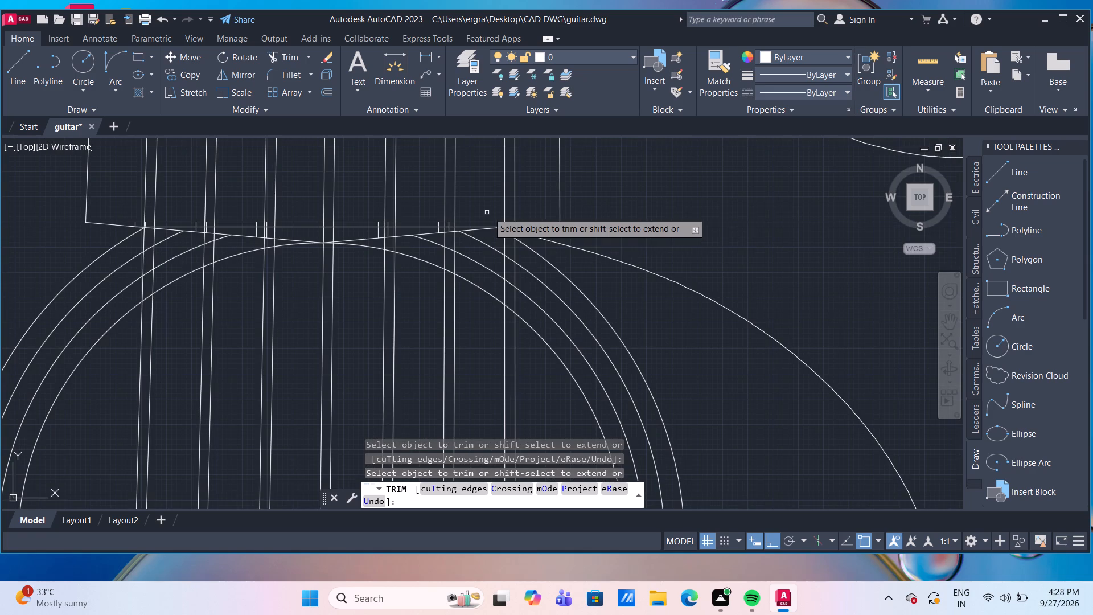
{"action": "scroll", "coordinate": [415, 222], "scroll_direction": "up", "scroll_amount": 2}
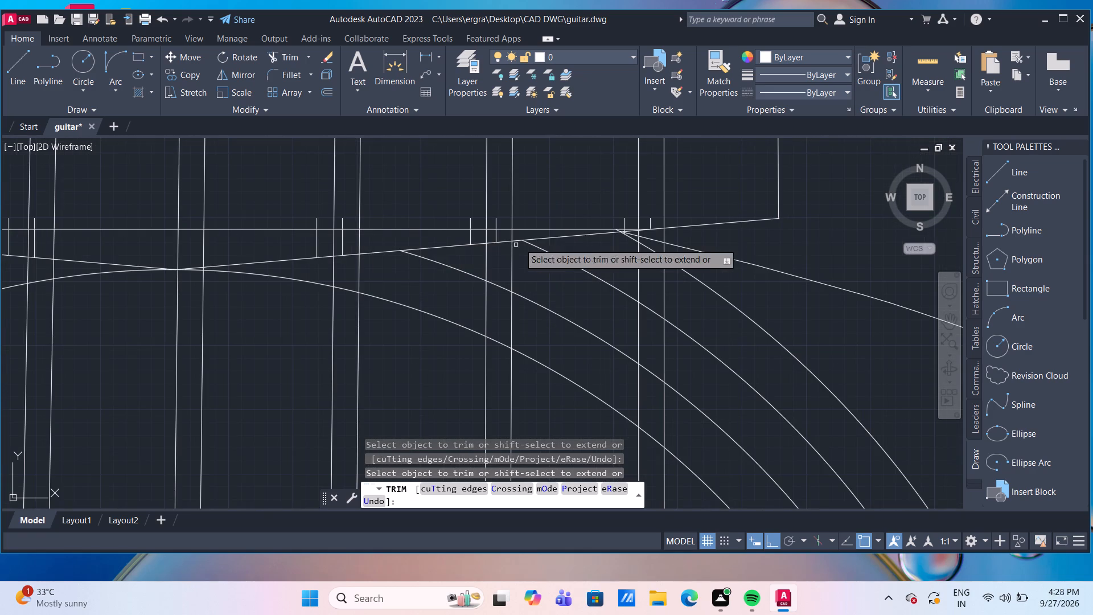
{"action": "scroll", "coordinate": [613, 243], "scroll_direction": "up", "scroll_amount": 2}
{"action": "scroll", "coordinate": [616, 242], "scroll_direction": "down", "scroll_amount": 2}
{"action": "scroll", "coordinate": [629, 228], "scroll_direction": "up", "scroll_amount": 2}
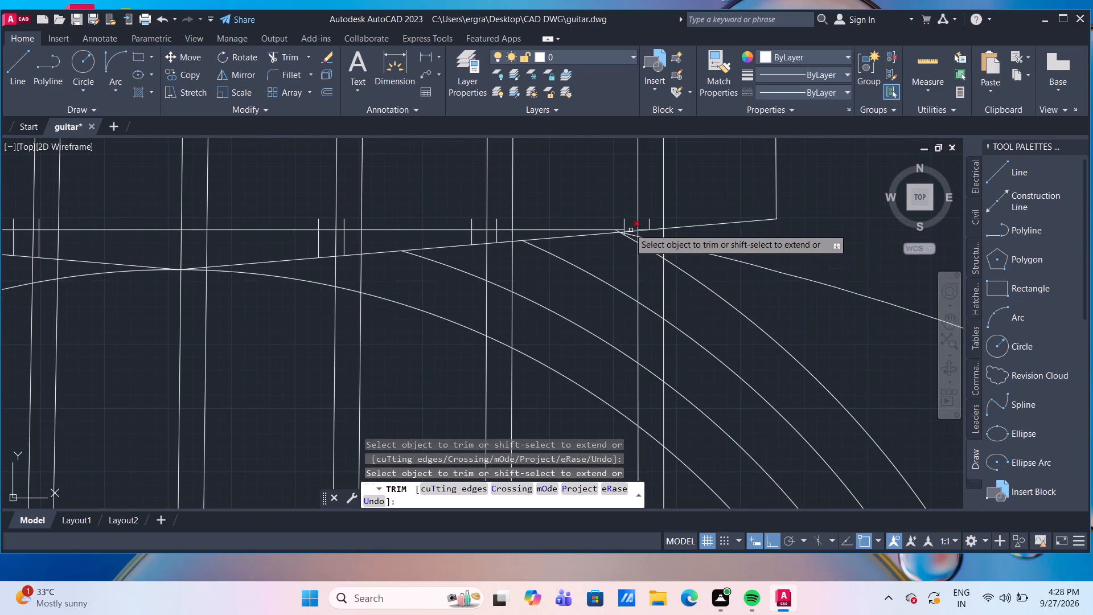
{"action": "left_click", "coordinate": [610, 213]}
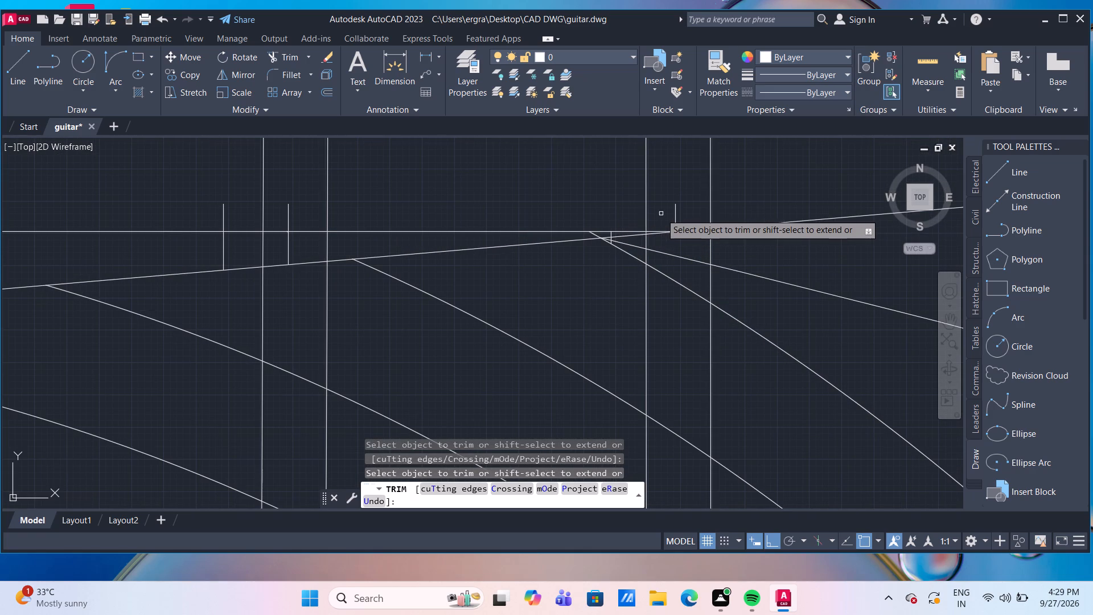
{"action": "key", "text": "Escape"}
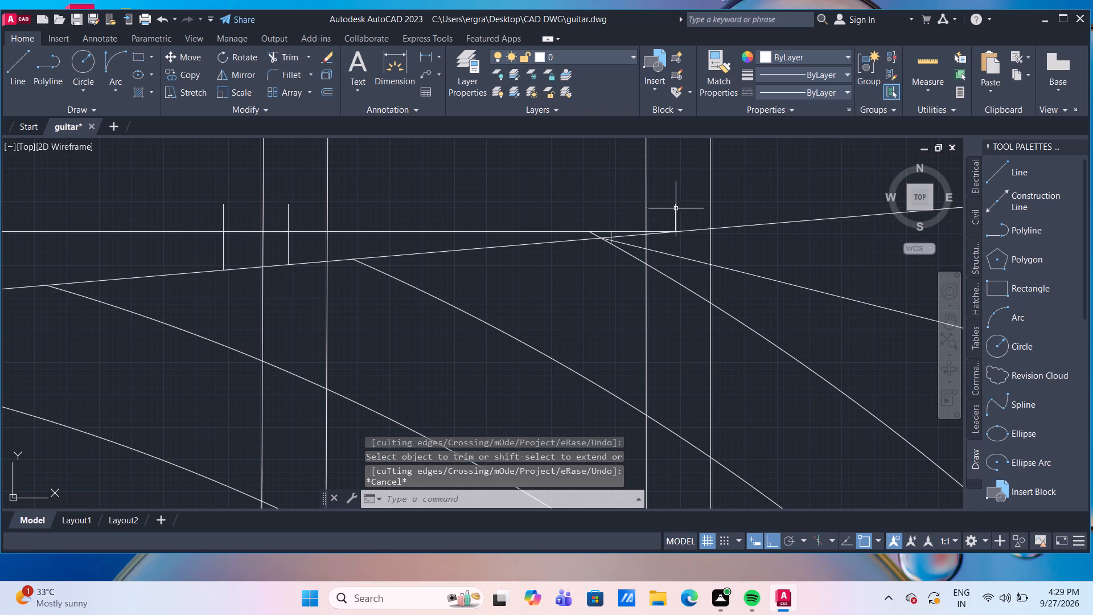
Erase the twelve short vertical tick lines beside the string pairs along the neck's lower edge.
{"action": "left_click", "coordinate": [677, 210]}
{"action": "scroll", "coordinate": [622, 241], "scroll_direction": "up", "scroll_amount": 2}
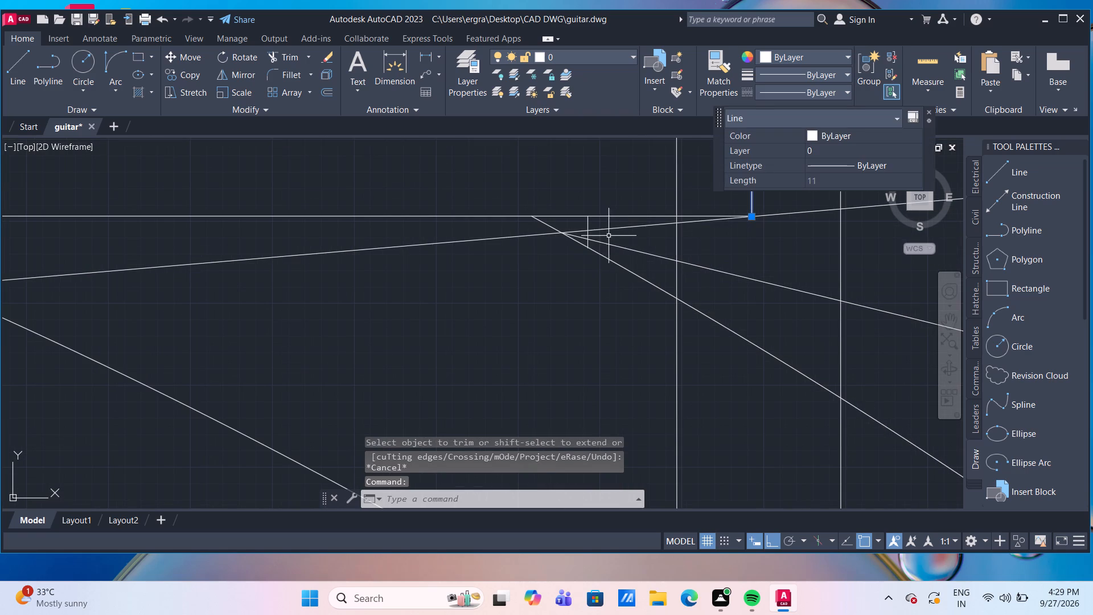
{"action": "left_click", "coordinate": [588, 223]}
{"action": "scroll", "coordinate": [588, 223], "scroll_direction": "down", "scroll_amount": 3}
{"action": "scroll", "coordinate": [380, 227], "scroll_direction": "up", "scroll_amount": 1}
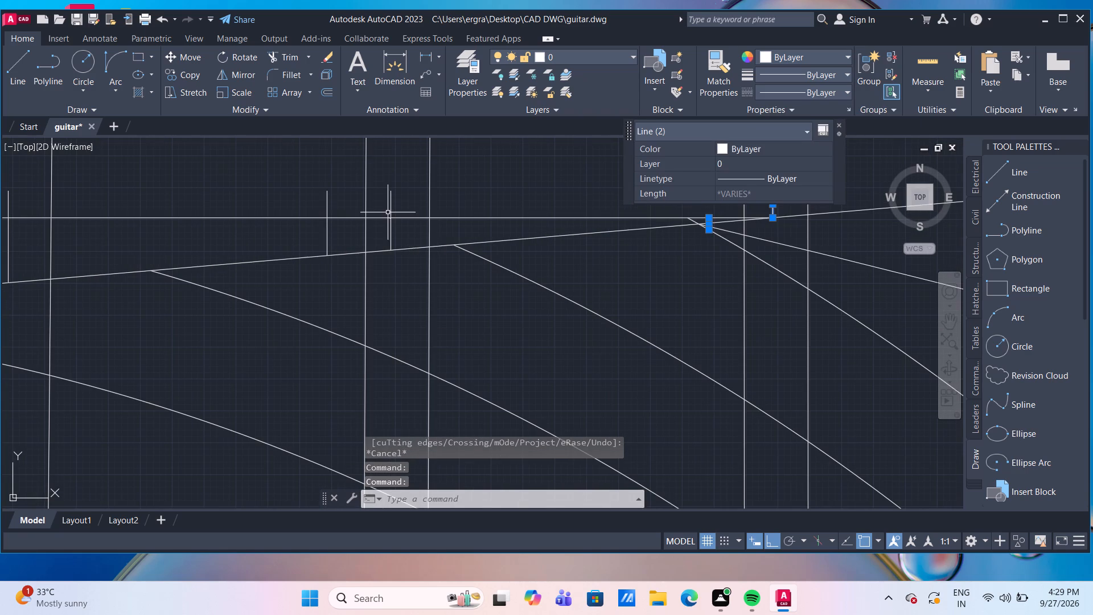
{"action": "left_click", "coordinate": [391, 203]}
{"action": "left_click", "coordinate": [327, 205]}
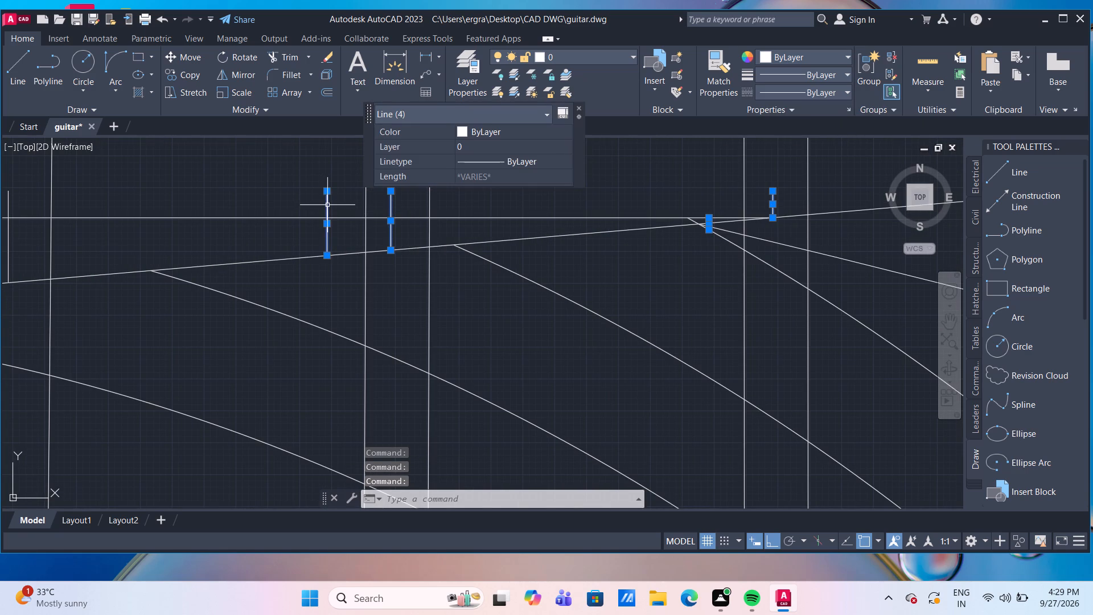
{"action": "scroll", "coordinate": [327, 205], "scroll_direction": "down", "scroll_amount": 4}
{"action": "scroll", "coordinate": [260, 214], "scroll_direction": "up", "scroll_amount": 3}
{"action": "left_click", "coordinate": [288, 210]}
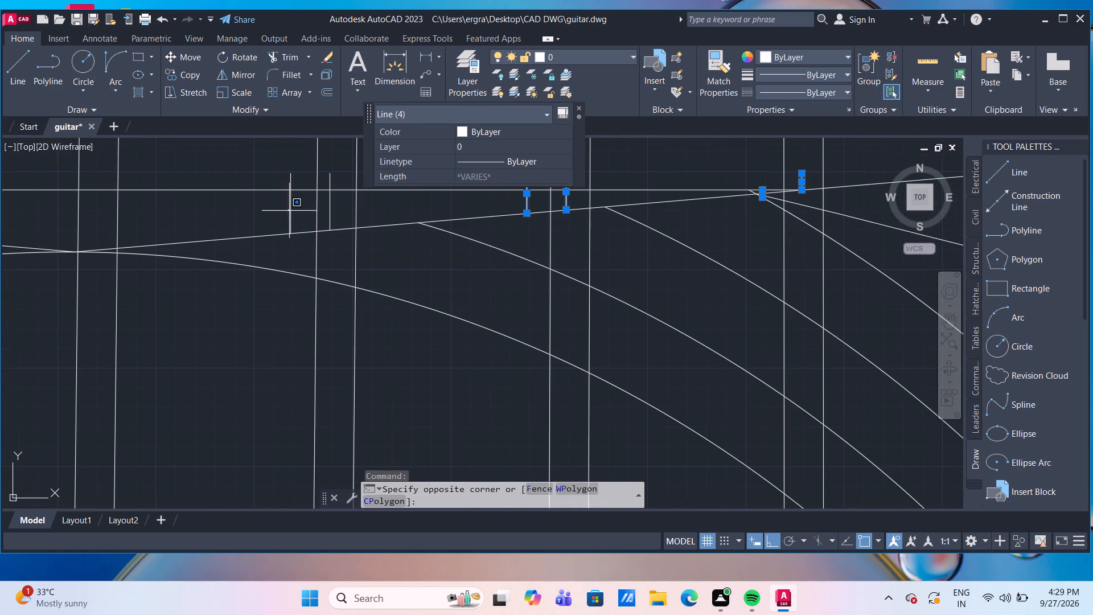
{"action": "left_click", "coordinate": [293, 210]}
{"action": "left_click", "coordinate": [290, 210]}
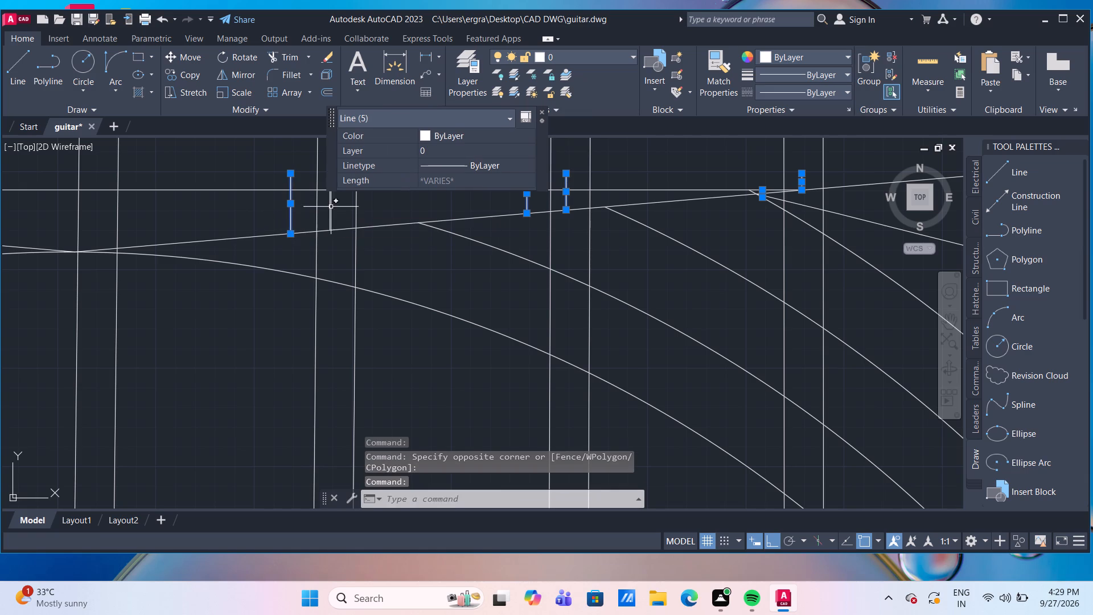
{"action": "left_click", "coordinate": [330, 208]}
{"action": "scroll", "coordinate": [242, 225], "scroll_direction": "down", "scroll_amount": 3}
{"action": "scroll", "coordinate": [215, 284], "scroll_direction": "down", "scroll_amount": 3}
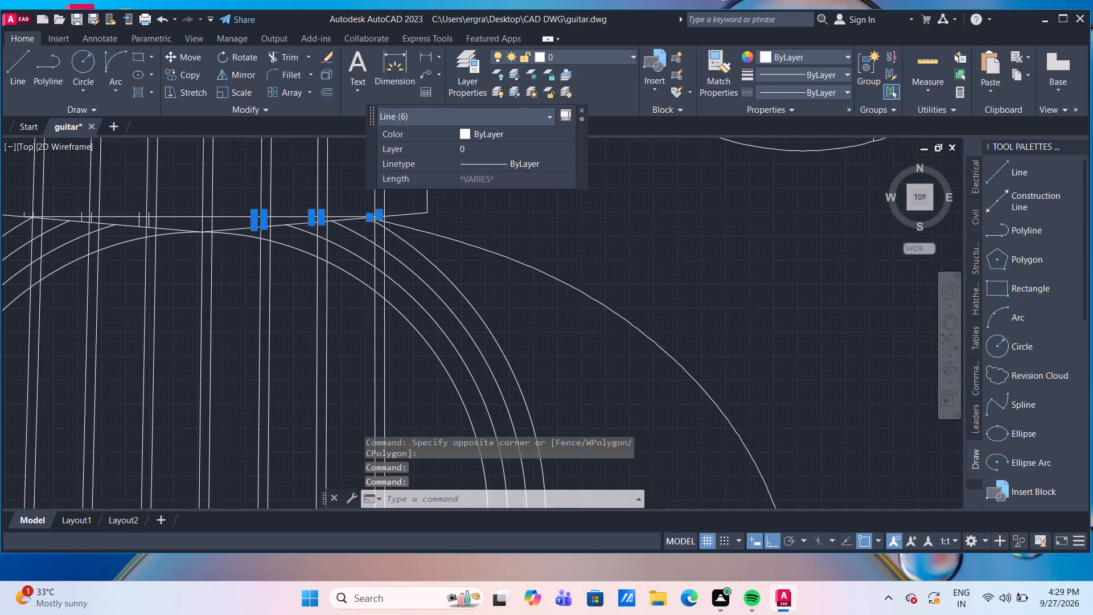
{"action": "scroll", "coordinate": [203, 256], "scroll_direction": "up", "scroll_amount": 6}
{"action": "middle_click_drag", "start_coordinate": [208, 293], "coordinate": [330, 216]}
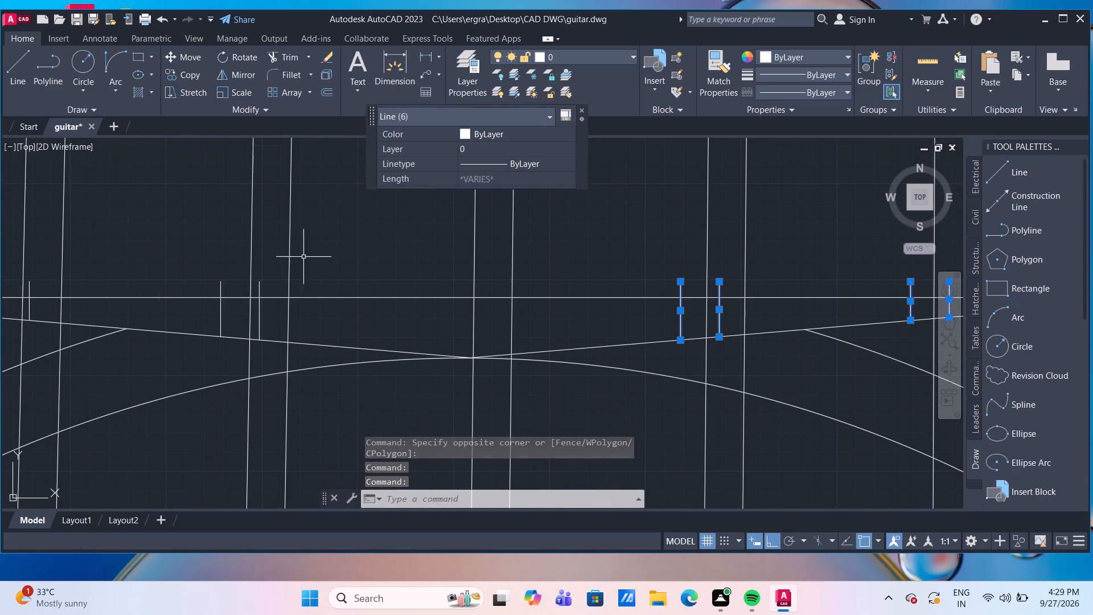
{"action": "left_click", "coordinate": [259, 305]}
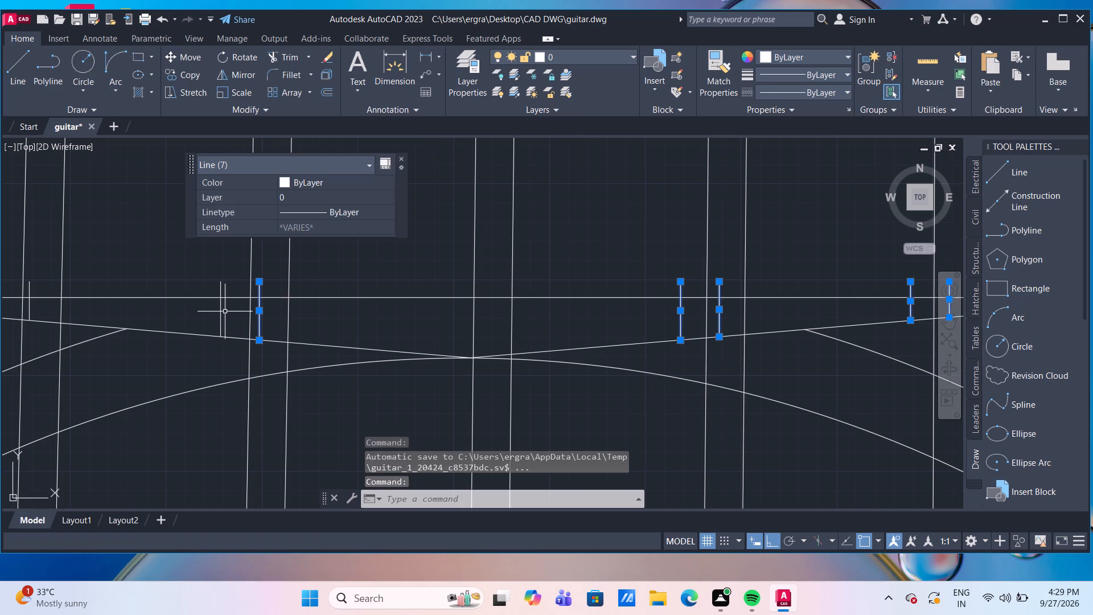
{"action": "left_click", "coordinate": [221, 311]}
{"action": "scroll", "coordinate": [100, 306], "scroll_direction": "down", "scroll_amount": 3}
{"action": "scroll", "coordinate": [76, 304], "scroll_direction": "up", "scroll_amount": 4}
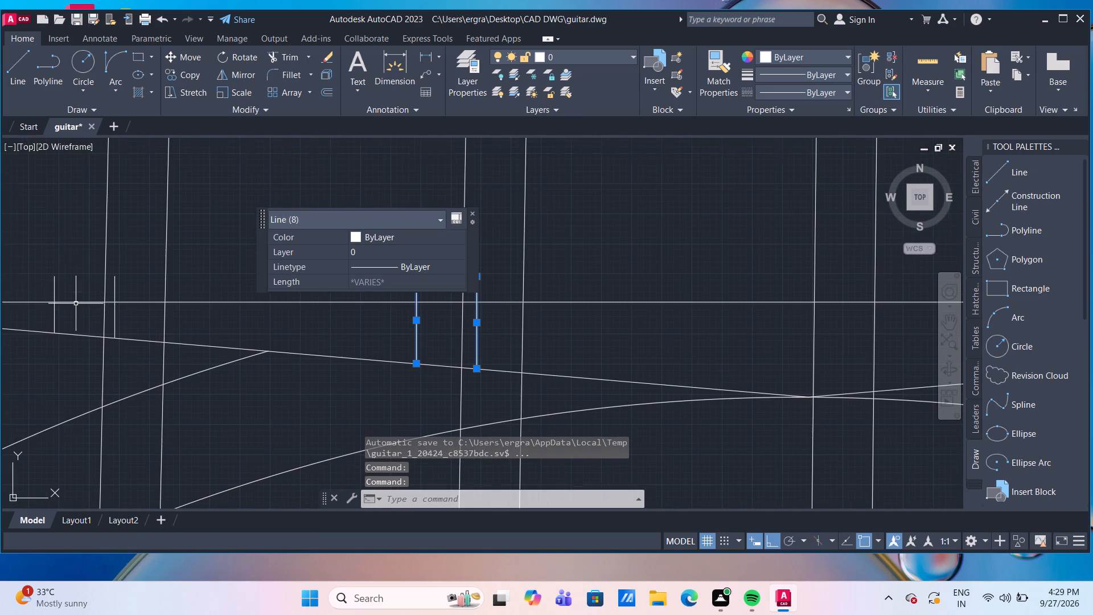
{"action": "left_click", "coordinate": [53, 279]}
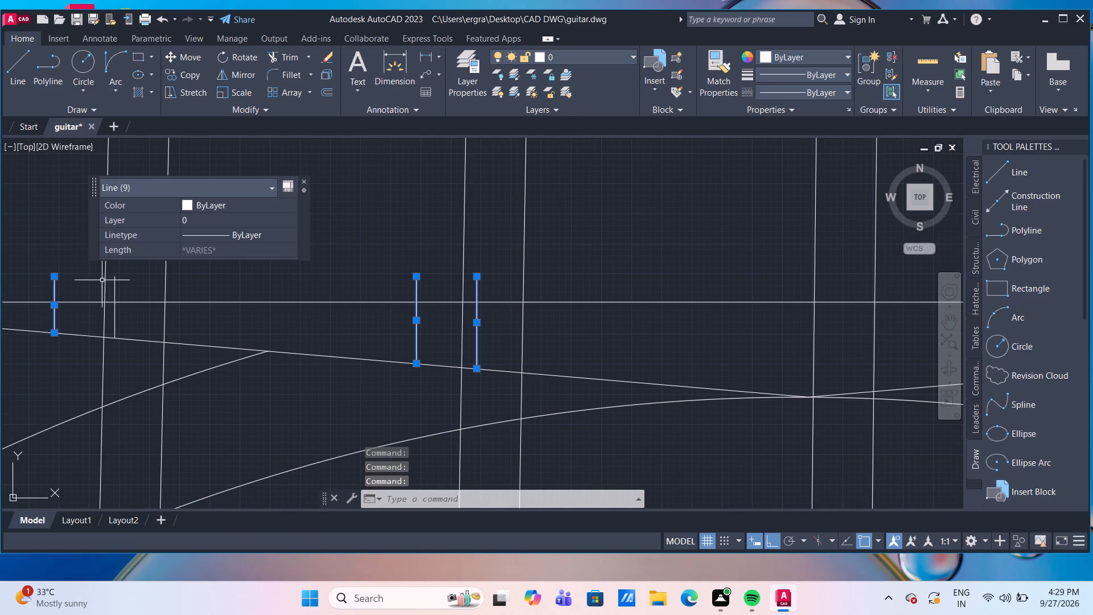
{"action": "left_click", "coordinate": [116, 280]}
{"action": "scroll", "coordinate": [206, 307], "scroll_direction": "down", "scroll_amount": 4}
{"action": "scroll", "coordinate": [128, 300], "scroll_direction": "up", "scroll_amount": 4}
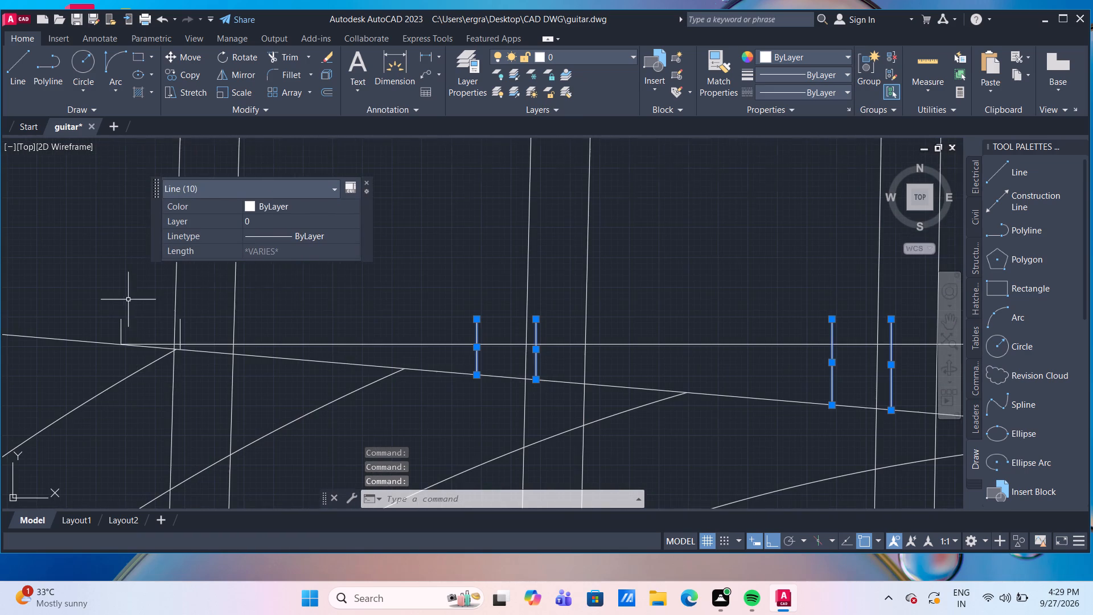
{"action": "left_click", "coordinate": [180, 325]}
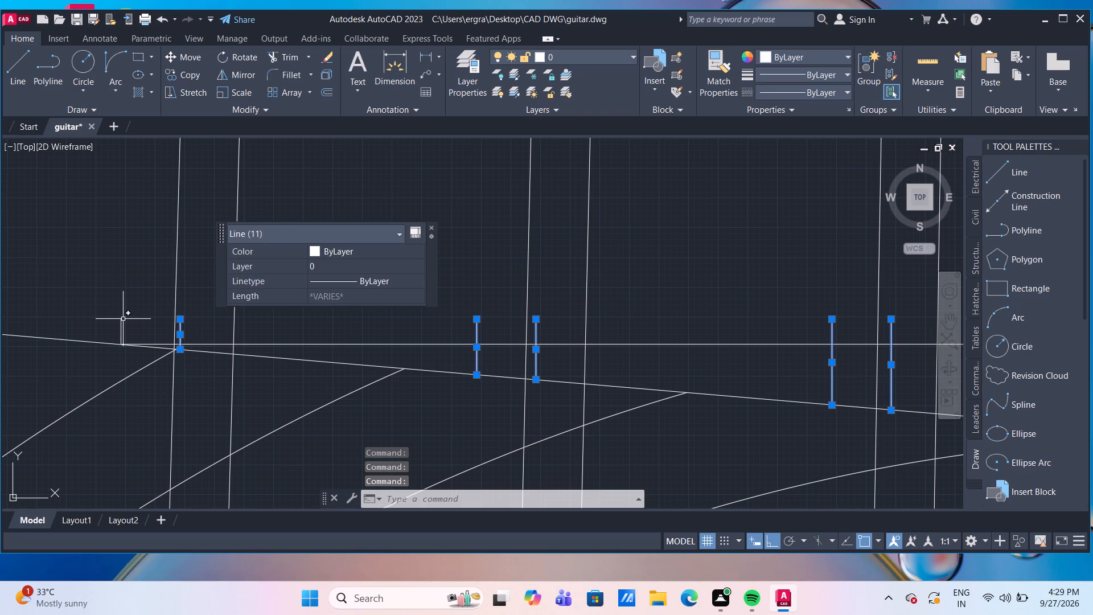
{"action": "left_click", "coordinate": [121, 319]}
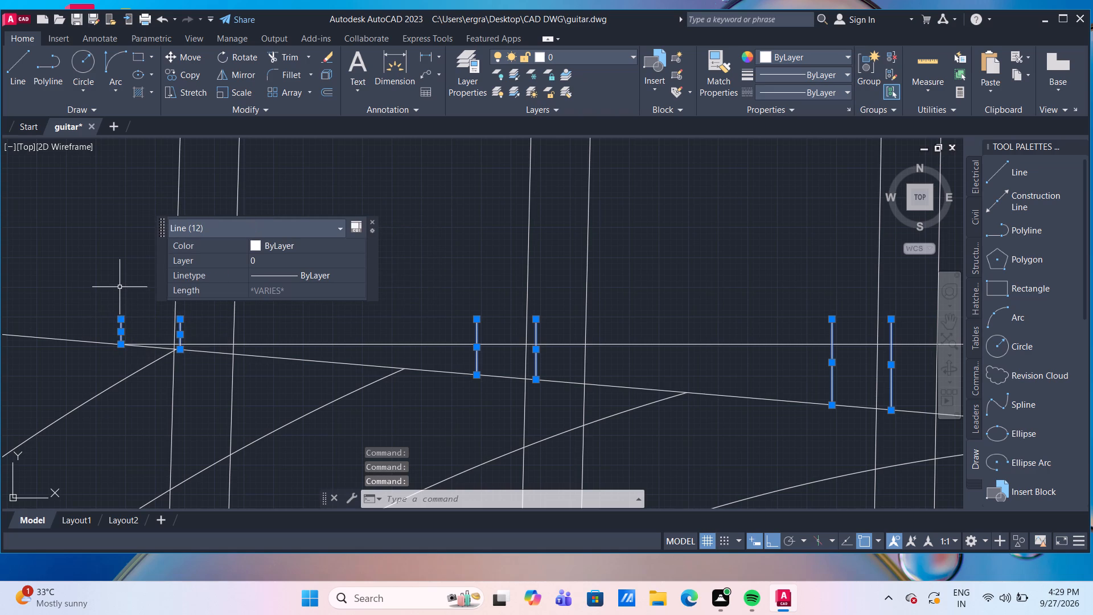
{"action": "key", "text": "Delete"}
Trim the neck's lower edge lines and soundhole arcs between the second string pair from the right, including the leftover fragment.
{"action": "scroll", "coordinate": [269, 240], "scroll_direction": "down", "scroll_amount": 1}
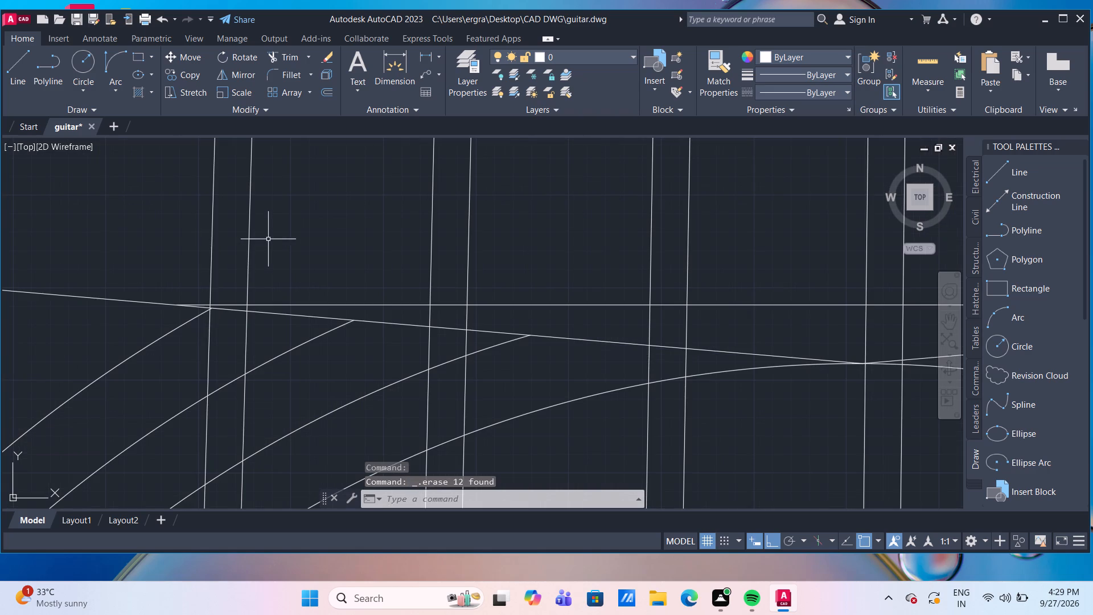
{"action": "scroll", "coordinate": [290, 270], "scroll_direction": "down", "scroll_amount": 2}
{"action": "scroll", "coordinate": [302, 368], "scroll_direction": "down", "scroll_amount": 1}
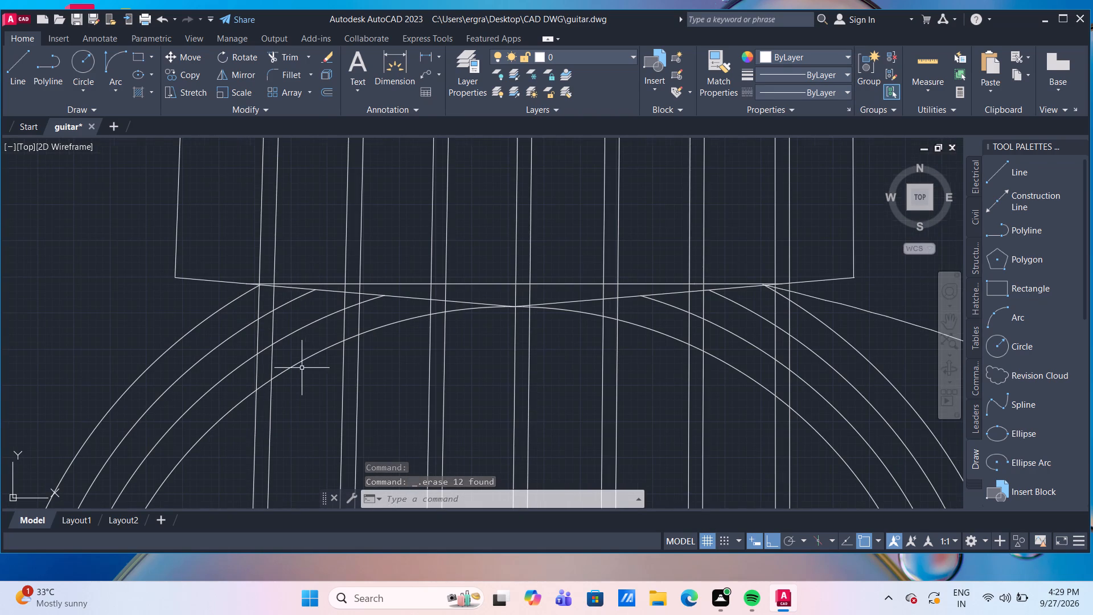
{"action": "middle_click_drag", "start_coordinate": [414, 374], "coordinate": [412, 336]}
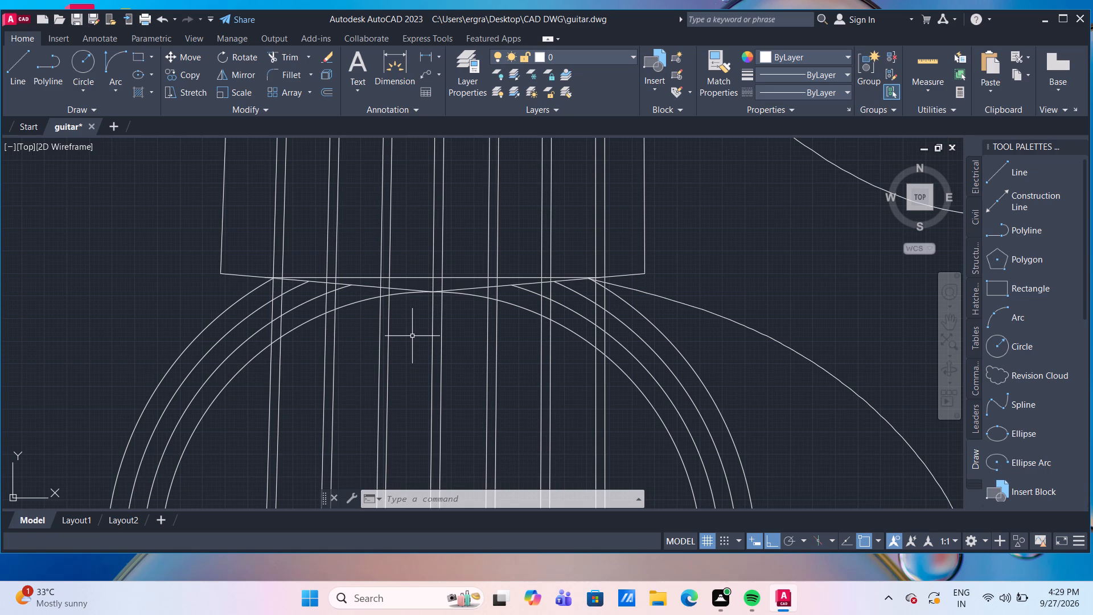
{"action": "scroll", "coordinate": [660, 204], "scroll_direction": "up", "scroll_amount": 1}
{"action": "scroll", "coordinate": [616, 228], "scroll_direction": "up", "scroll_amount": 1}
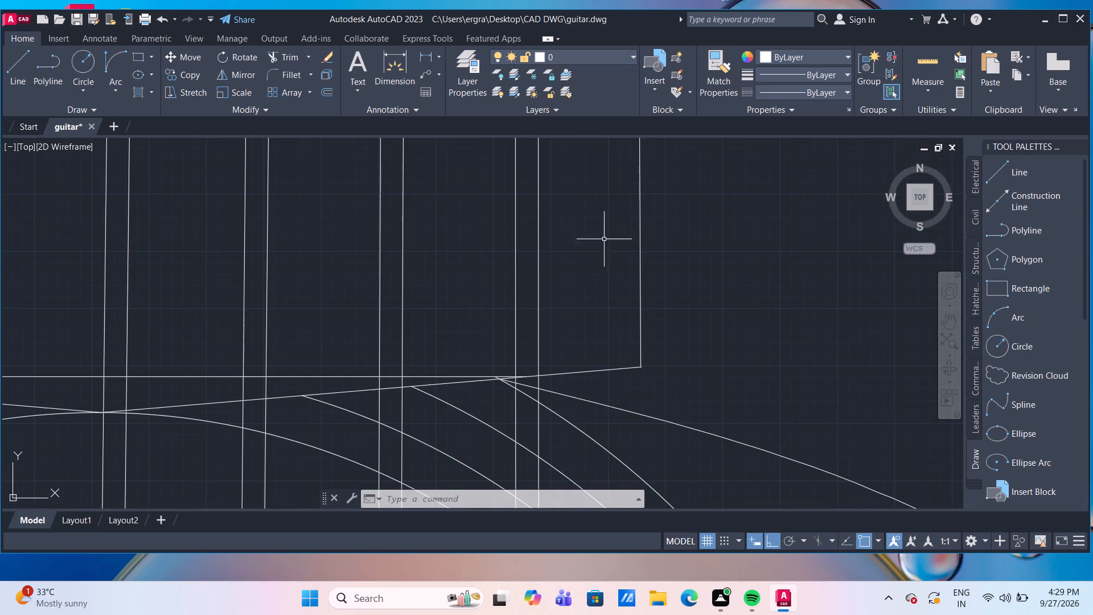
{"action": "middle_click_drag", "start_coordinate": [596, 249], "coordinate": [580, 163]}
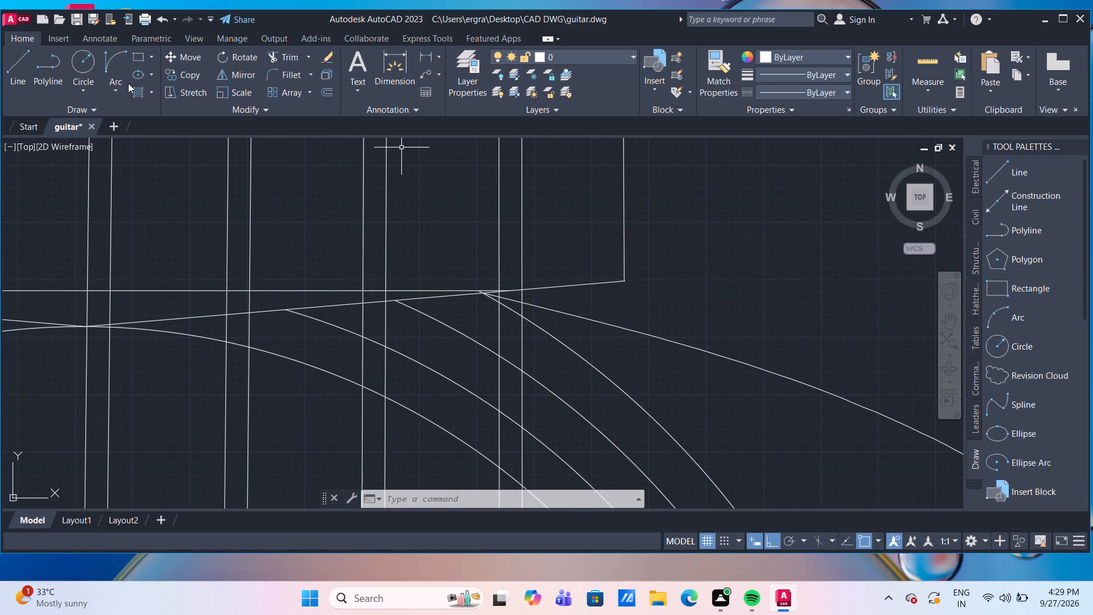
{"action": "type", "text": "tr"}
{"action": "key", "text": "Return"}
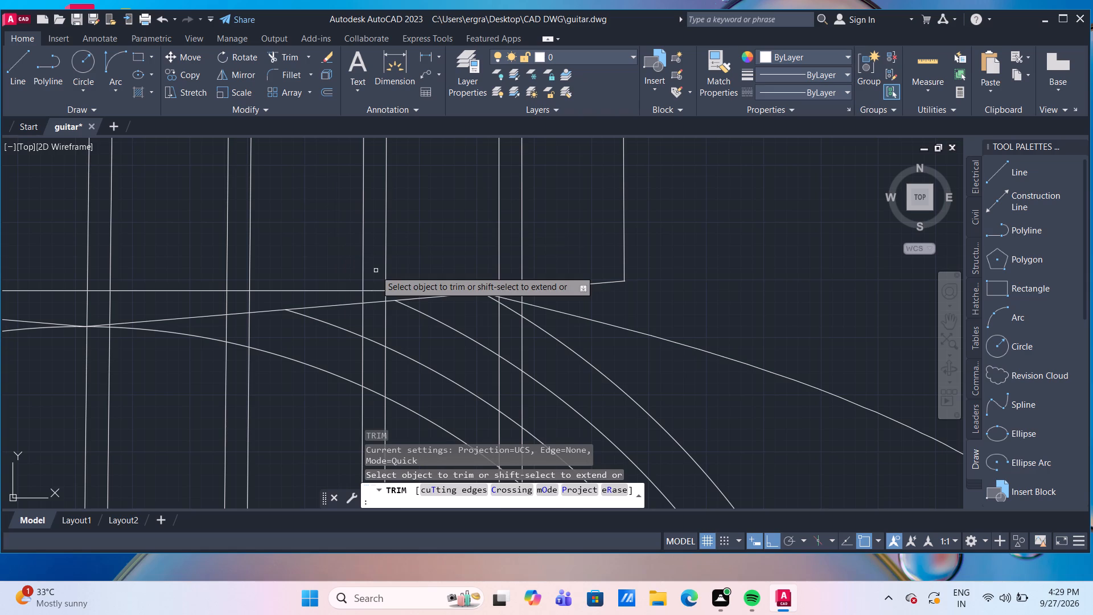
{"action": "left_click", "coordinate": [376, 270]}
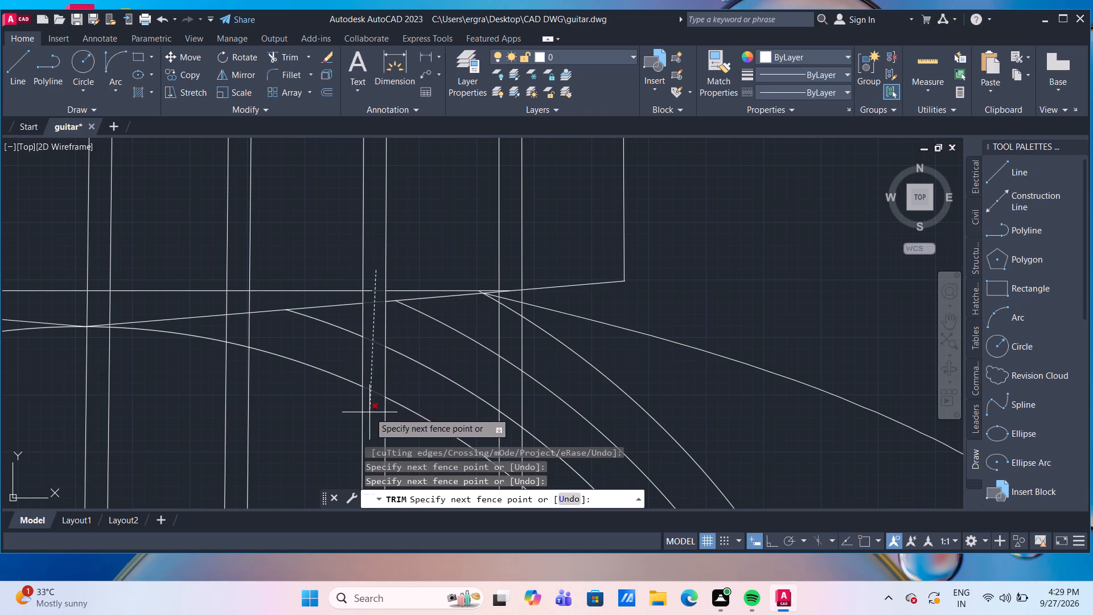
{"action": "left_click", "coordinate": [371, 413]}
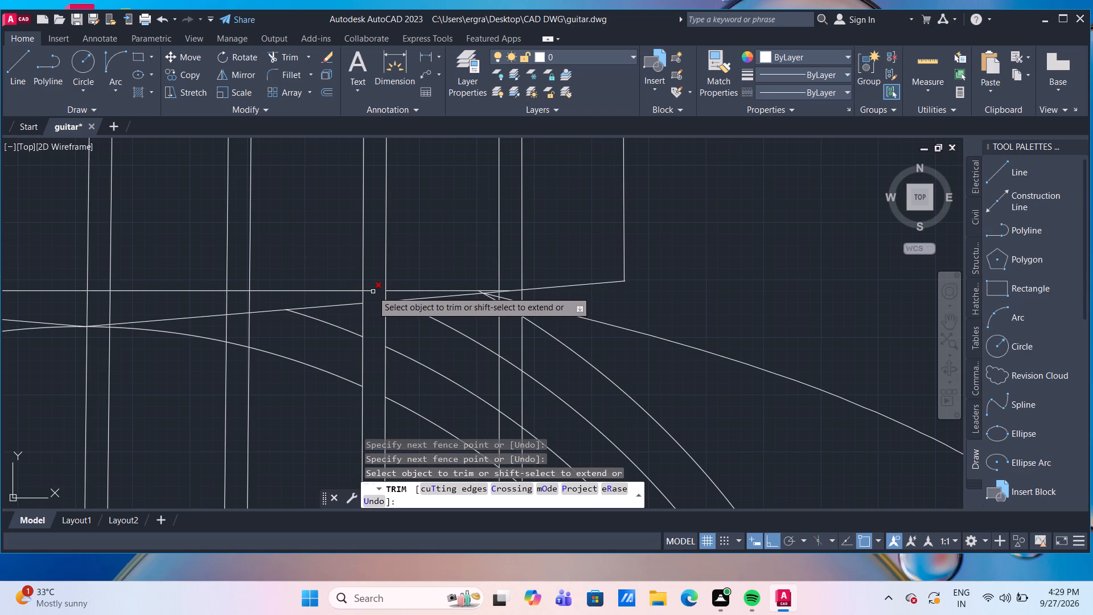
{"action": "left_click", "coordinate": [372, 290]}
{"action": "scroll", "coordinate": [373, 288], "scroll_direction": "up", "scroll_amount": 2}
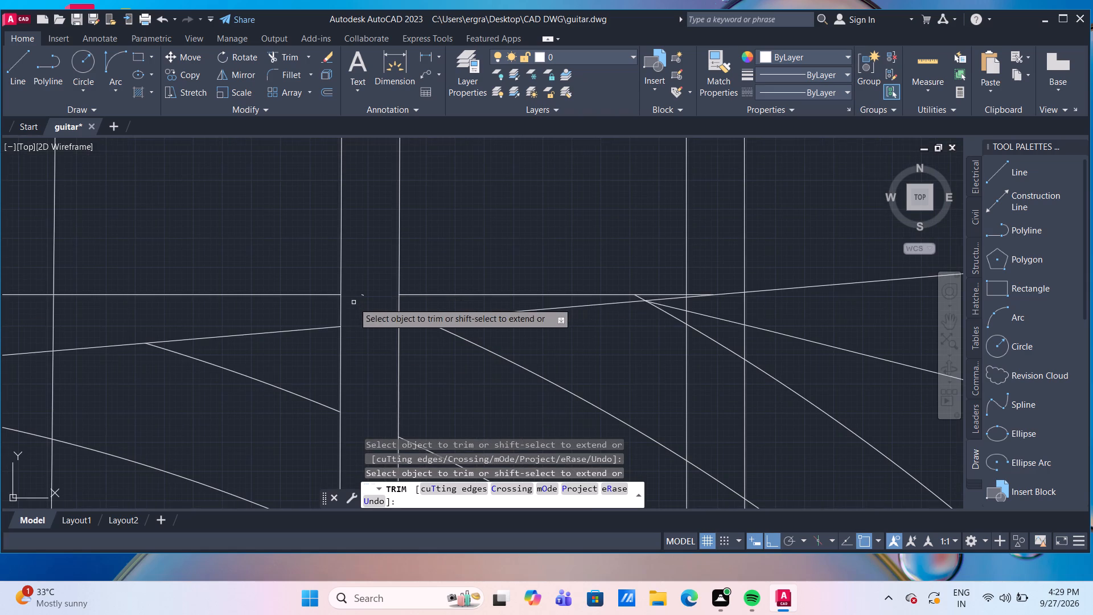
{"action": "left_click", "coordinate": [364, 297]}
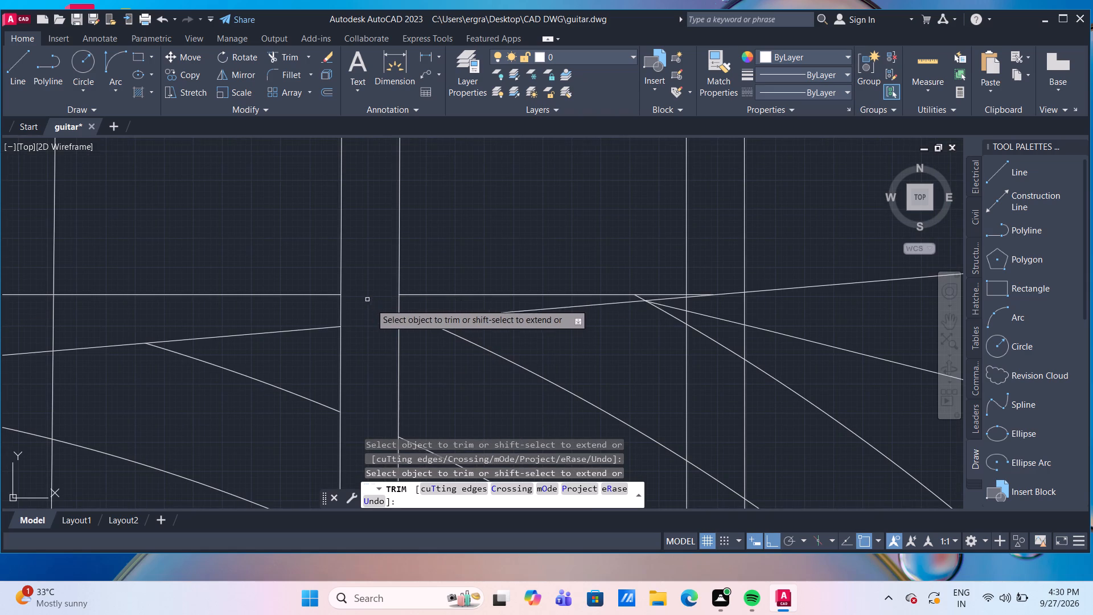
Trim the neck's edge lines and soundhole arcs crossing between the two lines of the rightmost string pair.
{"action": "scroll", "coordinate": [716, 266], "scroll_direction": "down", "scroll_amount": 2}
{"action": "middle_click_drag", "start_coordinate": [718, 256], "coordinate": [684, 211]}
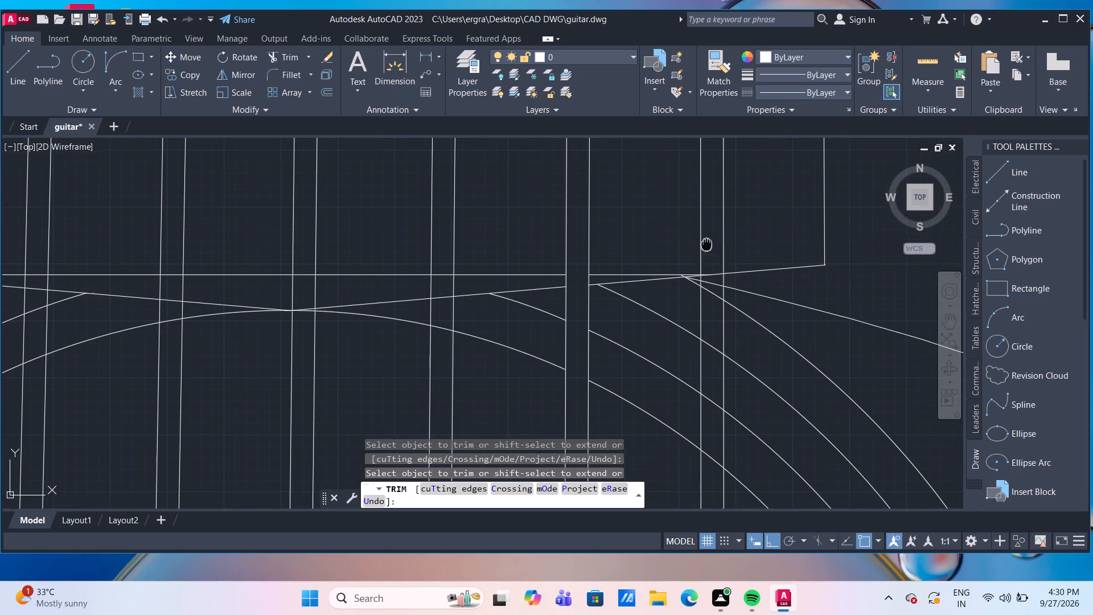
{"action": "middle_click_drag", "start_coordinate": [684, 211], "coordinate": [661, 187]}
{"action": "left_click_drag", "start_coordinate": [661, 187], "coordinate": [661, 192]}
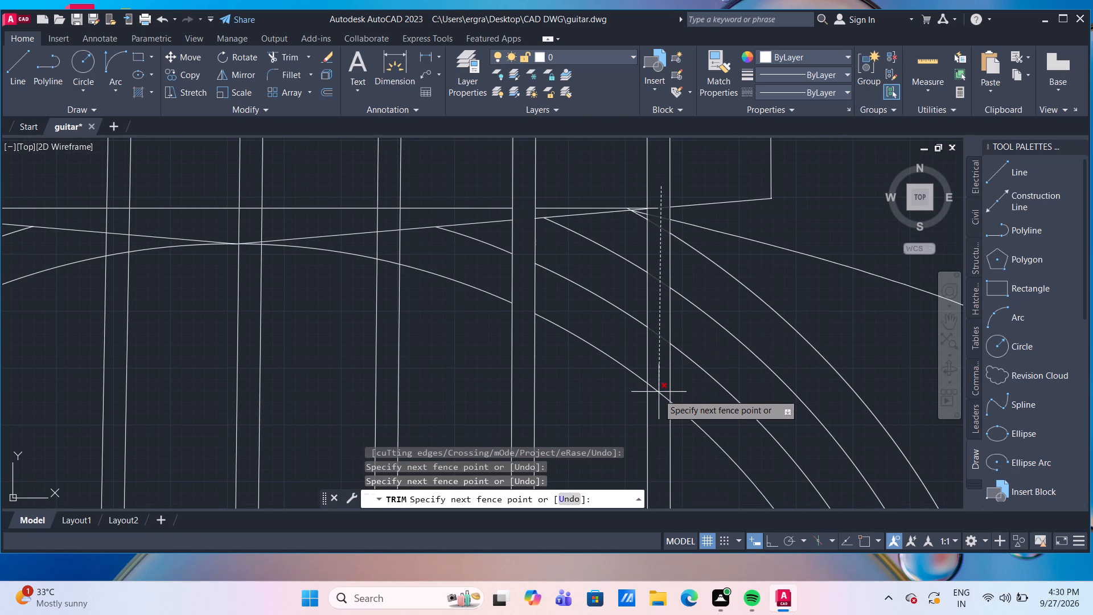
{"action": "left_click", "coordinate": [657, 398]}
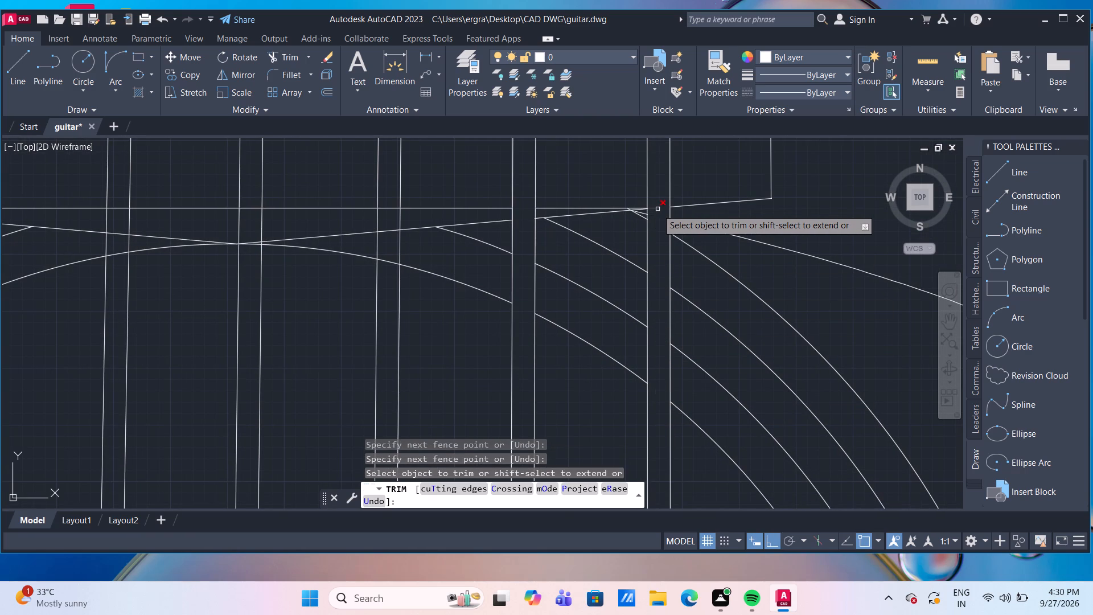
{"action": "left_click", "coordinate": [658, 209]}
Trim the neck's edge lines and soundhole arcs inside the three middle string pairs.
{"action": "left_click", "coordinate": [387, 190]}
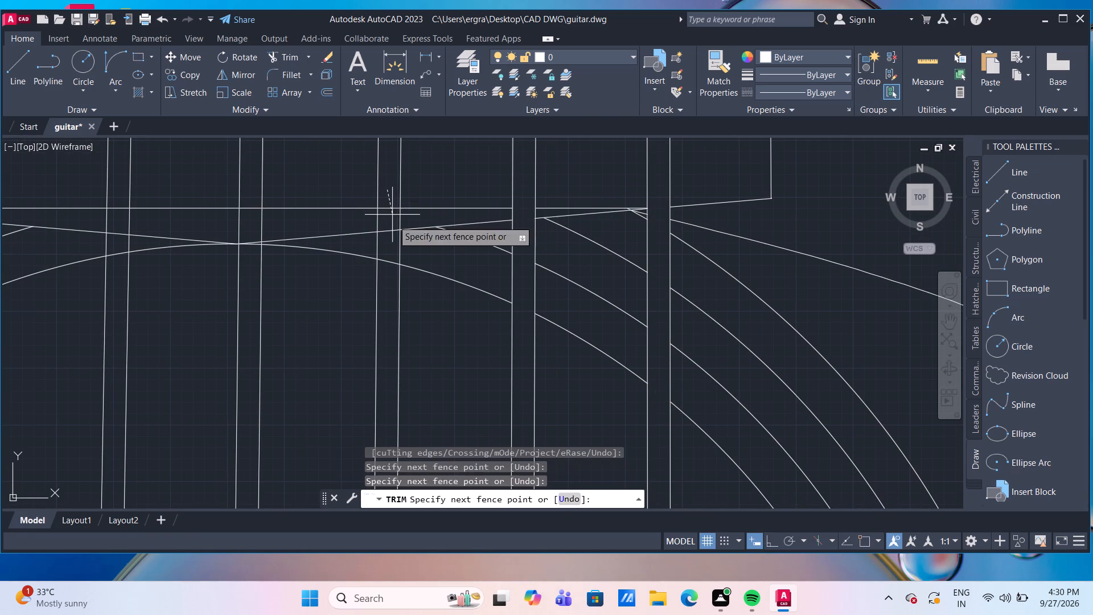
{"action": "left_click", "coordinate": [389, 292]}
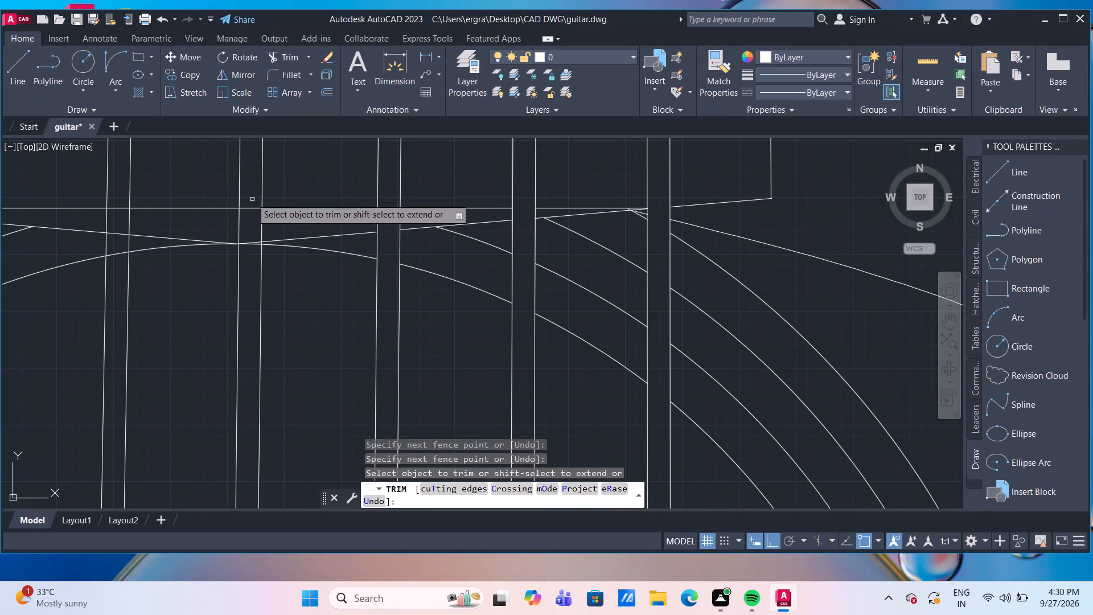
{"action": "left_click", "coordinate": [249, 192]}
{"action": "left_click", "coordinate": [249, 272]}
{"action": "scroll", "coordinate": [249, 272], "scroll_direction": "down", "scroll_amount": 3}
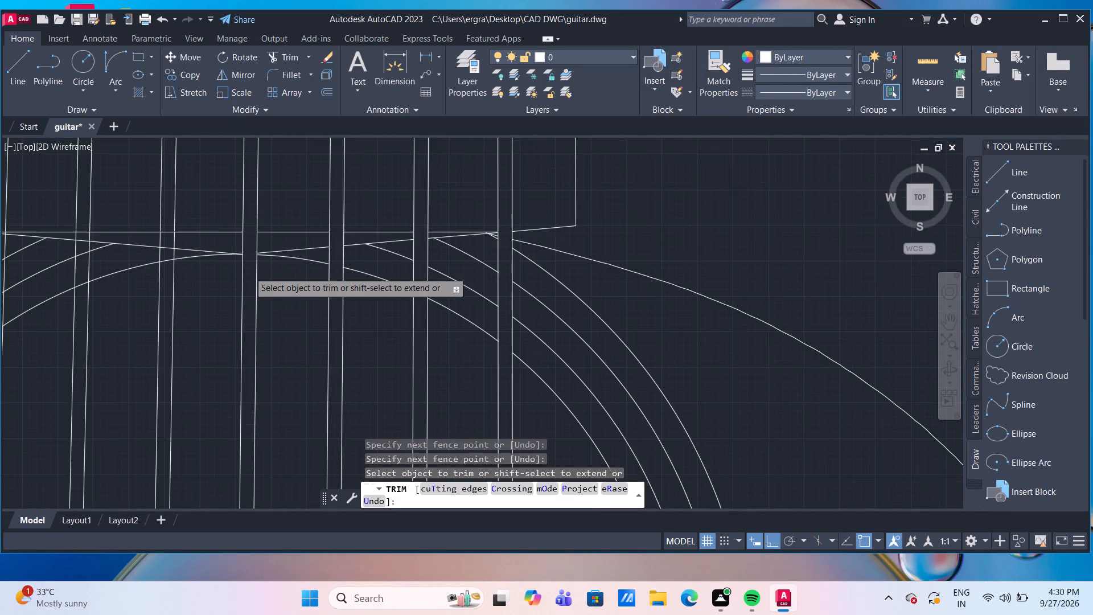
{"action": "scroll", "coordinate": [240, 280], "scroll_direction": "up", "scroll_amount": 3}
{"action": "middle_click_drag", "start_coordinate": [211, 268], "coordinate": [218, 268]}
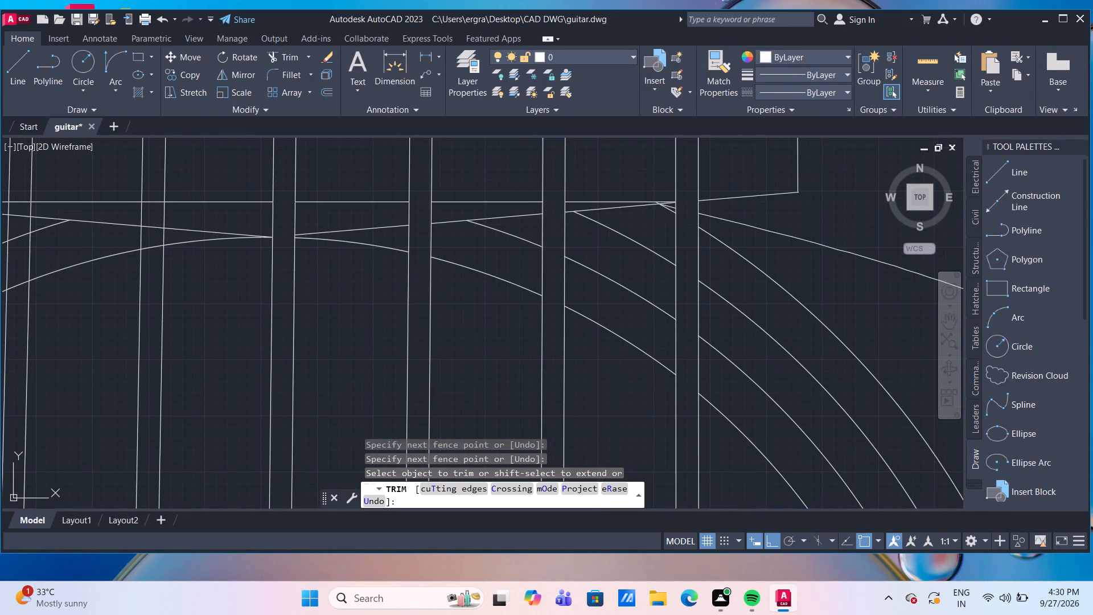
{"action": "middle_click_drag", "start_coordinate": [218, 268], "coordinate": [377, 293]}
{"action": "left_click_drag", "start_coordinate": [317, 218], "coordinate": [319, 223]}
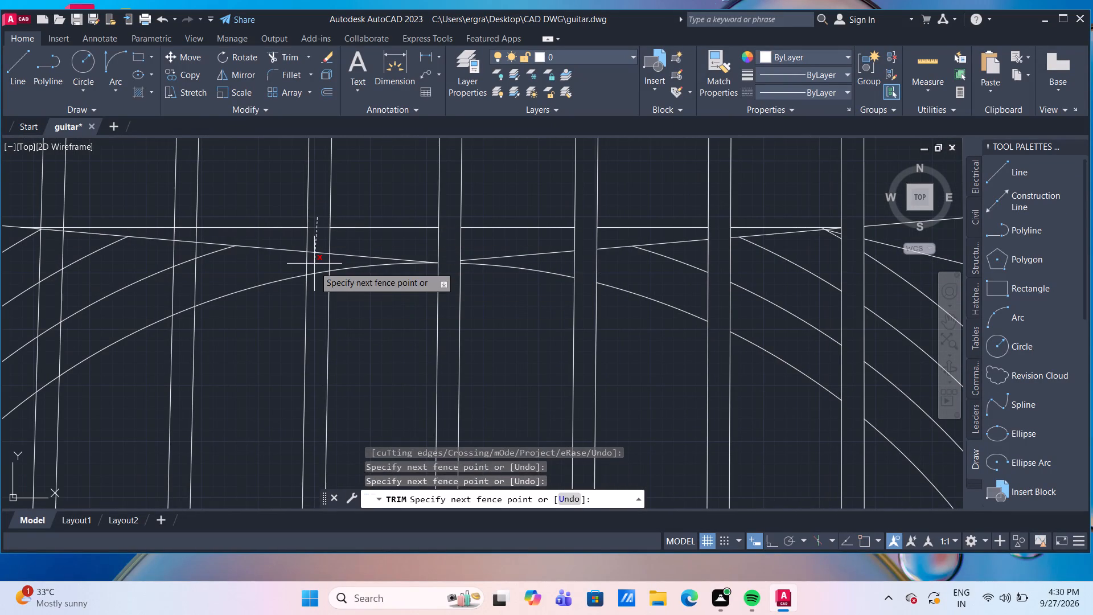
{"action": "left_click", "coordinate": [315, 290]}
Trim the neck's edge lines and upper soundhole arcs inside the two leftmost string pairs.
{"action": "left_click", "coordinate": [182, 216]}
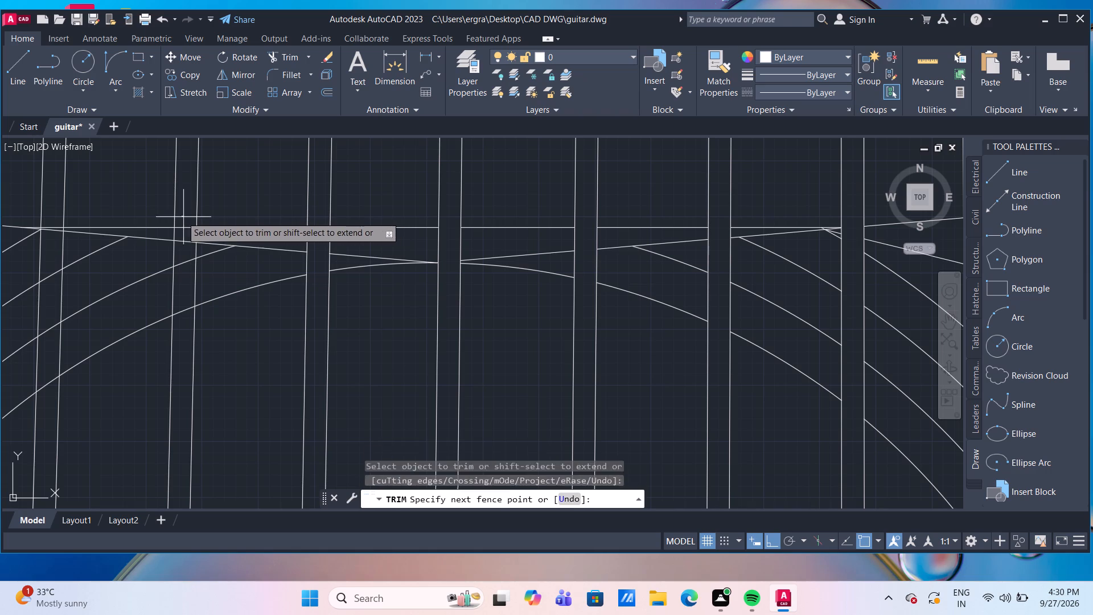
{"action": "left_click", "coordinate": [181, 326]}
{"action": "scroll", "coordinate": [181, 326], "scroll_direction": "down", "scroll_amount": 4}
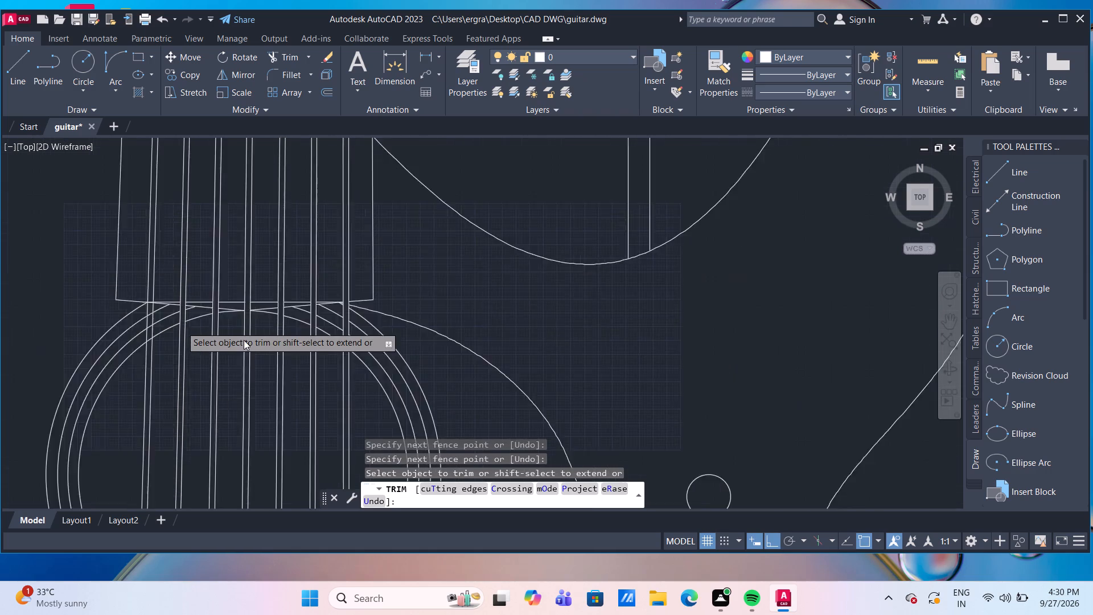
{"action": "scroll", "coordinate": [195, 328], "scroll_direction": "up", "scroll_amount": 5}
{"action": "left_click", "coordinate": [105, 233]}
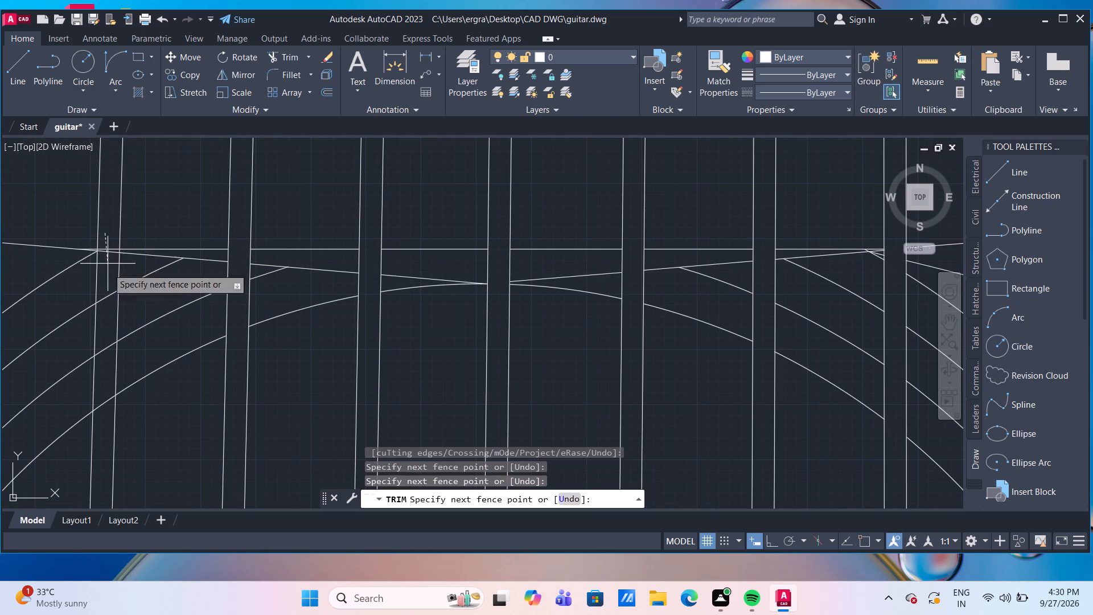
{"action": "left_click", "coordinate": [102, 415]}
{"action": "scroll", "coordinate": [172, 403], "scroll_direction": "down", "scroll_amount": 3}
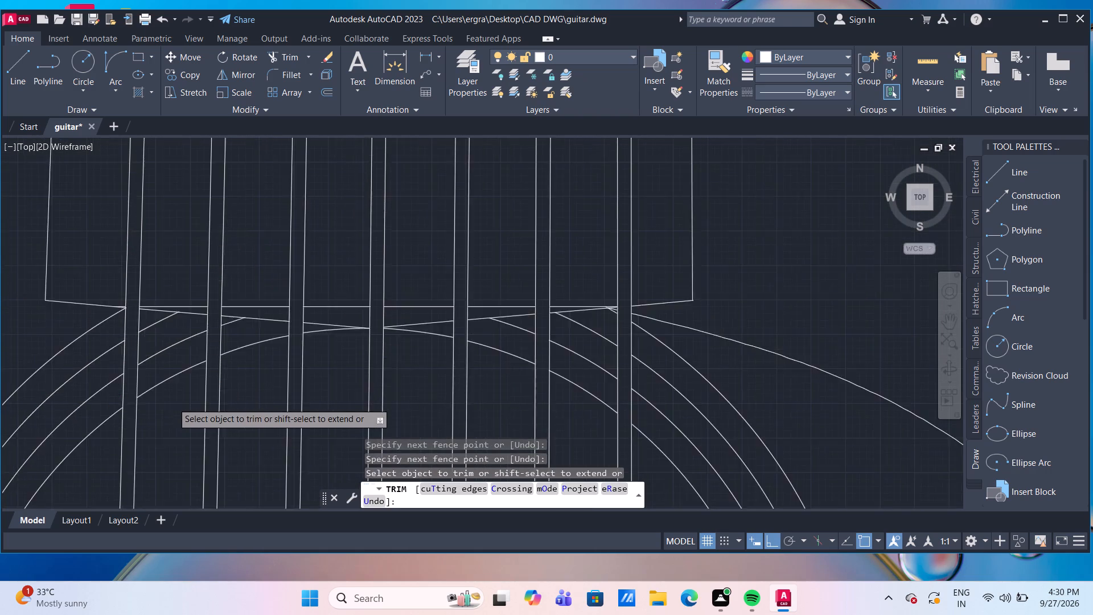
{"action": "middle_click_drag", "start_coordinate": [516, 371], "coordinate": [511, 323]}
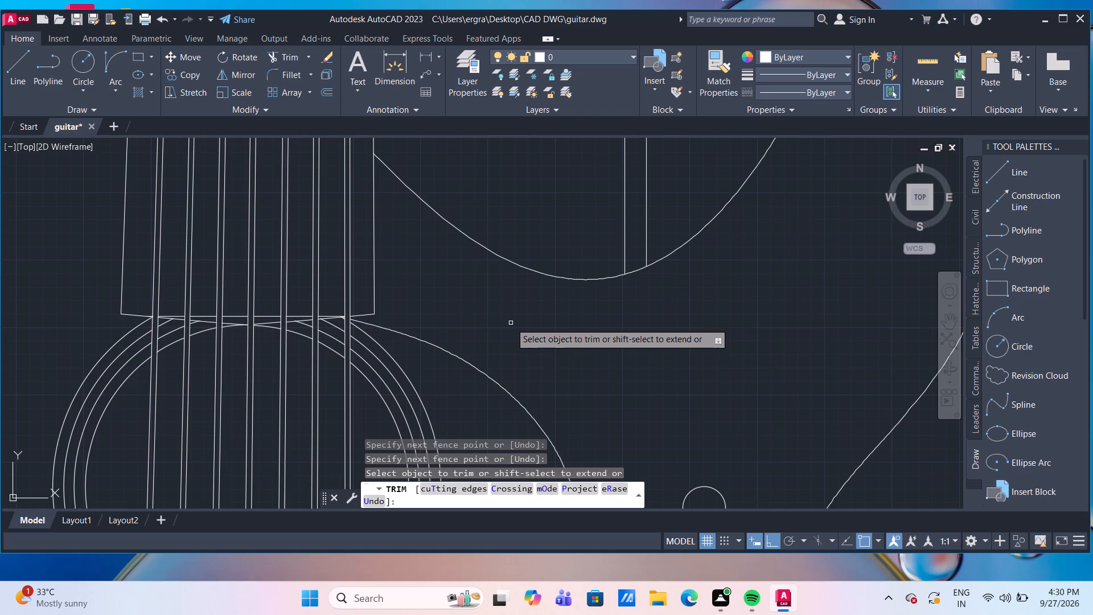
{"action": "scroll", "coordinate": [636, 335], "scroll_direction": "down", "scroll_amount": 3}
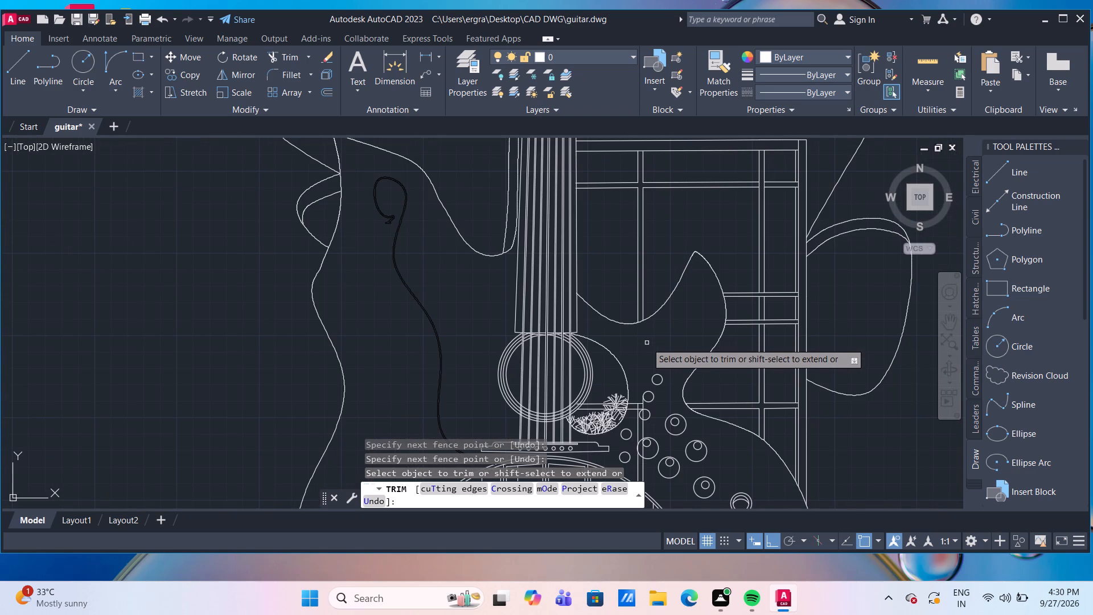
{"action": "middle_click_drag", "start_coordinate": [647, 343], "coordinate": [546, 395]}
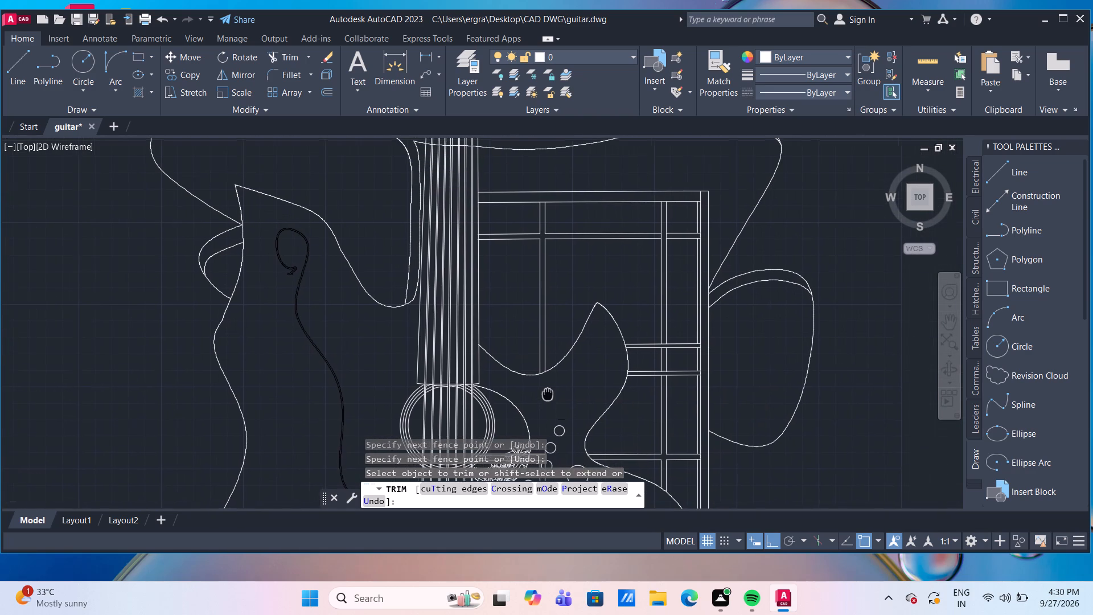
{"action": "middle_click_drag", "start_coordinate": [837, 250], "coordinate": [776, 240]}
{"action": "scroll", "coordinate": [776, 240], "scroll_direction": "down", "scroll_amount": 1}
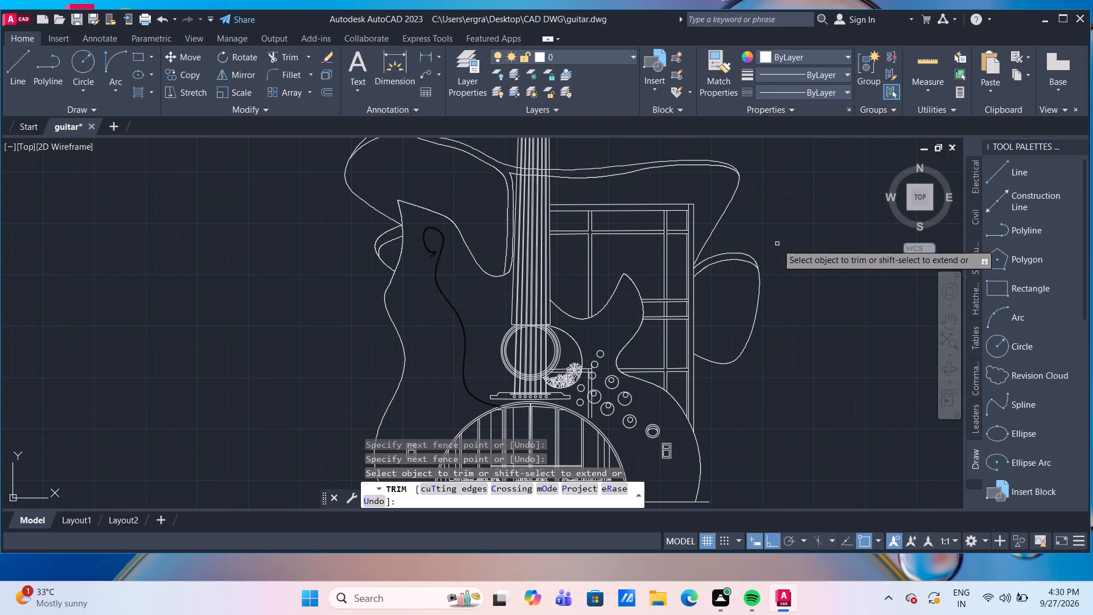
{"action": "key", "text": "Escape"}
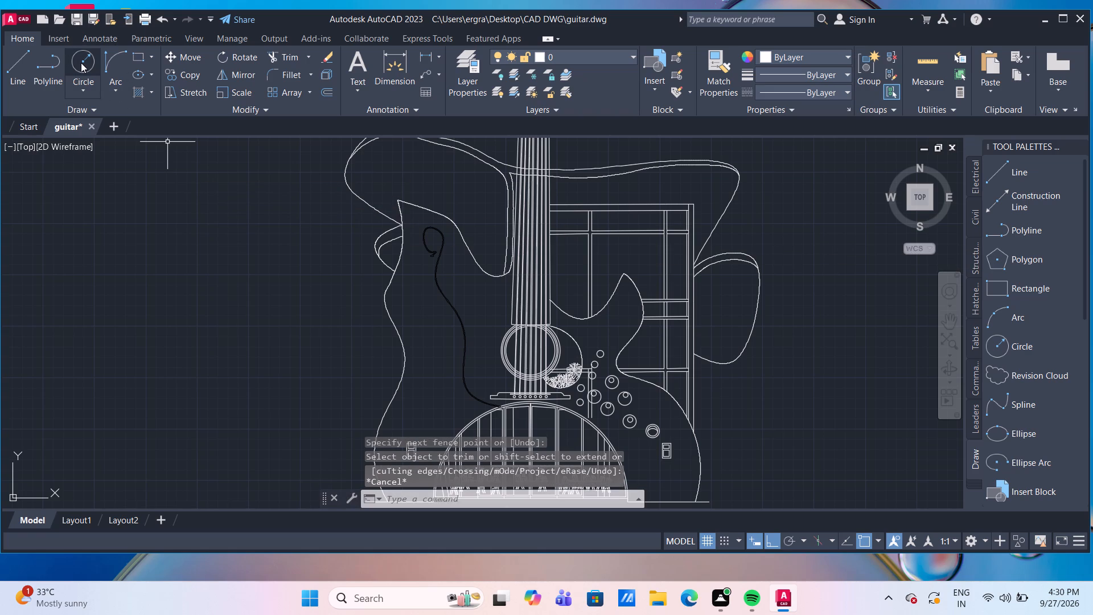
Draw a circle of radius 150 in the upper part of the rounded lobe to the right of the window grid.
{"action": "left_click", "coordinate": [81, 63]}
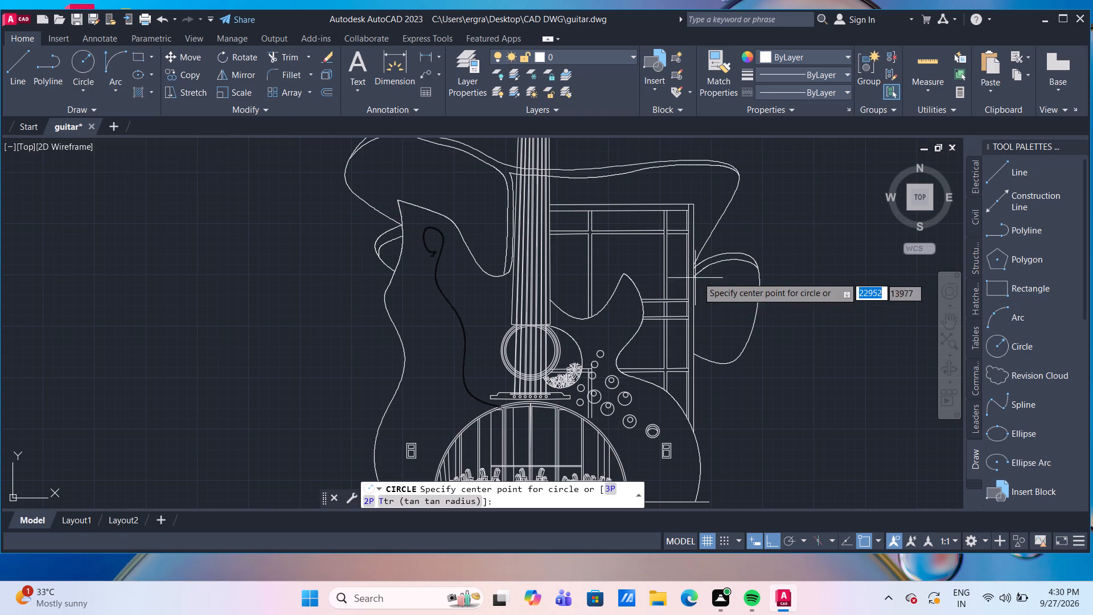
{"action": "scroll", "coordinate": [712, 296], "scroll_direction": "up", "scroll_amount": 1}
{"action": "middle_click_drag", "start_coordinate": [714, 301], "coordinate": [595, 216]}
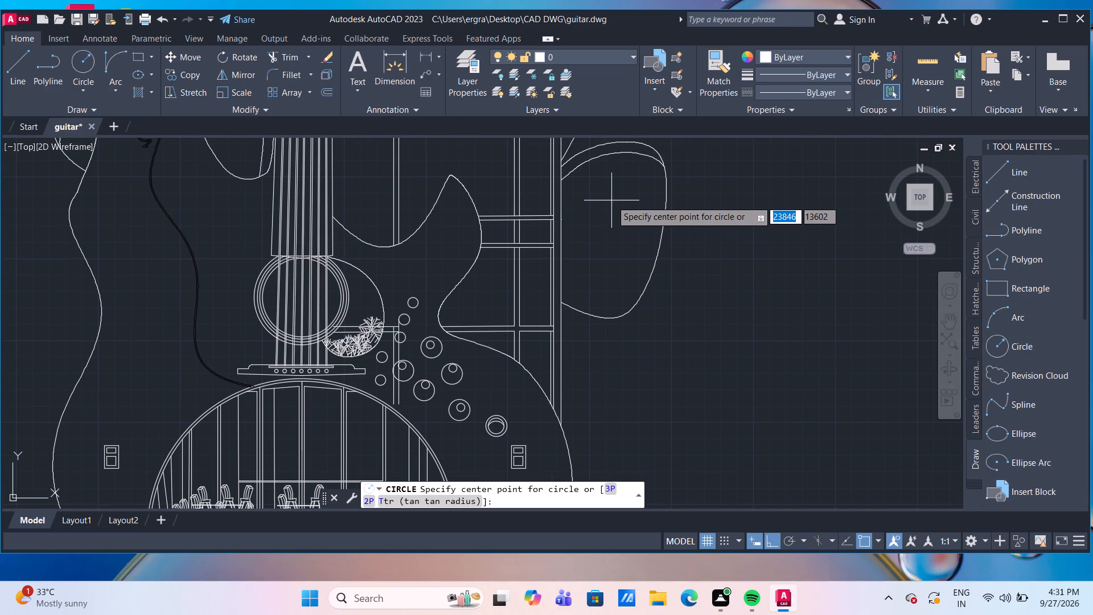
{"action": "left_click", "coordinate": [622, 196]}
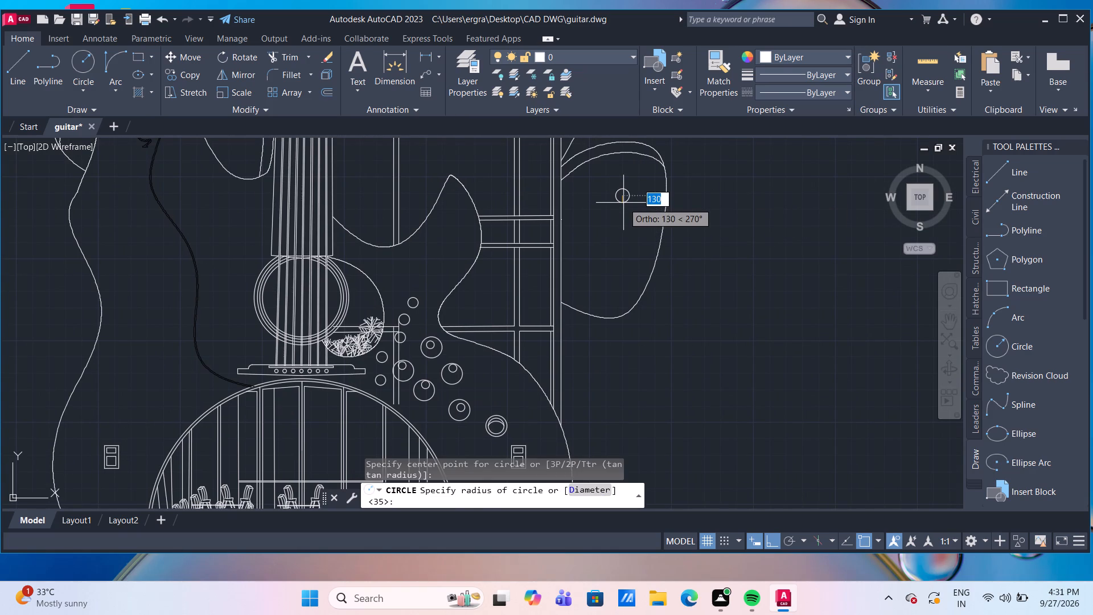
{"action": "type", "text": "150"}
{"action": "key", "text": "Return"}
Copy the 150-radius circle with Ortho off to a spot about 1,240 away at 250° in the lower part of the lobe.
{"action": "left_click", "coordinate": [623, 203]}
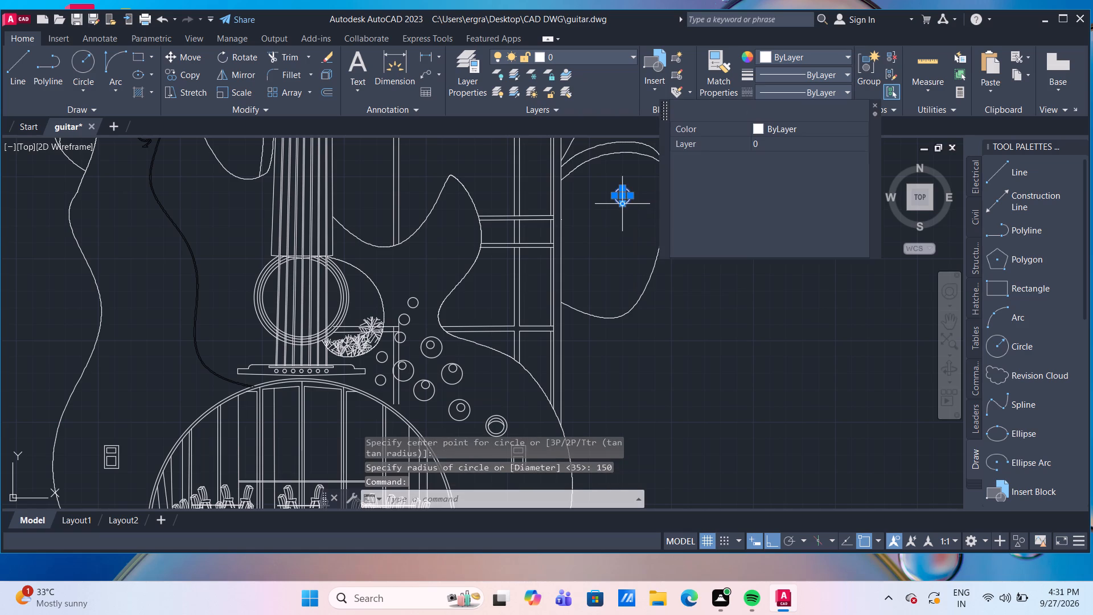
{"action": "type", "text": "co"}
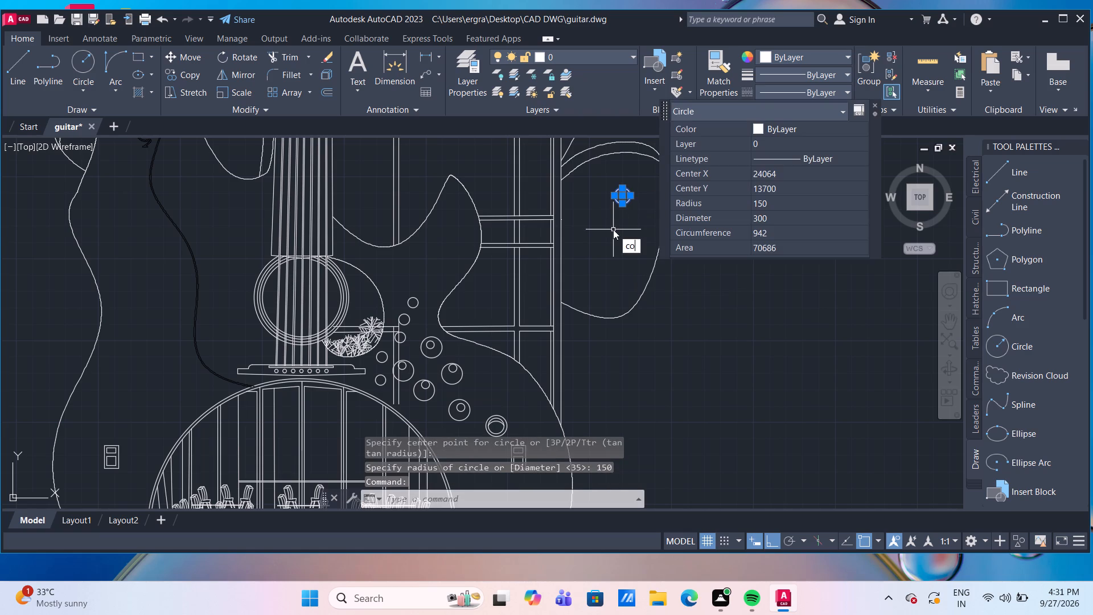
{"action": "key", "text": "Return"}
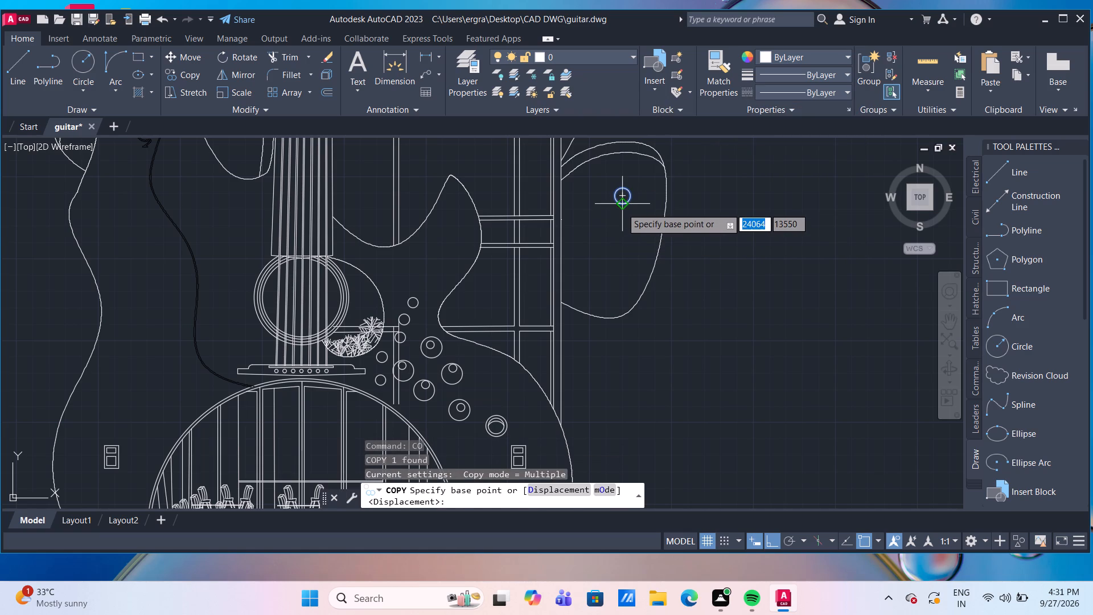
{"action": "left_click", "coordinate": [622, 208]}
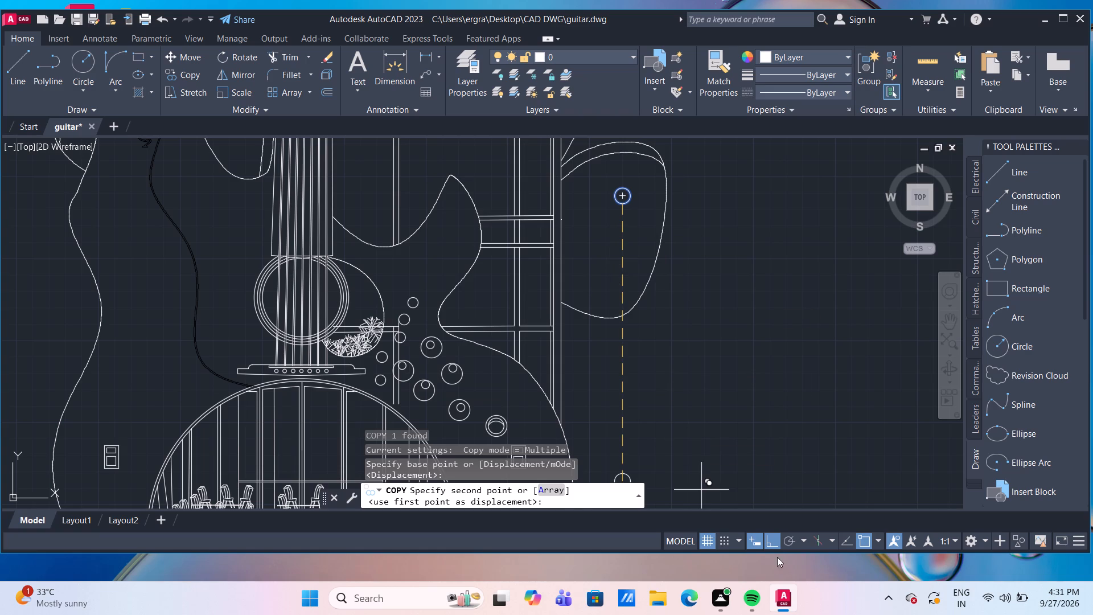
{"action": "left_click", "coordinate": [772, 544]}
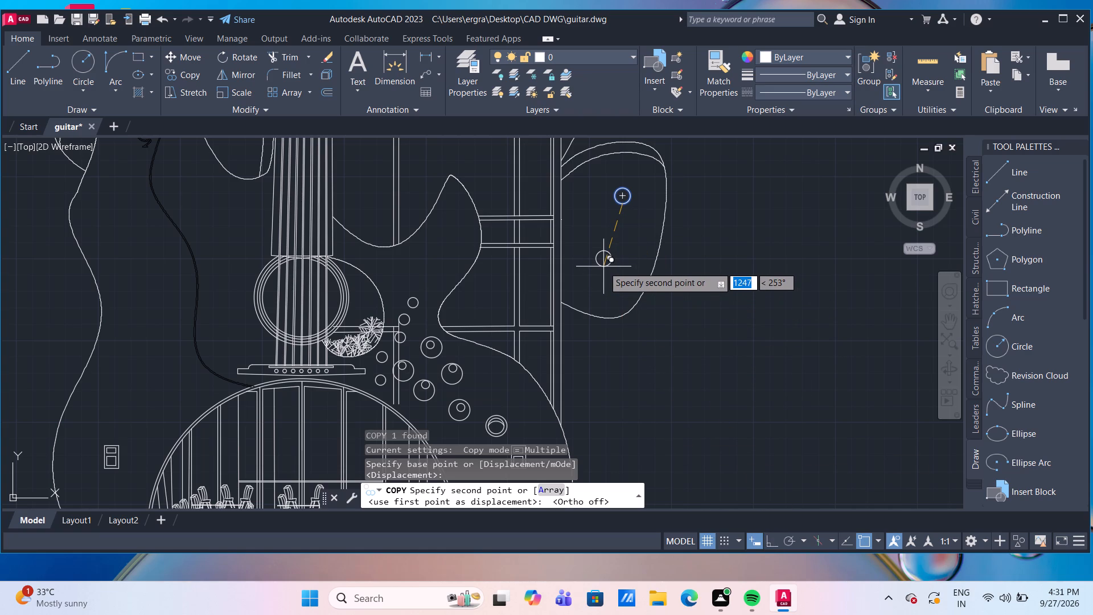
{"action": "left_click", "coordinate": [599, 265]}
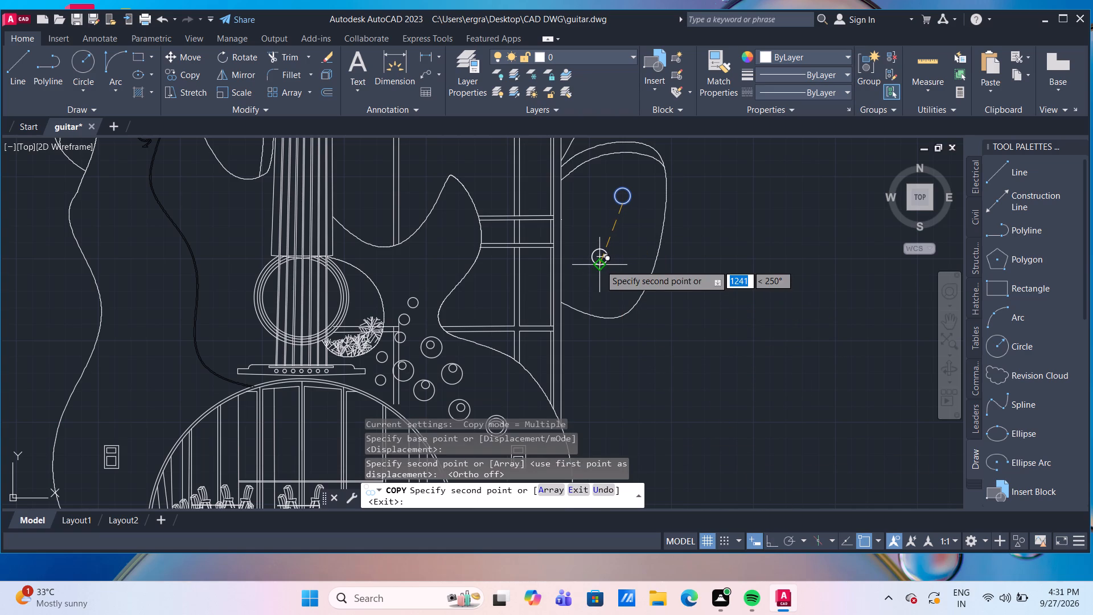
{"action": "key", "text": "Escape"}
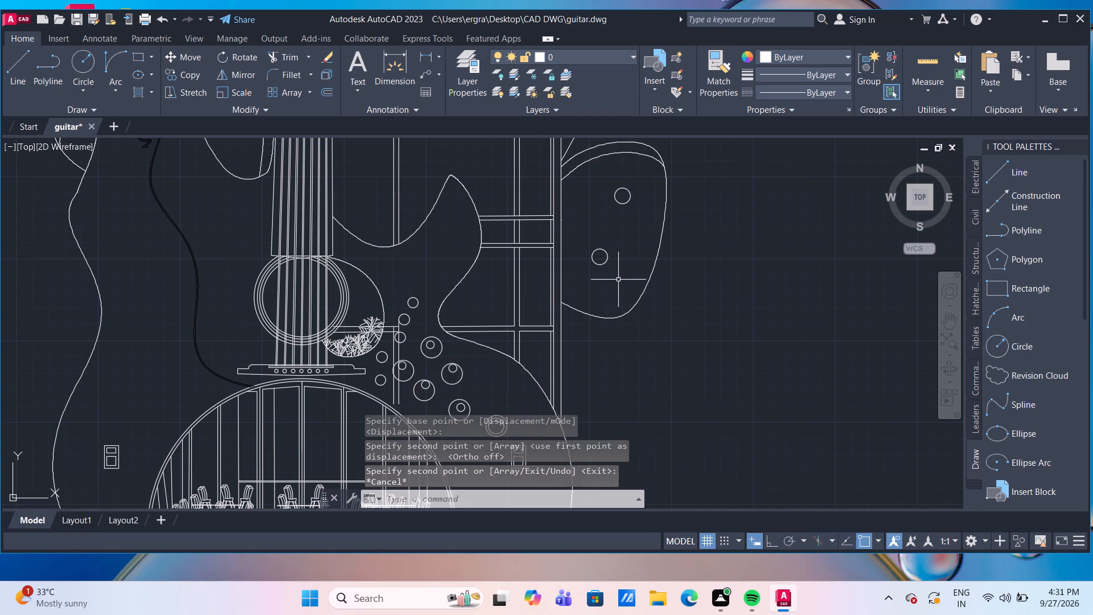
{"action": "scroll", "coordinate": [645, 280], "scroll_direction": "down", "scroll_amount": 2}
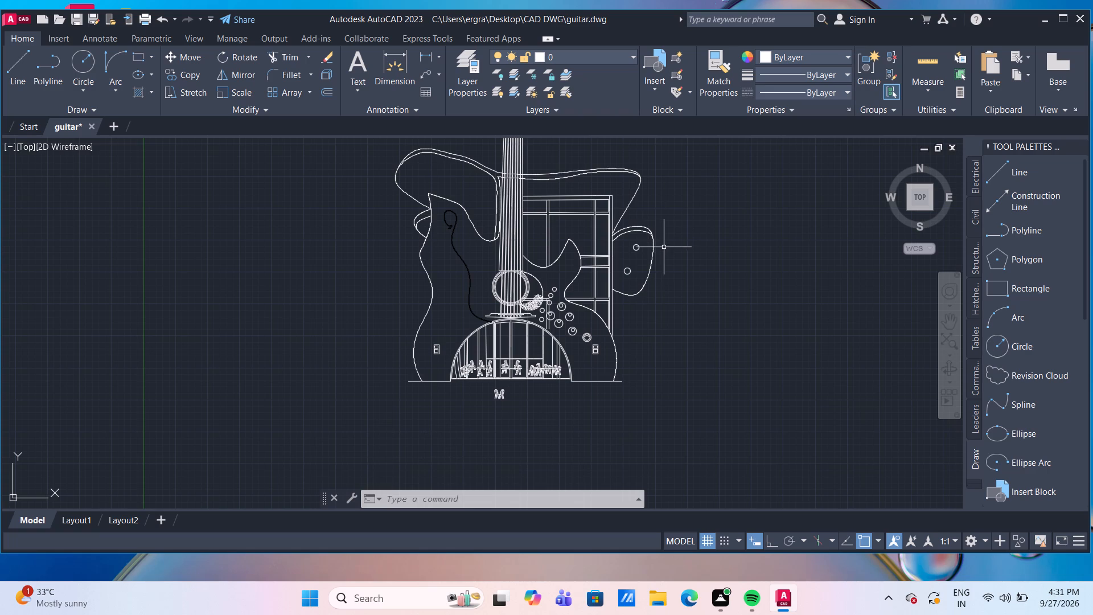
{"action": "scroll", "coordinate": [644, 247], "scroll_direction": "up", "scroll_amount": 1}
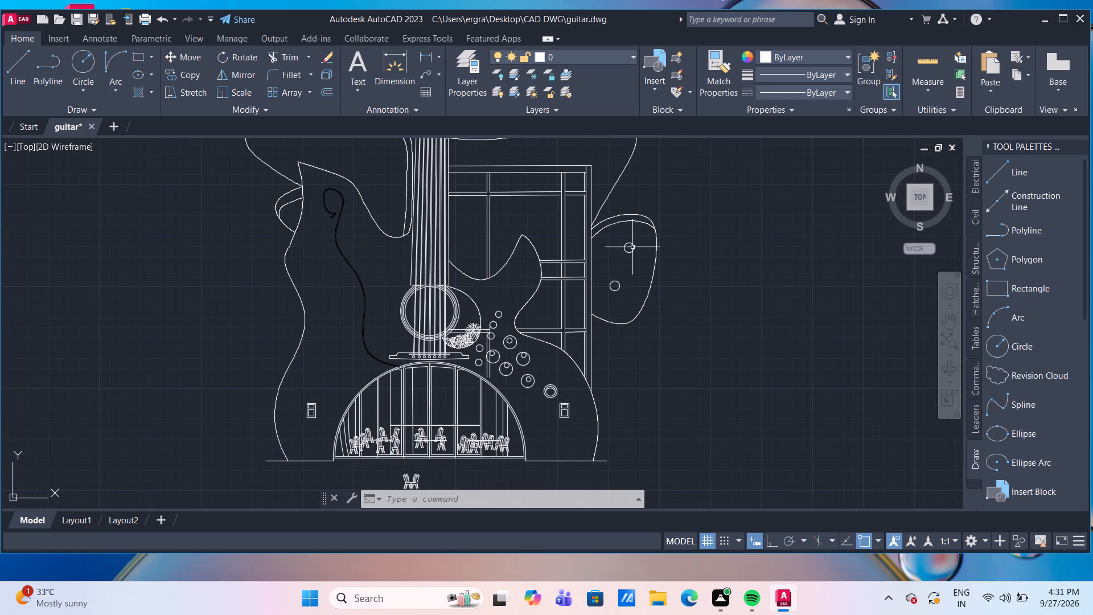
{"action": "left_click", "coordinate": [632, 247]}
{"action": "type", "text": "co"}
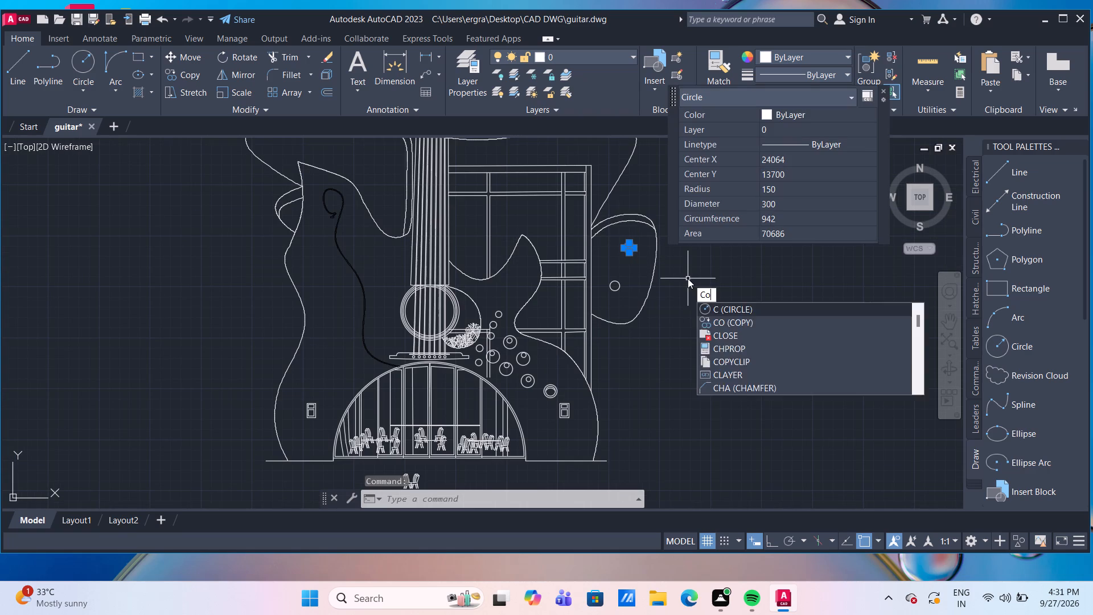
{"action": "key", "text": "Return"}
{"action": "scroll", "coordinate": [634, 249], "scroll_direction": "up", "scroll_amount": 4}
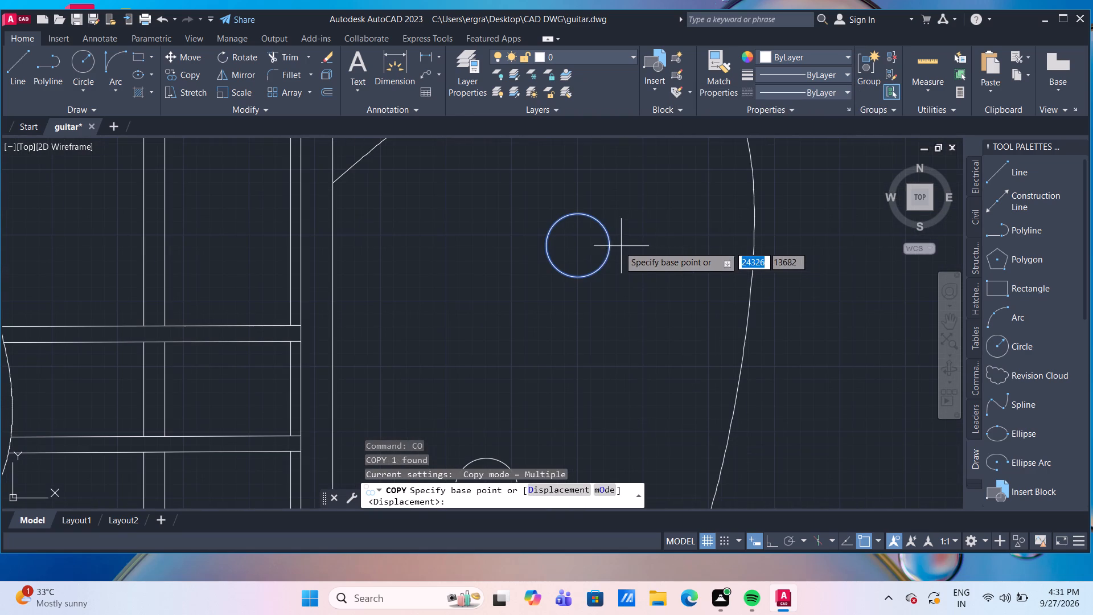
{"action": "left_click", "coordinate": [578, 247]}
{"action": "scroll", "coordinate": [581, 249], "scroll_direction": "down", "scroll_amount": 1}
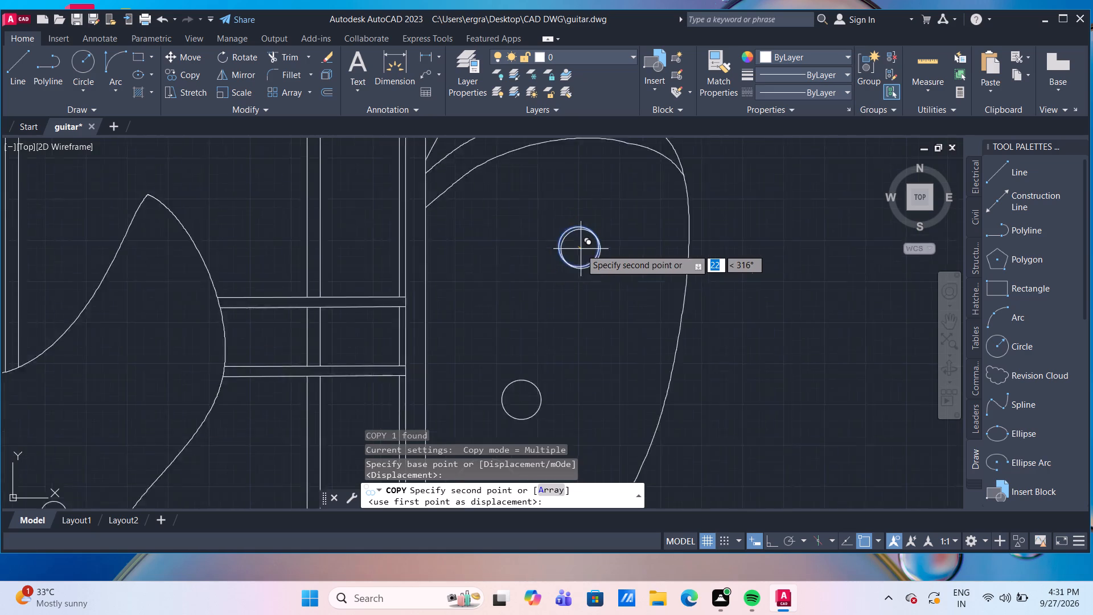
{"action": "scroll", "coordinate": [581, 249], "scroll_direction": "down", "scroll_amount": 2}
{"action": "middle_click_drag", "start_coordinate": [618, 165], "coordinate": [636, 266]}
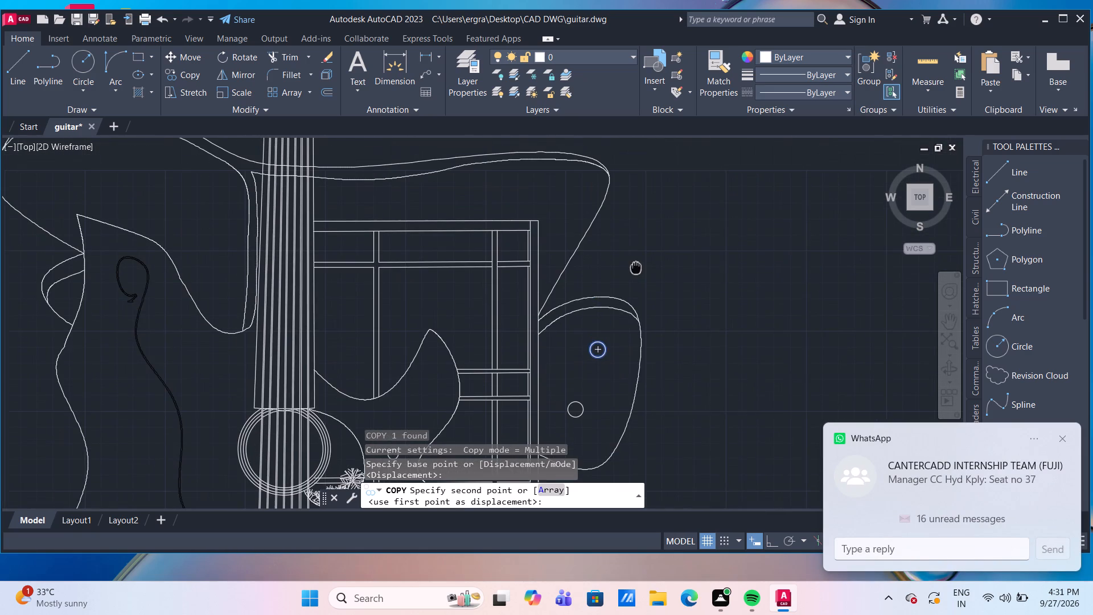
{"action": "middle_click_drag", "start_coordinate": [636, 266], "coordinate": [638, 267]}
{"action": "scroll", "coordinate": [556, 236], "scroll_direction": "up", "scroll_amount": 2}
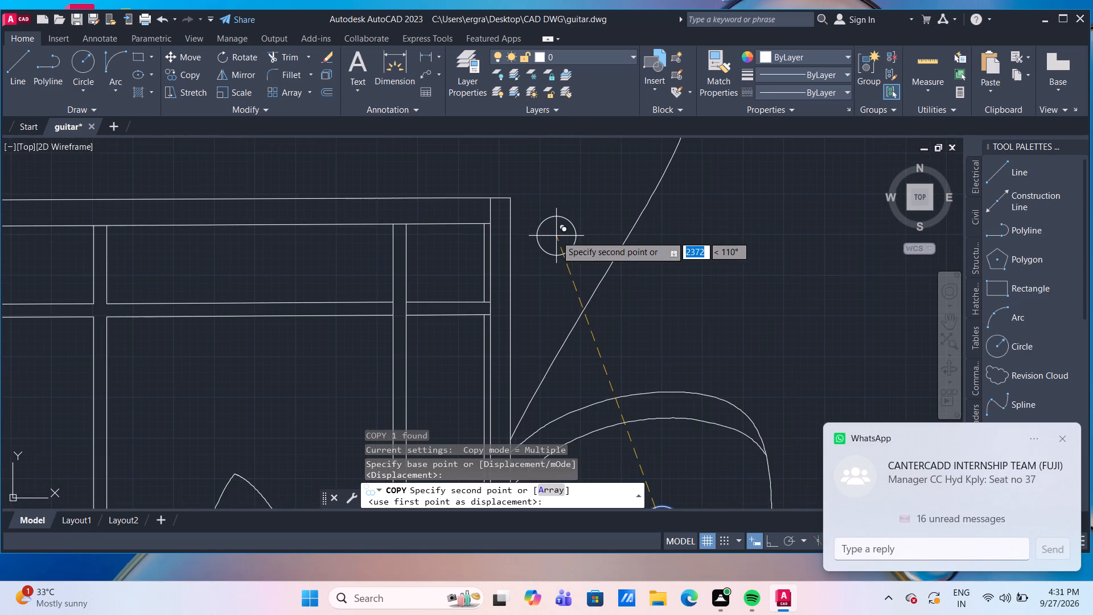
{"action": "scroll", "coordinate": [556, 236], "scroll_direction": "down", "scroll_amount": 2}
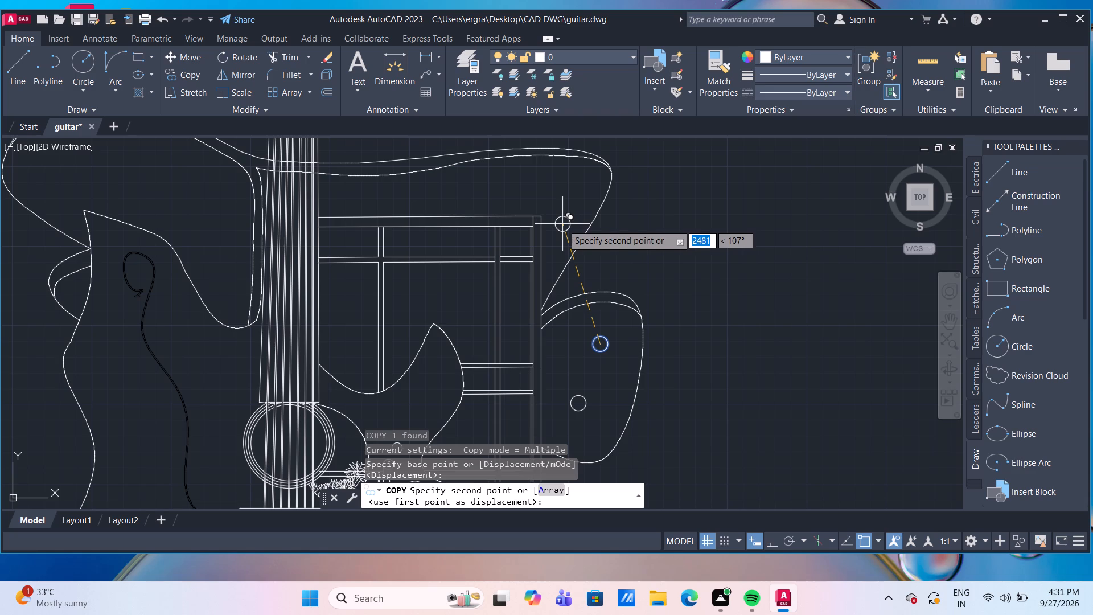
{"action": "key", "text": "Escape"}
Set the radius of both circles in the rounded lobe to 100.
{"action": "middle_click_drag", "start_coordinate": [593, 364], "coordinate": [588, 338]}
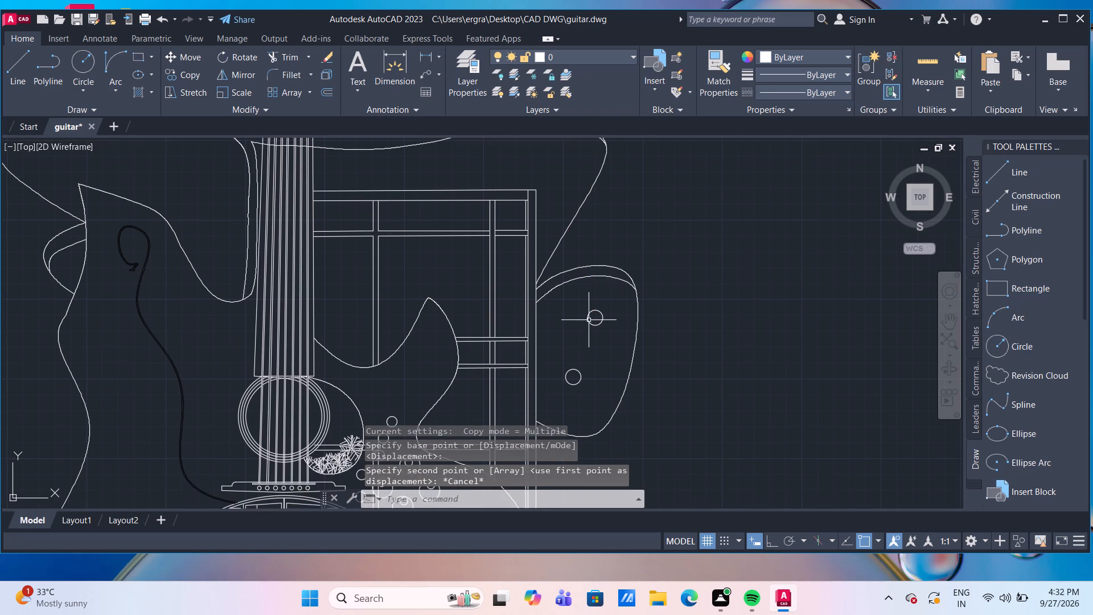
{"action": "left_click_drag", "start_coordinate": [601, 394], "coordinate": [595, 361]}
{"action": "left_click", "coordinate": [573, 298]}
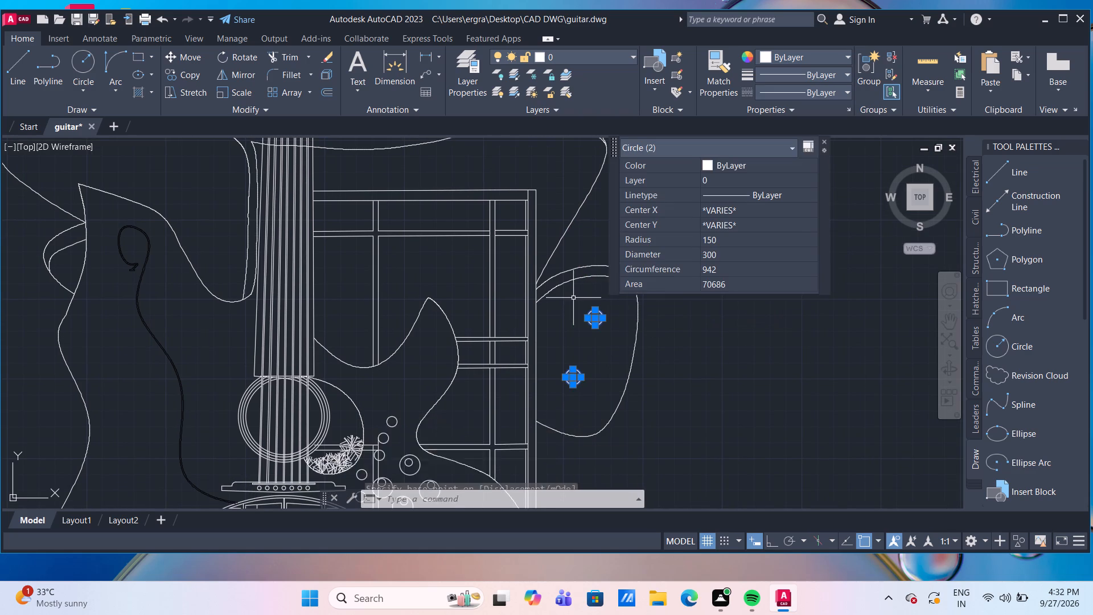
{"action": "left_click", "coordinate": [728, 237]}
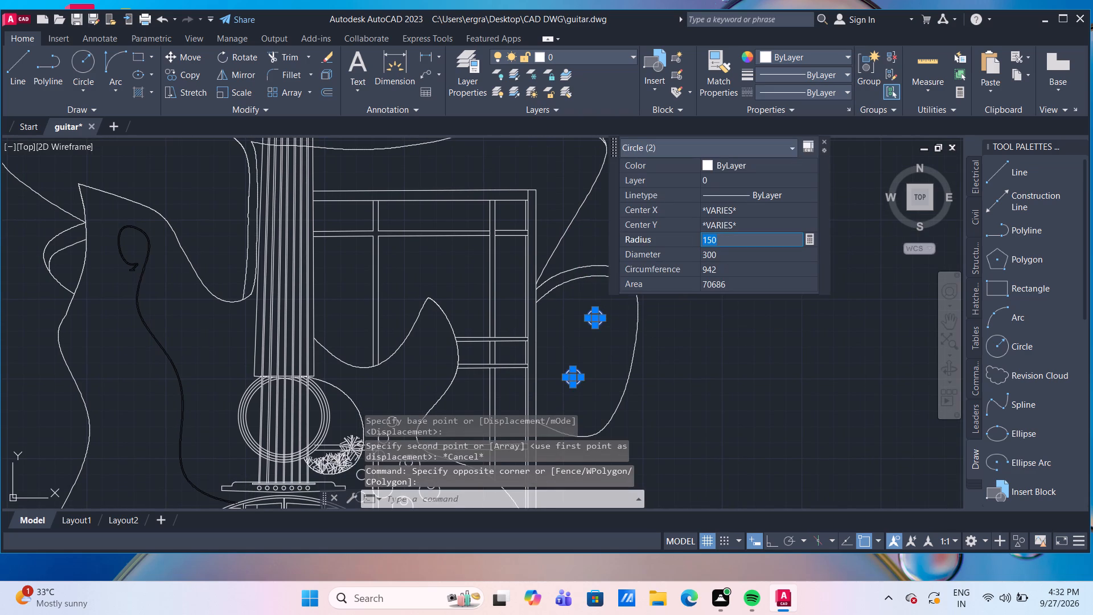
{"action": "type", "text": "100"}
{"action": "key", "text": "Return"}
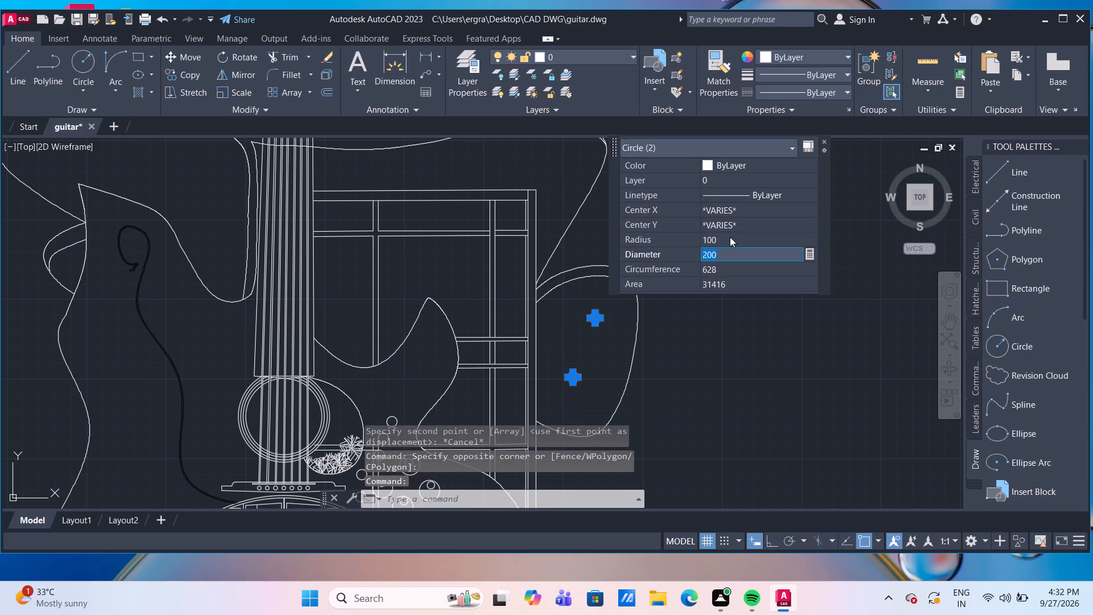
{"action": "key", "text": "Escape"}
Copy the lobe's lower circle to three spots in the right wing: one beside the window grid's upper corner and two above the grid.
{"action": "left_click", "coordinate": [573, 381]}
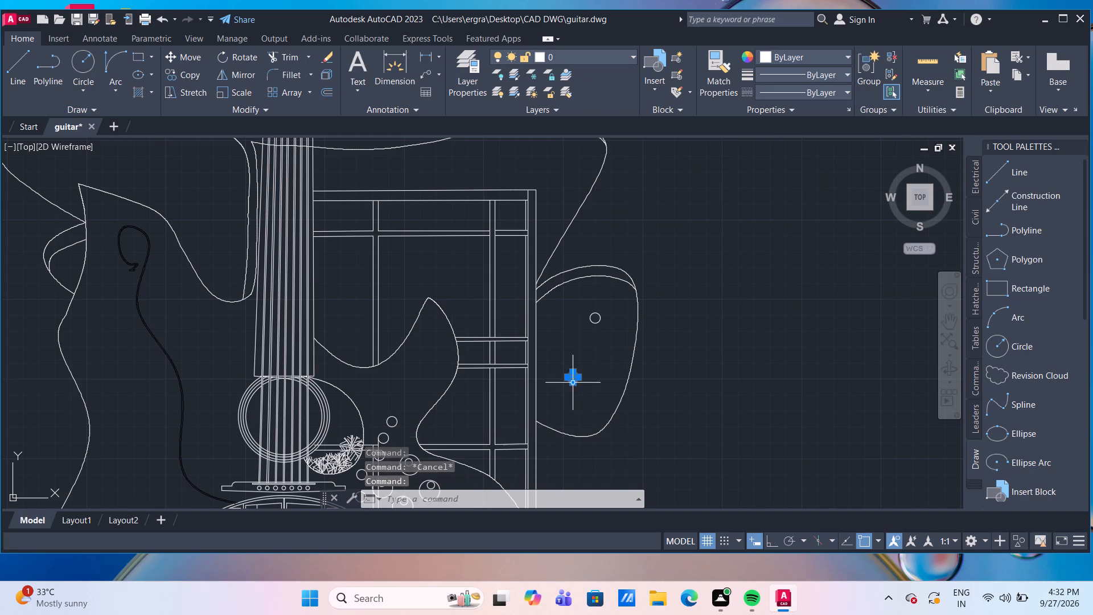
{"action": "type", "text": "co"}
{"action": "key", "text": "Return"}
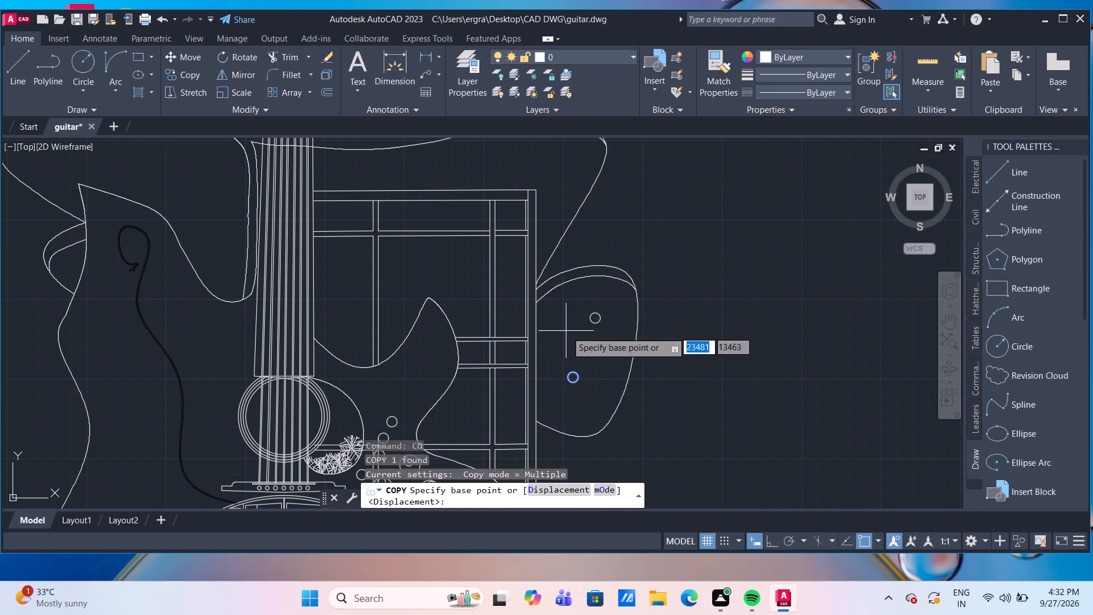
{"action": "left_click", "coordinate": [574, 380]}
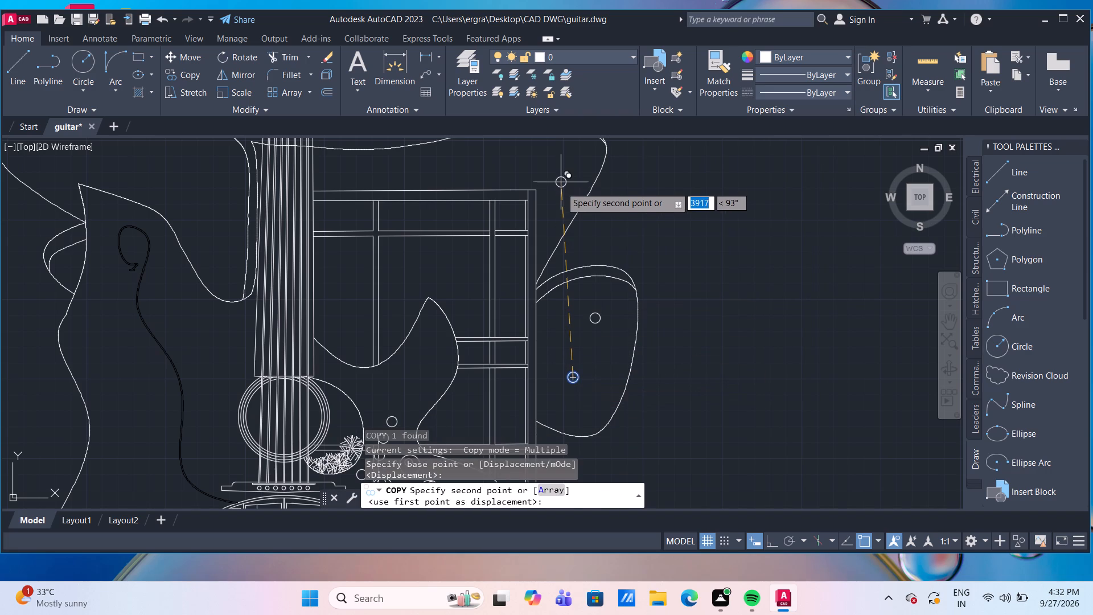
{"action": "middle_click_drag", "start_coordinate": [560, 193], "coordinate": [522, 294]}
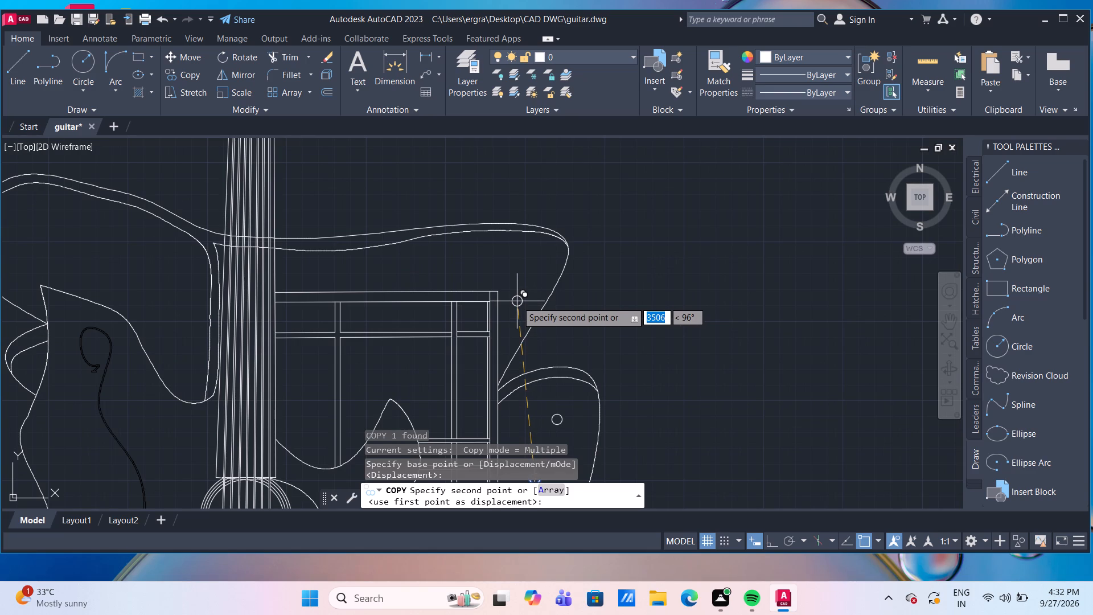
{"action": "left_click", "coordinate": [520, 301]}
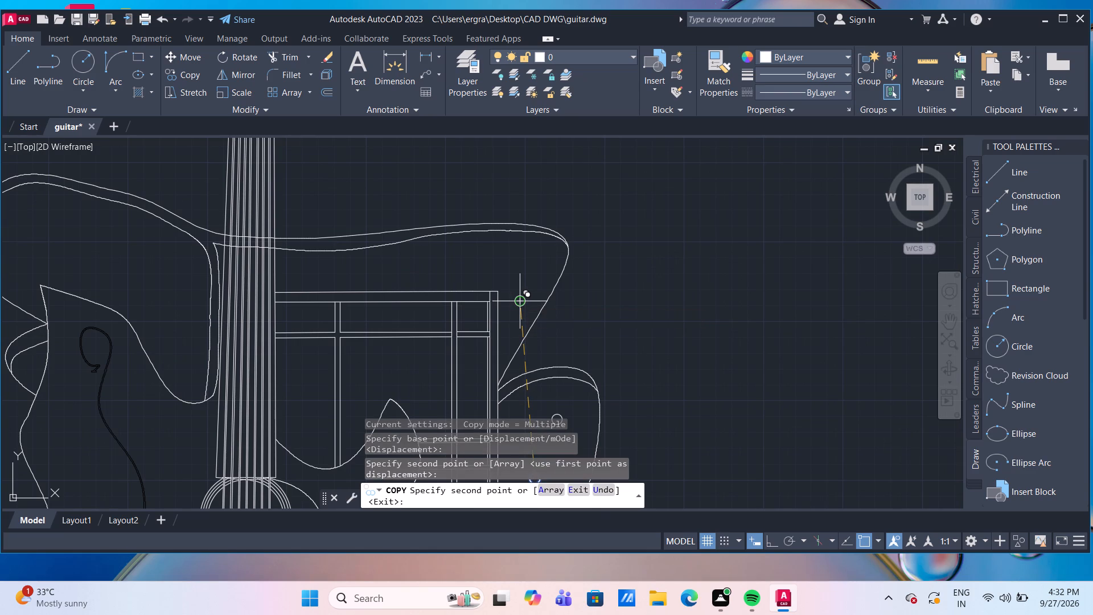
{"action": "left_click", "coordinate": [479, 270]}
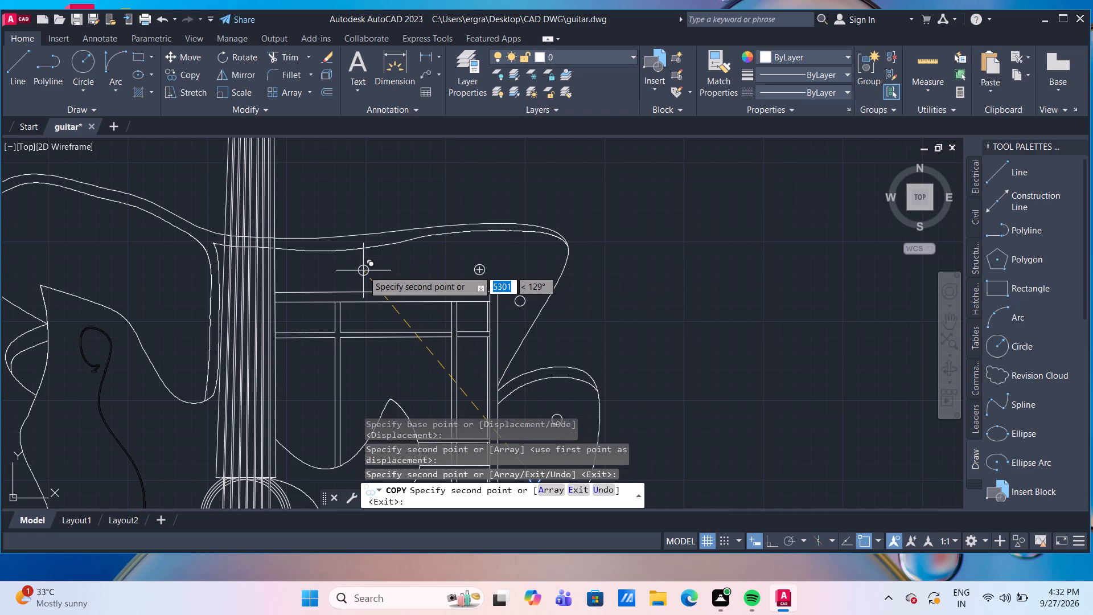
{"action": "left_click", "coordinate": [363, 270]}
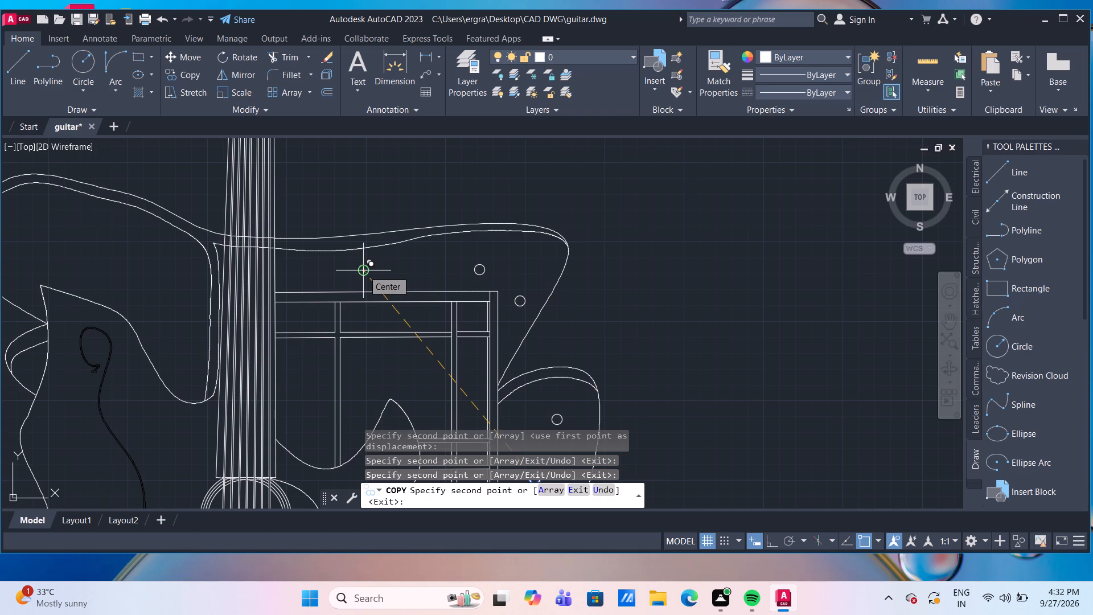
Place two more copies of the circle in the rounded outer end of the wing left of the neck.
{"action": "scroll", "coordinate": [217, 285], "scroll_direction": "down", "scroll_amount": 2}
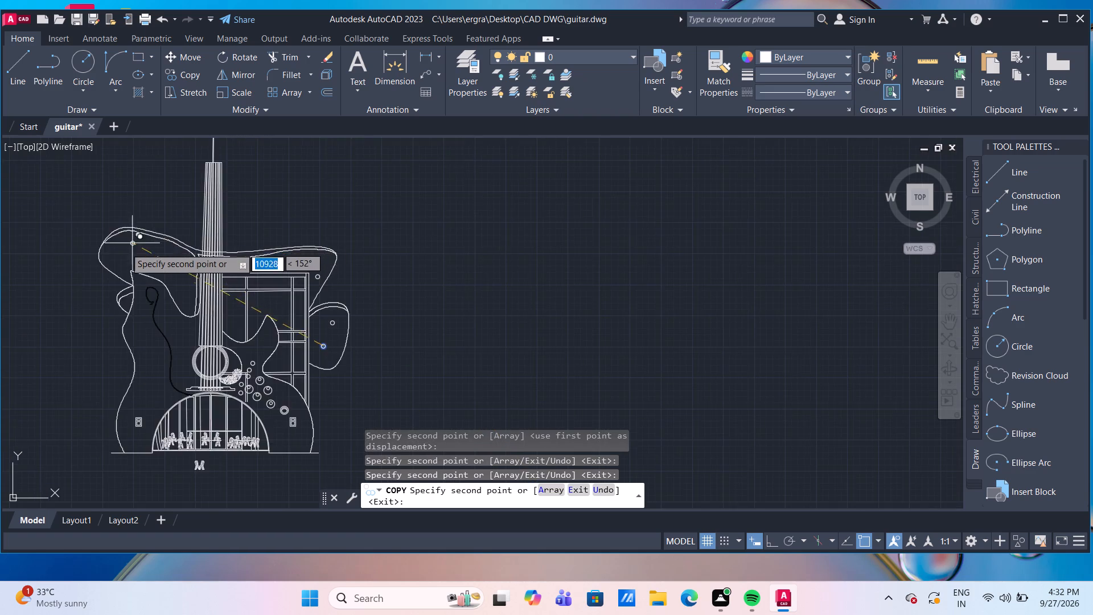
{"action": "scroll", "coordinate": [125, 249], "scroll_direction": "up", "scroll_amount": 3}
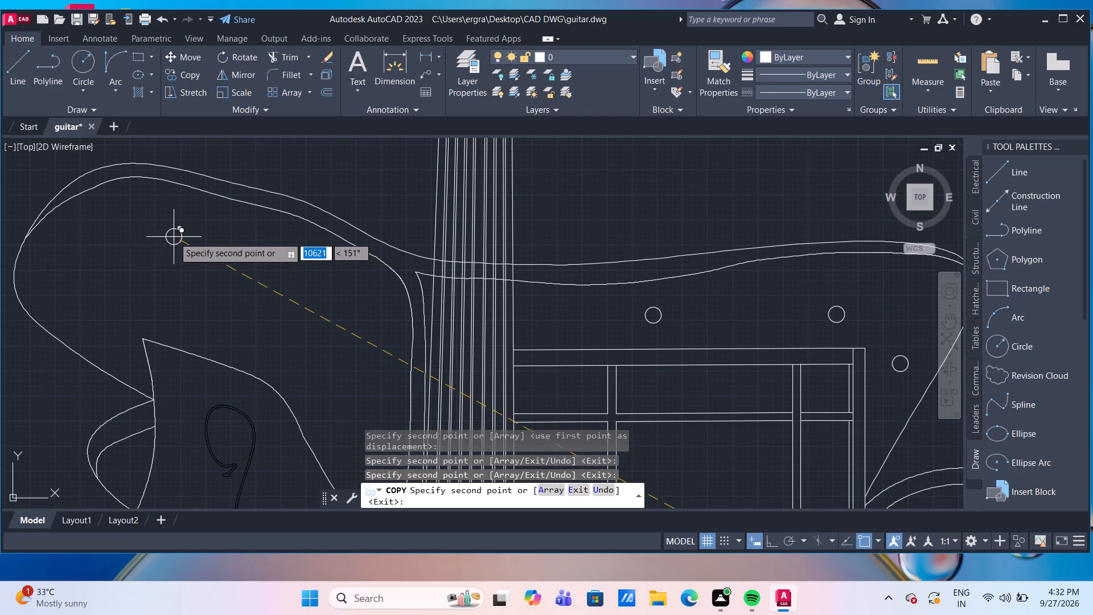
{"action": "left_click", "coordinate": [174, 237]}
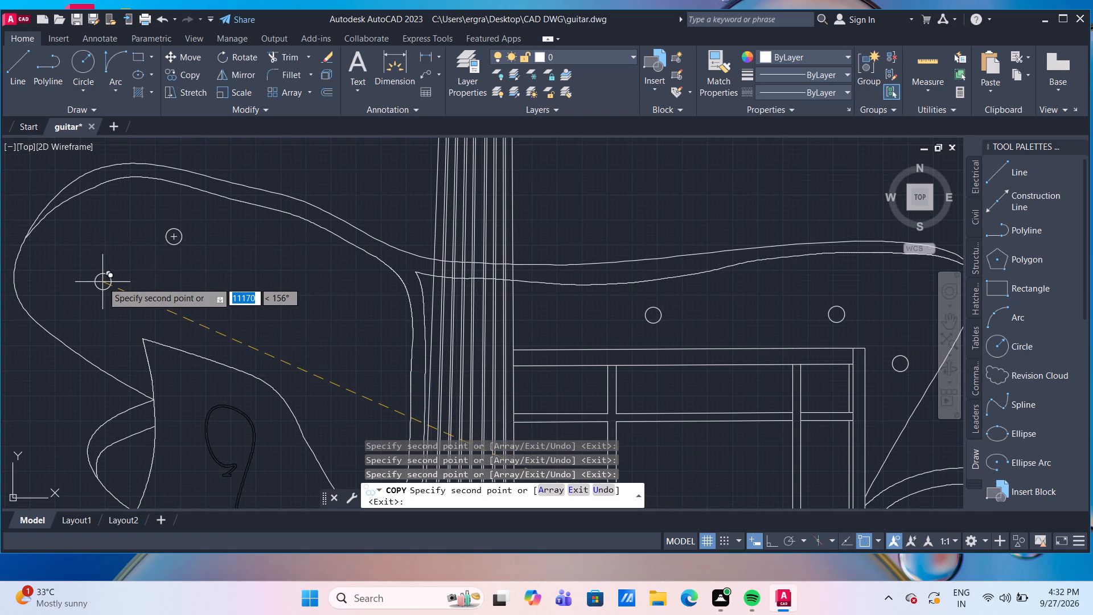
{"action": "left_click", "coordinate": [102, 283]}
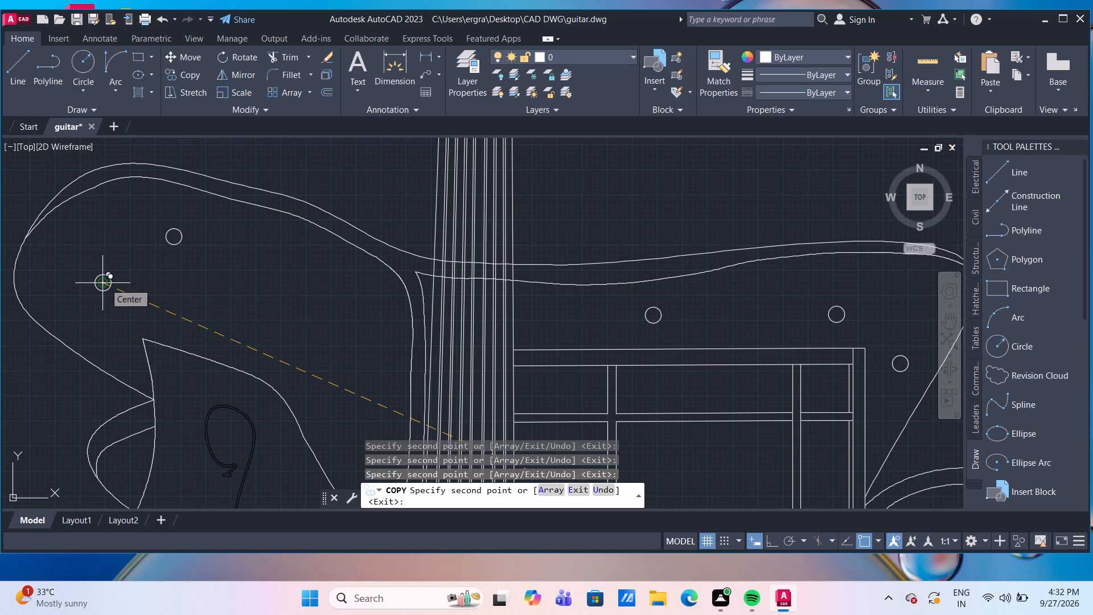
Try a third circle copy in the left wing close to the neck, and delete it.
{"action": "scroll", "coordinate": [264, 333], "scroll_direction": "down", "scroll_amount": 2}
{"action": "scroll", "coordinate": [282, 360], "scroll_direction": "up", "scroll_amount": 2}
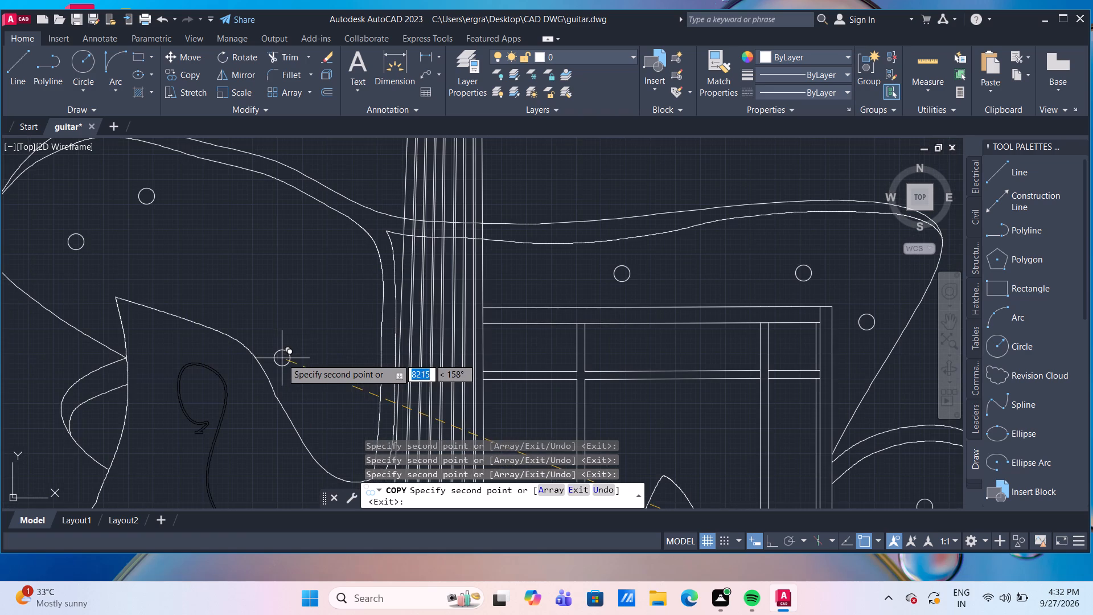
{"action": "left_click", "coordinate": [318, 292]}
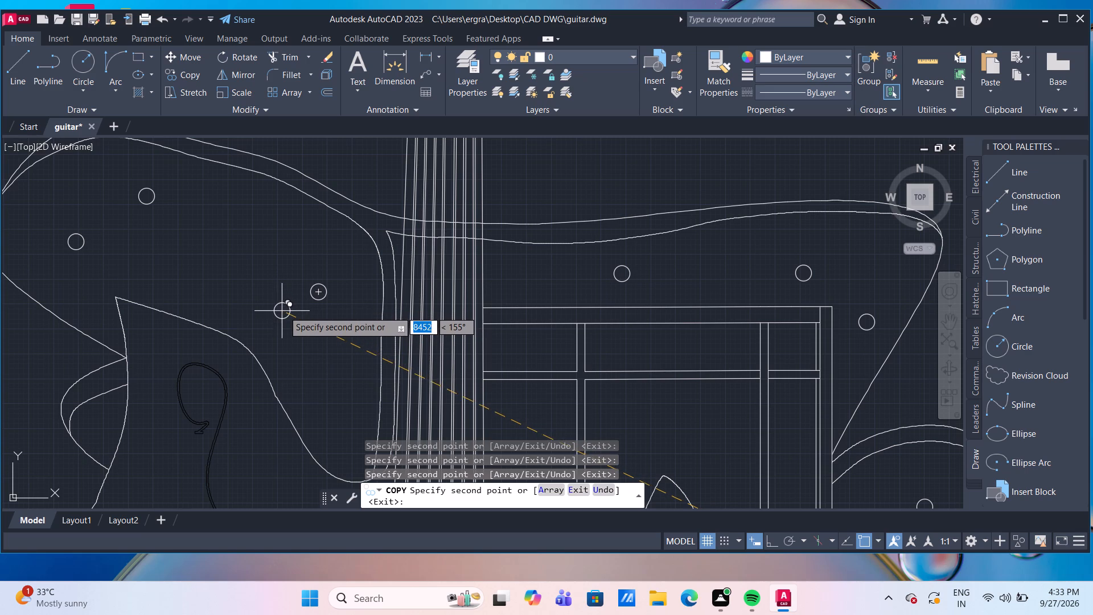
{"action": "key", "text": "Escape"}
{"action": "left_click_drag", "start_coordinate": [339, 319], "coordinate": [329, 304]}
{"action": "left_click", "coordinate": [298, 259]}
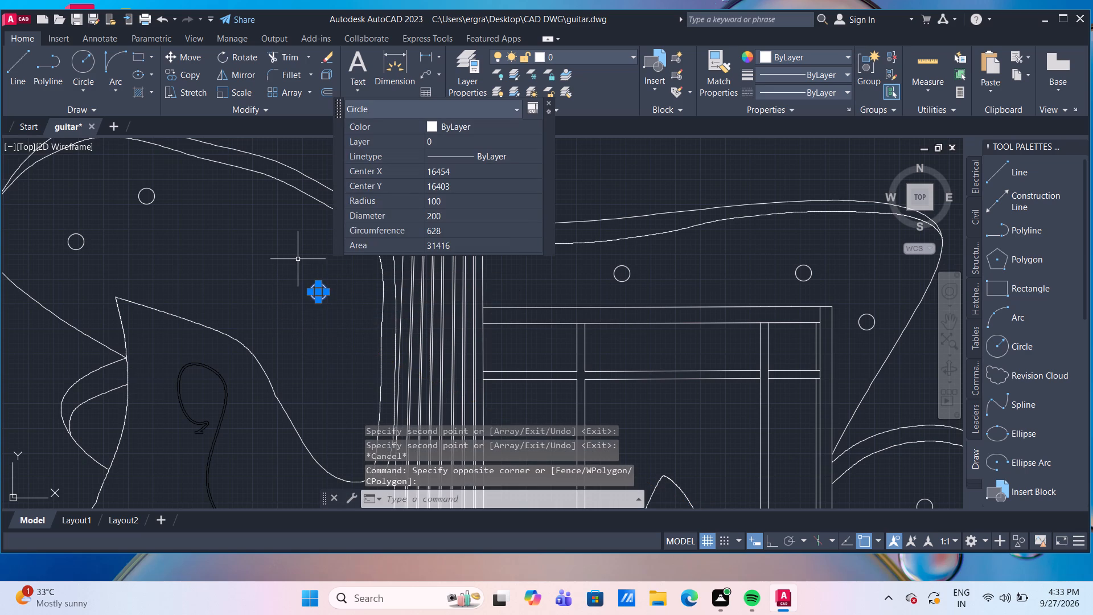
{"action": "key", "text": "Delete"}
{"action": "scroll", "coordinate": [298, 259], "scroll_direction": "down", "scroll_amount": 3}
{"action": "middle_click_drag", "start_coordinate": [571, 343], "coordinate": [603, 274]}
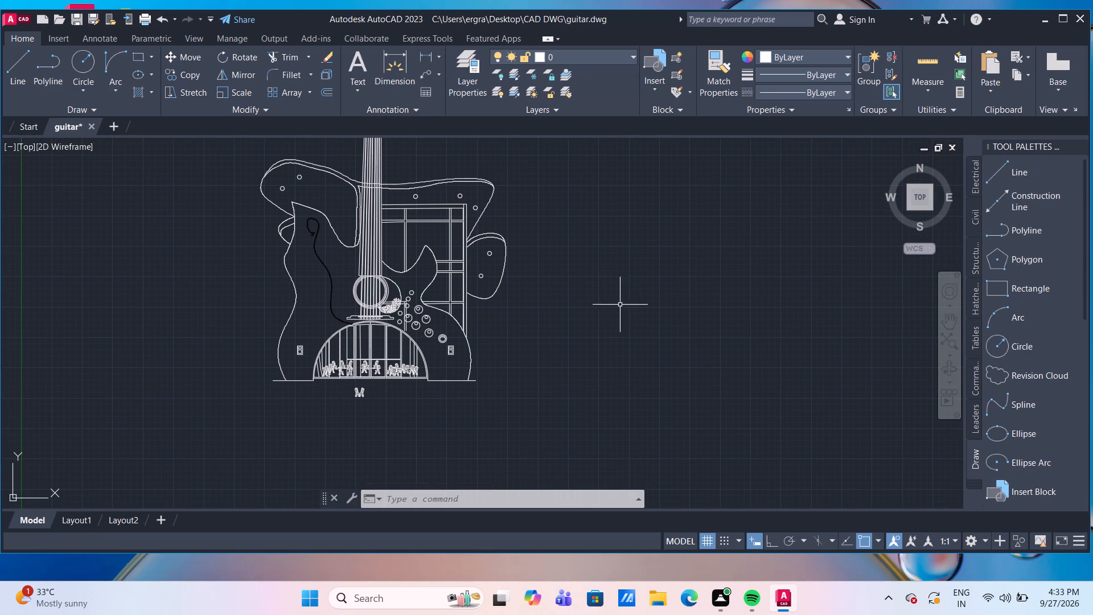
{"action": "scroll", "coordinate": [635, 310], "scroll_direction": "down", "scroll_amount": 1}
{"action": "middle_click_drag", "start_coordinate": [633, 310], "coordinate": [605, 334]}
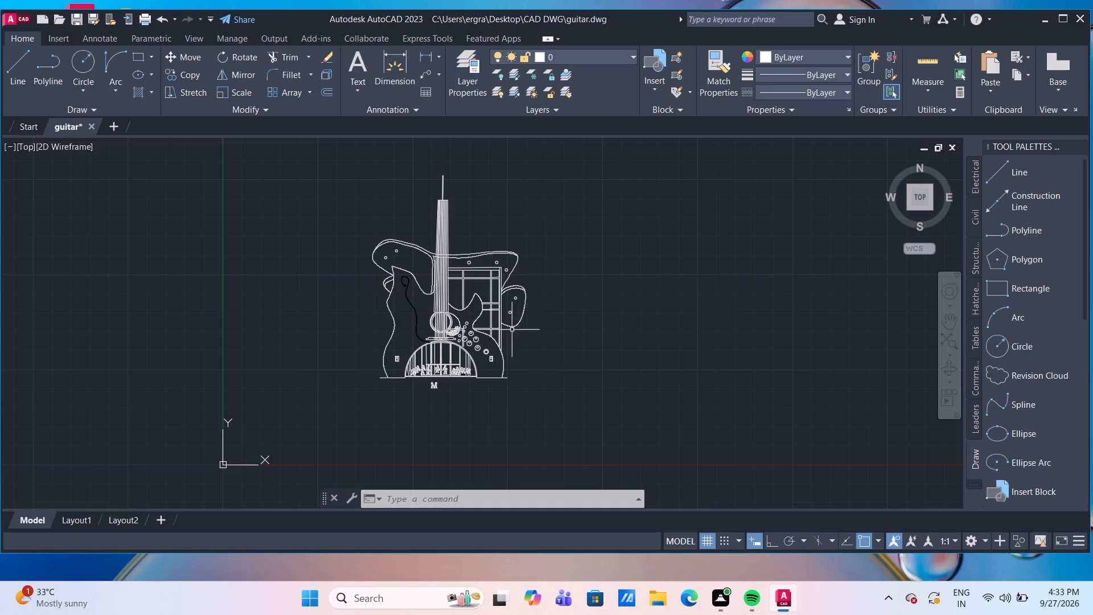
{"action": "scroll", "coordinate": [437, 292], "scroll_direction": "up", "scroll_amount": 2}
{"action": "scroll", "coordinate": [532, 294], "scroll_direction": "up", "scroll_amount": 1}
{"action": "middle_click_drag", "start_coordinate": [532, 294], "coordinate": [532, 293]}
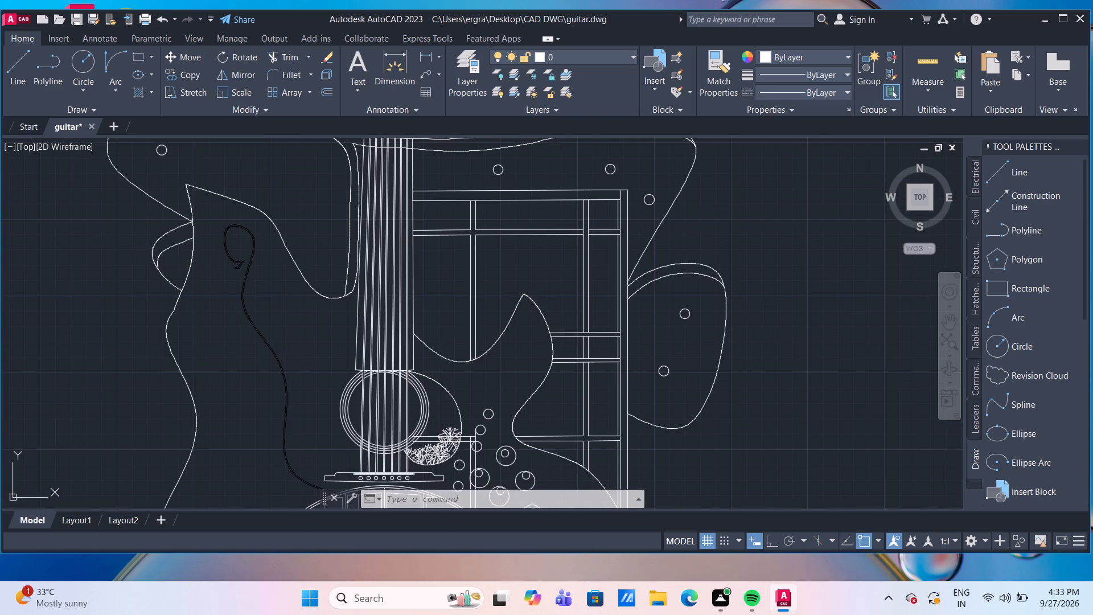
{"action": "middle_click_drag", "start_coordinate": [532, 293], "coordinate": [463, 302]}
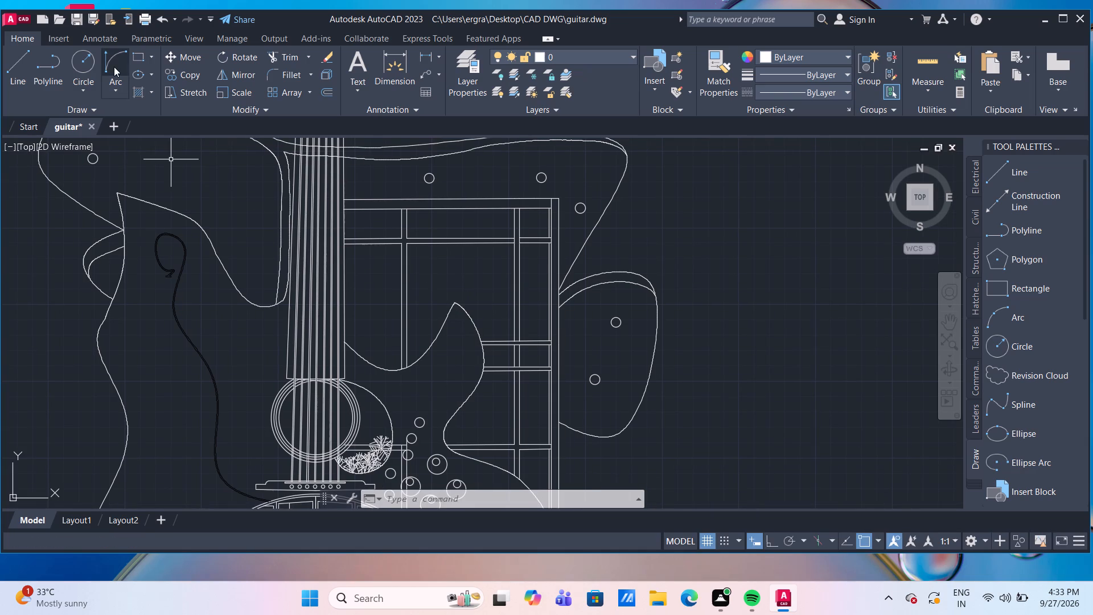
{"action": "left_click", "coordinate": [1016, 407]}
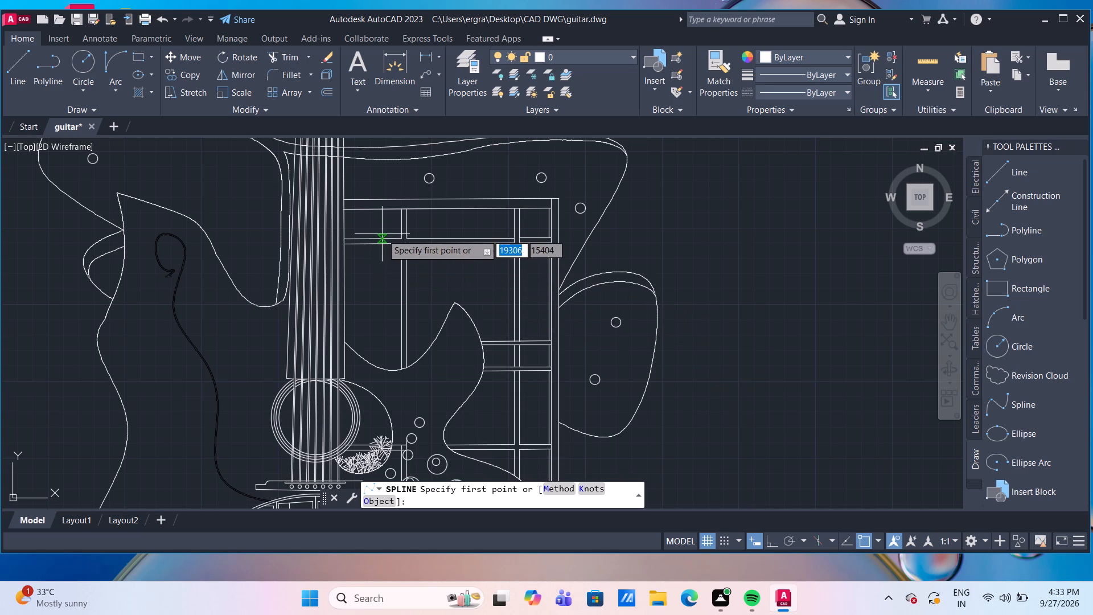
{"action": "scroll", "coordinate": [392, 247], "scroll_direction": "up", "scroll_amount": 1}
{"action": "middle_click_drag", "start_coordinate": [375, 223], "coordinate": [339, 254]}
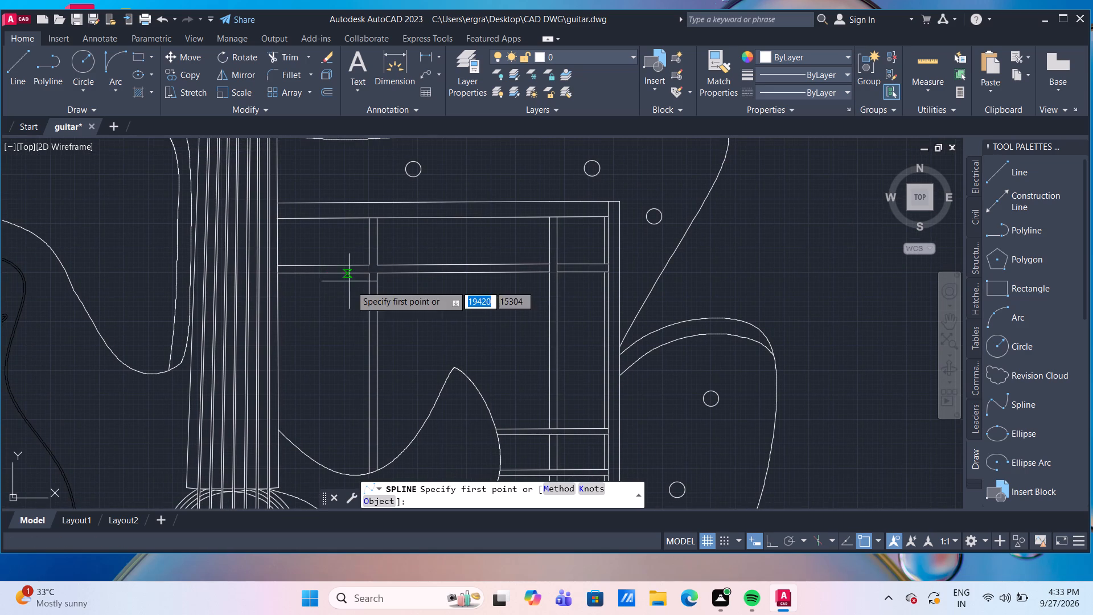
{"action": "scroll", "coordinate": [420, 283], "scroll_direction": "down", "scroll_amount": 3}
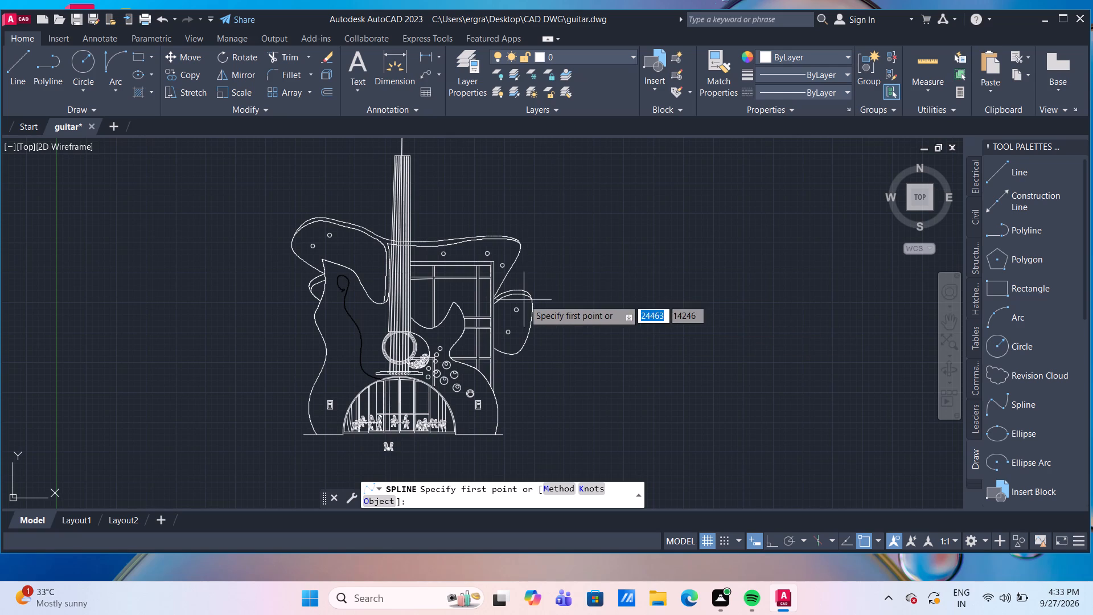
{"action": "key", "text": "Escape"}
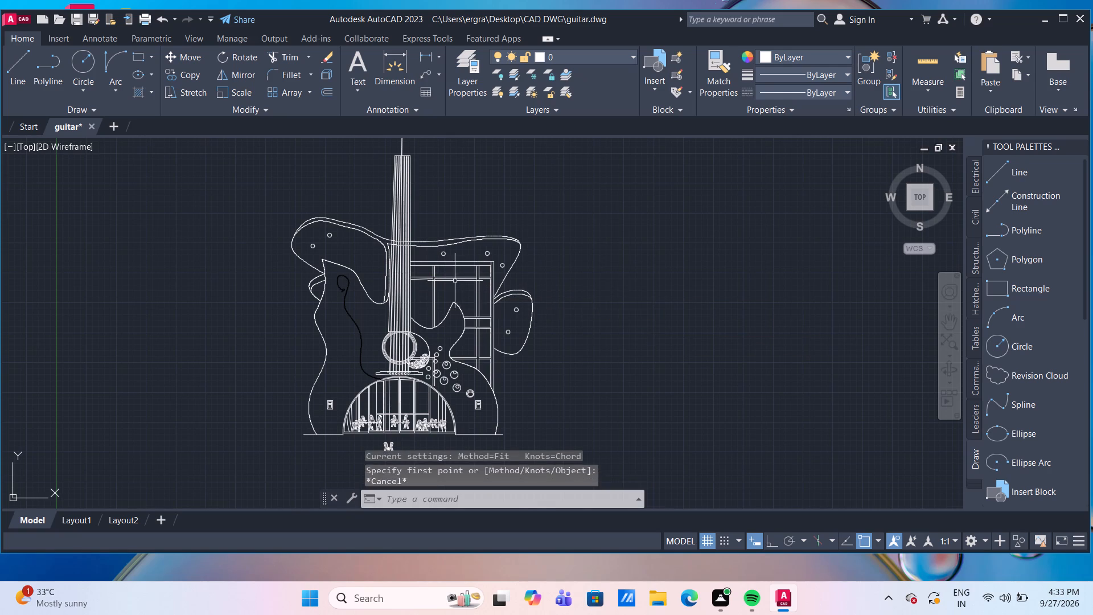
Move the six line segments of the window grid's upper horizontal bar straight down by 250.
{"action": "scroll", "coordinate": [455, 281], "scroll_direction": "up", "scroll_amount": 2}
{"action": "left_click_drag", "start_coordinate": [455, 283], "coordinate": [453, 277]}
{"action": "left_click", "coordinate": [445, 256]}
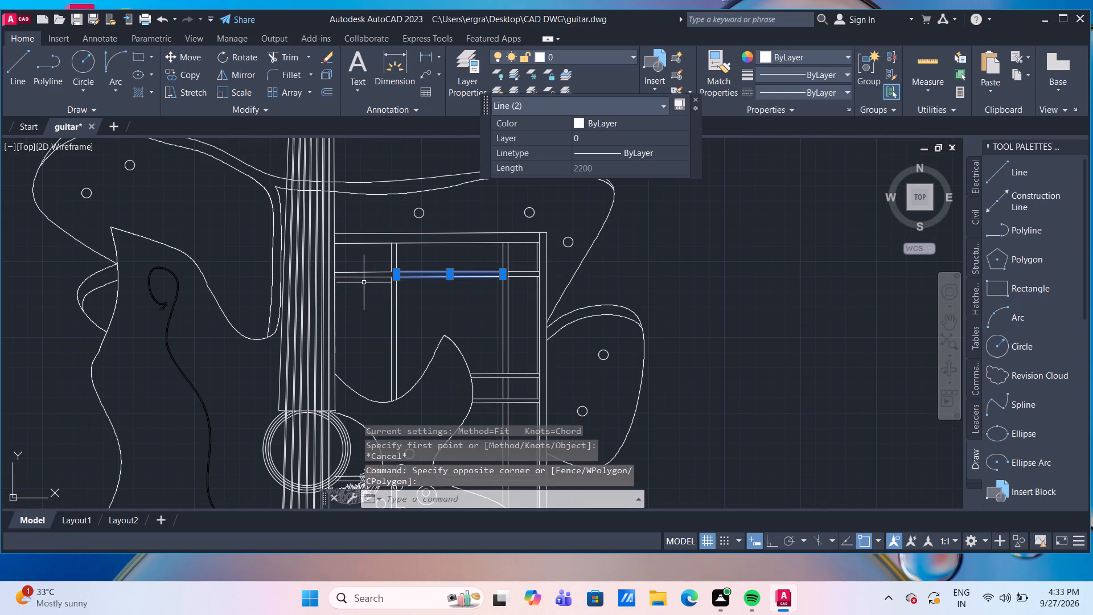
{"action": "left_click", "coordinate": [364, 282]}
{"action": "left_click", "coordinate": [364, 263]}
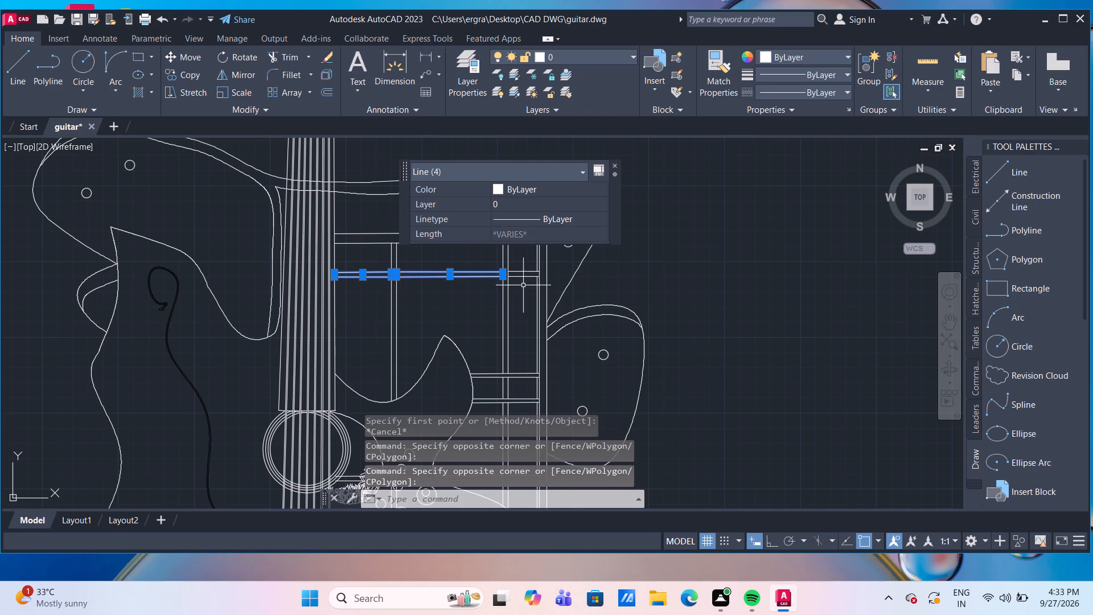
{"action": "left_click_drag", "start_coordinate": [524, 286], "coordinate": [523, 273]}
{"action": "left_click", "coordinate": [522, 264]}
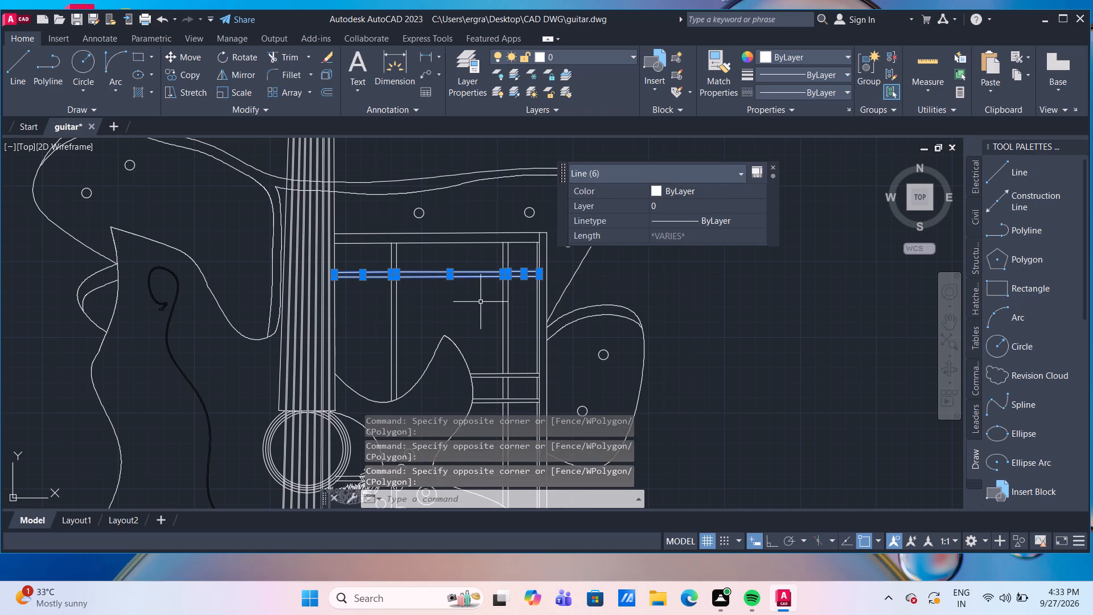
{"action": "key", "text": "m"}
{"action": "key", "text": "Return"}
{"action": "scroll", "coordinate": [511, 279], "scroll_direction": "up", "scroll_amount": 2}
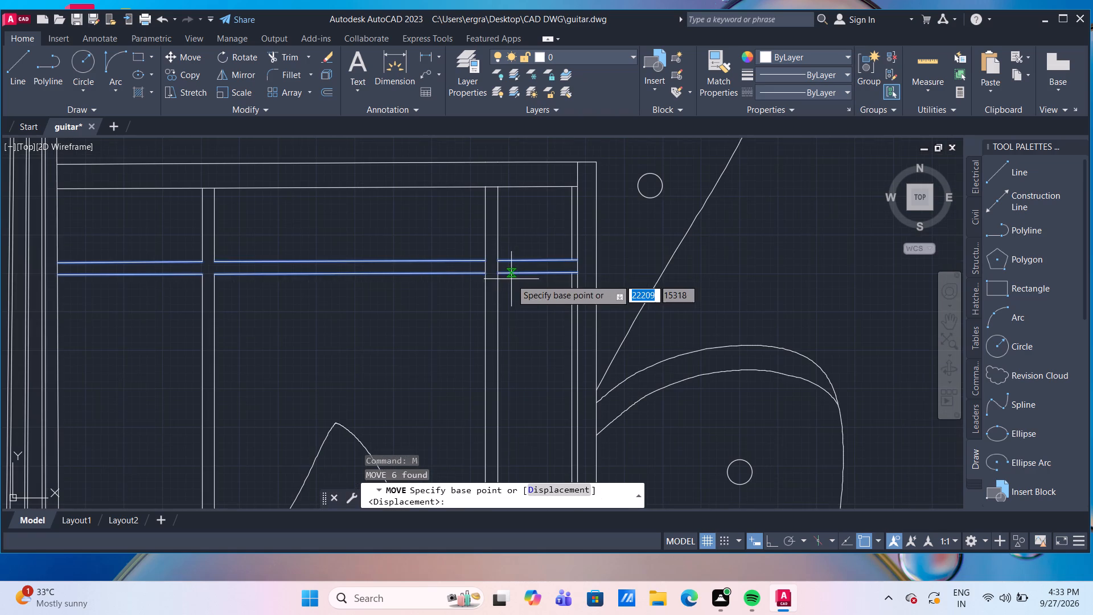
{"action": "left_click", "coordinate": [580, 262]}
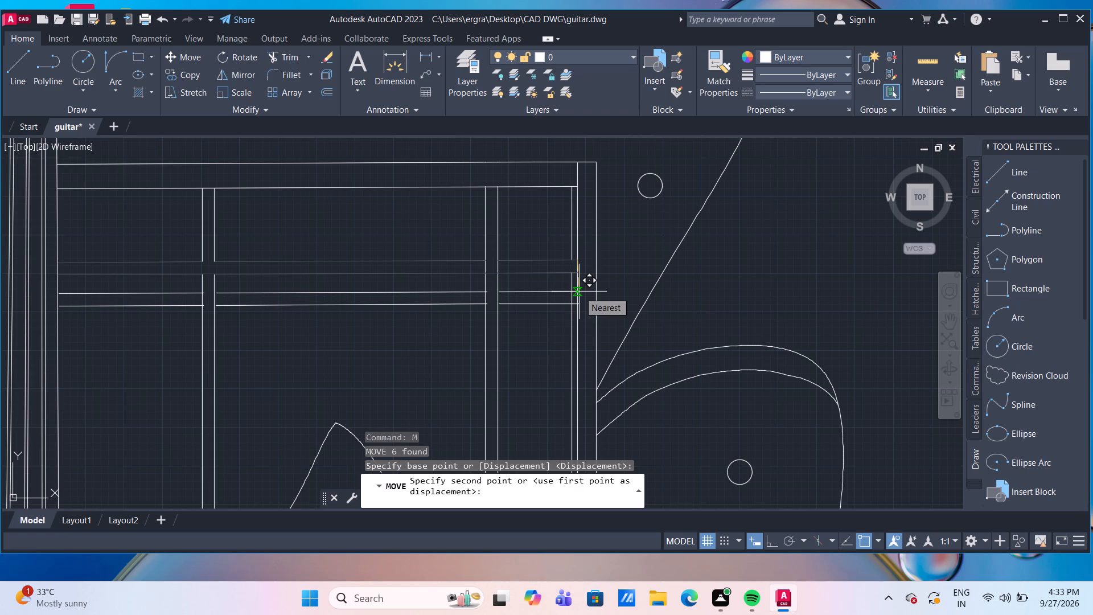
{"action": "key", "text": "F8"}
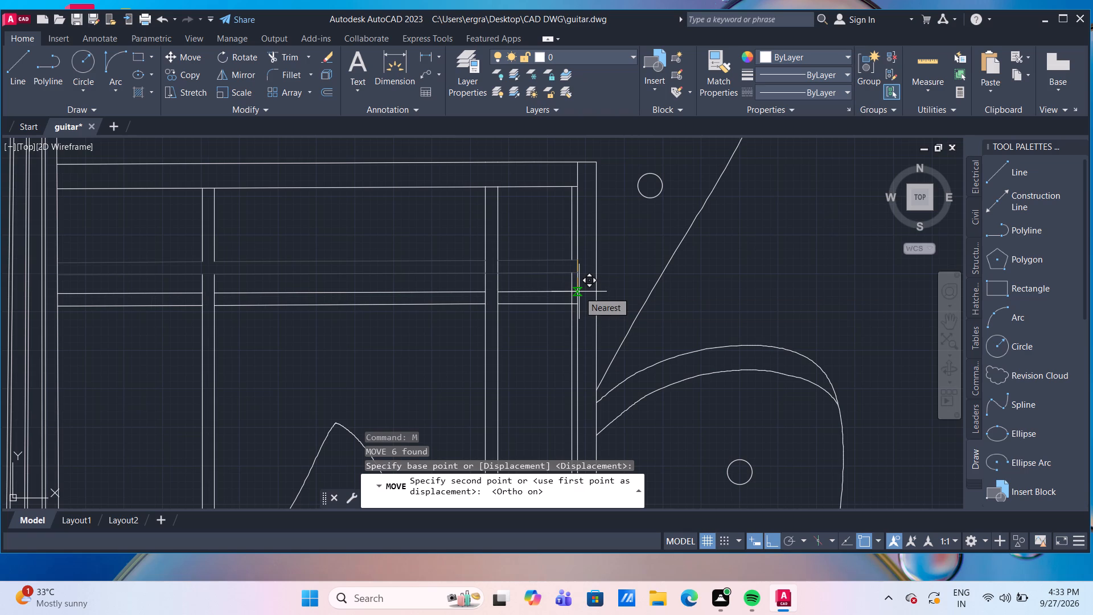
{"action": "type", "text": "250"}
{"action": "key", "text": "Return"}
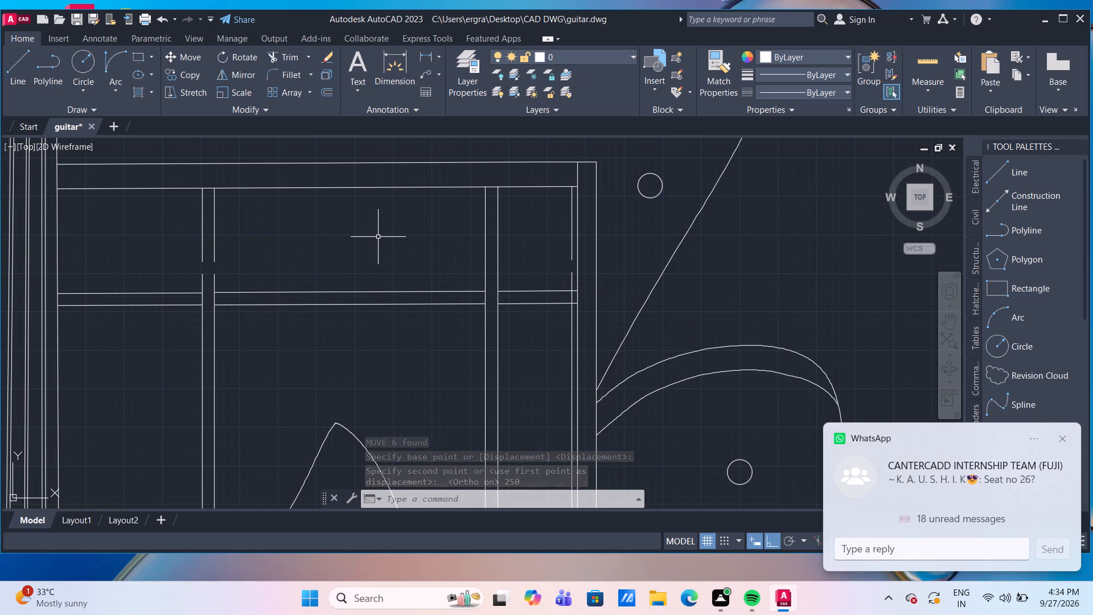
Extend the grid's vertical lines down to the moved horizontal bar and trim the inner right frame line between the bar's two edges.
{"action": "type", "text": "tr"}
{"action": "key", "text": "Return"}
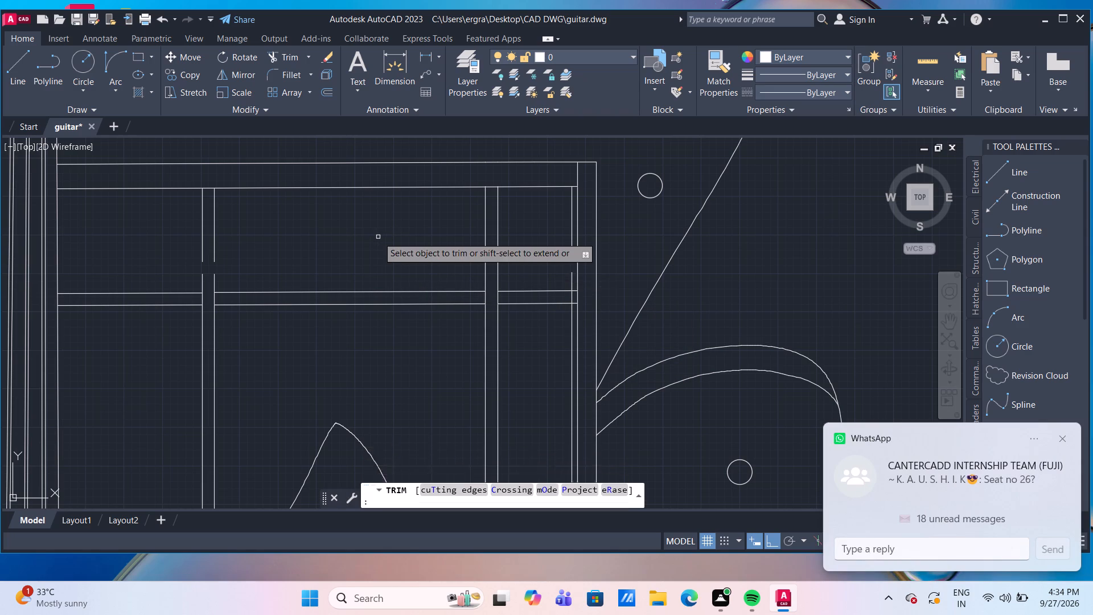
{"action": "left_click", "coordinate": [268, 256], "text": "shift"}
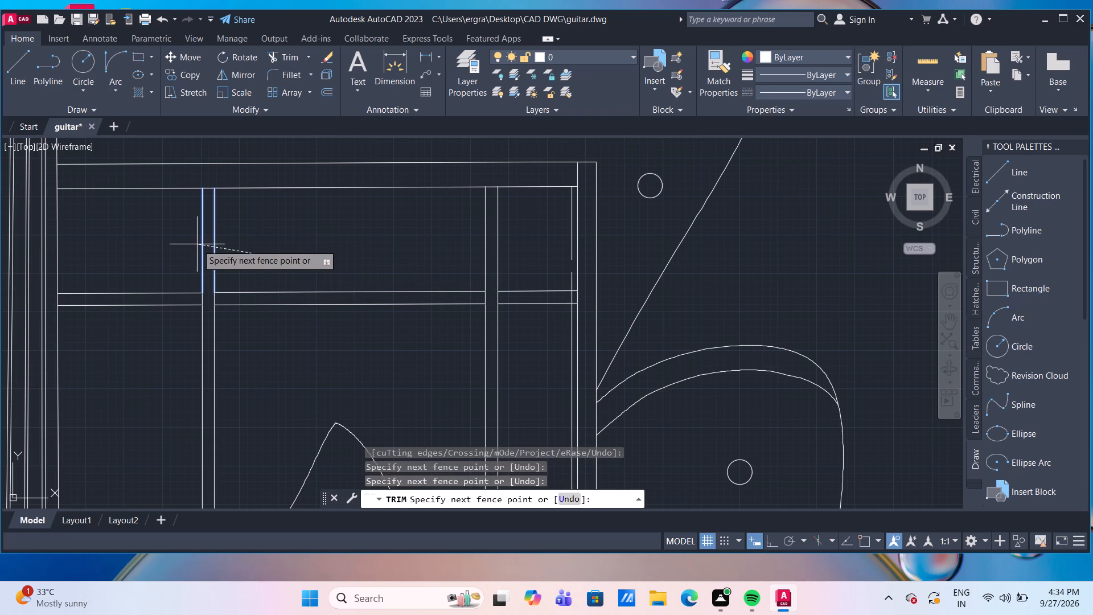
{"action": "left_click", "coordinate": [197, 244], "text": "shift"}
{"action": "left_click", "coordinate": [425, 235], "text": "shift"}
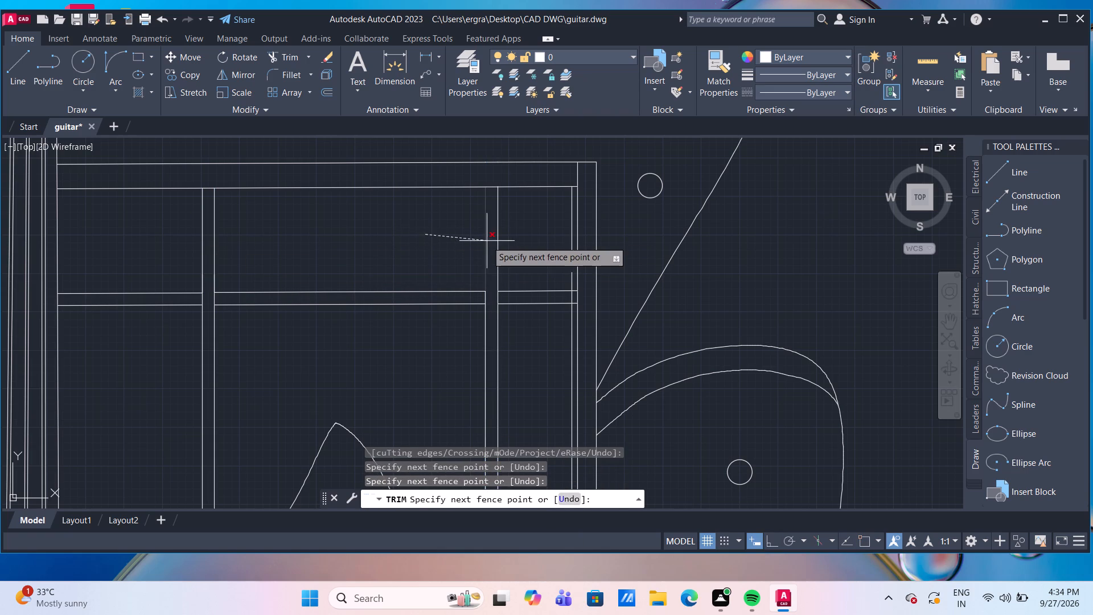
{"action": "left_click", "coordinate": [435, 247]}
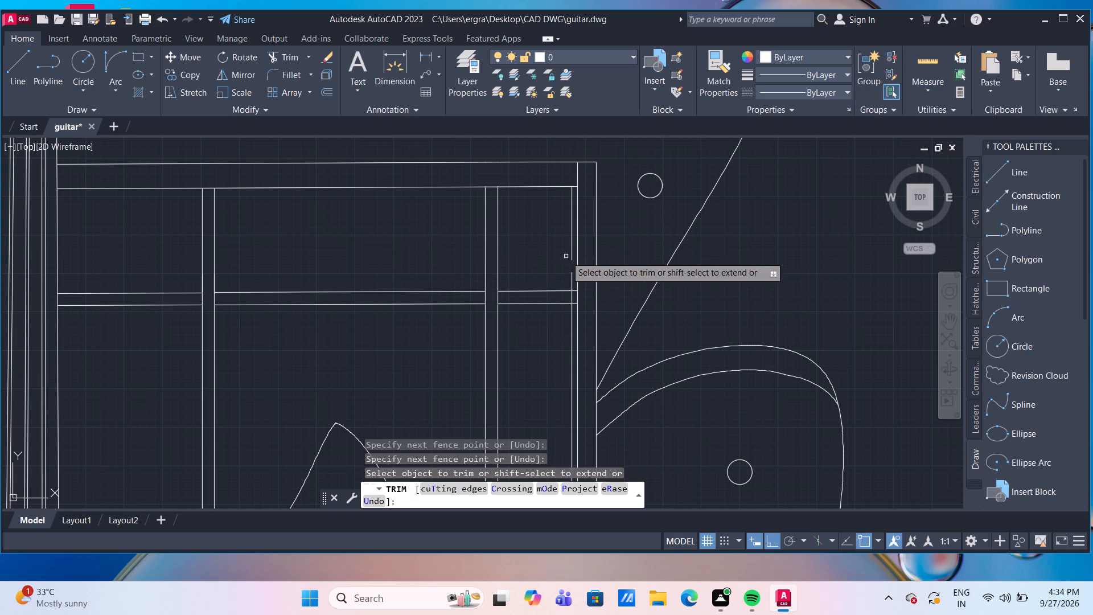
{"action": "left_click", "coordinate": [572, 253], "text": "shift"}
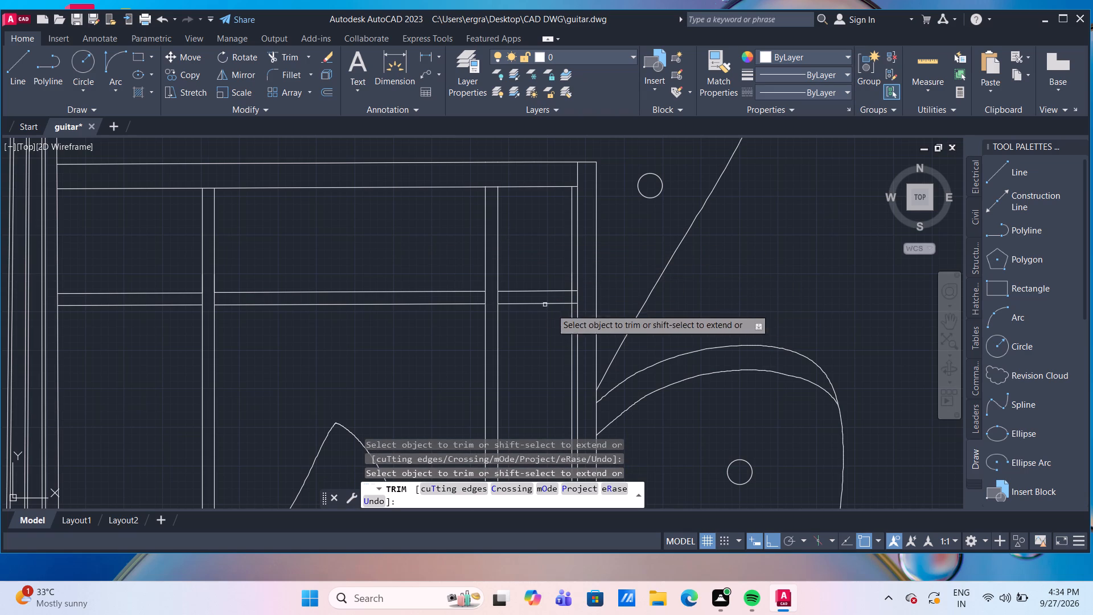
{"action": "scroll", "coordinate": [567, 303], "scroll_direction": "up", "scroll_amount": 1}
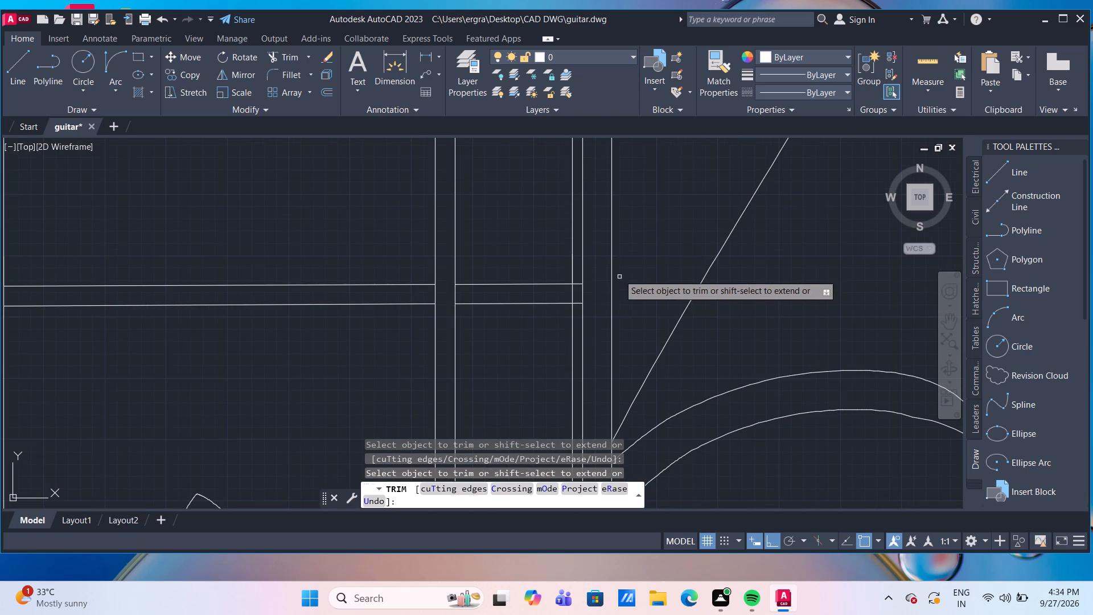
{"action": "scroll", "coordinate": [586, 288], "scroll_direction": "up", "scroll_amount": 1}
{"action": "left_click", "coordinate": [562, 295]}
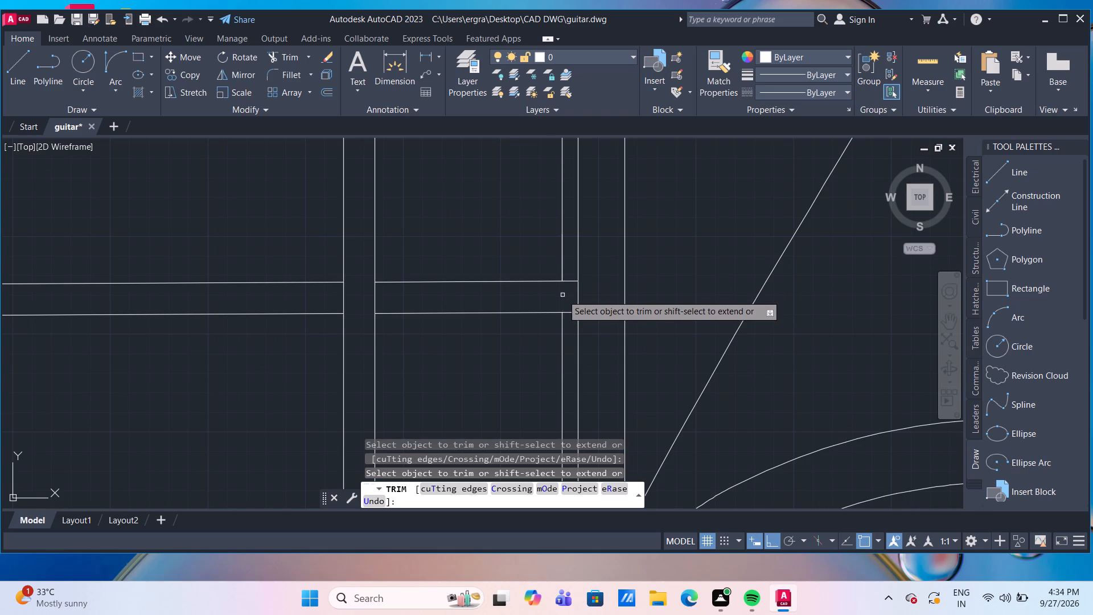
{"action": "scroll", "coordinate": [655, 261], "scroll_direction": "down", "scroll_amount": 3}
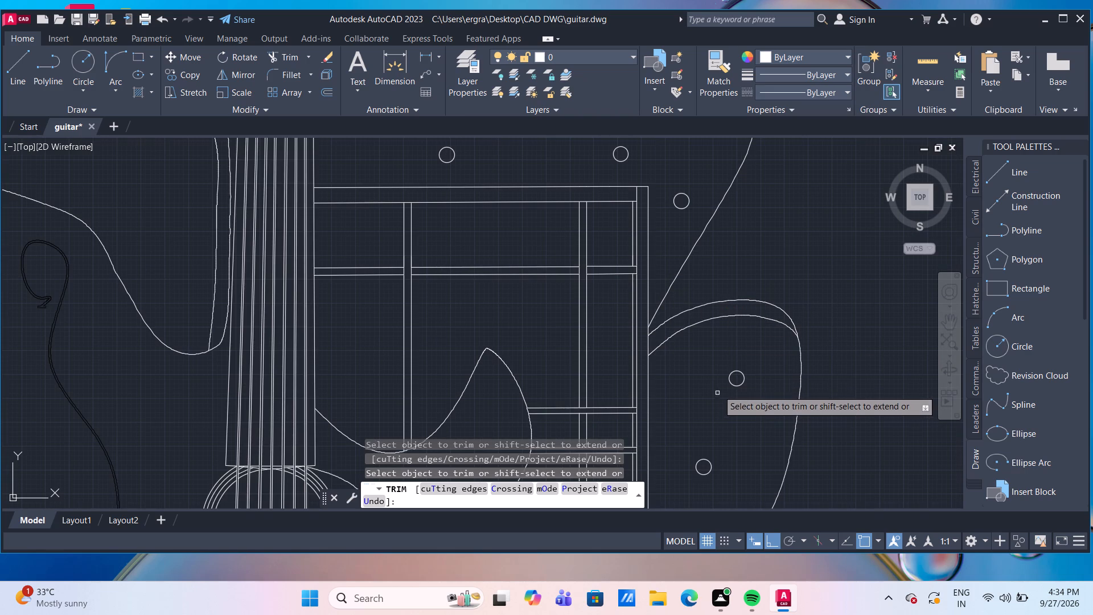
{"action": "key", "text": "Escape"}
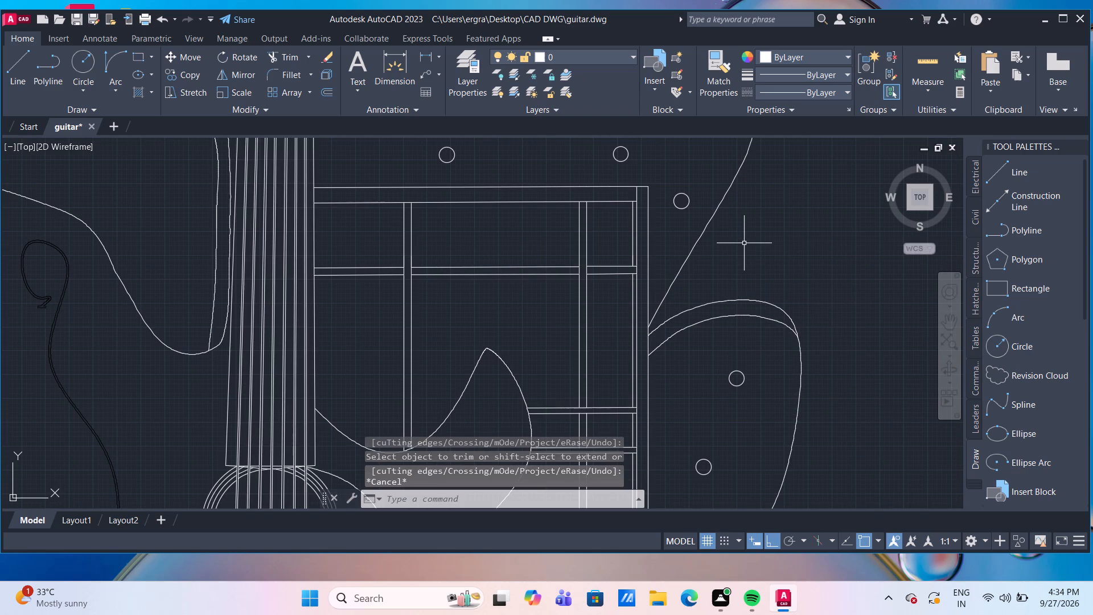
Draw a spline from the upper bar's top edge at the neck, arching over the bar and ending just below it in the middle bay.
{"action": "middle_click_drag", "start_coordinate": [744, 243], "coordinate": [697, 217]}
{"action": "scroll", "coordinate": [540, 263], "scroll_direction": "down", "scroll_amount": 2}
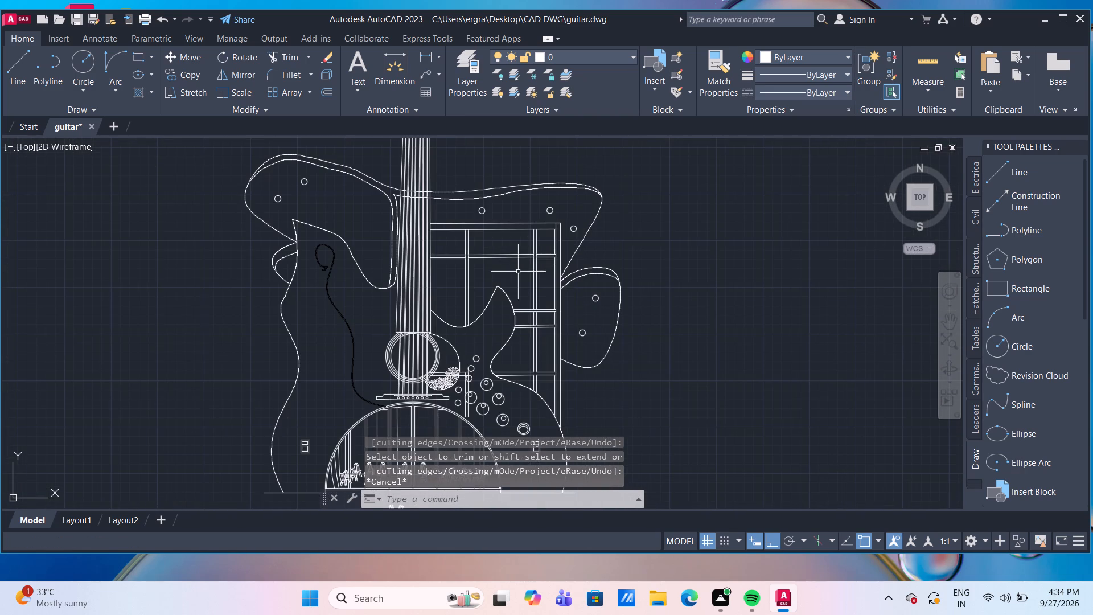
{"action": "middle_click_drag", "start_coordinate": [513, 278], "coordinate": [511, 302]}
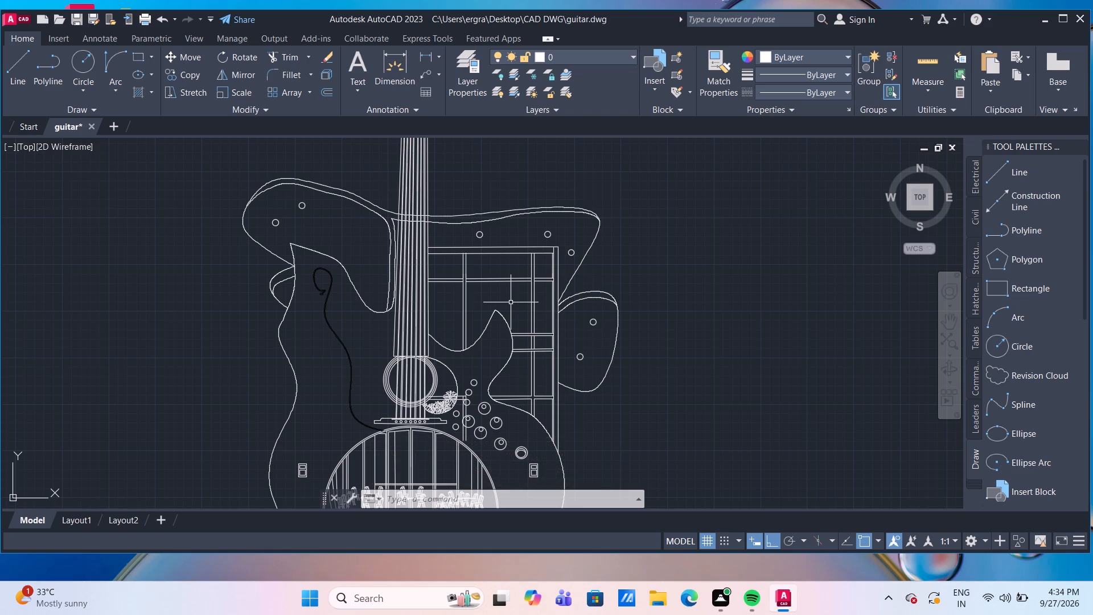
{"action": "scroll", "coordinate": [457, 259], "scroll_direction": "up", "scroll_amount": 2}
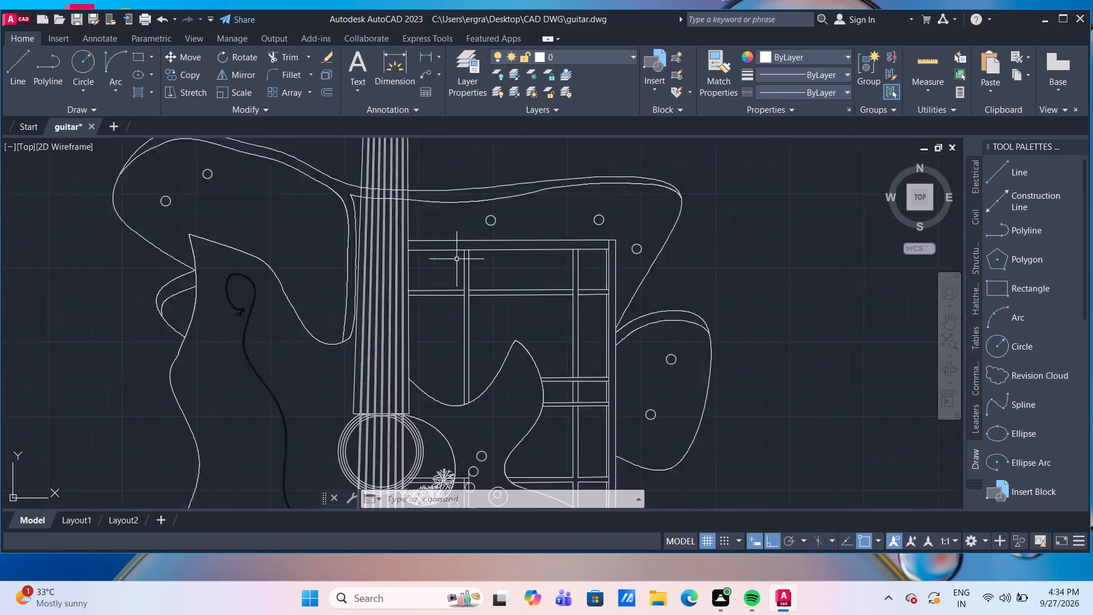
{"action": "scroll", "coordinate": [450, 283], "scroll_direction": "up", "scroll_amount": 1}
{"action": "middle_click_drag", "start_coordinate": [450, 286], "coordinate": [369, 260]}
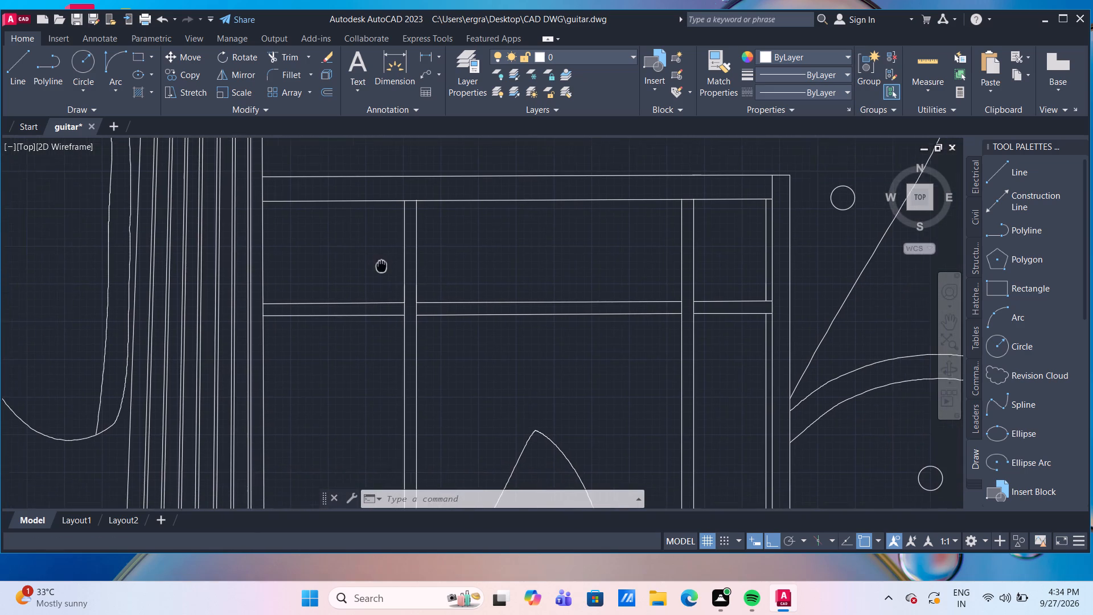
{"action": "left_click", "coordinate": [1017, 404]}
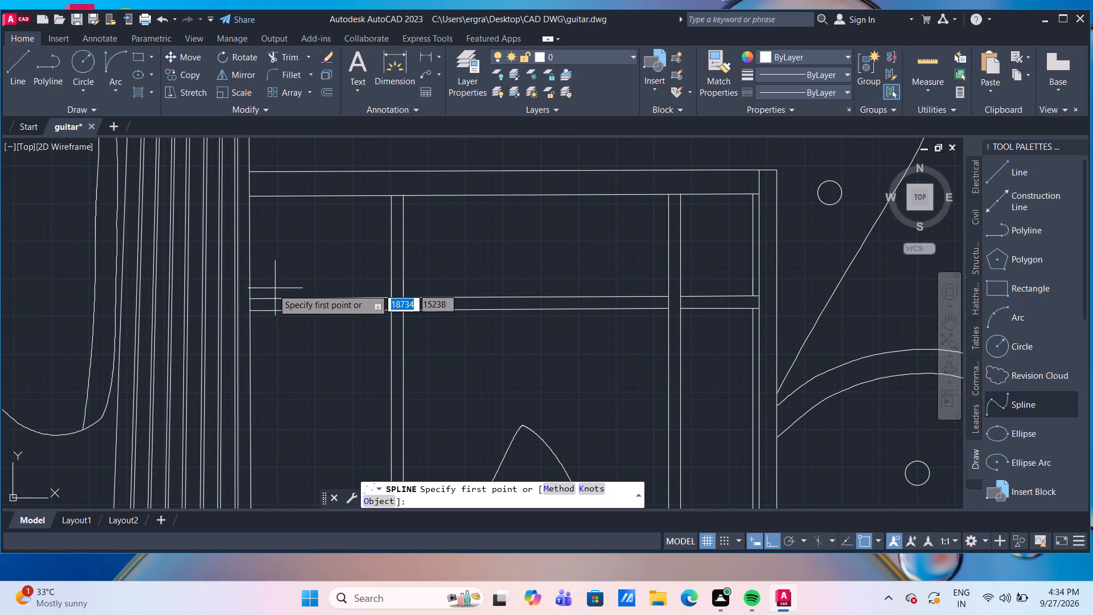
{"action": "left_click", "coordinate": [250, 298]}
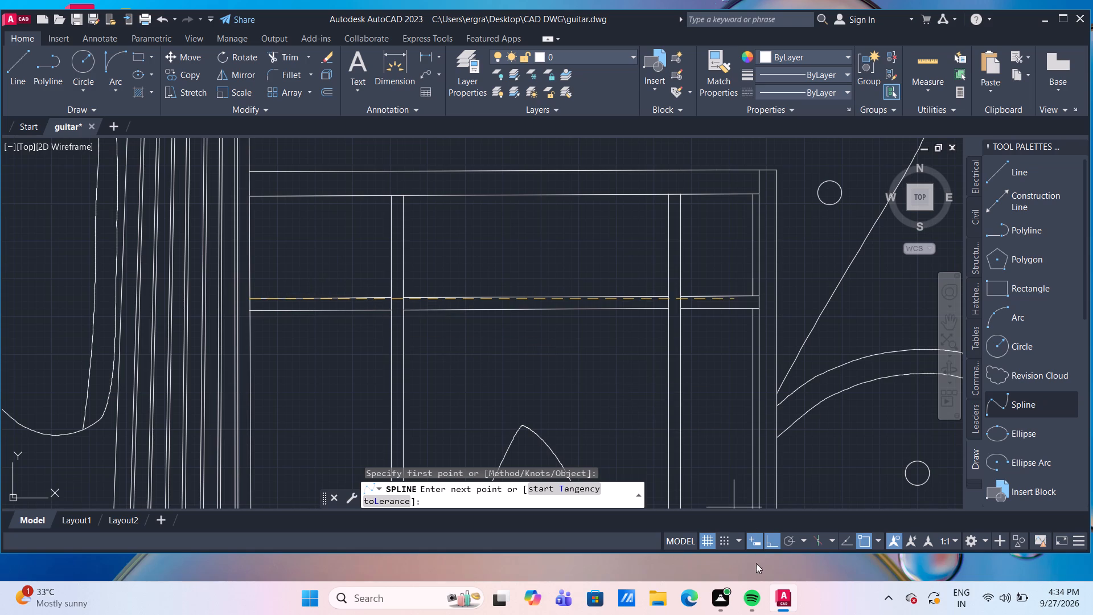
{"action": "left_click", "coordinate": [776, 543]}
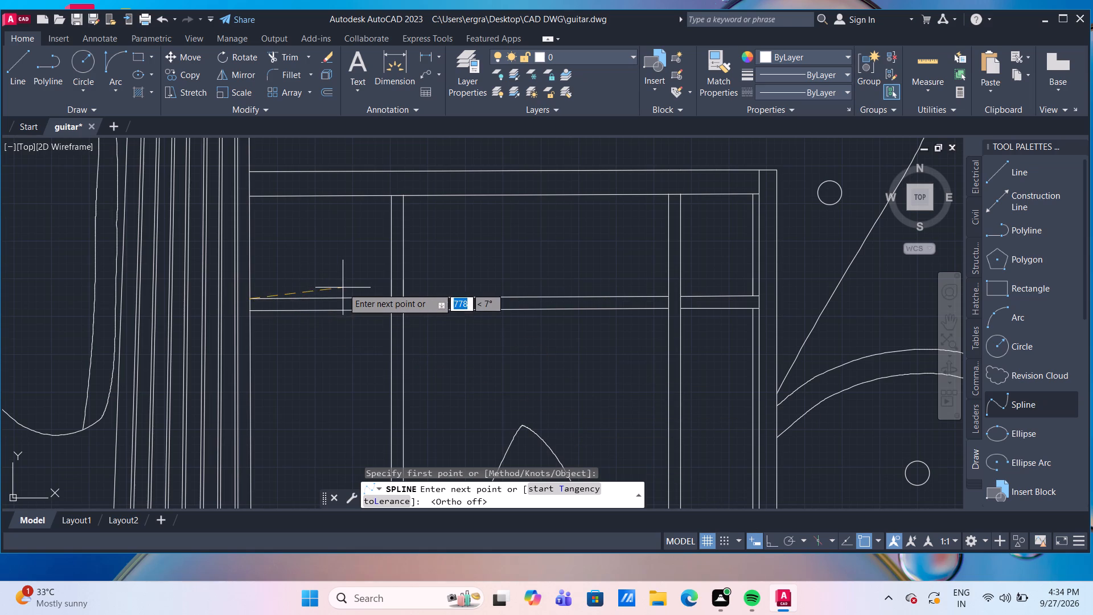
{"action": "left_click", "coordinate": [351, 290]}
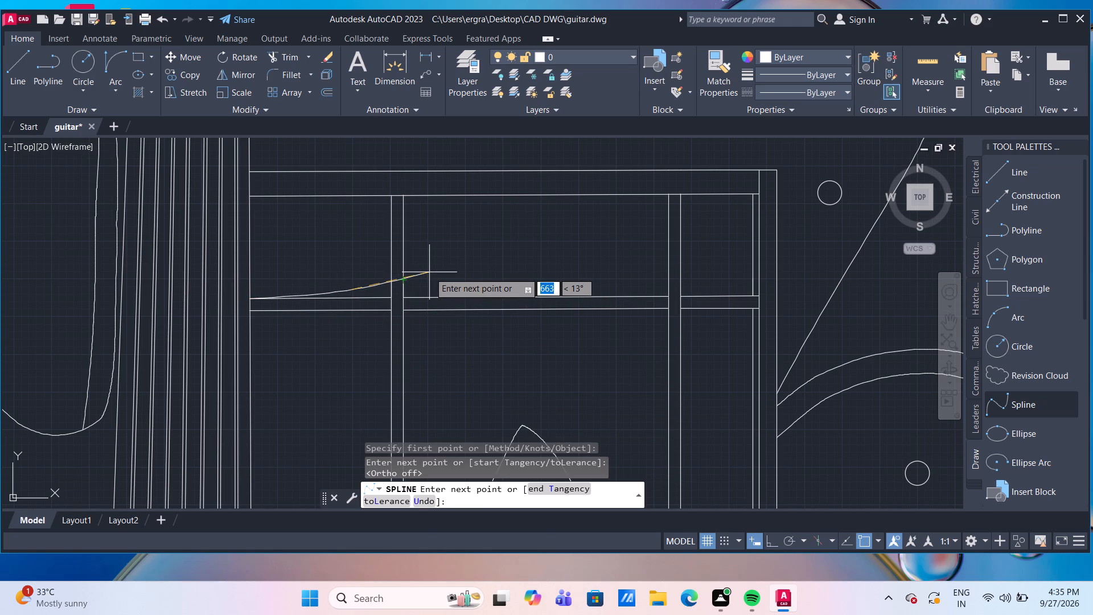
{"action": "left_click", "coordinate": [429, 272]}
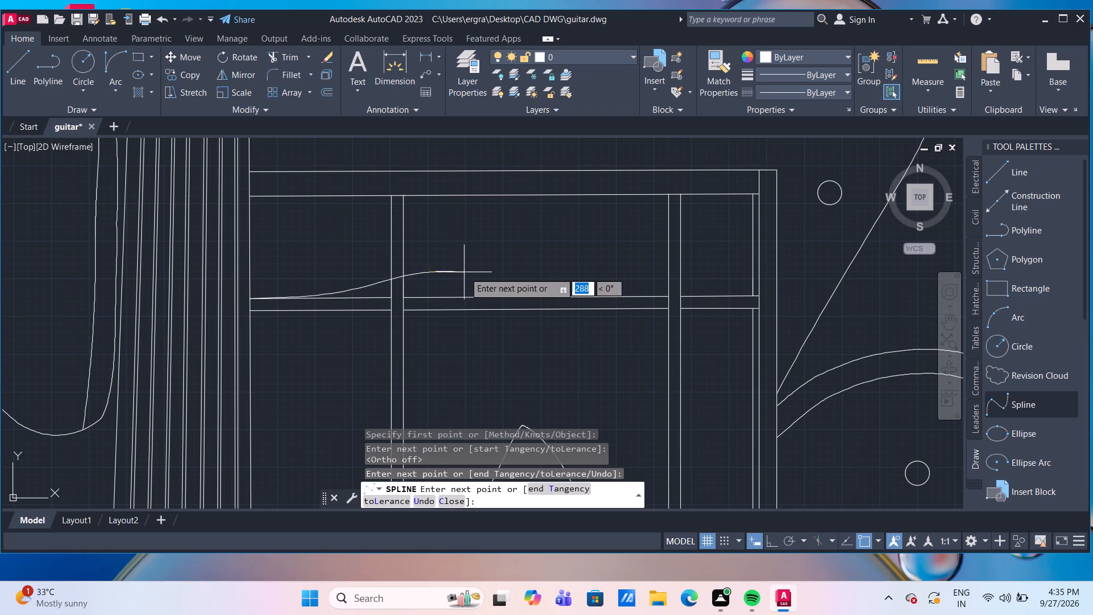
{"action": "left_click", "coordinate": [468, 274]}
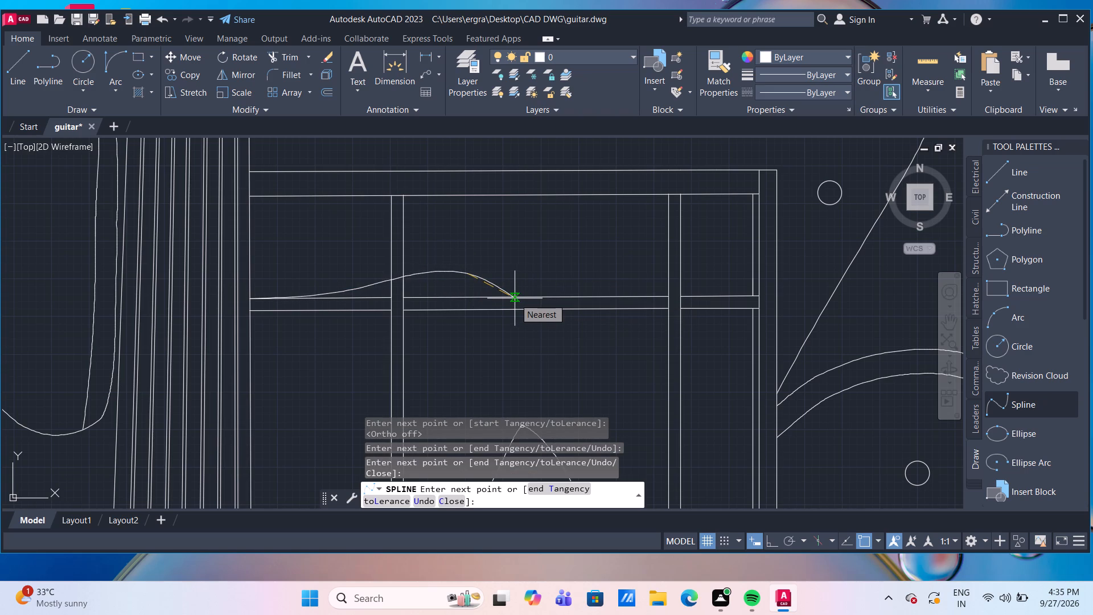
{"action": "left_click", "coordinate": [515, 298]}
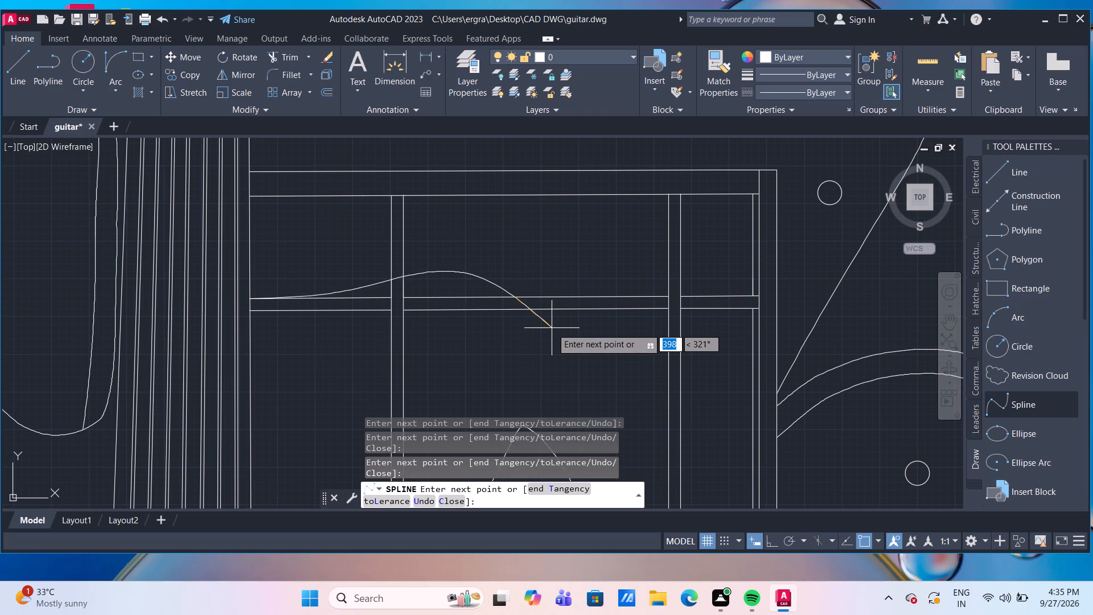
{"action": "left_click", "coordinate": [552, 328]}
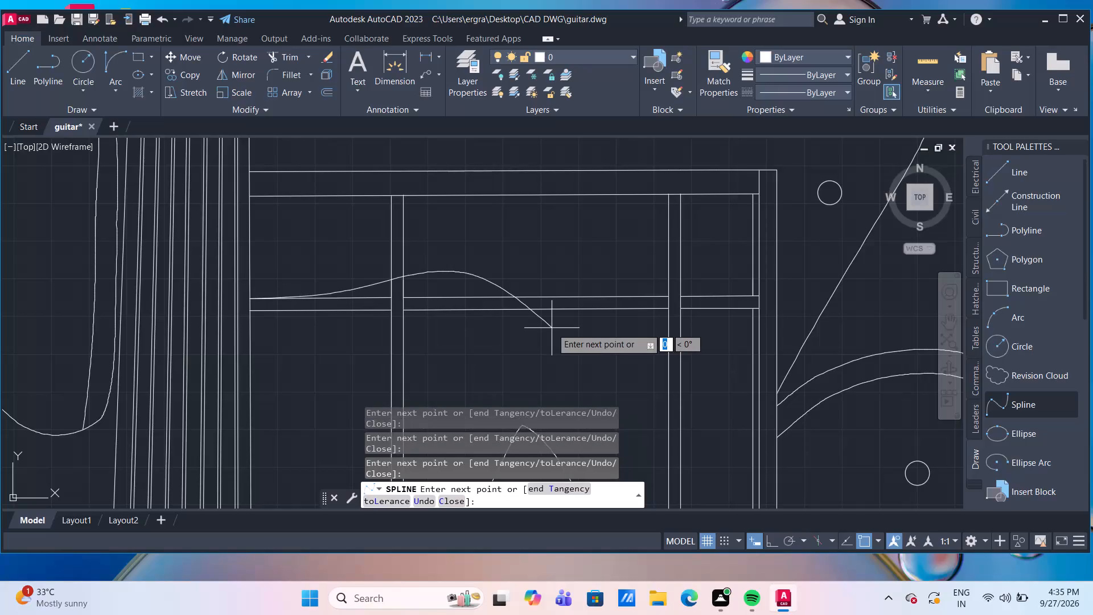
{"action": "key", "text": "Return"}
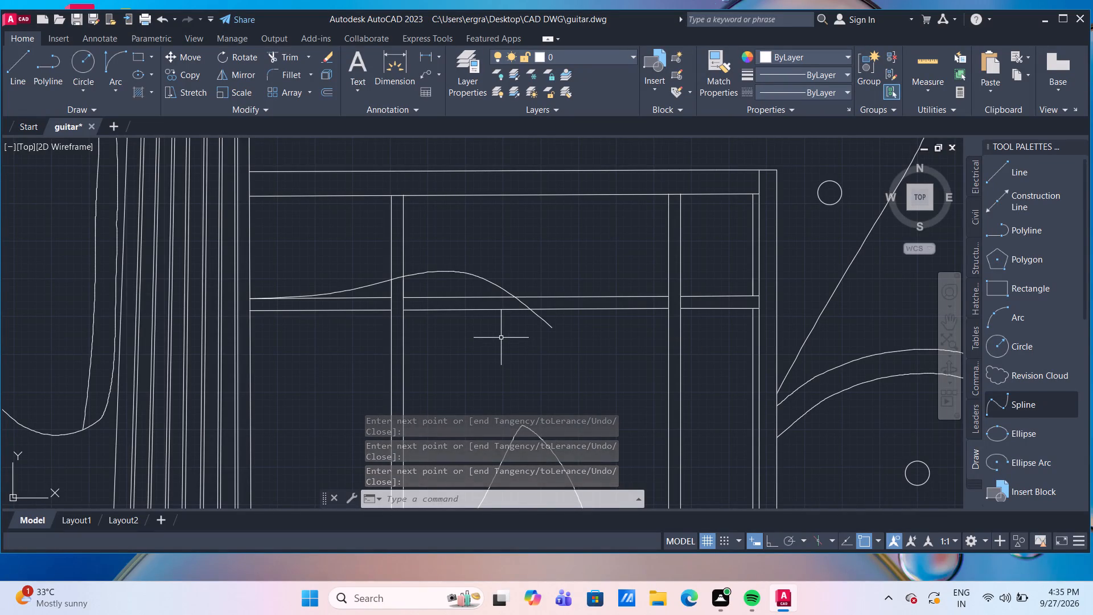
Trim the arching spline's tail back to the top edge of the grid's upper horizontal bar.
{"action": "type", "text": "tr"}
{"action": "key", "text": "Return"}
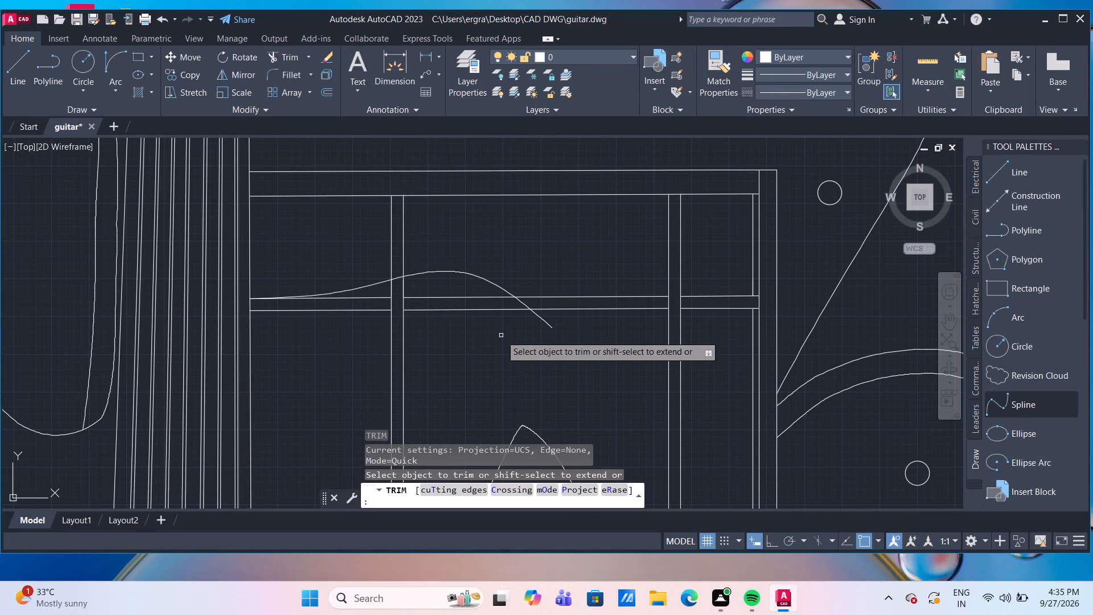
{"action": "left_click", "coordinate": [545, 326]}
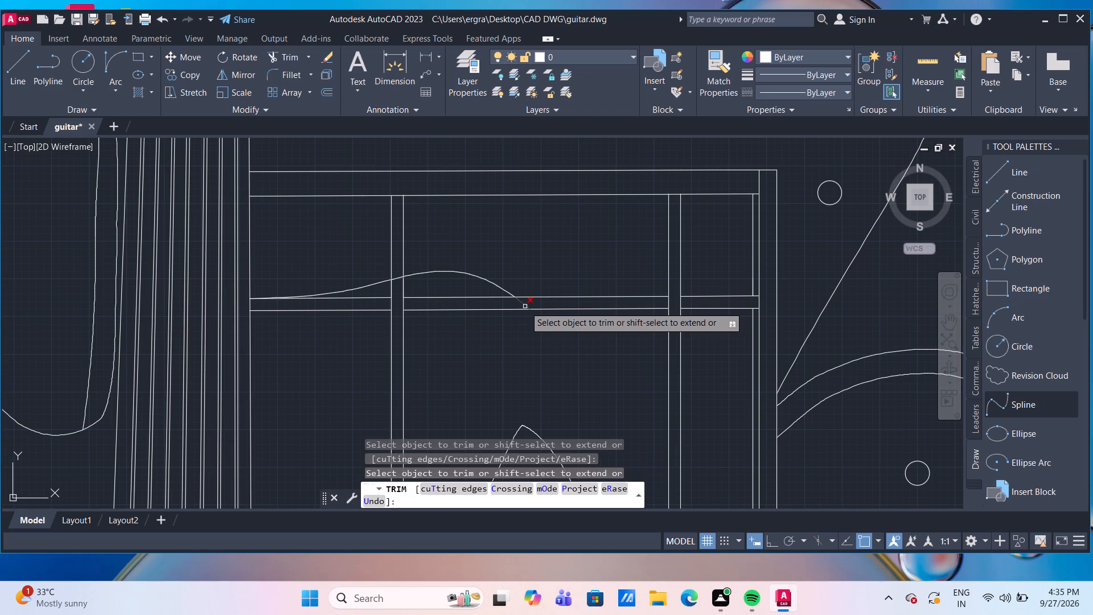
{"action": "left_click", "coordinate": [525, 306]}
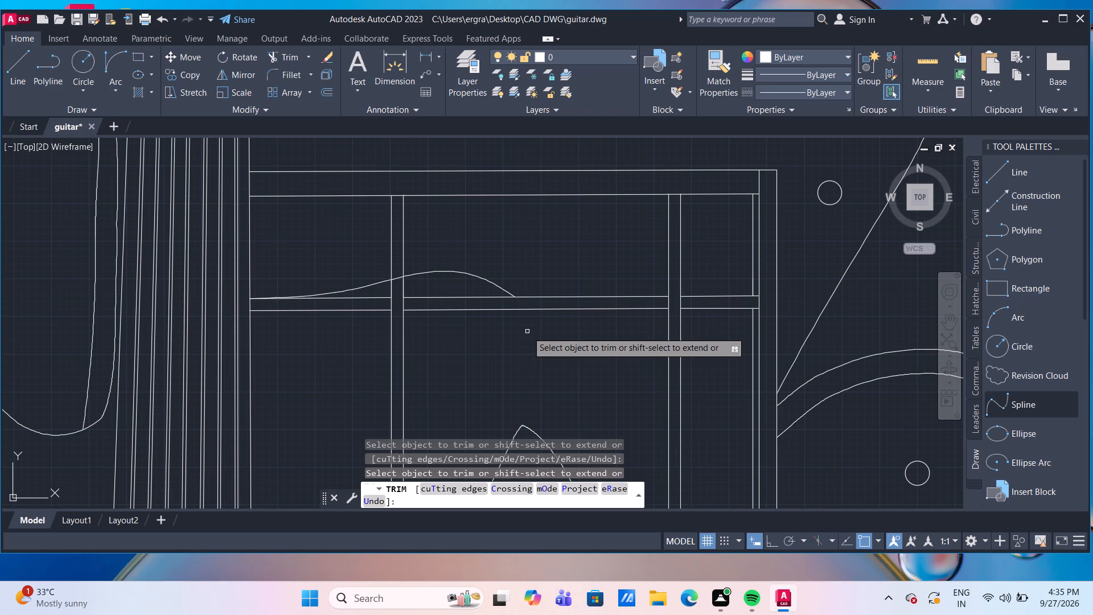
{"action": "key", "text": "Escape"}
Offset the arching spline upward by 50 to form a double curve over the bar.
{"action": "key", "text": "o"}
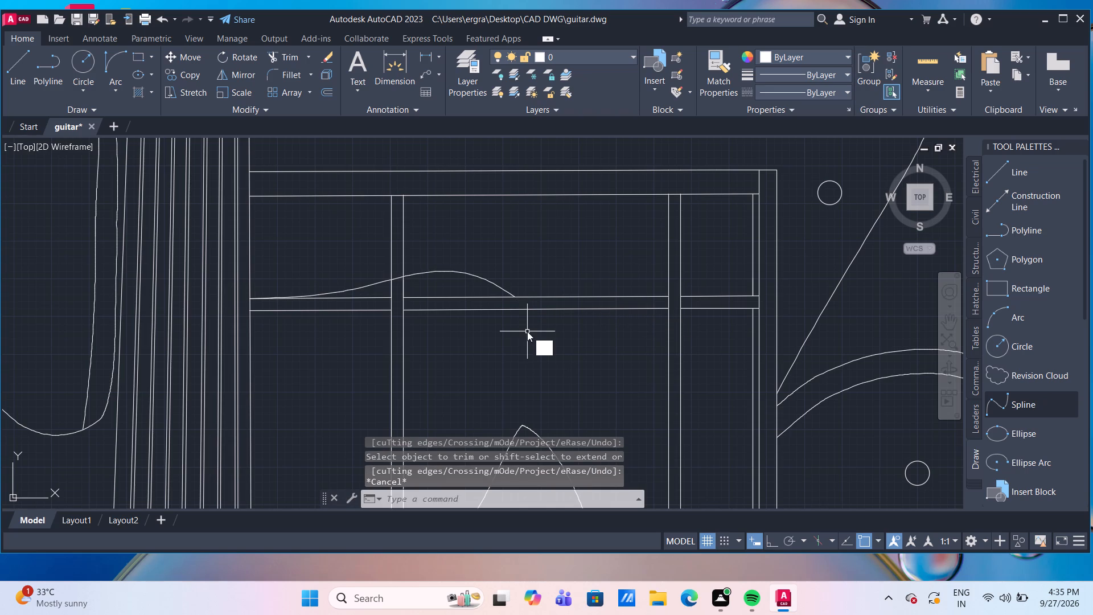
{"action": "key", "text": "Return"}
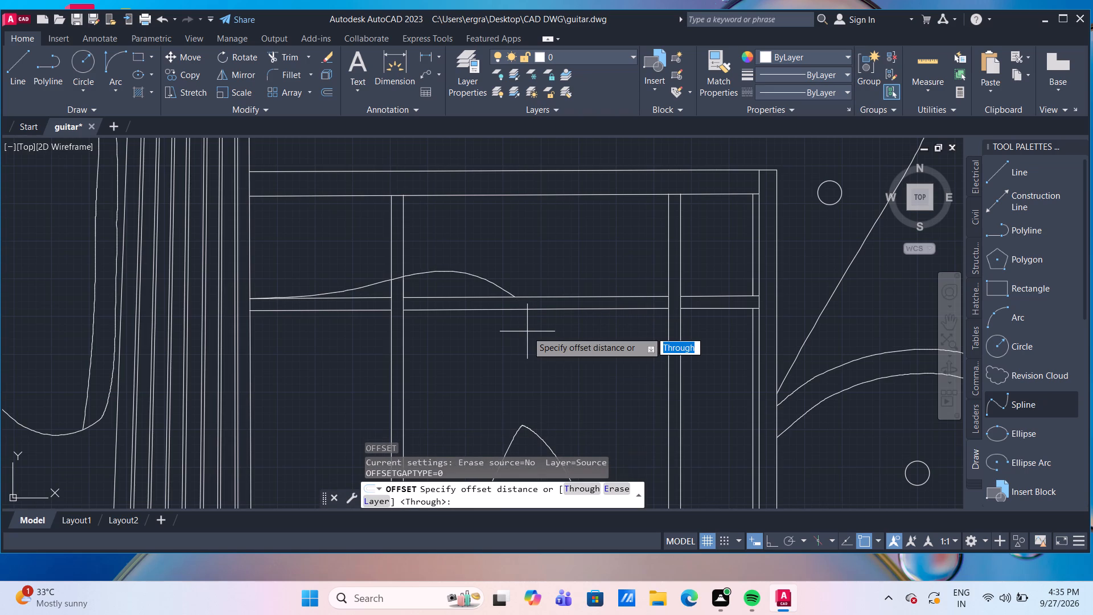
{"action": "key", "text": "Return"}
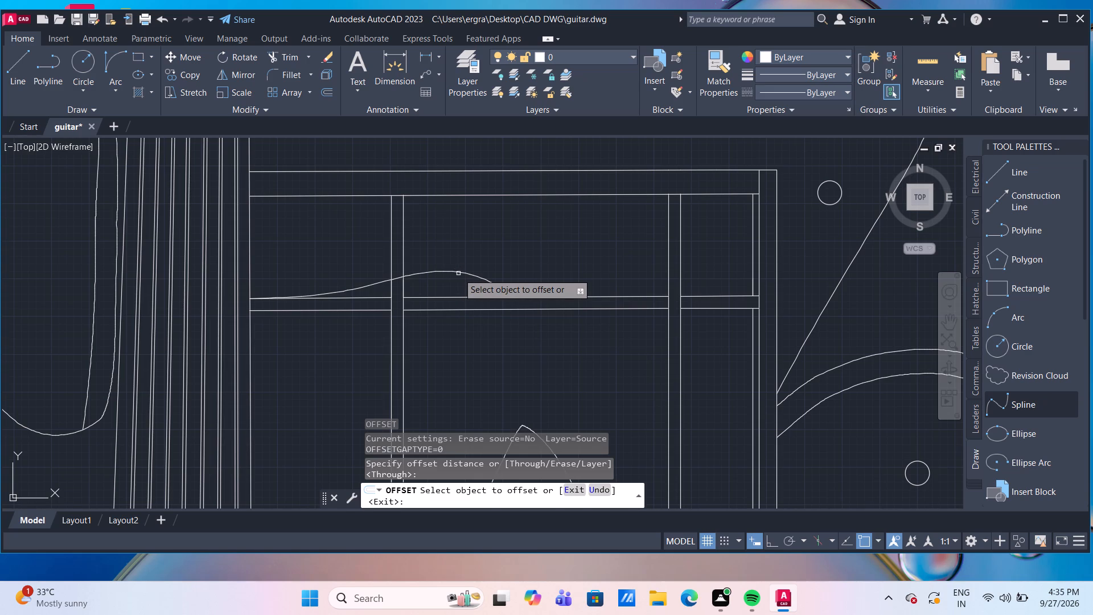
{"action": "left_click", "coordinate": [458, 273]}
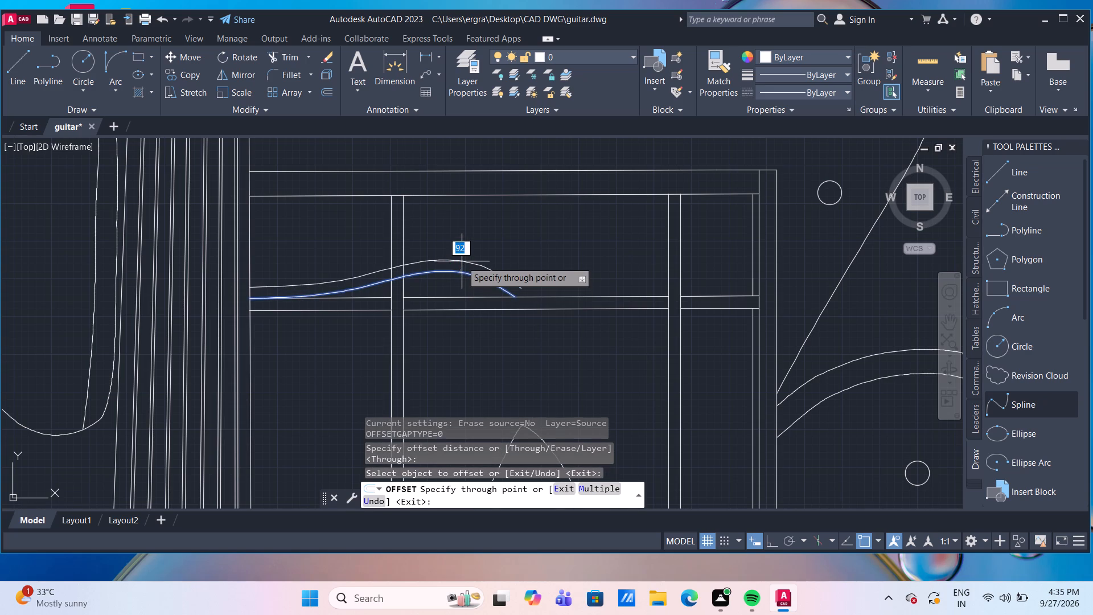
{"action": "type", "text": "50"}
{"action": "key", "text": "Return"}
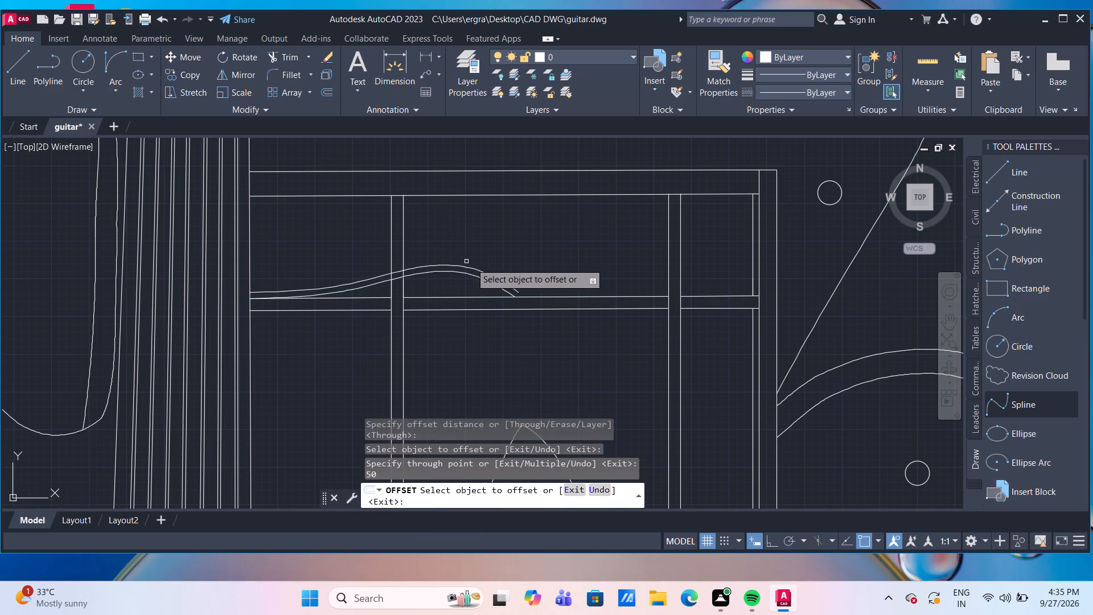
{"action": "key", "text": "Escape"}
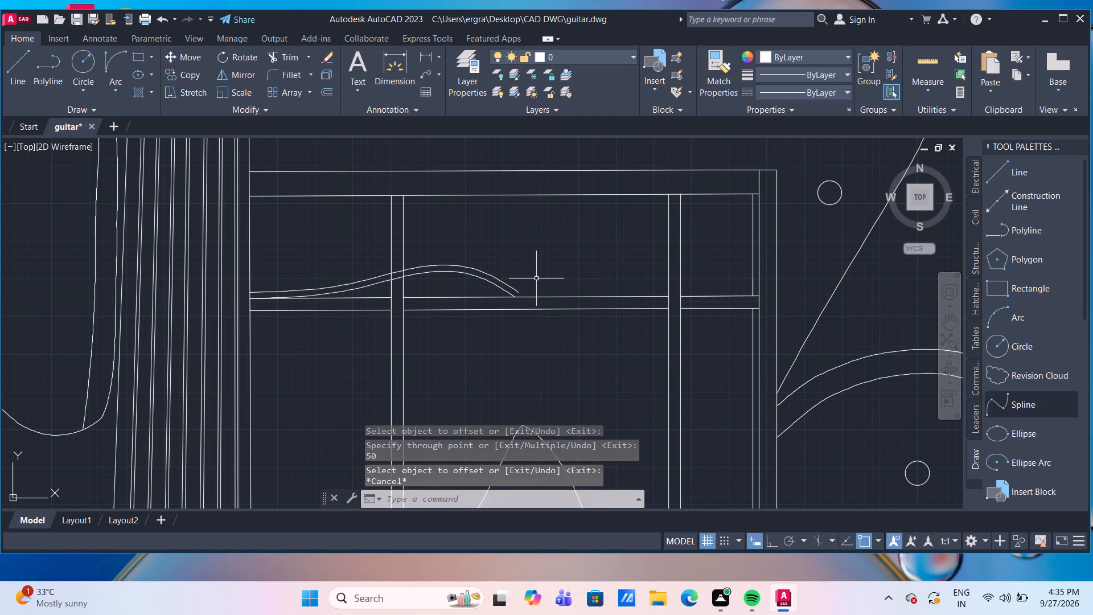
Extend the offset spline to the bar's top edge and trim both splines between the two lines of the first vertical mullion.
{"action": "type", "text": "tr"}
{"action": "key", "text": "Return"}
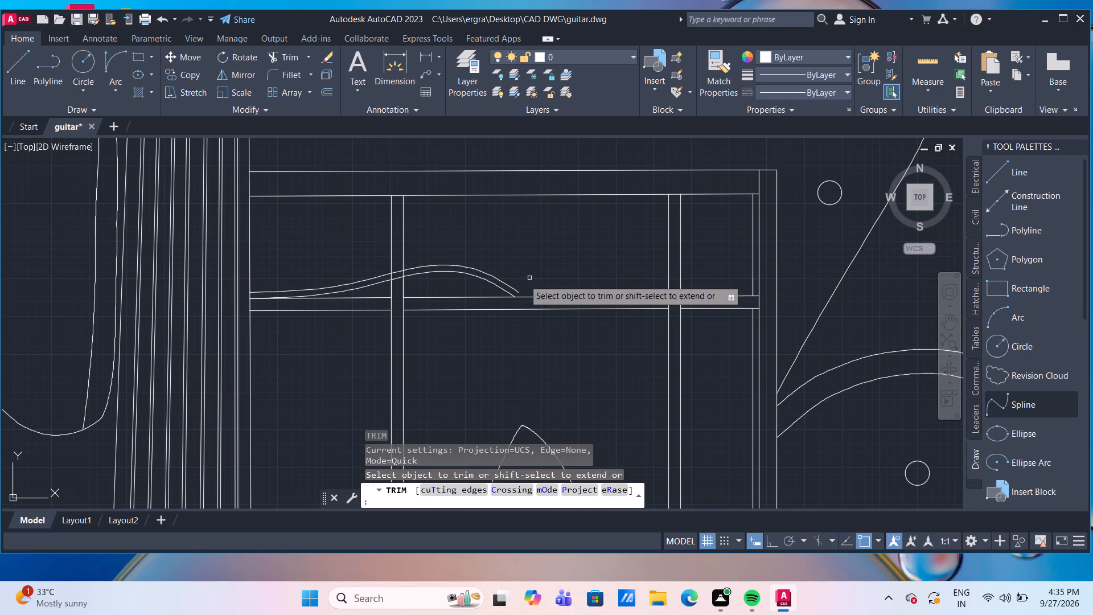
{"action": "left_click", "coordinate": [510, 288], "text": "shift"}
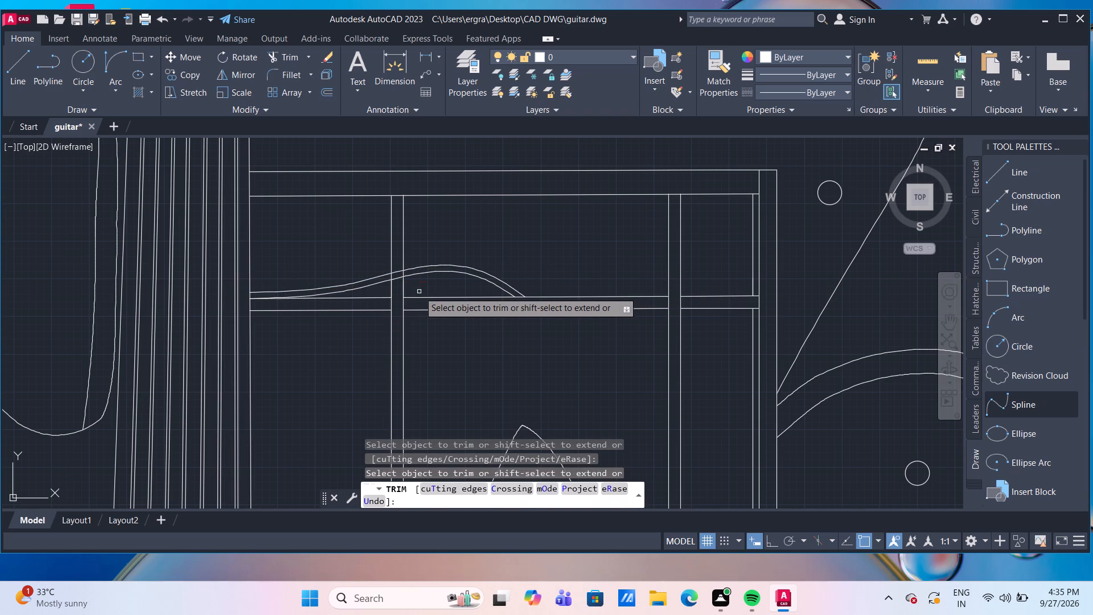
{"action": "scroll", "coordinate": [409, 274], "scroll_direction": "up", "scroll_amount": 1}
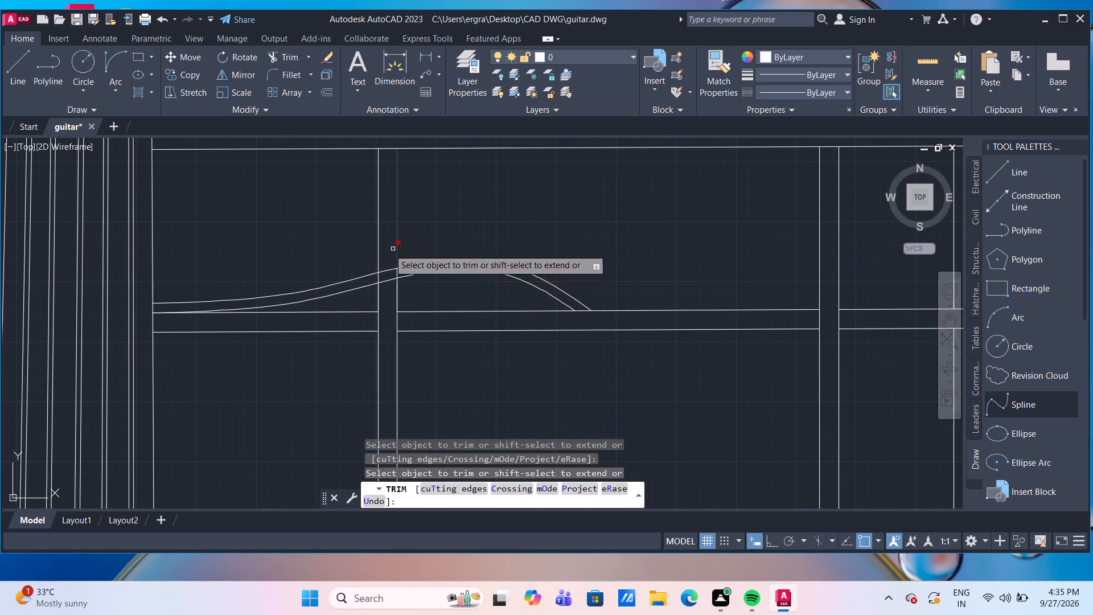
{"action": "left_click", "coordinate": [385, 252]}
{"action": "left_click", "coordinate": [388, 297]}
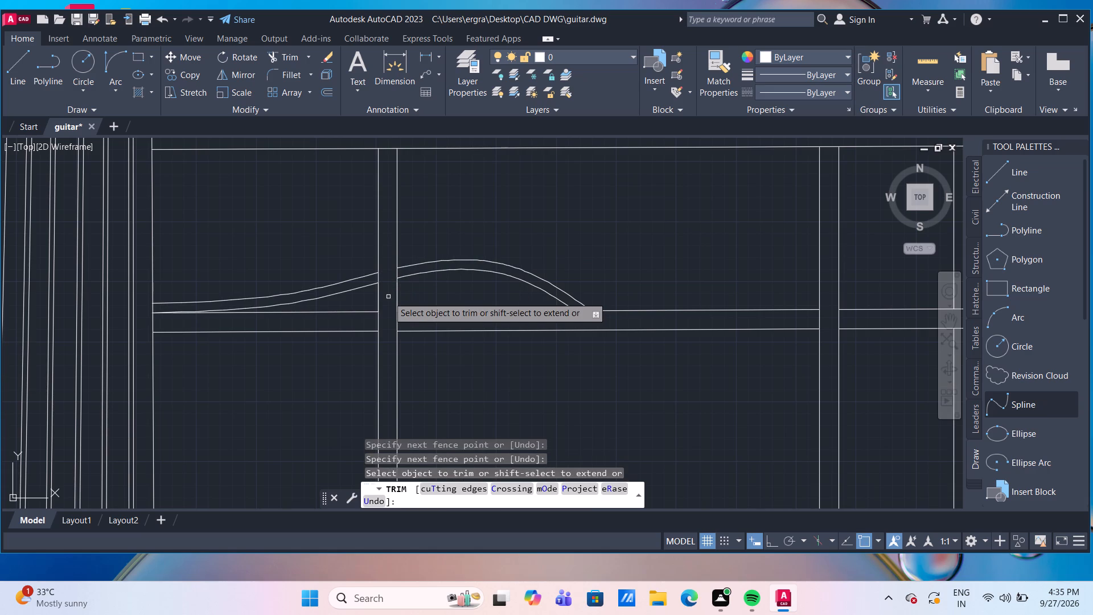
{"action": "scroll", "coordinate": [389, 298], "scroll_direction": "down", "scroll_amount": 1}
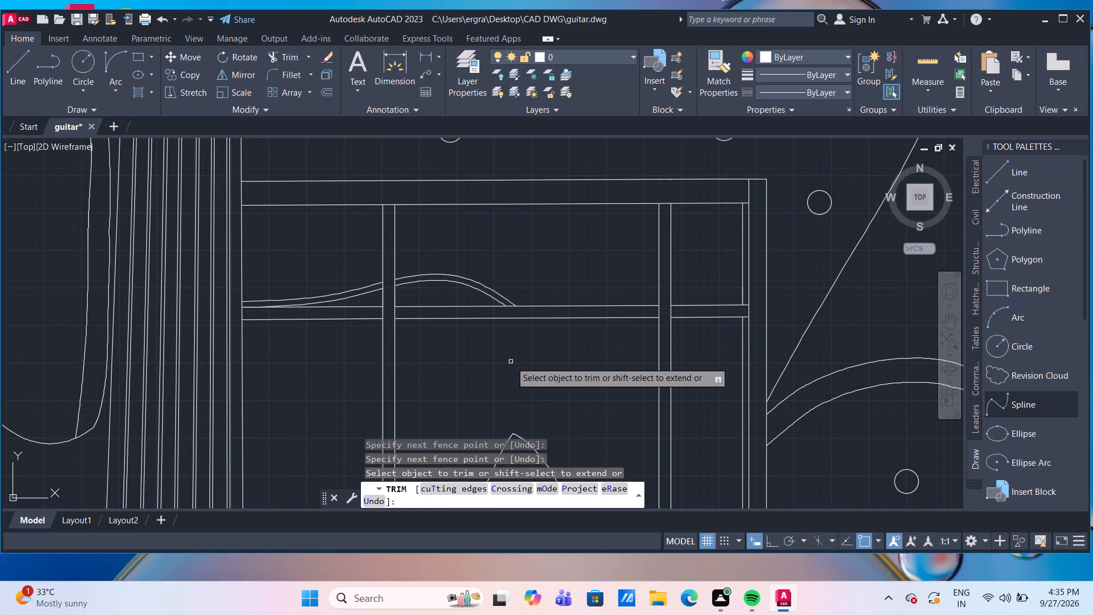
{"action": "scroll", "coordinate": [511, 354], "scroll_direction": "down", "scroll_amount": 2}
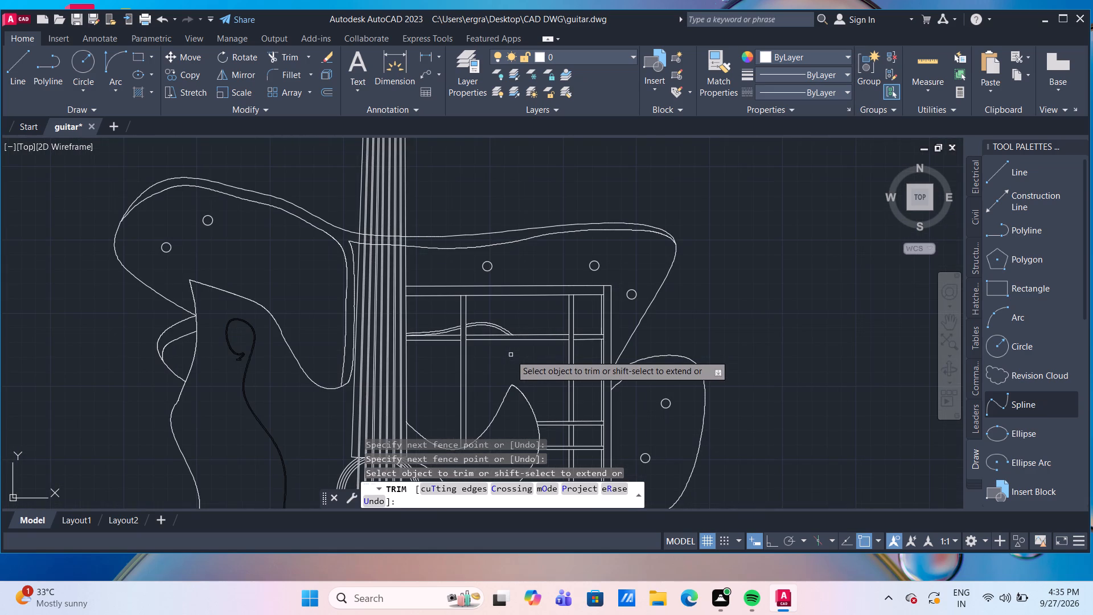
{"action": "middle_click_drag", "start_coordinate": [511, 355], "coordinate": [492, 309]}
{"action": "key", "text": "Escape"}
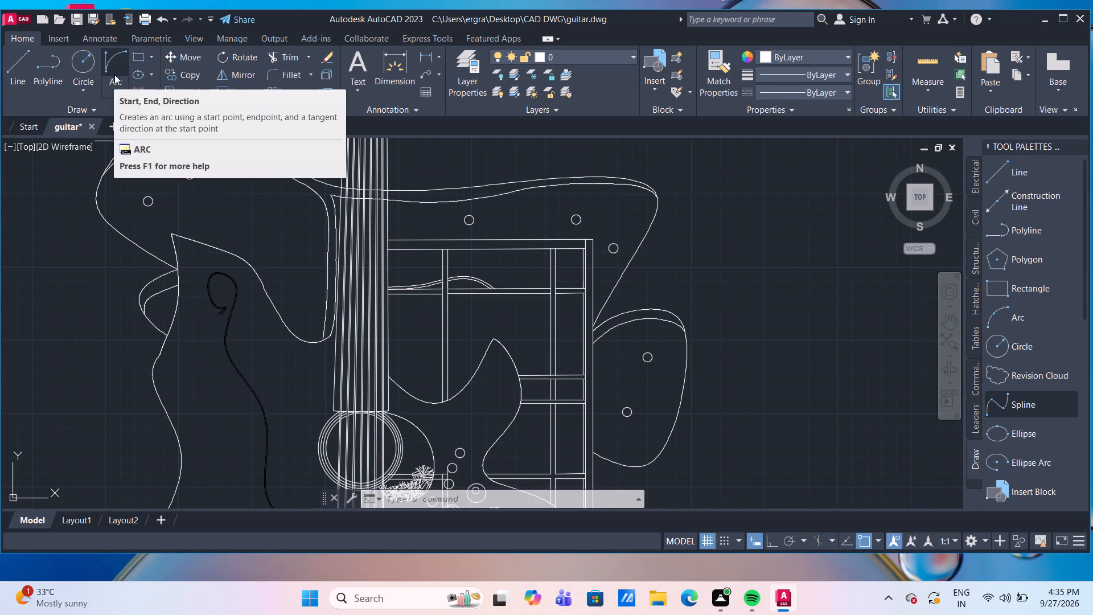
Draw a hook-shaped spline from the left wing's inner edge beside the neck, curling down and ending in a leftward tail about 400 long.
{"action": "left_click", "coordinate": [1031, 405]}
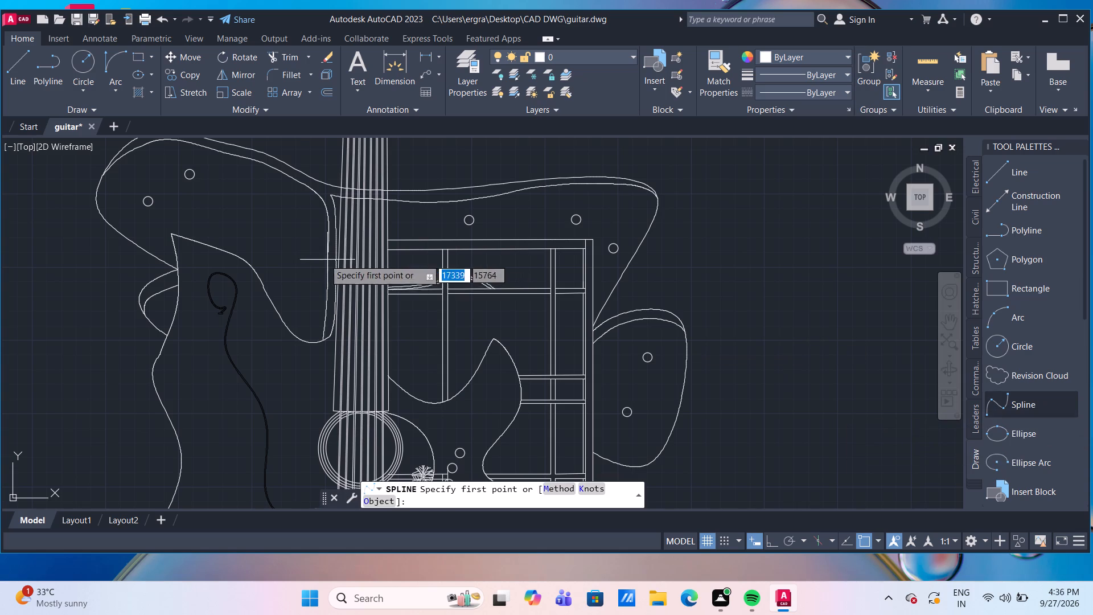
{"action": "scroll", "coordinate": [334, 281], "scroll_direction": "up", "scroll_amount": 1}
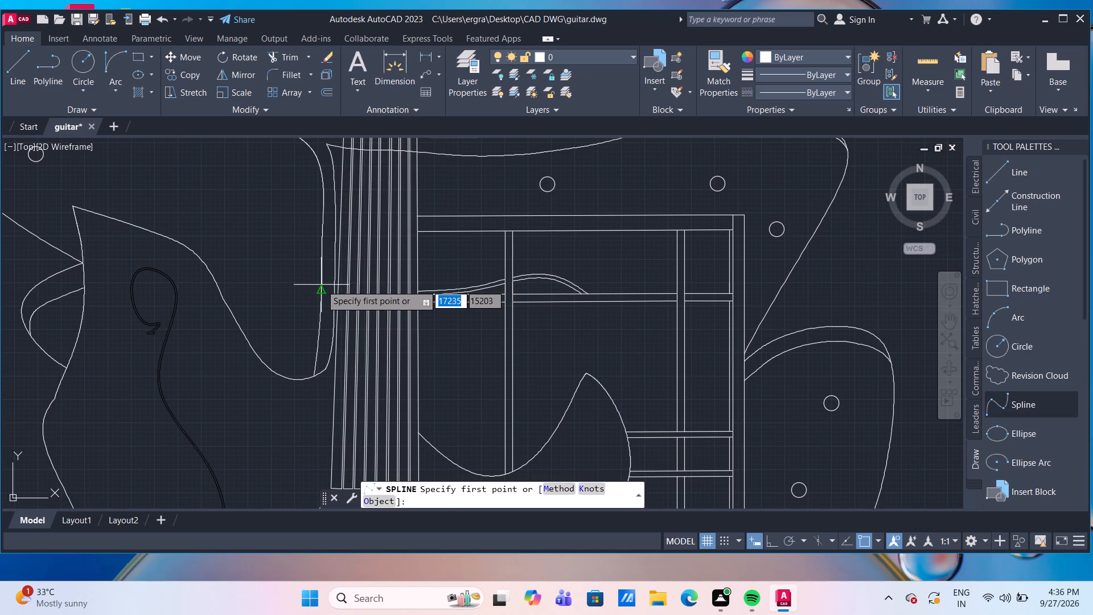
{"action": "left_click", "coordinate": [320, 287]}
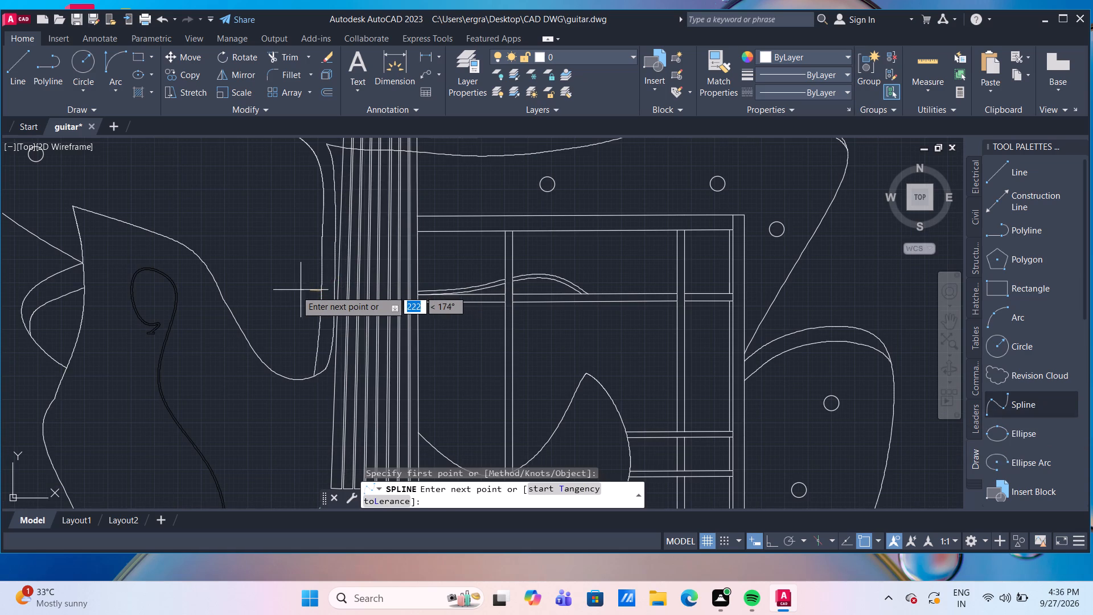
{"action": "left_click", "coordinate": [296, 292]}
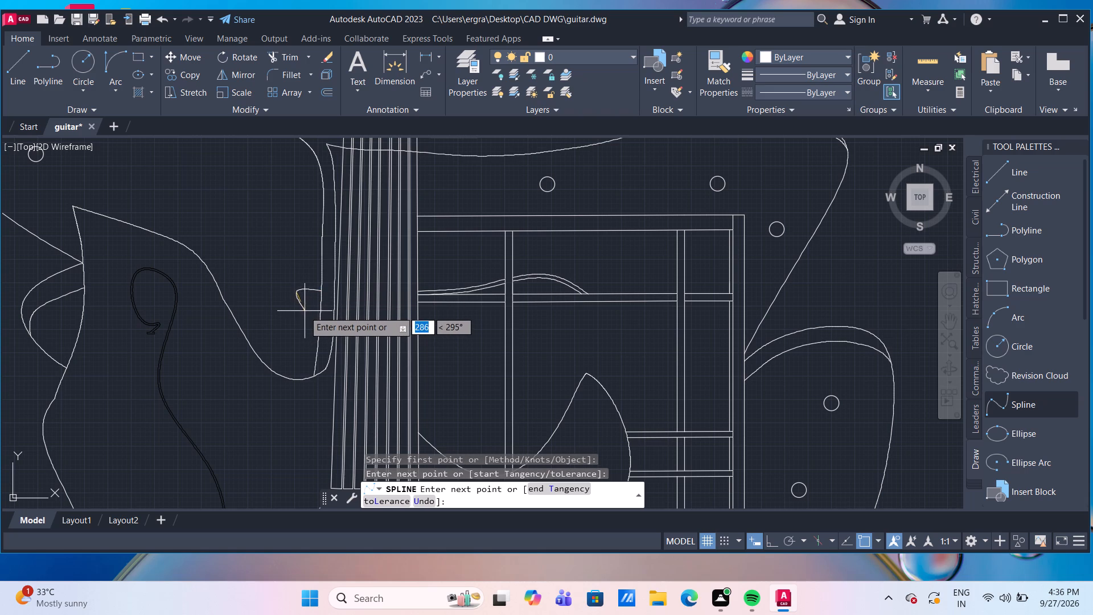
{"action": "left_click", "coordinate": [297, 309]}
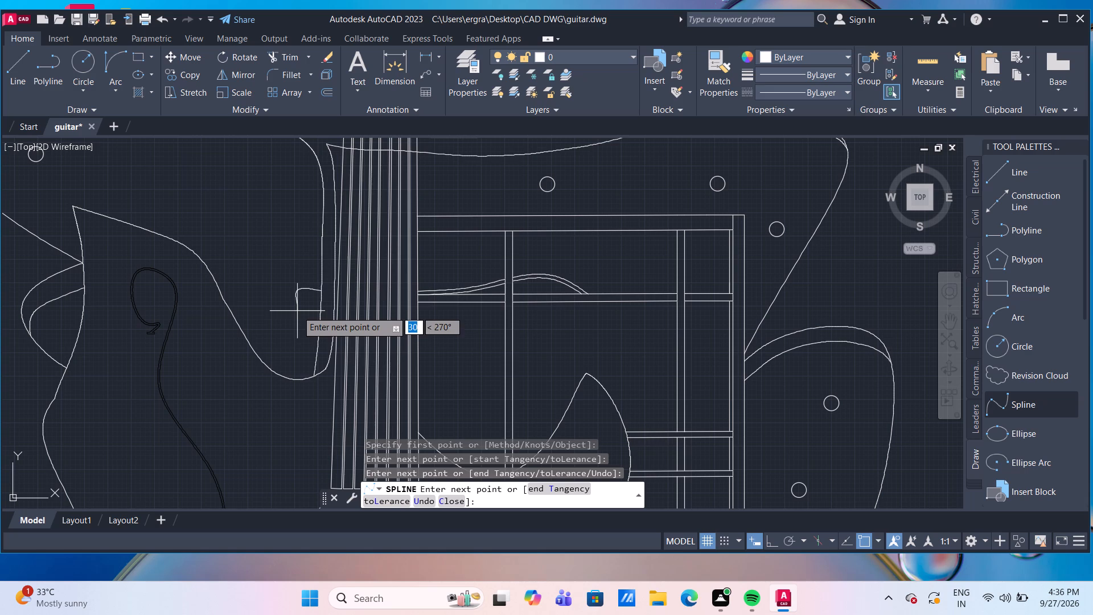
{"action": "left_click", "coordinate": [302, 311]}
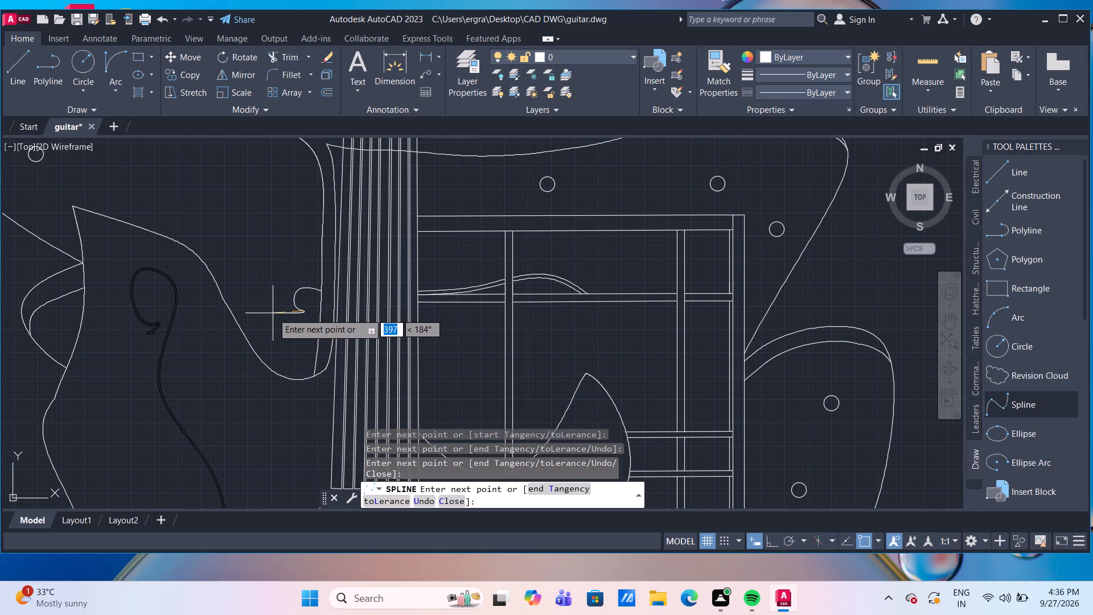
{"action": "left_click", "coordinate": [273, 313]}
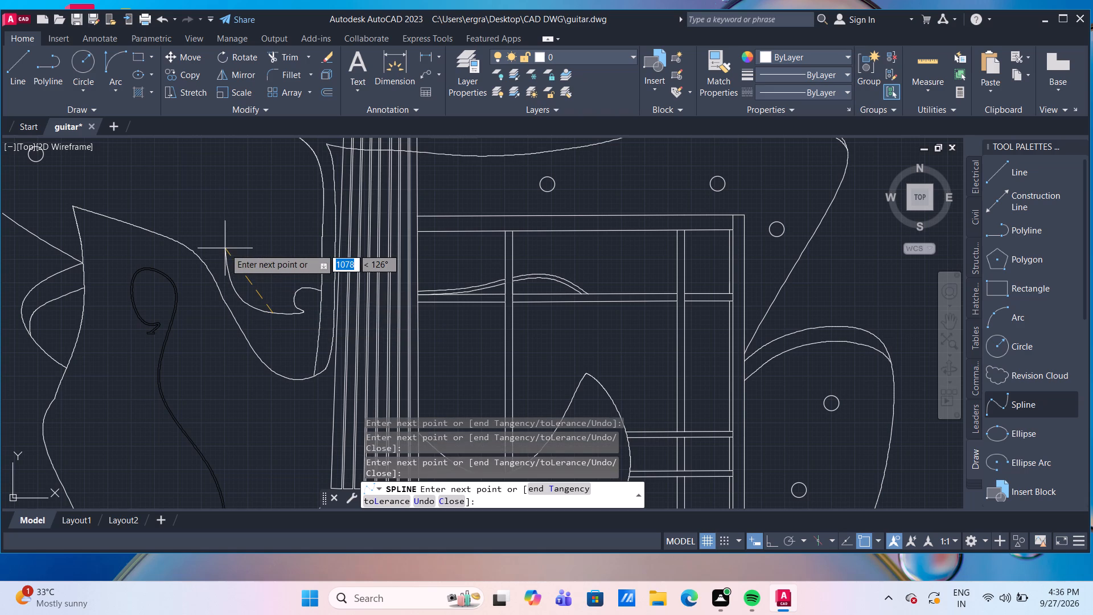
{"action": "key", "text": "Return"}
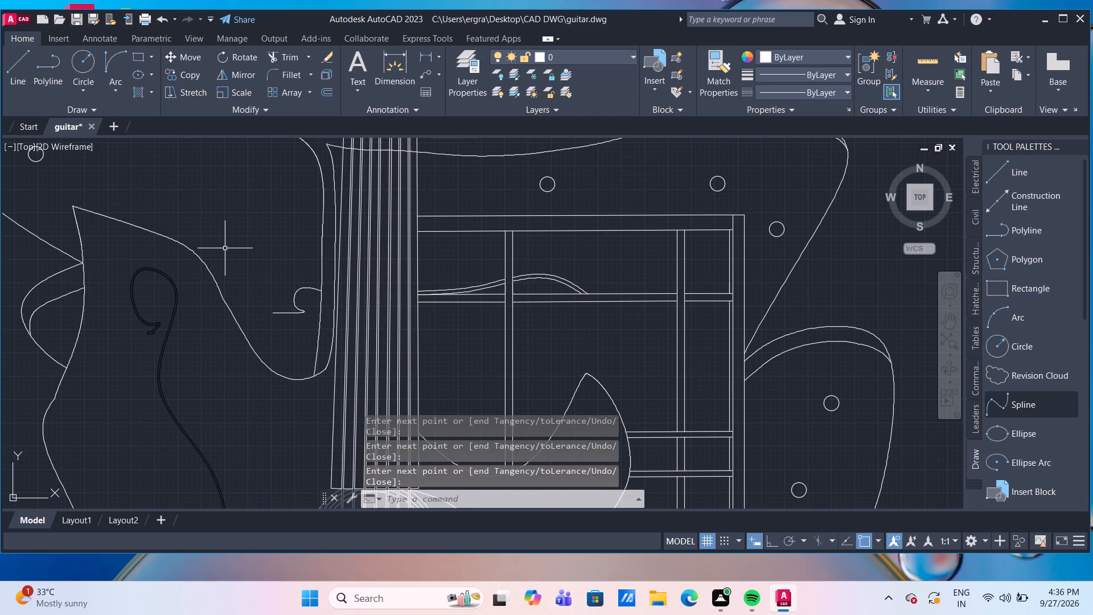
Offset the hook-shaped spline in the left wing by 50 toward its outer, upper side.
{"action": "scroll", "coordinate": [228, 249], "scroll_direction": "down", "scroll_amount": 2}
{"action": "scroll", "coordinate": [312, 294], "scroll_direction": "up", "scroll_amount": 1}
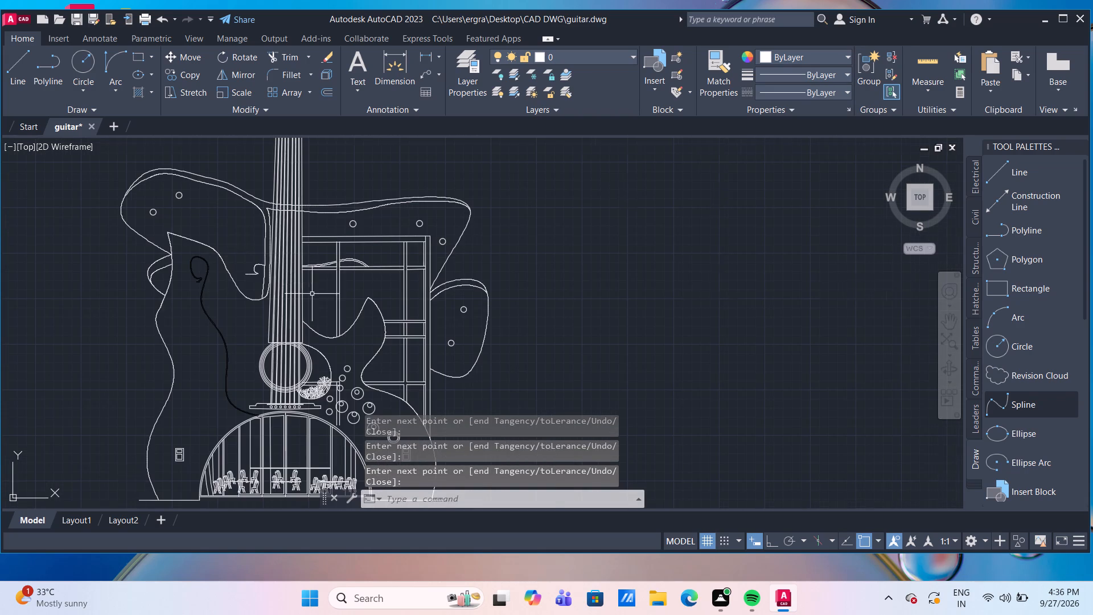
{"action": "scroll", "coordinate": [307, 291], "scroll_direction": "up", "scroll_amount": 1}
{"action": "scroll", "coordinate": [174, 248], "scroll_direction": "up", "scroll_amount": 1}
{"action": "middle_click_drag", "start_coordinate": [186, 255], "coordinate": [228, 288]}
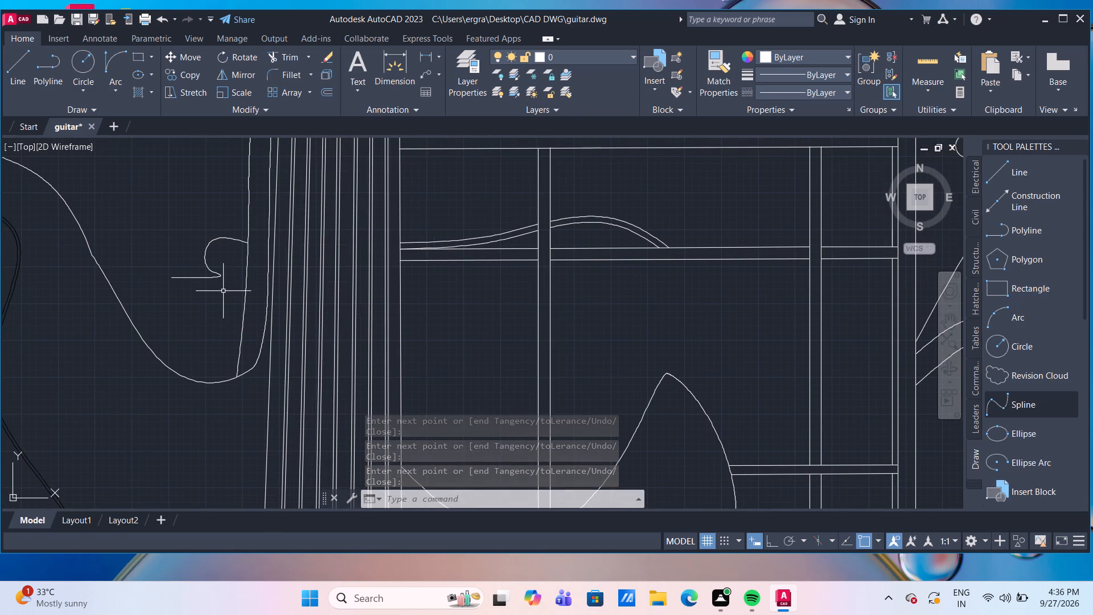
{"action": "key", "text": "o"}
{"action": "key", "text": "Return"}
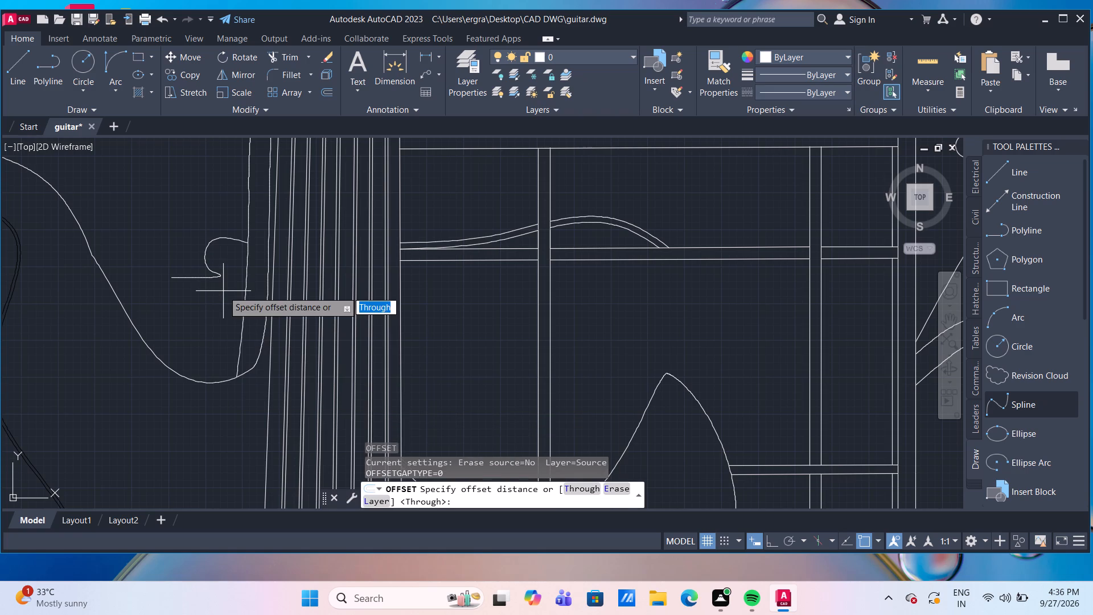
{"action": "key", "text": "Return"}
{"action": "left_click", "coordinate": [220, 238]}
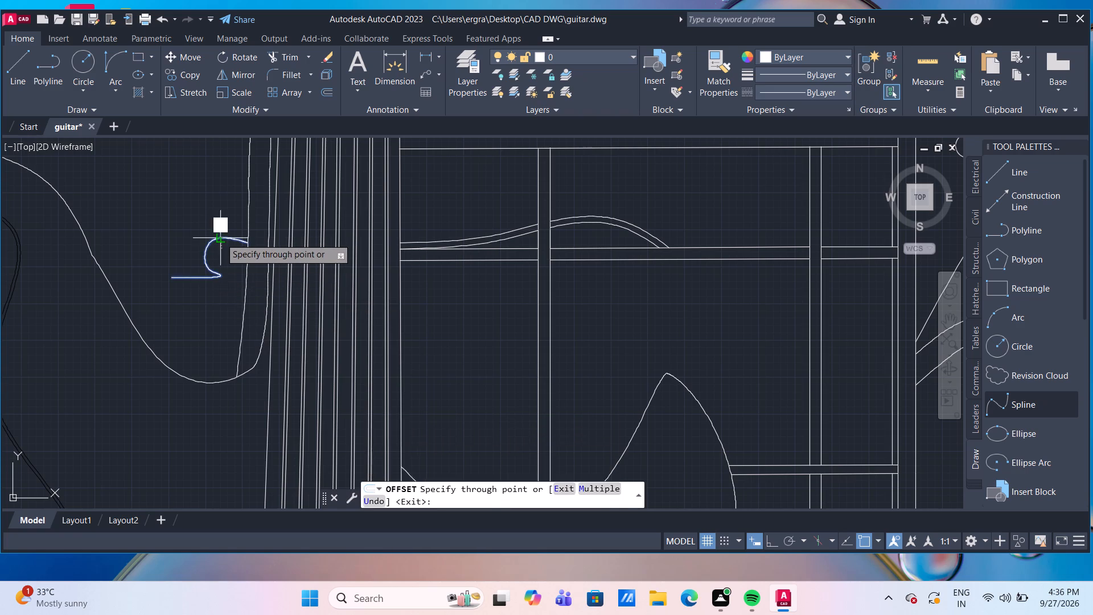
{"action": "type", "text": "50"}
{"action": "key", "text": "Return"}
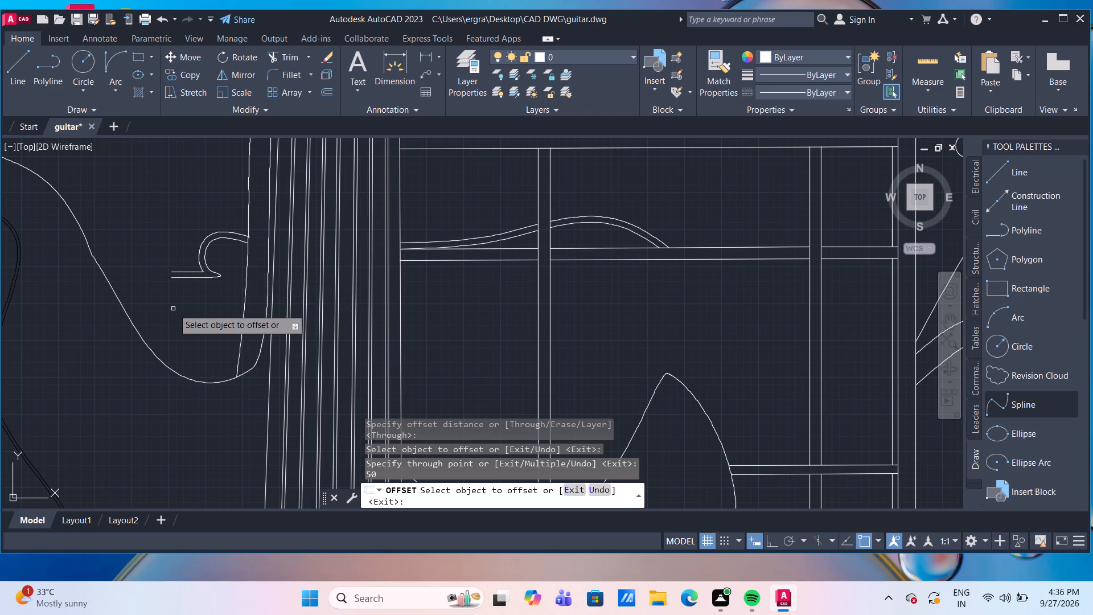
{"action": "key", "text": "Escape"}
Close the open tail end of the hook shape with a short vertical line joining the two splines.
{"action": "scroll", "coordinate": [169, 274], "scroll_direction": "up", "scroll_amount": 2}
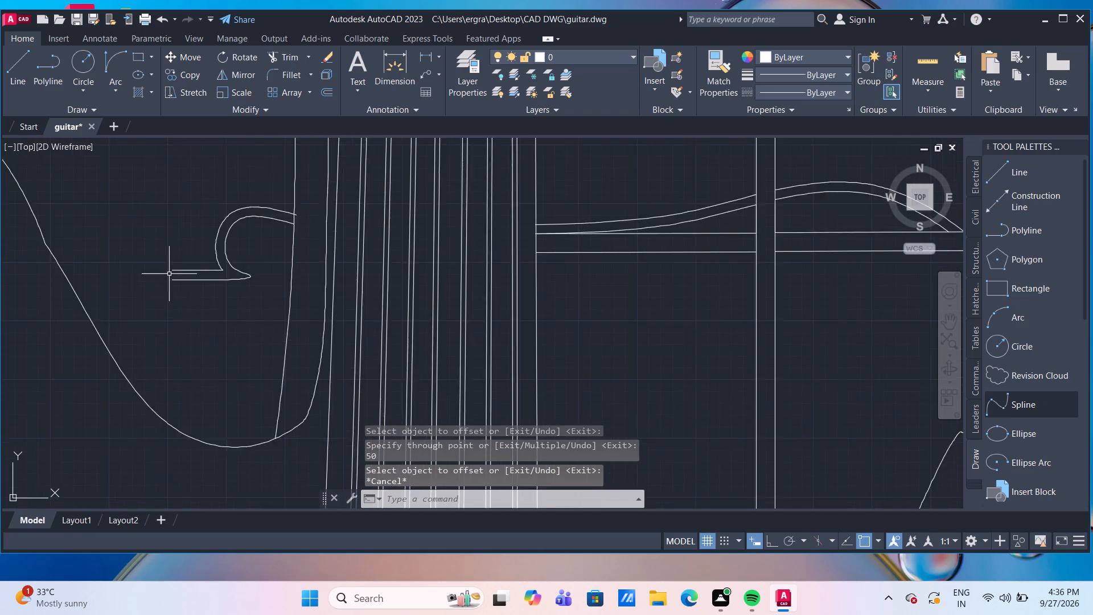
{"action": "key", "text": "l"}
{"action": "key", "text": "Return"}
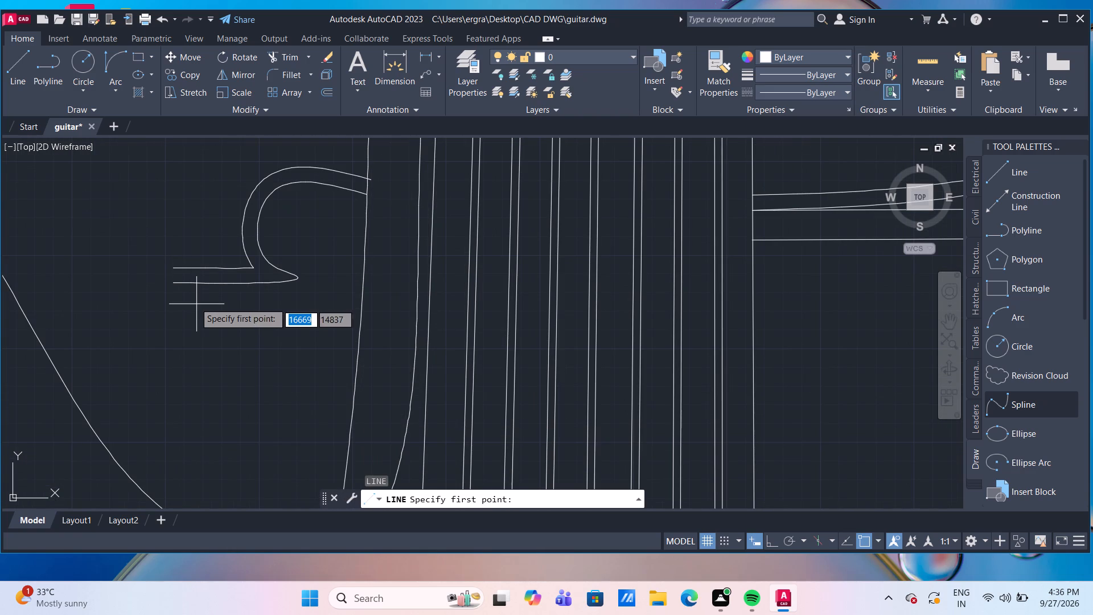
{"action": "left_click", "coordinate": [173, 287]}
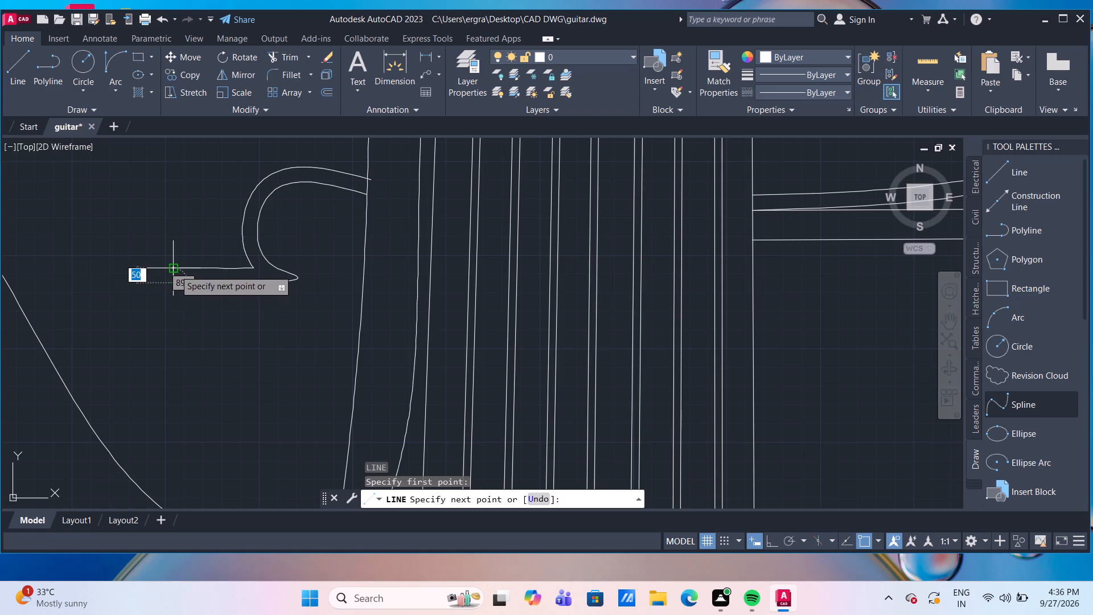
{"action": "left_click", "coordinate": [175, 270]}
{"action": "key", "text": "Return"}
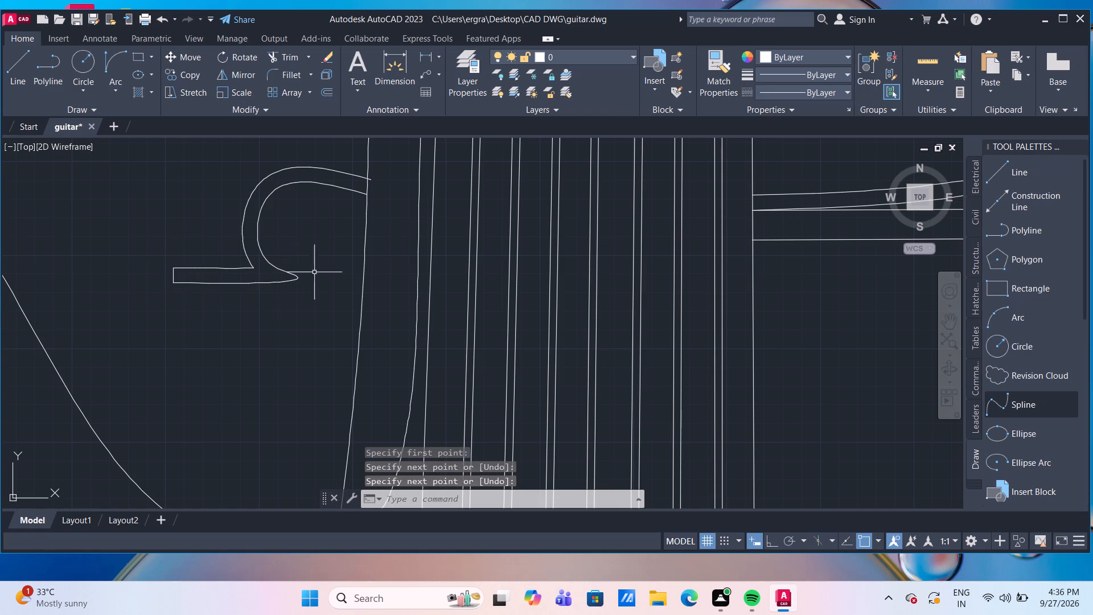
Trim the end of the hook's outer spline that overshoots the left wing's inner edge beside the neck.
{"action": "middle_click_drag", "start_coordinate": [401, 210], "coordinate": [388, 249]}
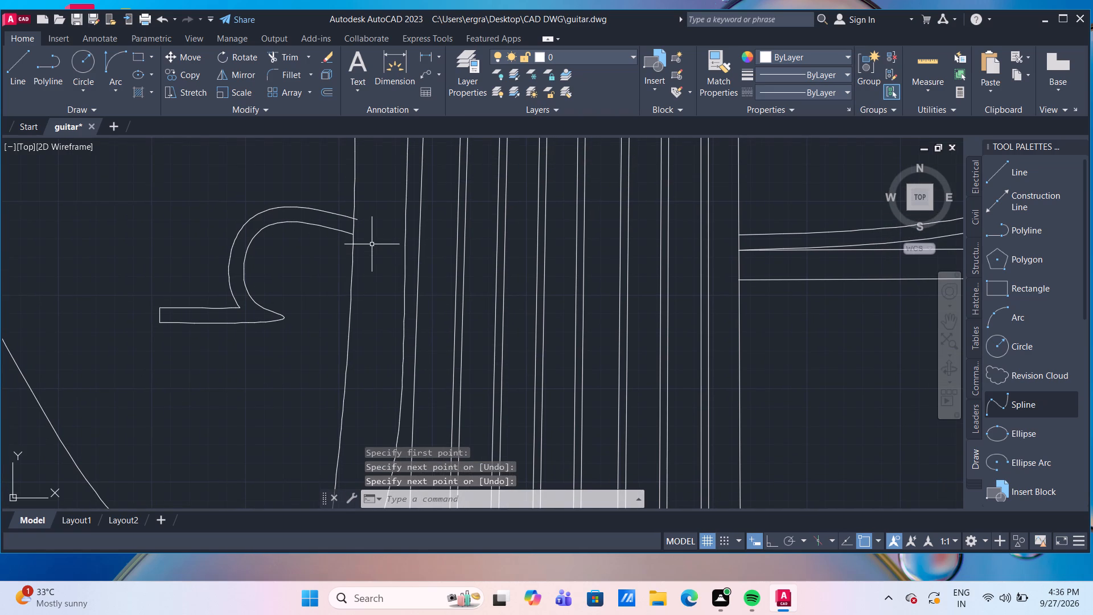
{"action": "type", "text": "tr"}
{"action": "key", "text": "Return"}
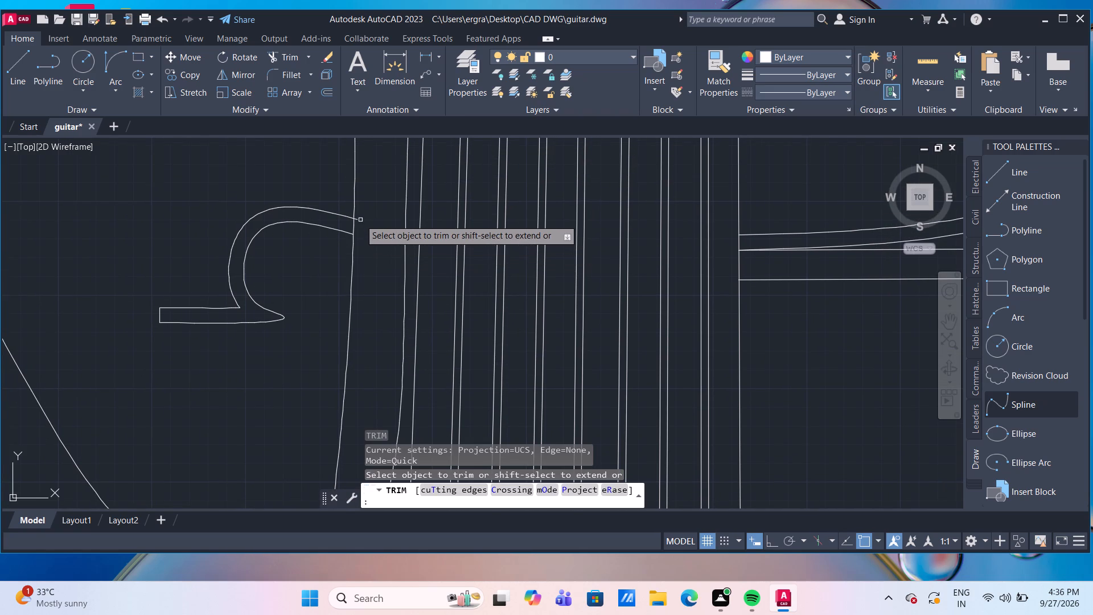
{"action": "left_click", "coordinate": [358, 220]}
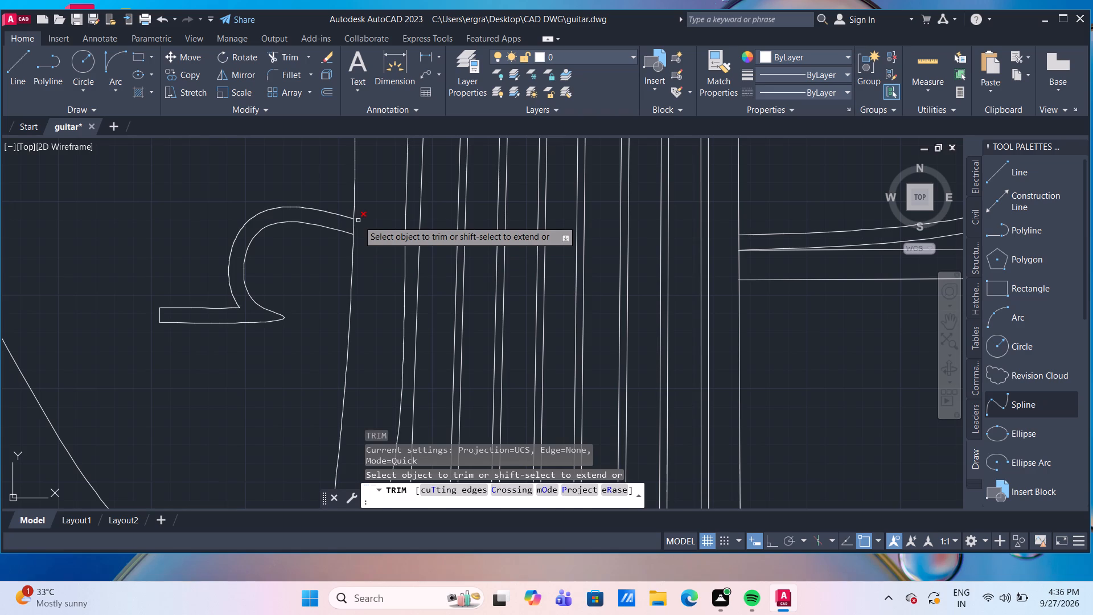
{"action": "scroll", "coordinate": [349, 260], "scroll_direction": "down", "scroll_amount": 2}
{"action": "scroll", "coordinate": [320, 347], "scroll_direction": "down", "scroll_amount": 2}
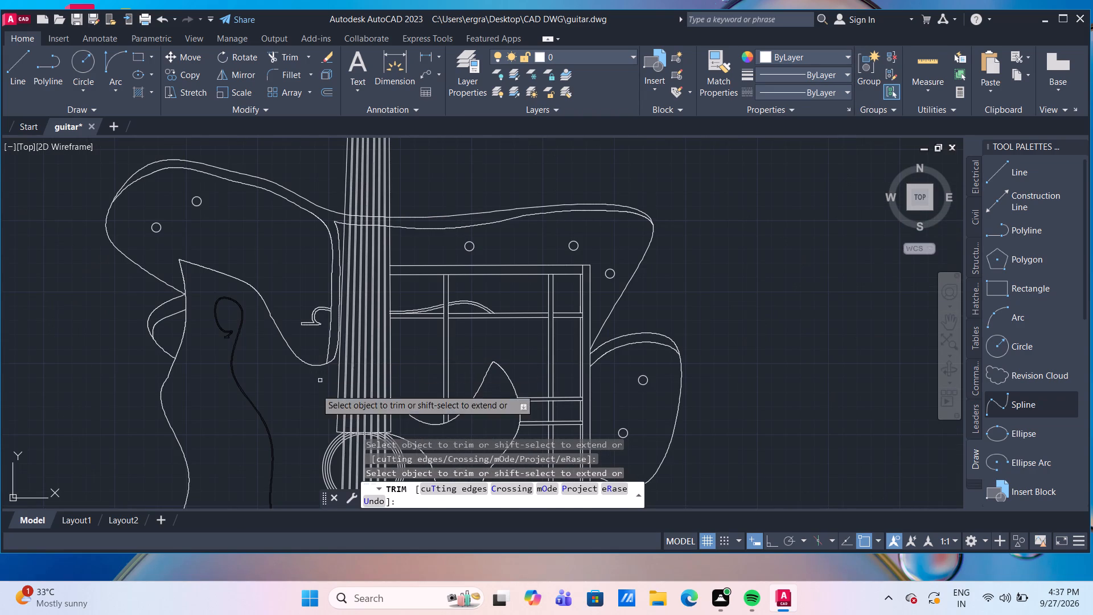
{"action": "key", "text": "Escape"}
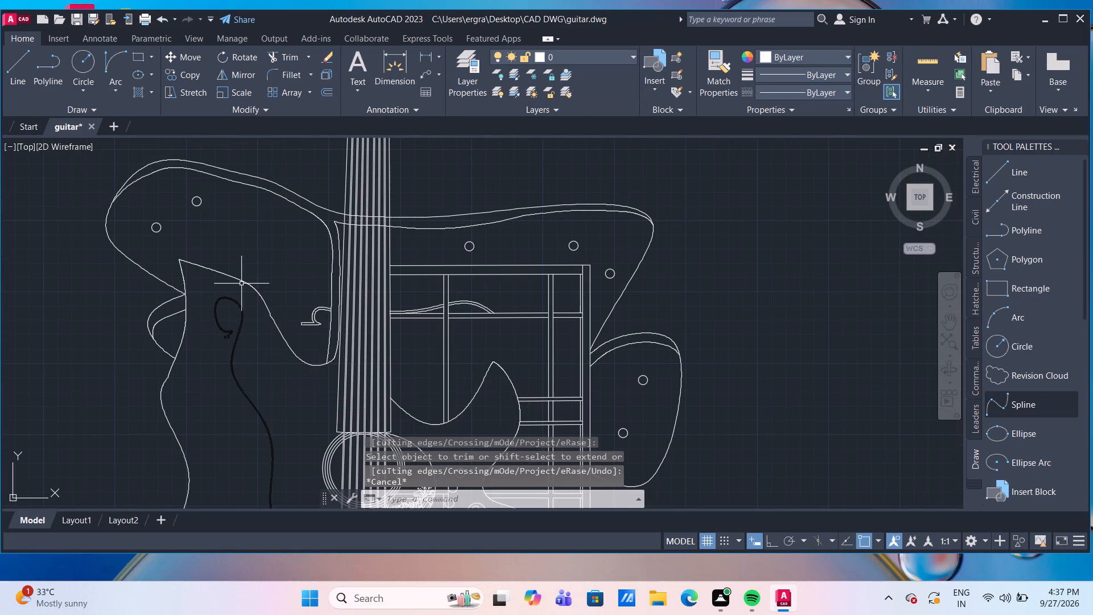
With Ortho on, draw lines from the left wing's lower edge: 1500 up, 200 toward the neck, and back down to that edge.
{"action": "left_click", "coordinate": [25, 66]}
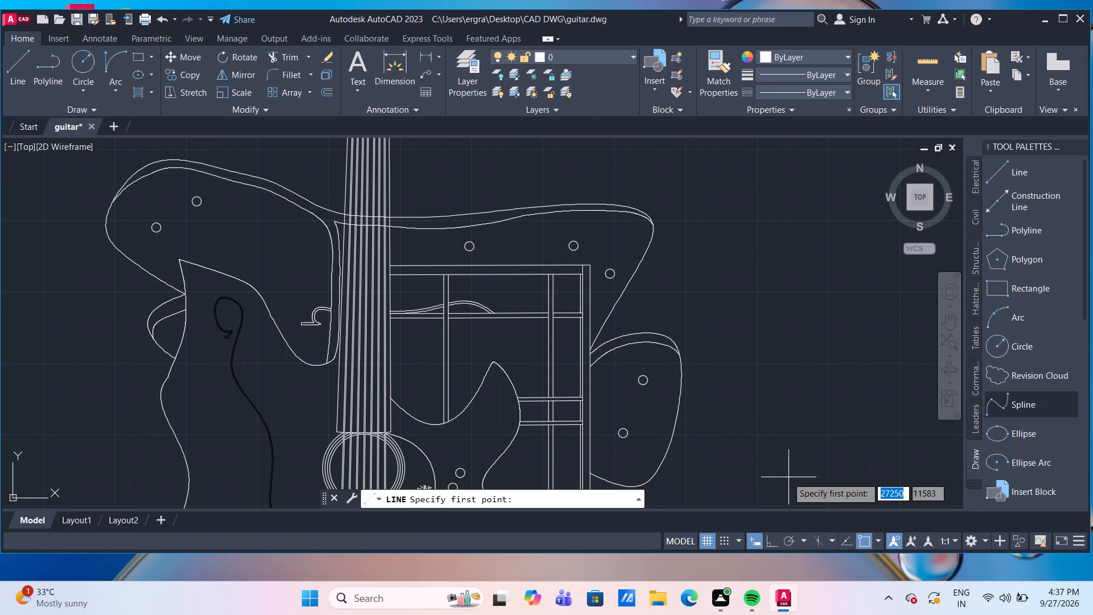
{"action": "left_click", "coordinate": [771, 545]}
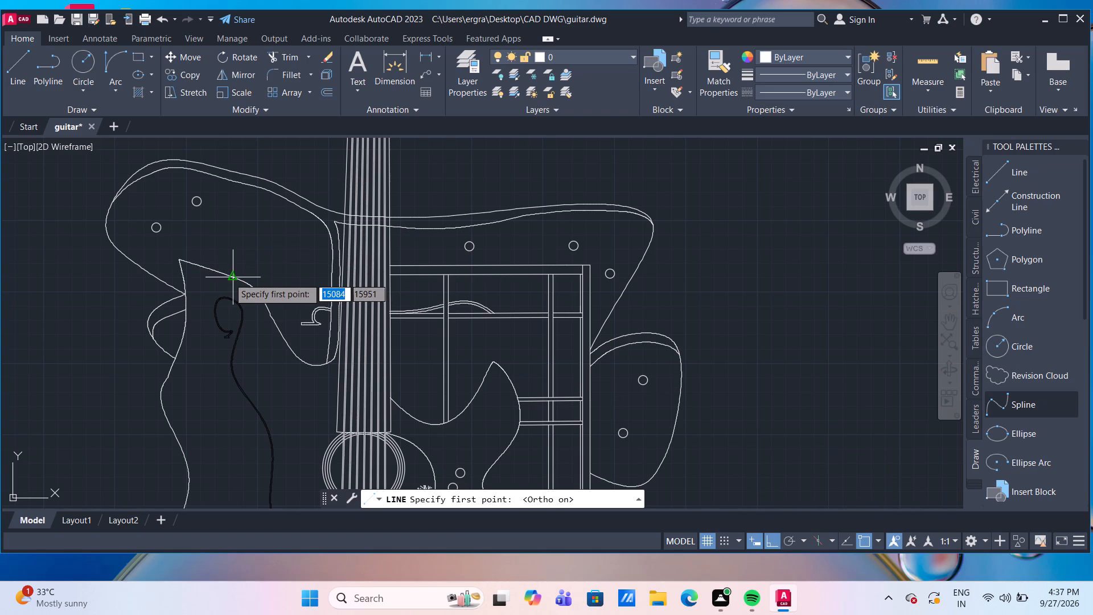
{"action": "left_click", "coordinate": [229, 278]}
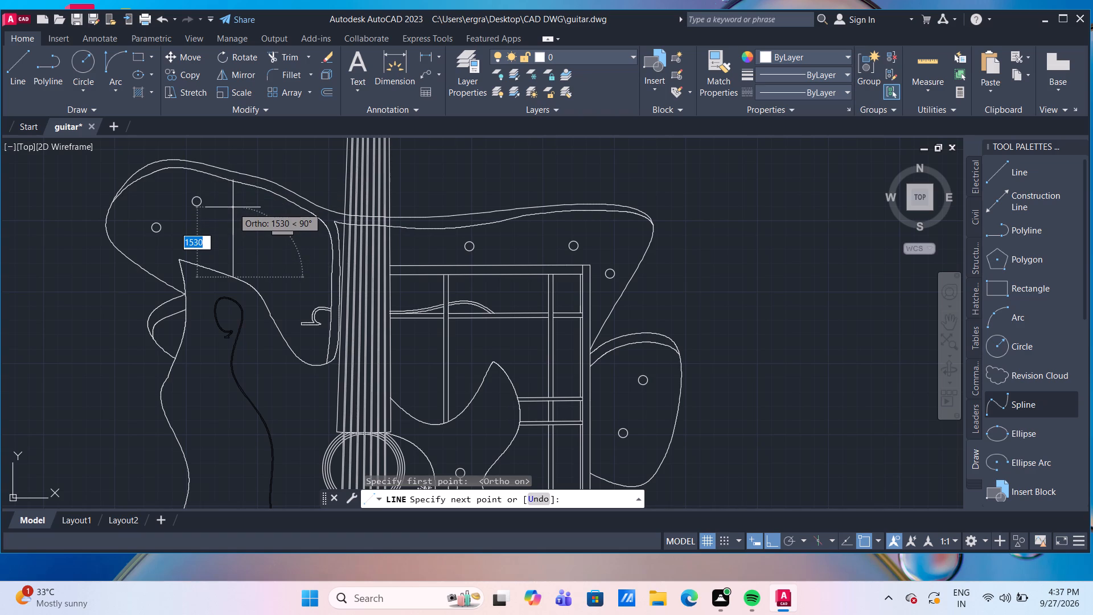
{"action": "type", "text": "1500"}
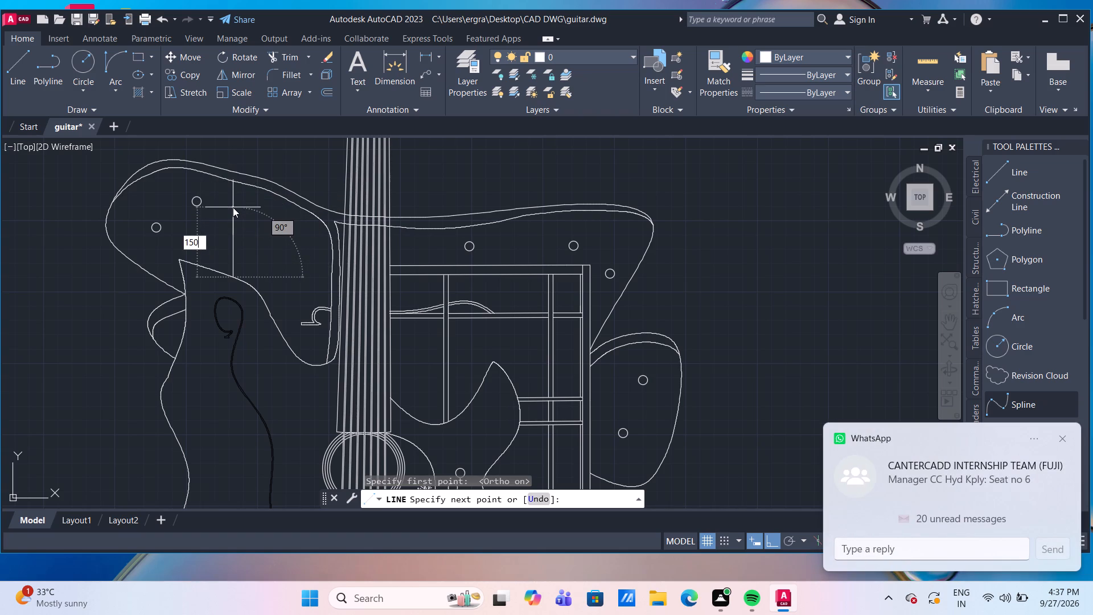
{"action": "key", "text": "Return"}
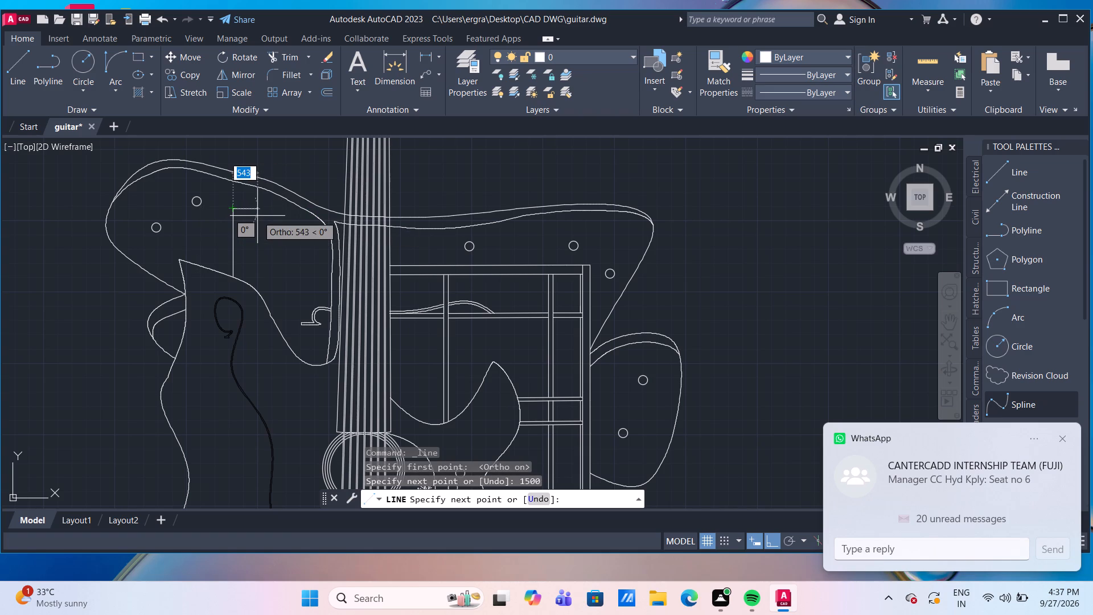
{"action": "type", "text": "200"}
{"action": "key", "text": "Return"}
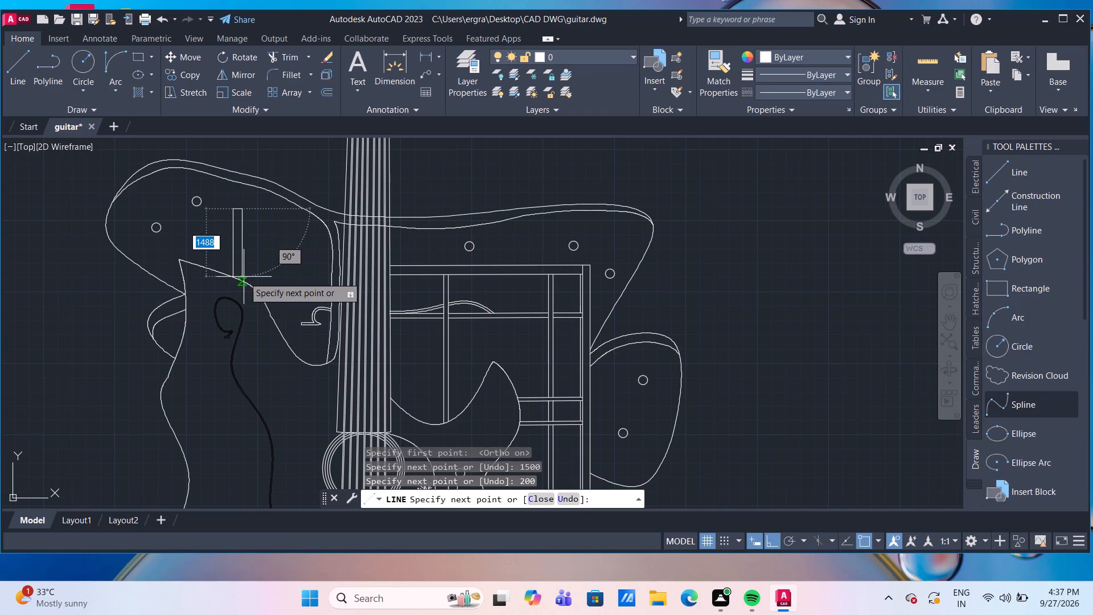
{"action": "left_click", "coordinate": [242, 284]}
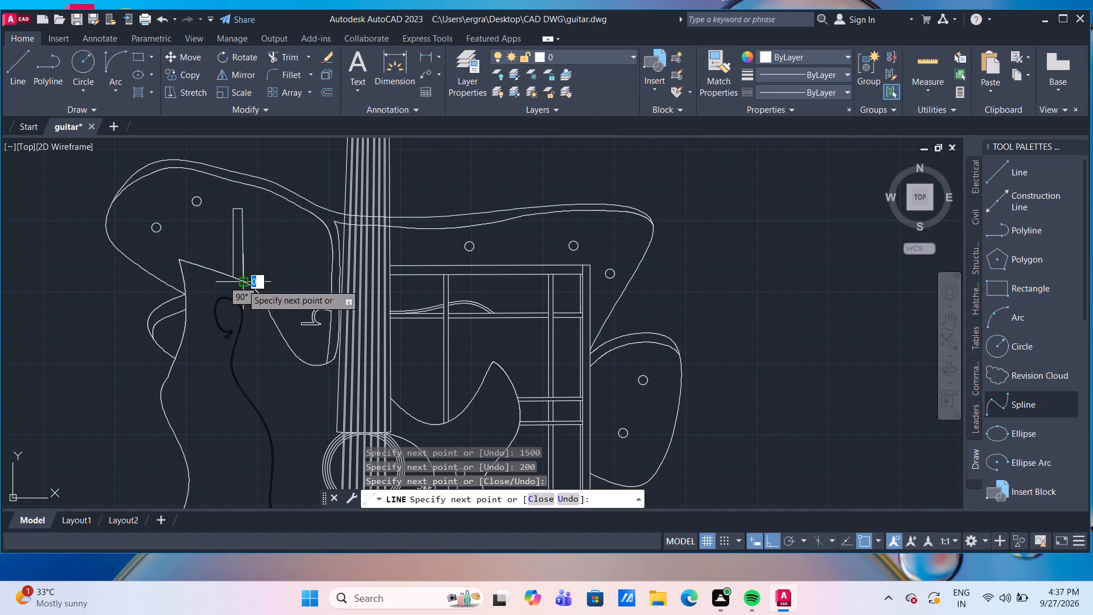
{"action": "key", "text": "Return"}
Delete the slightly slanted side line of the narrow bar, on the side nearer the neck.
{"action": "scroll", "coordinate": [261, 257], "scroll_direction": "up", "scroll_amount": 2}
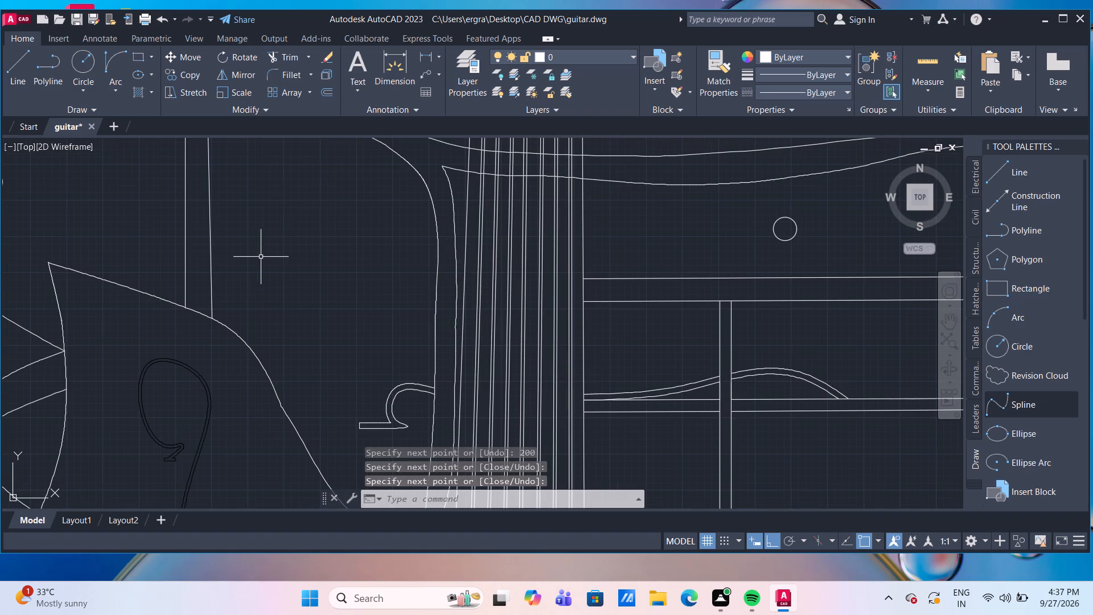
{"action": "scroll", "coordinate": [248, 256], "scroll_direction": "down", "scroll_amount": 2}
{"action": "left_click", "coordinate": [233, 254]}
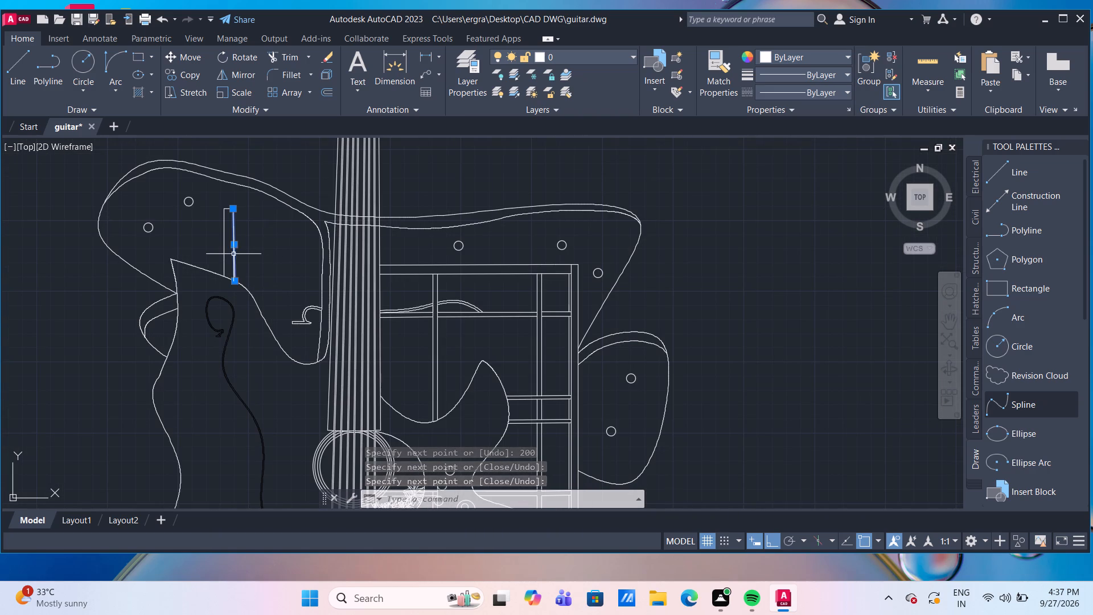
{"action": "key", "text": "Delete"}
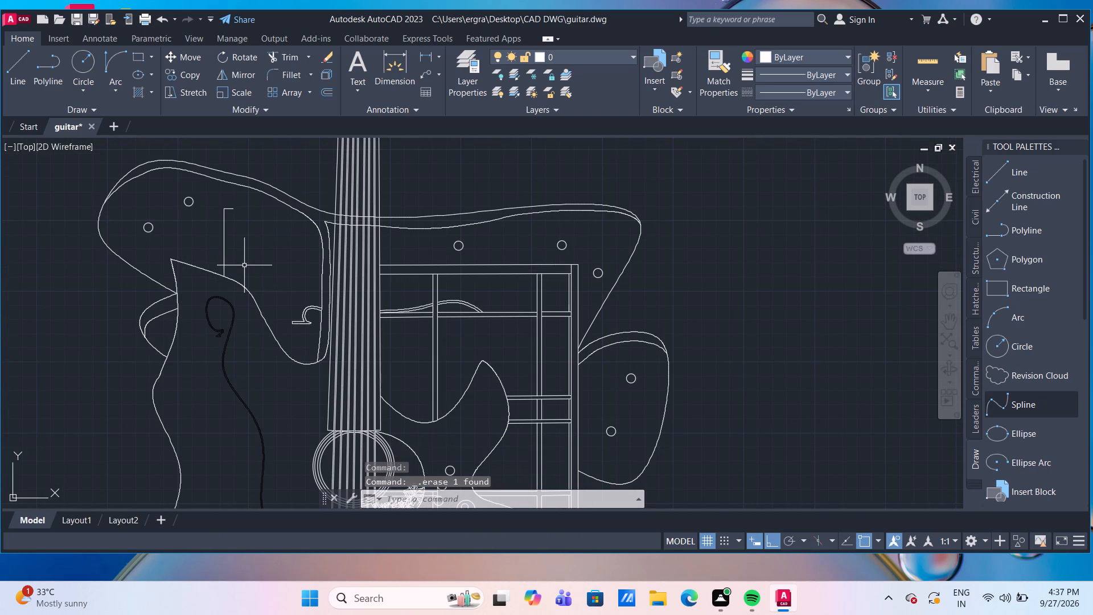
Offset the bar's remaining 1500 vertical line by 200 toward the neck.
{"action": "key", "text": "o"}
{"action": "key", "text": "Return"}
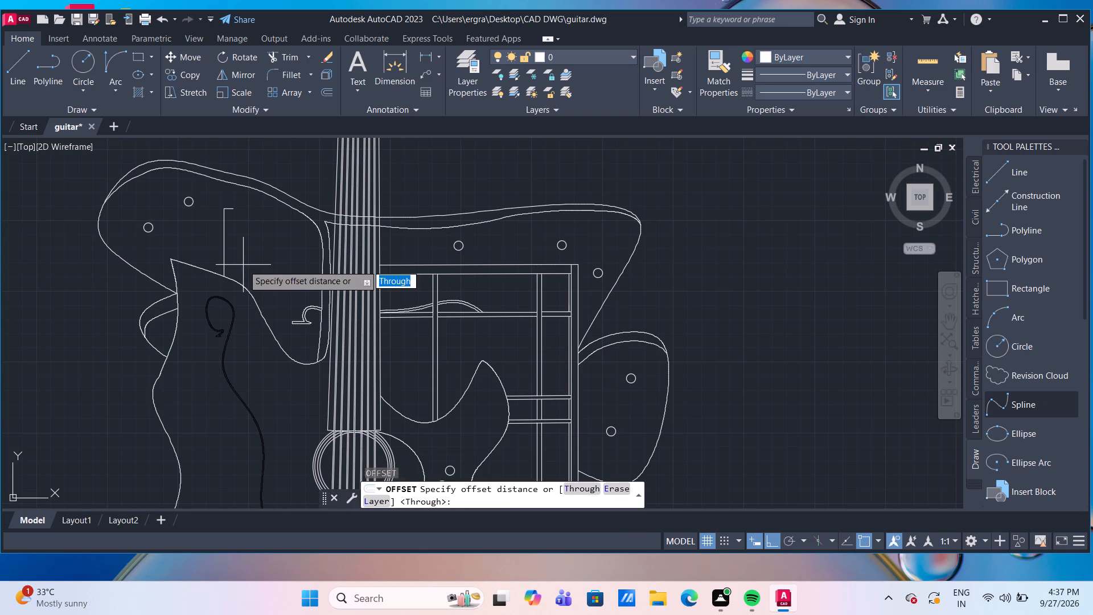
{"action": "key", "text": "Return"}
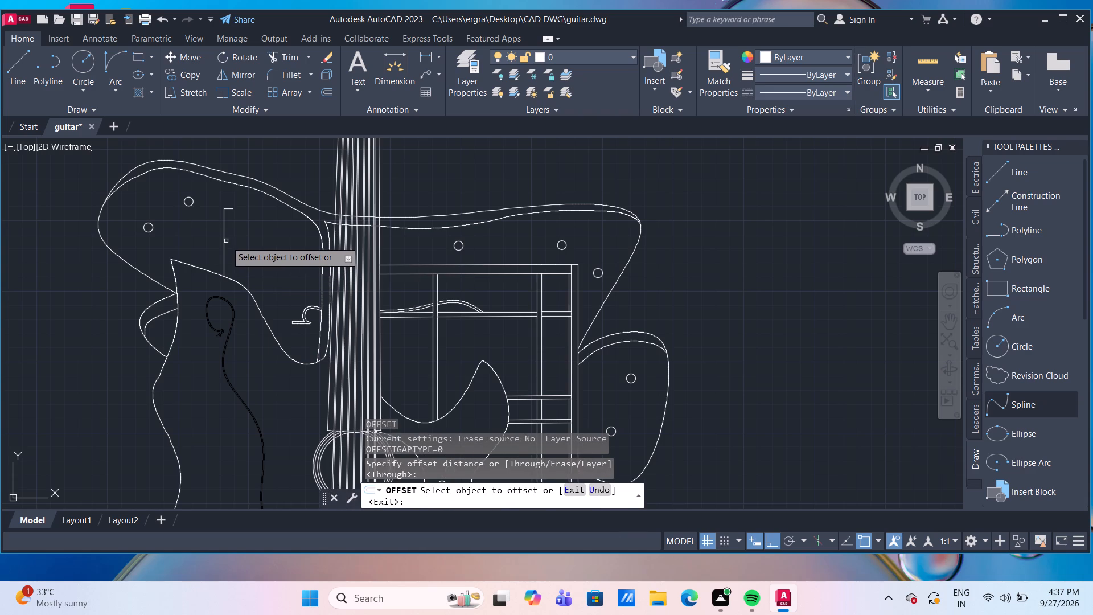
{"action": "left_click", "coordinate": [224, 241]}
{"action": "type", "text": "200"}
{"action": "key", "text": "Return"}
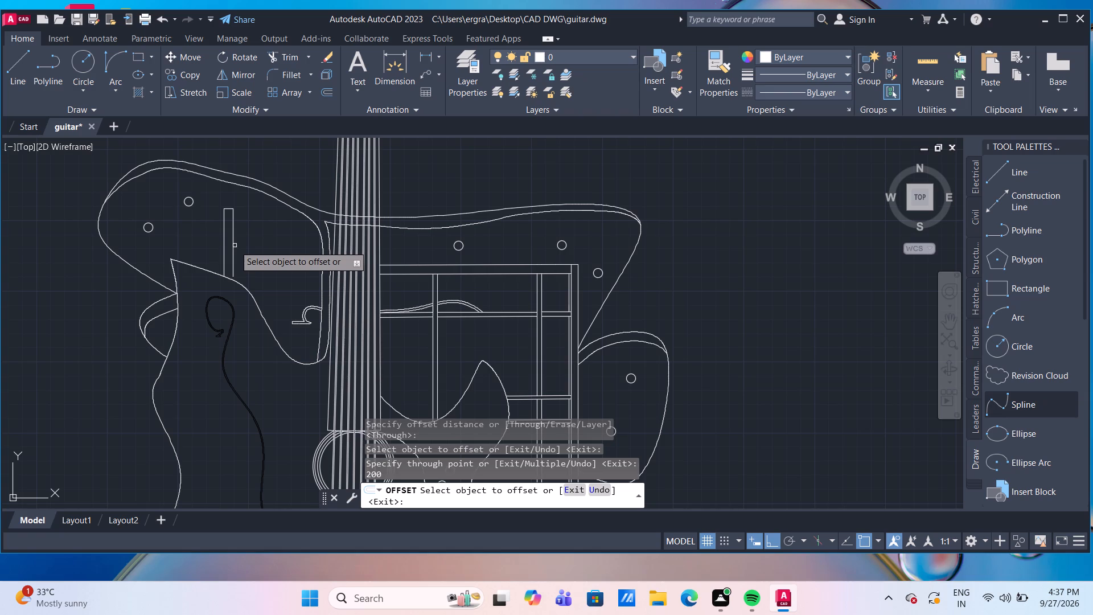
Offset the bar's neck-side vertical line by 25 toward the neck, and offset the resulting line by another 25.
{"action": "left_click", "coordinate": [233, 236]}
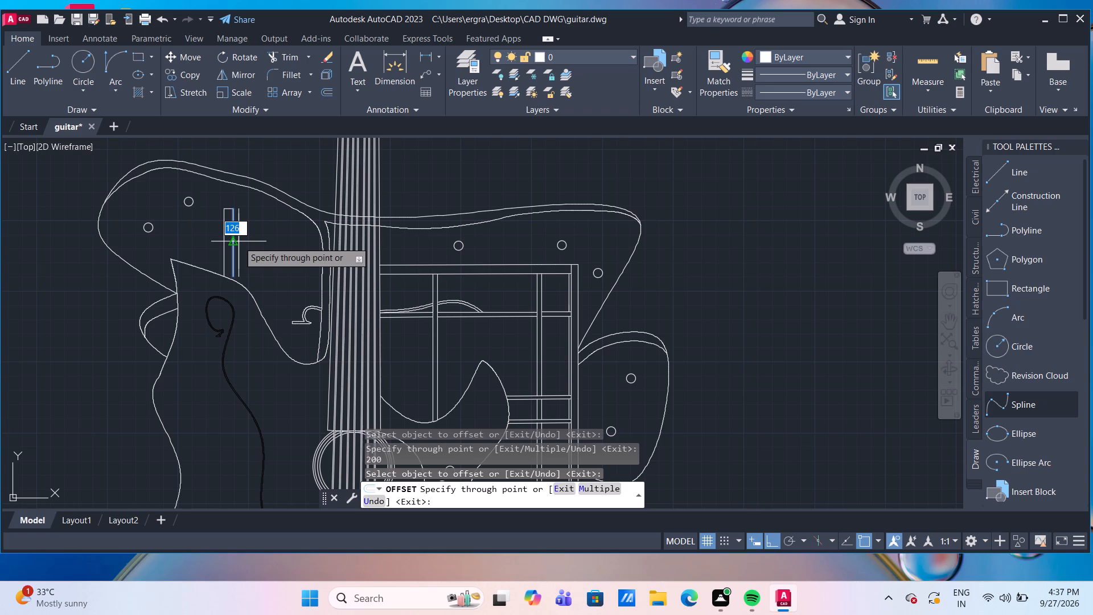
{"action": "type", "text": "25"}
{"action": "key", "text": "0"}
{"action": "key", "text": "BackSpace"}
{"action": "key", "text": "Return"}
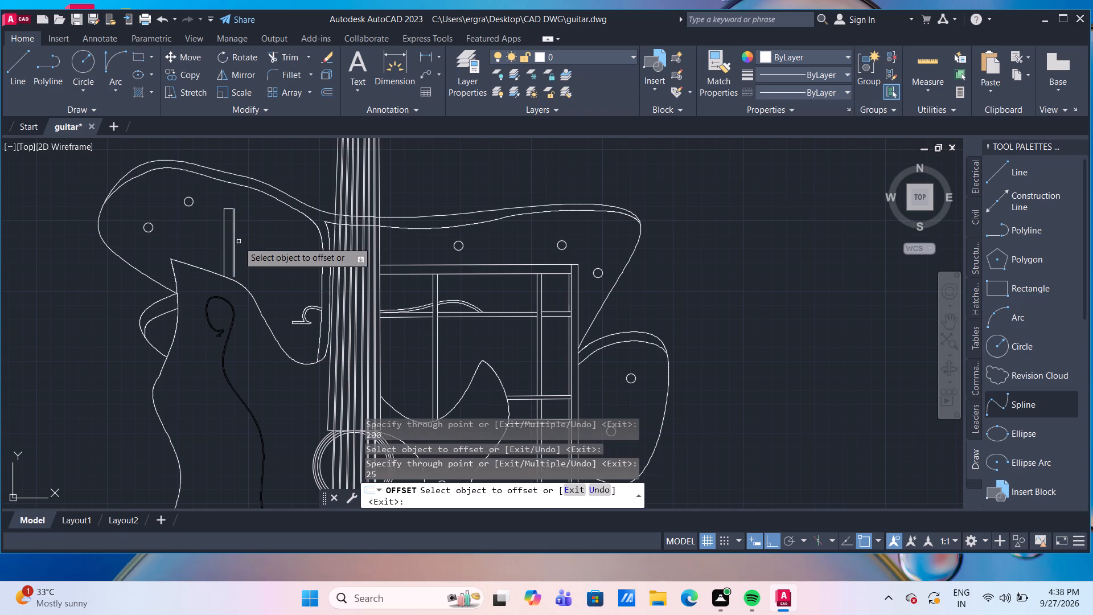
{"action": "scroll", "coordinate": [233, 237], "scroll_direction": "up", "scroll_amount": 2}
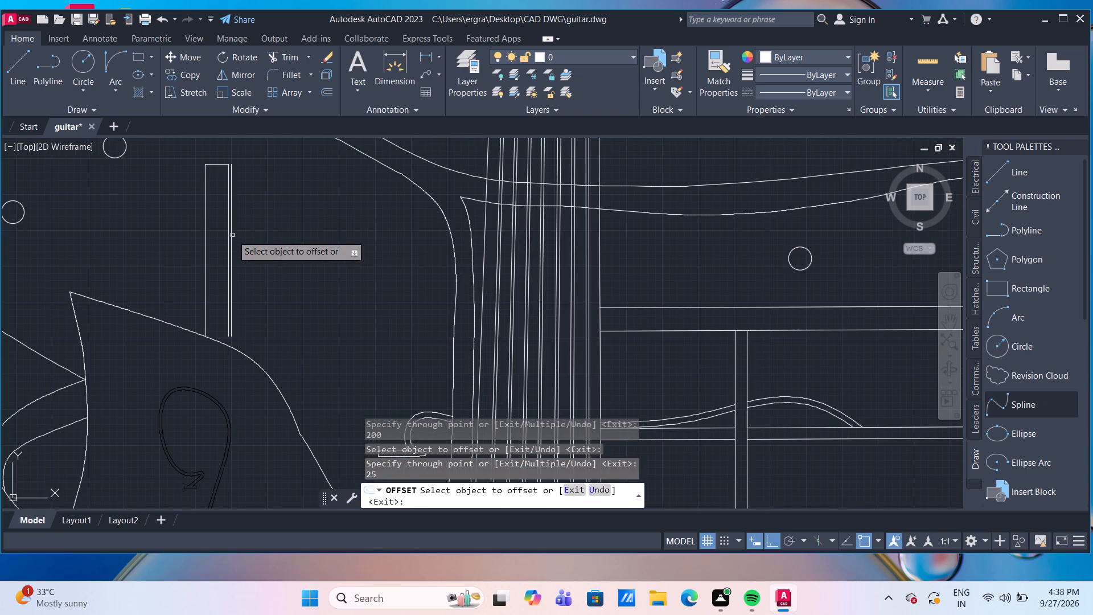
{"action": "left_click", "coordinate": [232, 235]}
{"action": "type", "text": "25"}
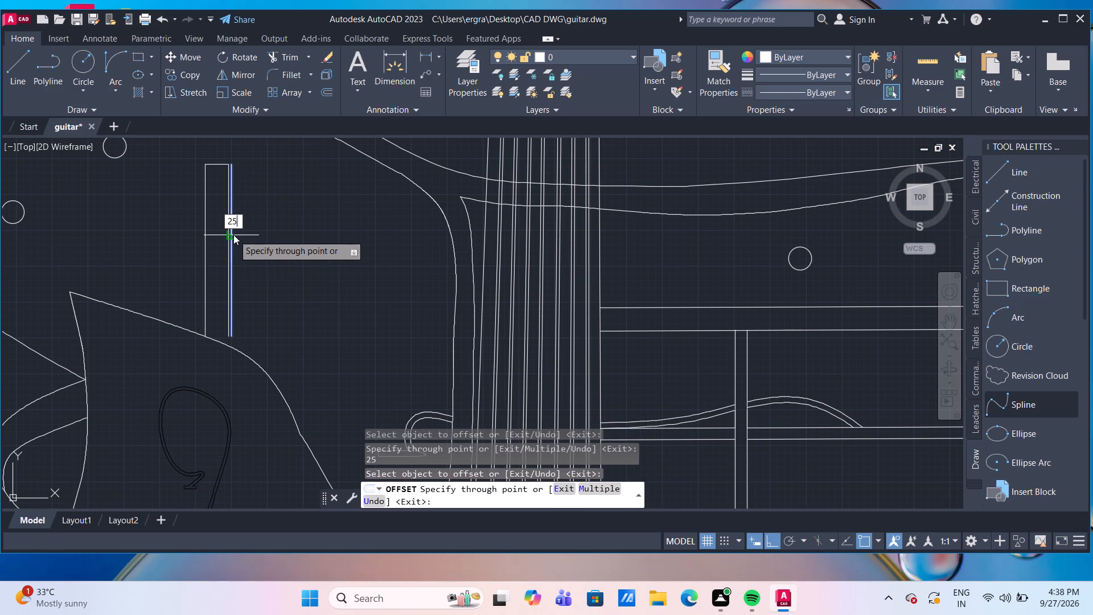
{"action": "key", "text": "Return"}
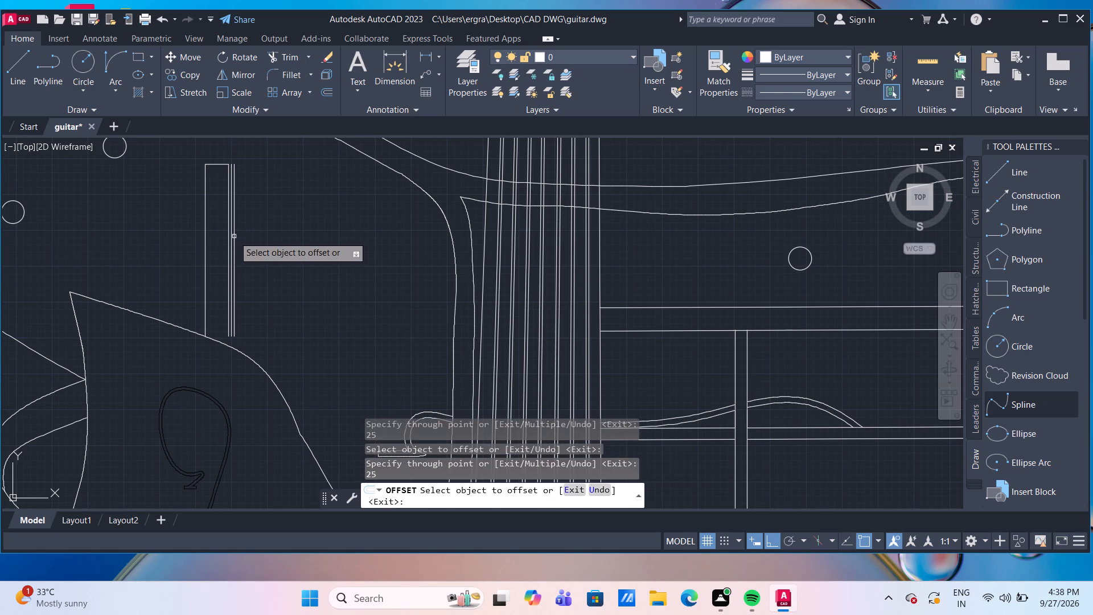
Continue the vertical line series toward the neck with successive offsets of 75 and 50.
{"action": "left_click", "coordinate": [234, 236]}
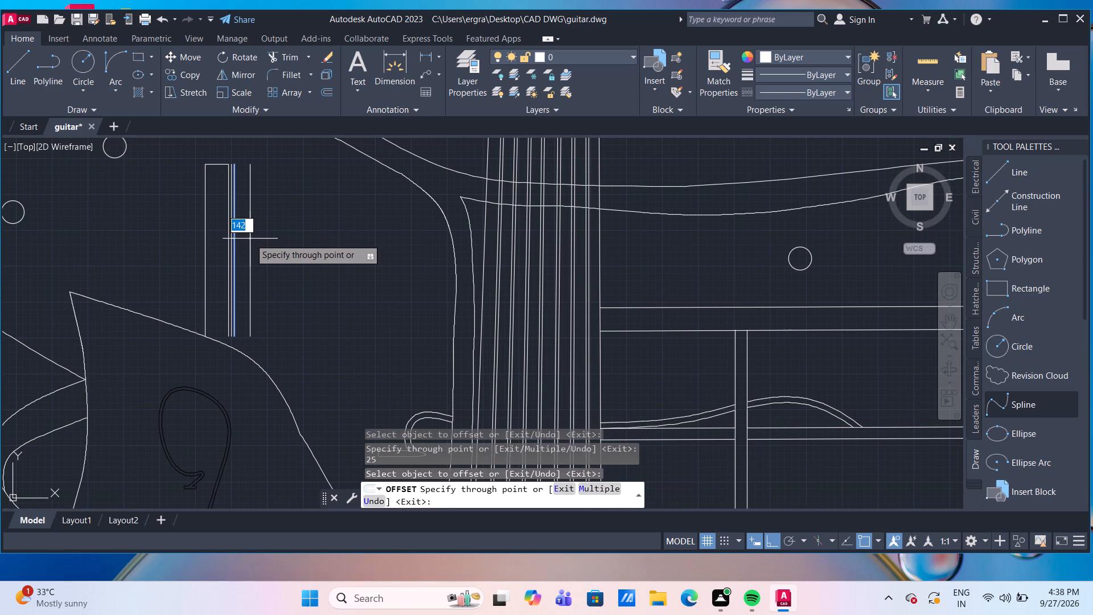
{"action": "type", "text": "75"}
{"action": "key", "text": "Return"}
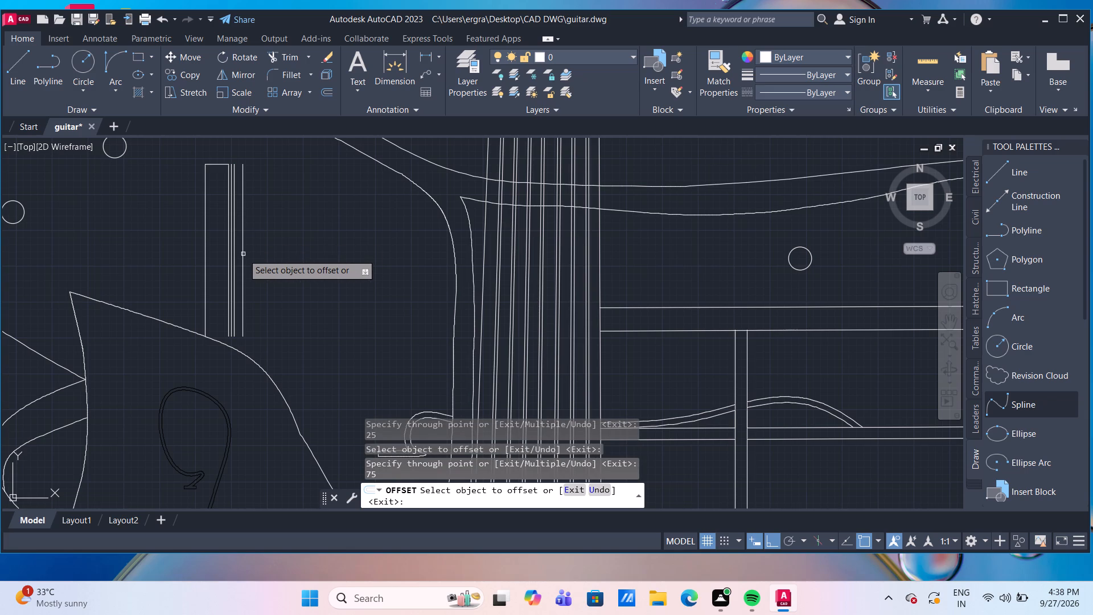
{"action": "left_click", "coordinate": [243, 254]}
{"action": "type", "text": "50"}
{"action": "key", "text": "Return"}
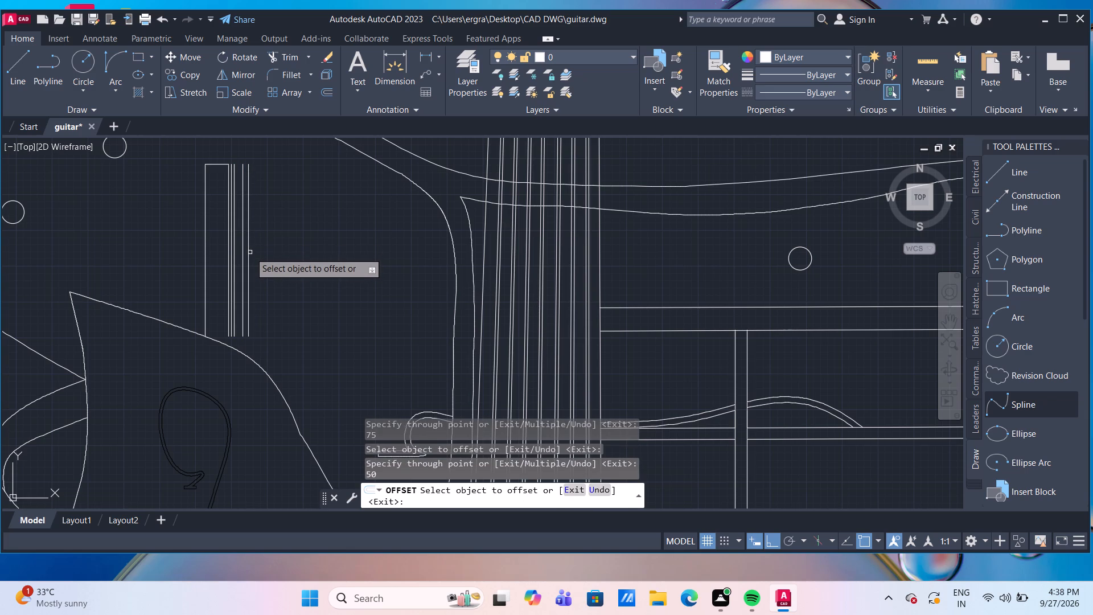
Continue the vertical line series toward the neck with successive offsets of 200, 25 and 50.
{"action": "left_click", "coordinate": [248, 251]}
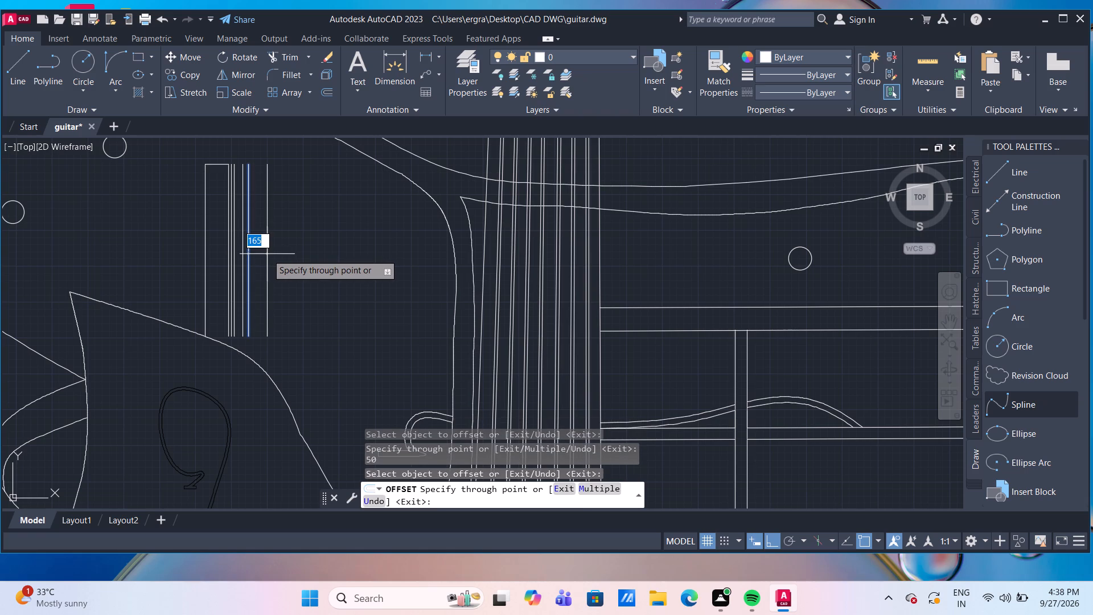
{"action": "type", "text": "200"}
{"action": "key", "text": "Return"}
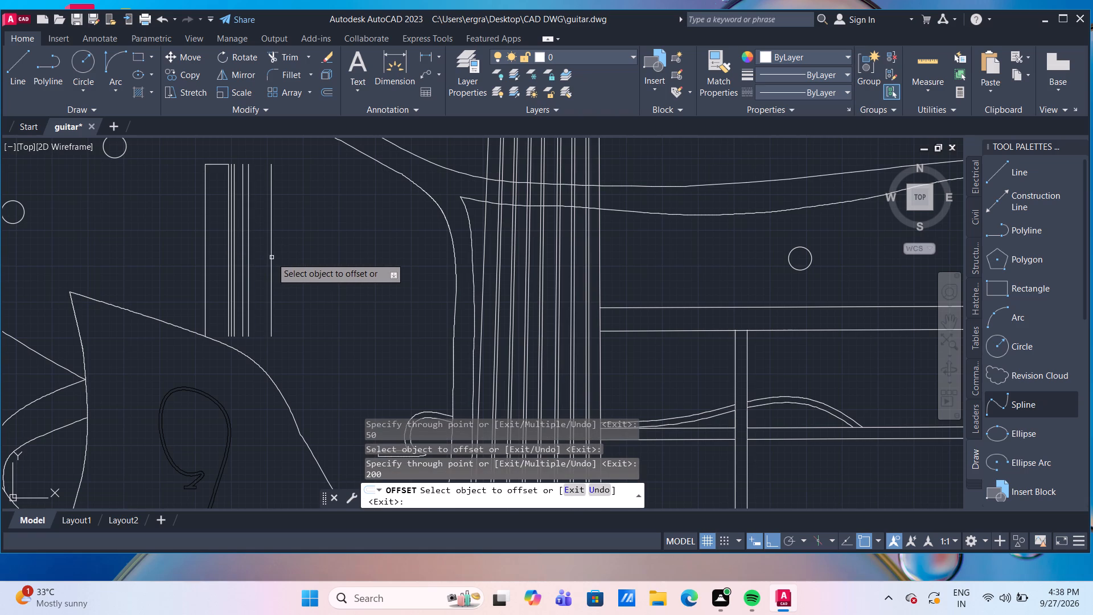
{"action": "left_click", "coordinate": [272, 258]}
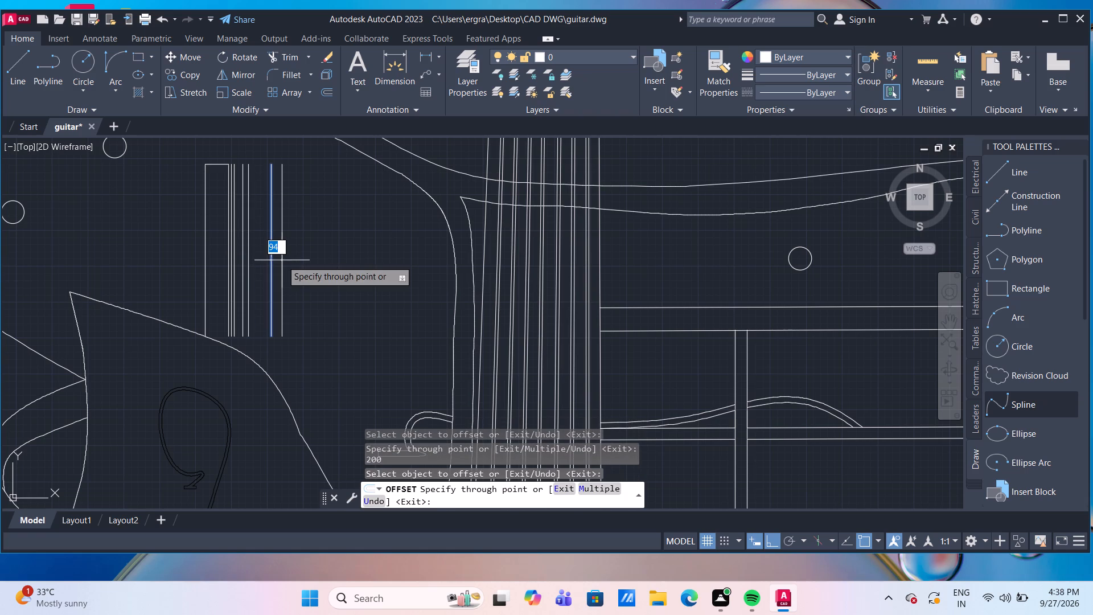
{"action": "type", "text": "25"}
{"action": "key", "text": "Return"}
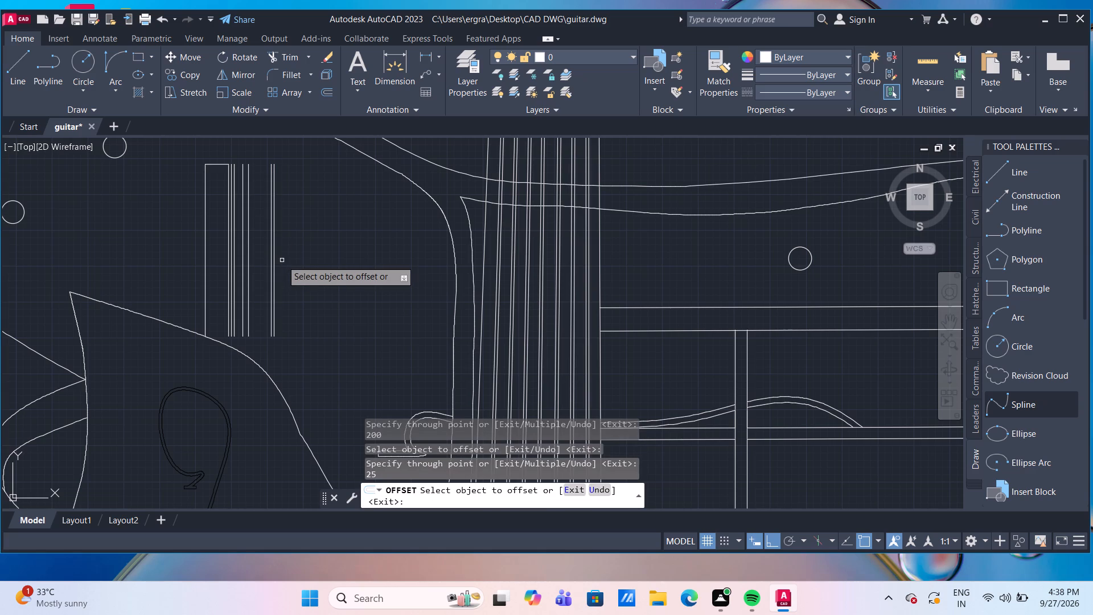
{"action": "left_click", "coordinate": [274, 256]}
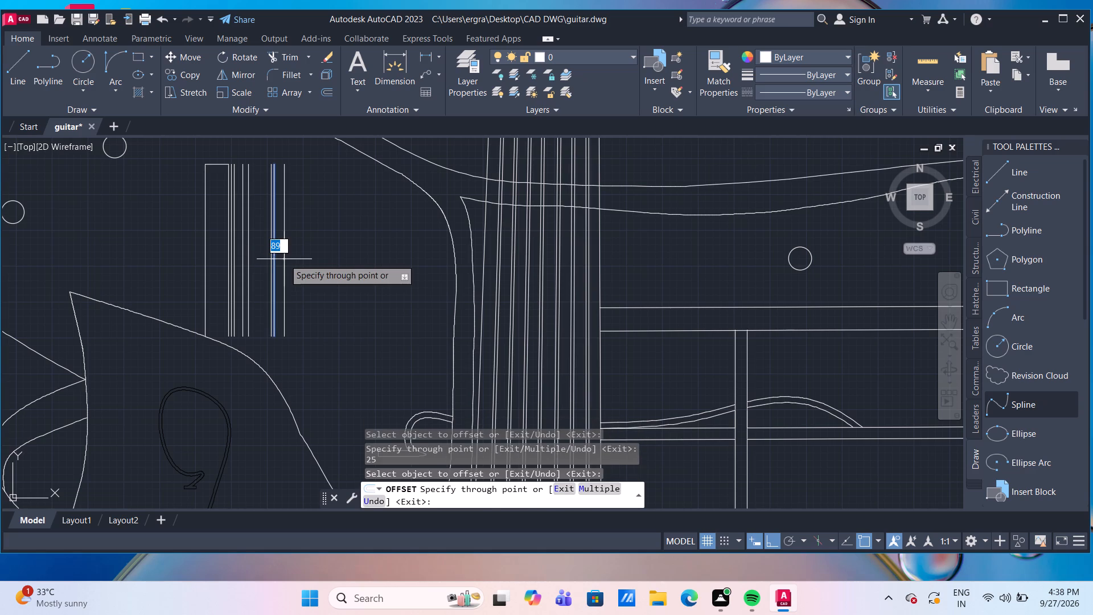
{"action": "key", "text": "5"}
{"action": "key", "text": "0"}
{"action": "key", "text": "Return"}
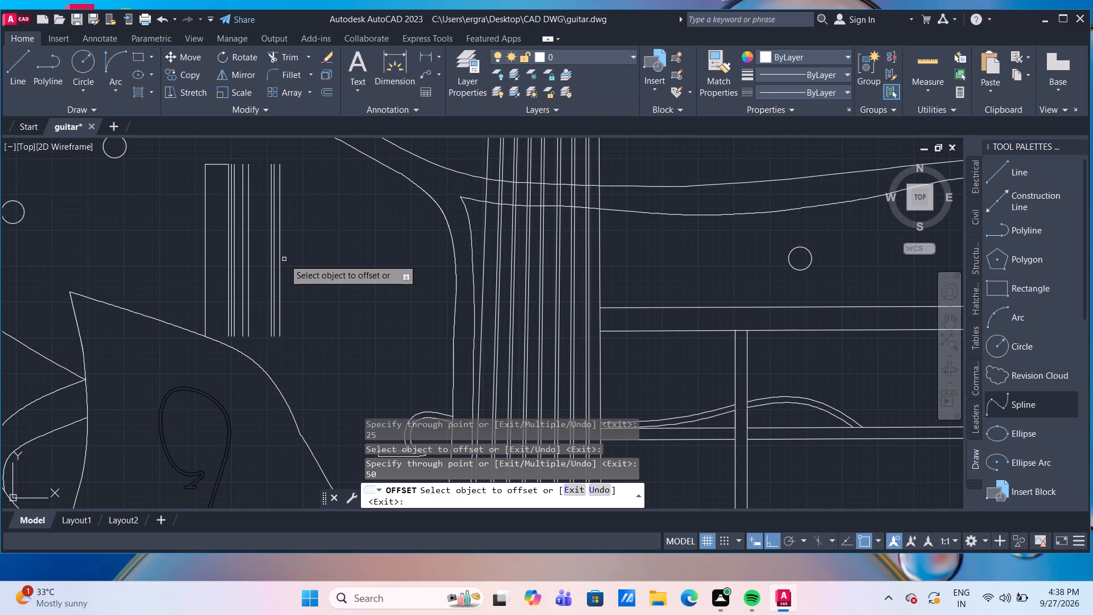
{"action": "middle_click_drag", "start_coordinate": [306, 265], "coordinate": [297, 323]}
{"action": "key", "text": "Escape"}
Offset the narrow bar's short top edge downward by 50.
{"action": "scroll", "coordinate": [219, 204], "scroll_direction": "up", "scroll_amount": 2}
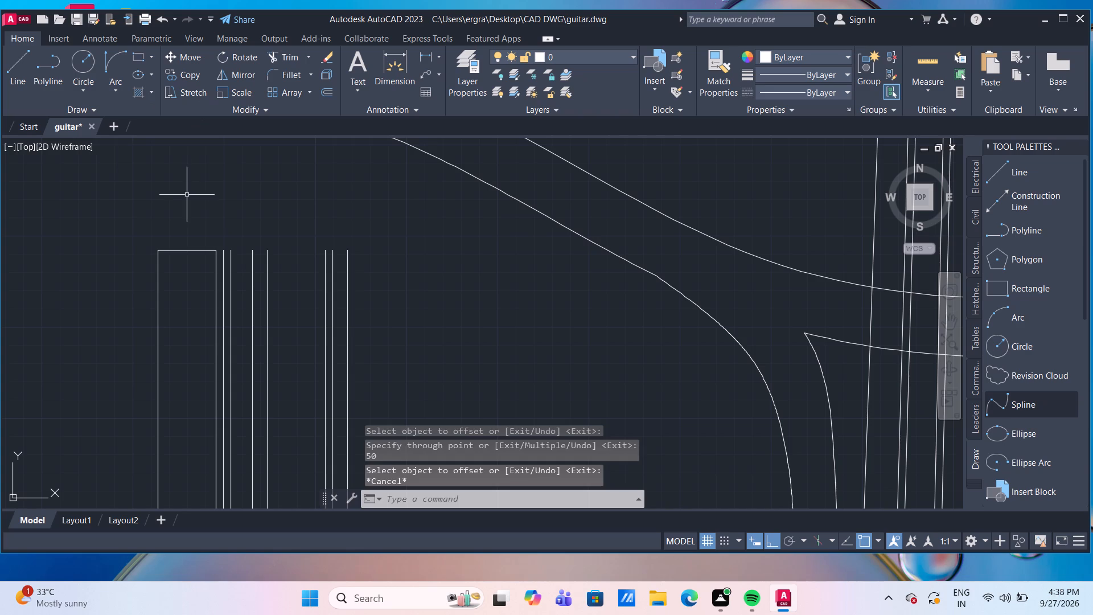
{"action": "key", "text": "o"}
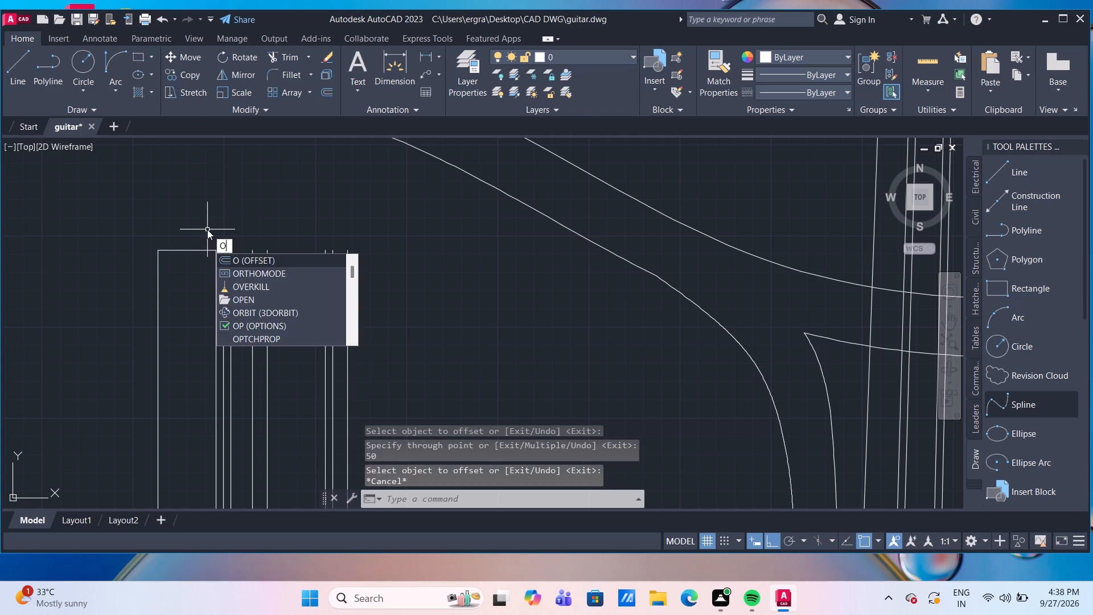
{"action": "key", "text": "Return"}
{"action": "key", "text": "Return"}
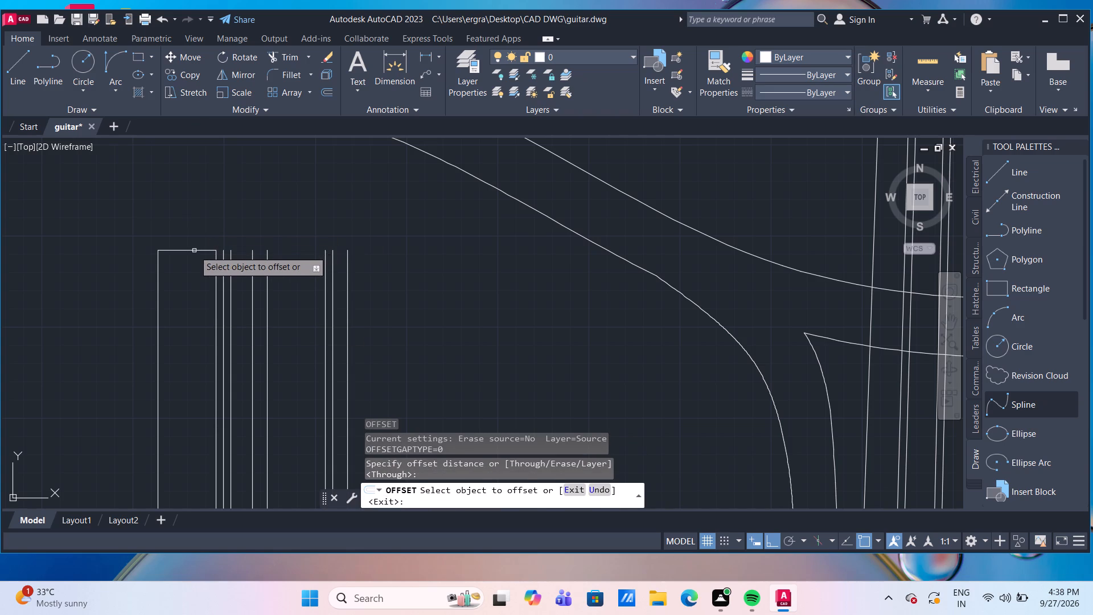
{"action": "left_click", "coordinate": [194, 248]}
{"action": "left_click", "coordinate": [194, 252]}
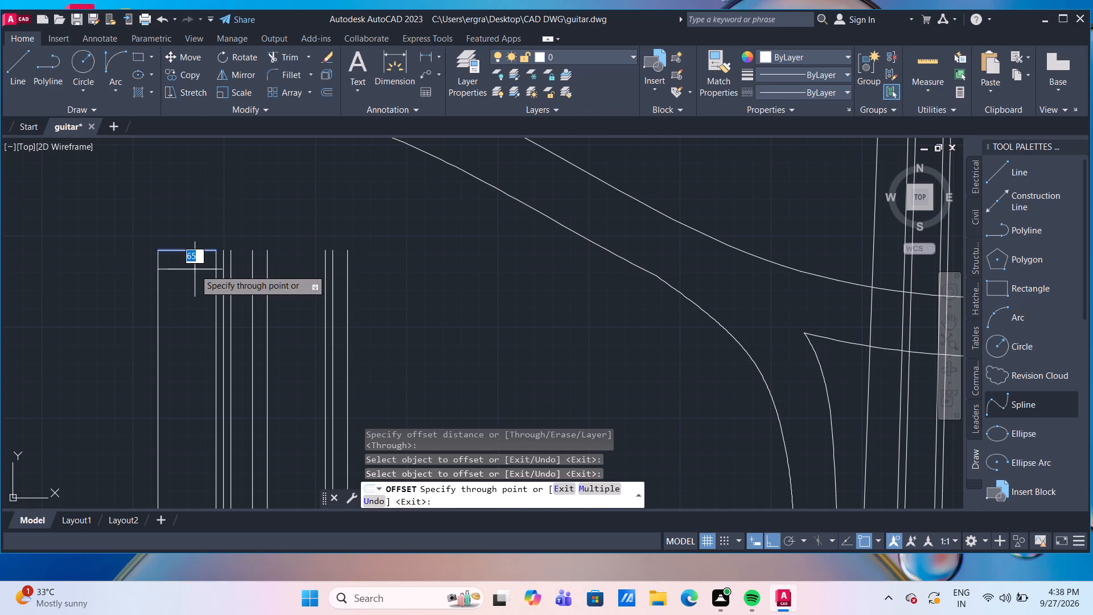
{"action": "type", "text": "50"}
{"action": "key", "text": "Return"}
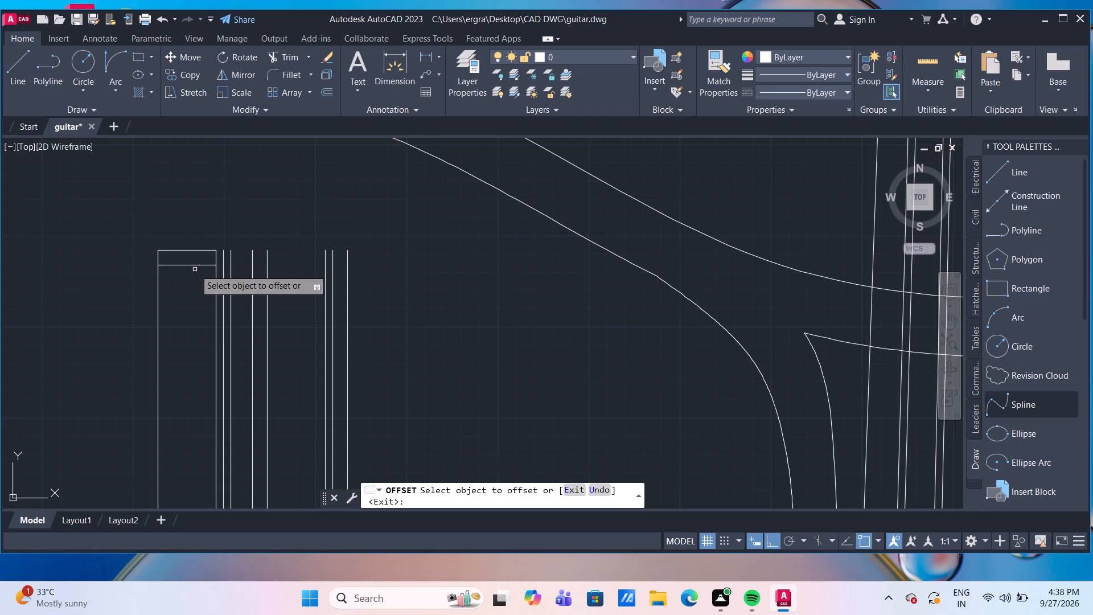
Draw a diagonal across the bar's top strip up to its neck-side corner, continuing about 1005 downward at 30° past the vertical lines.
{"action": "left_click", "coordinate": [14, 65]}
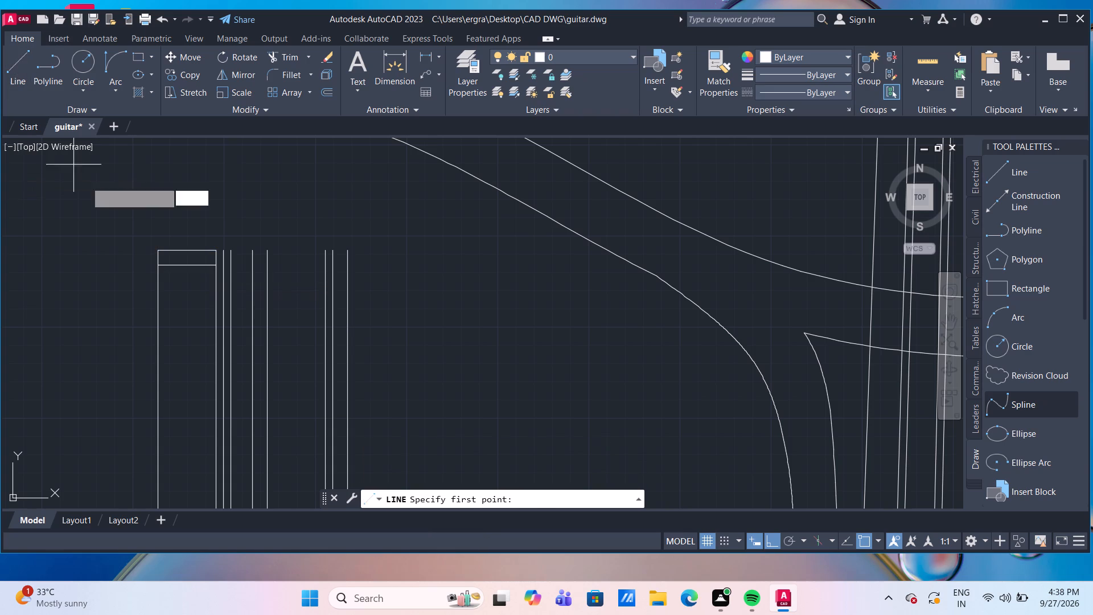
{"action": "scroll", "coordinate": [170, 296], "scroll_direction": "up", "scroll_amount": 1}
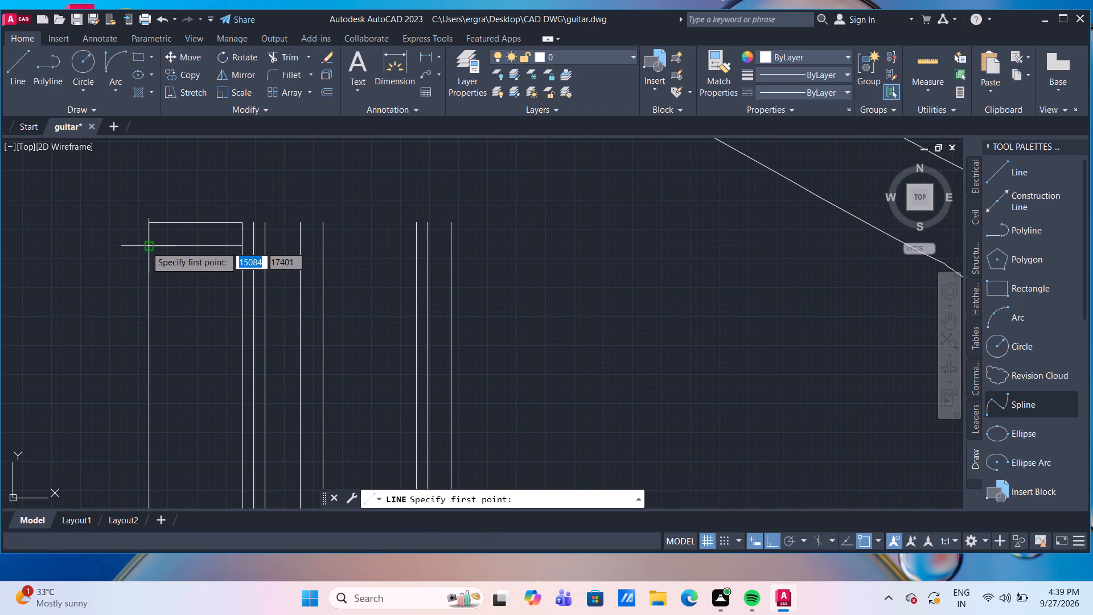
{"action": "left_click", "coordinate": [149, 246]}
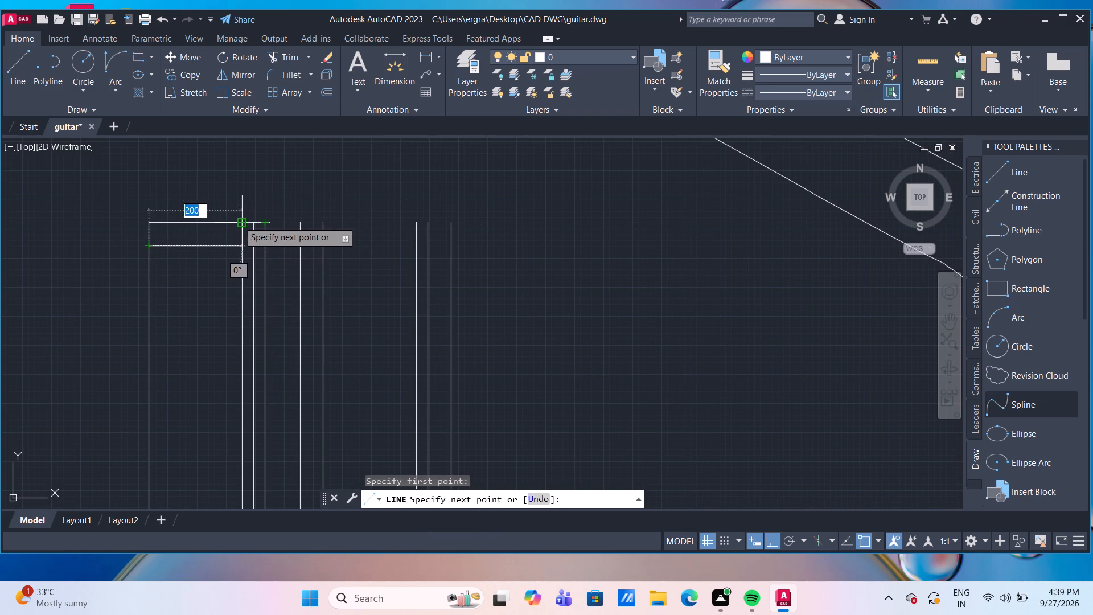
{"action": "left_click", "coordinate": [239, 221]}
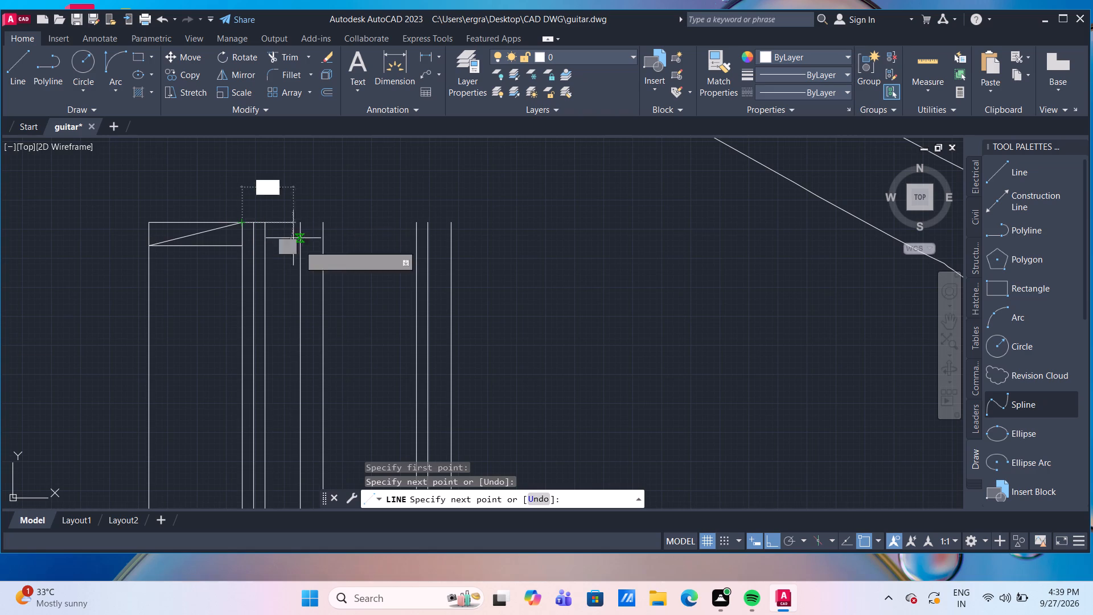
{"action": "left_click", "coordinate": [769, 546]}
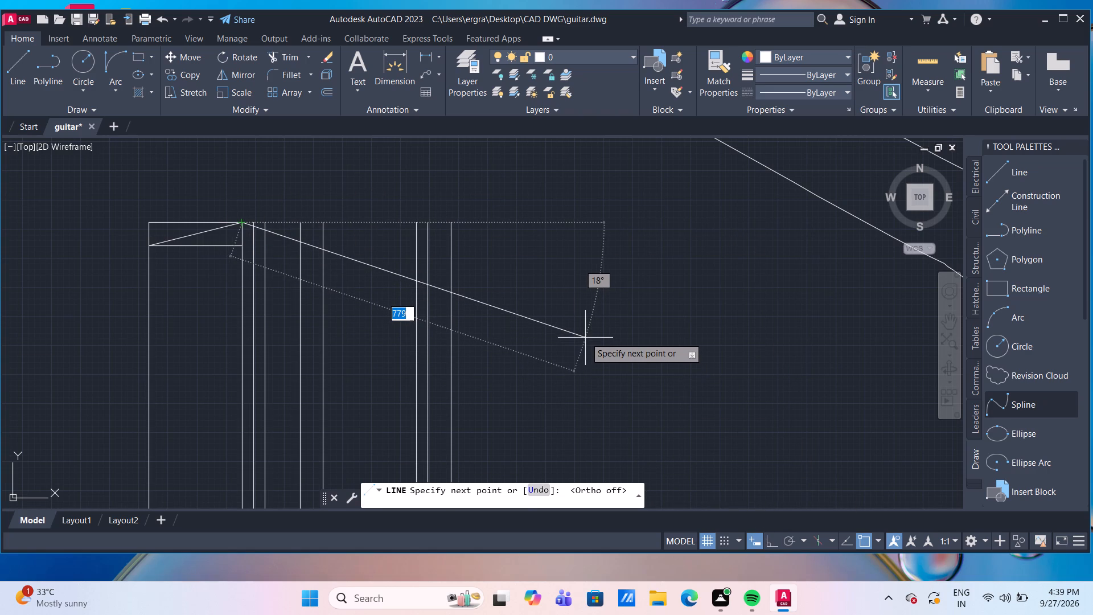
{"action": "scroll", "coordinate": [585, 337], "scroll_direction": "down", "scroll_amount": 2}
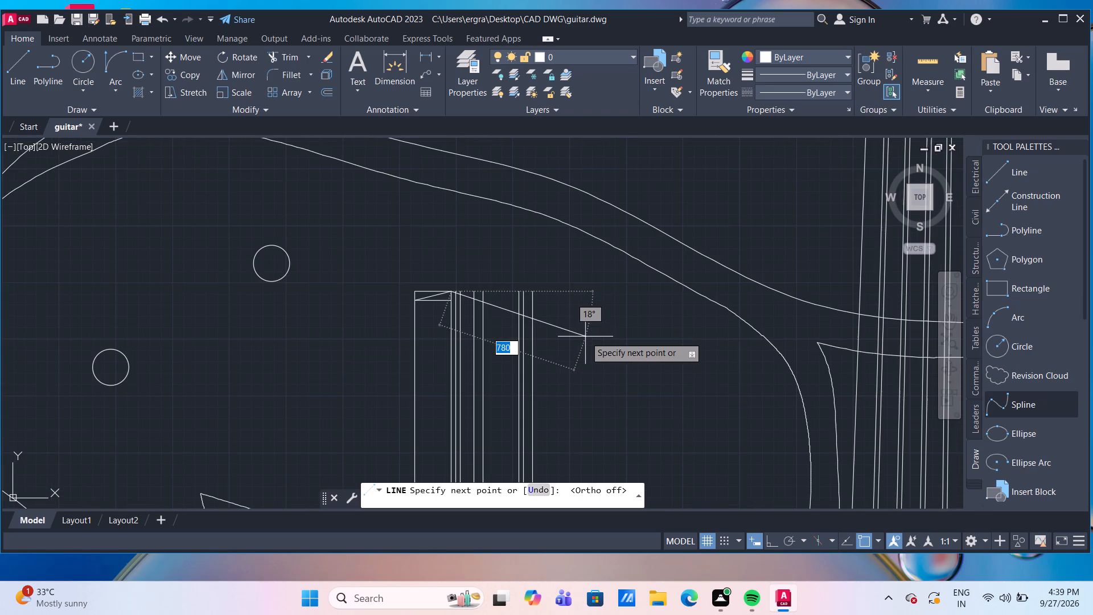
{"action": "scroll", "coordinate": [585, 337], "scroll_direction": "down", "scroll_amount": 2}
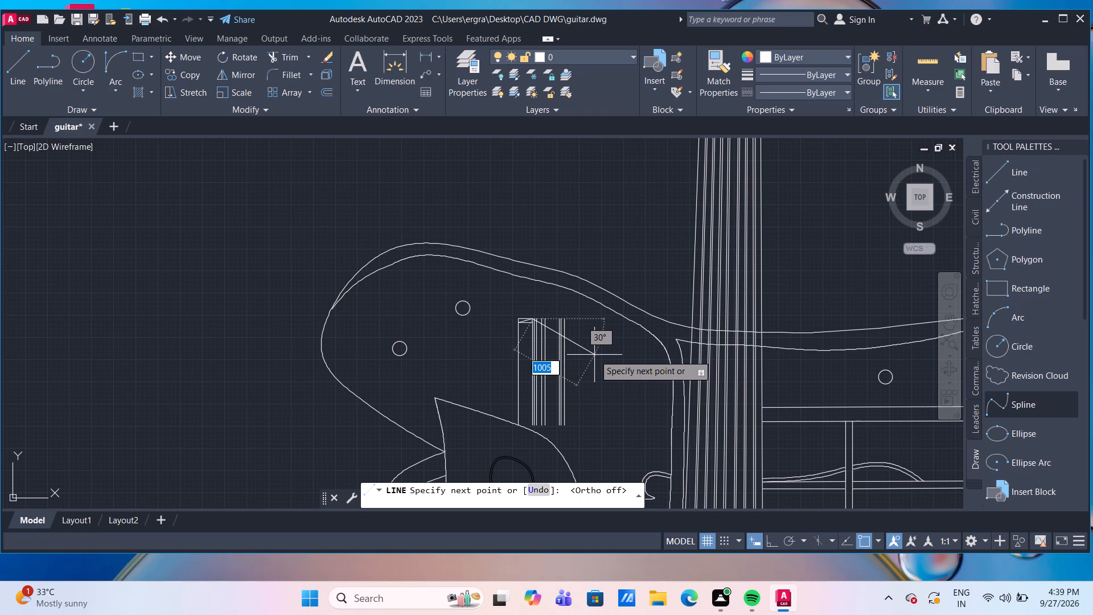
{"action": "left_click", "coordinate": [594, 355]}
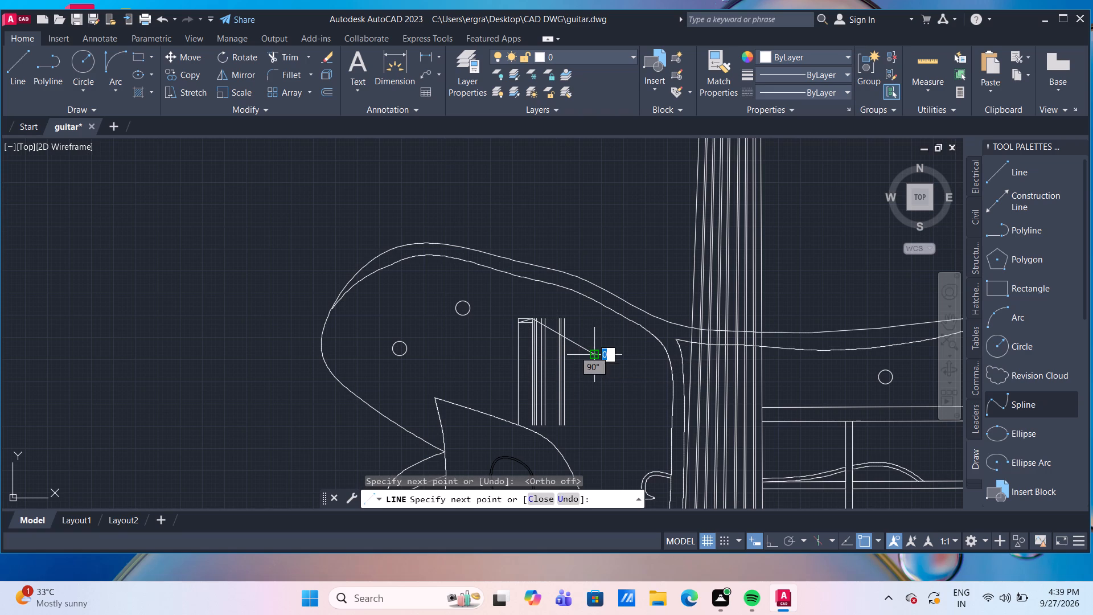
{"action": "key", "text": "Return"}
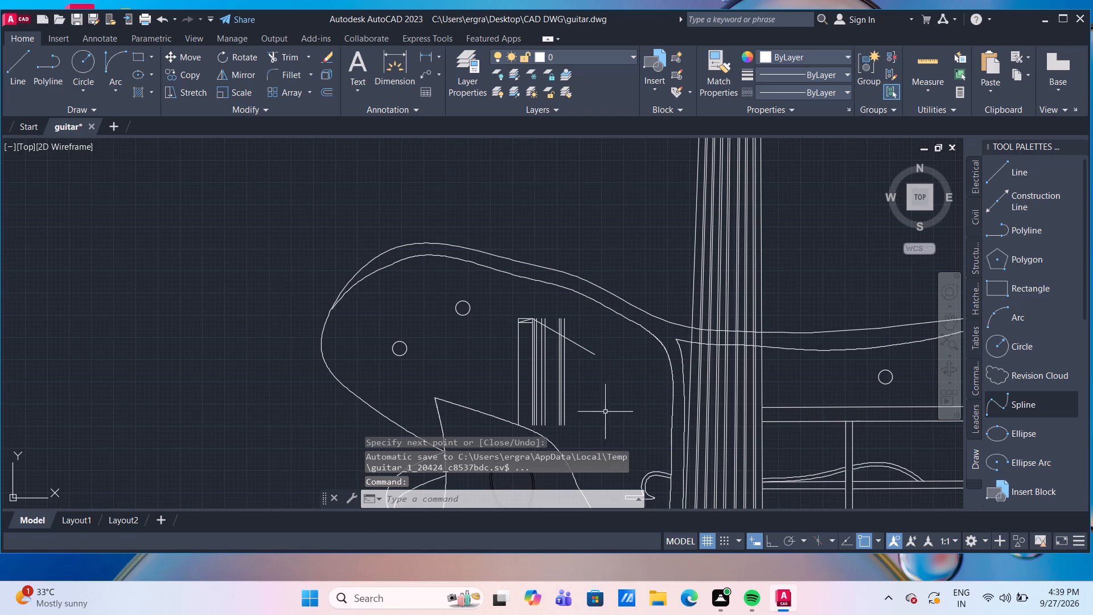
Move the bar, its vertical line series and the sloping lines together 400 straight down.
{"action": "scroll", "coordinate": [606, 411], "scroll_direction": "down", "scroll_amount": 1}
{"action": "middle_click_drag", "start_coordinate": [607, 408], "coordinate": [540, 356]}
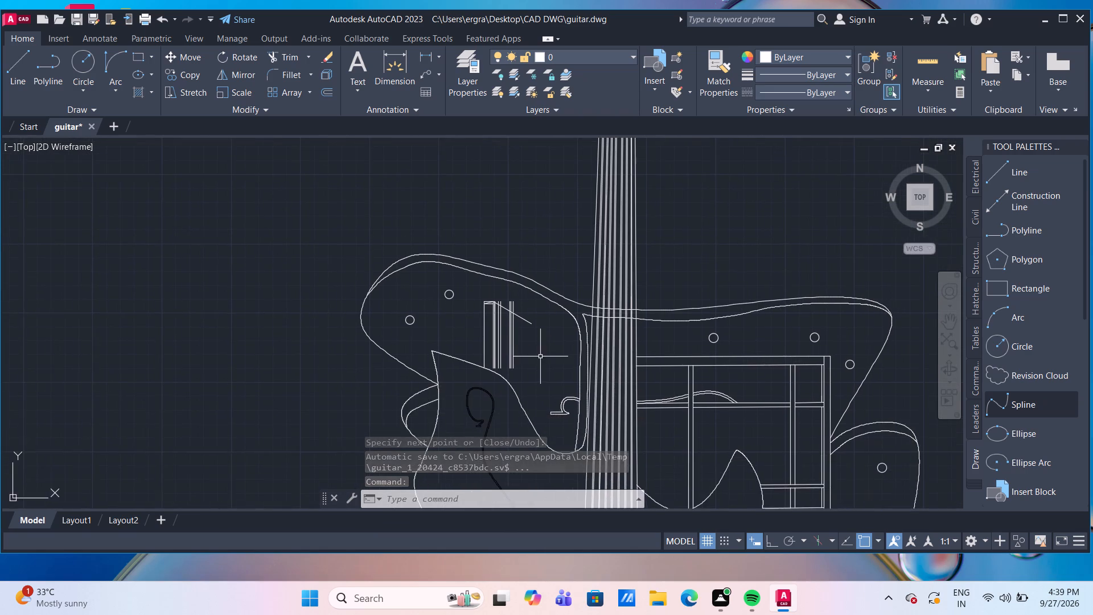
{"action": "scroll", "coordinate": [540, 356], "scroll_direction": "down", "scroll_amount": 2}
{"action": "scroll", "coordinate": [539, 360], "scroll_direction": "up", "scroll_amount": 2}
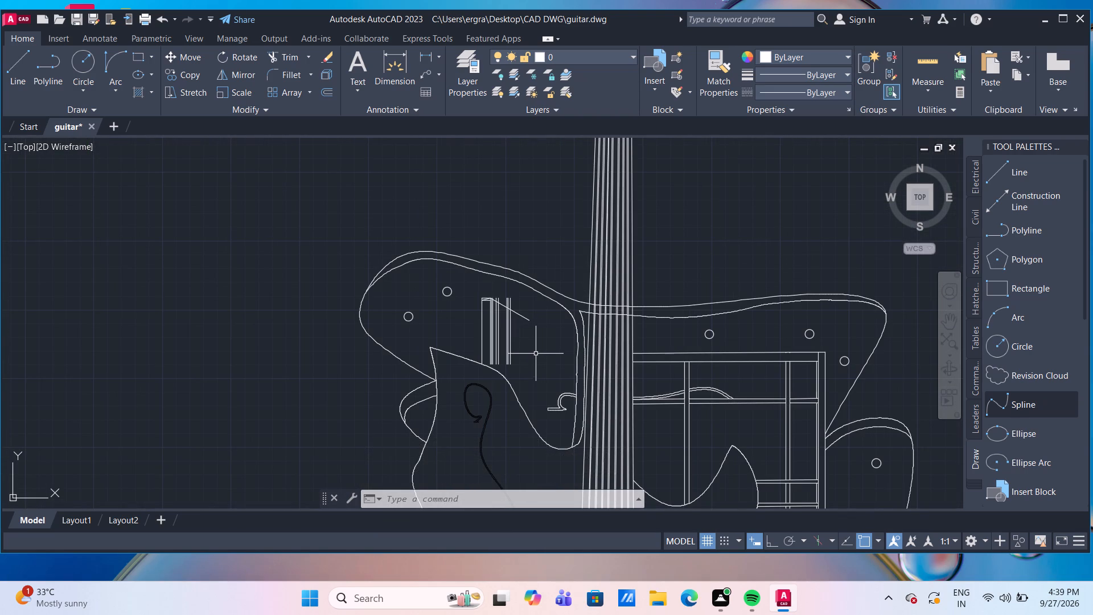
{"action": "scroll", "coordinate": [535, 352], "scroll_direction": "up", "scroll_amount": 1}
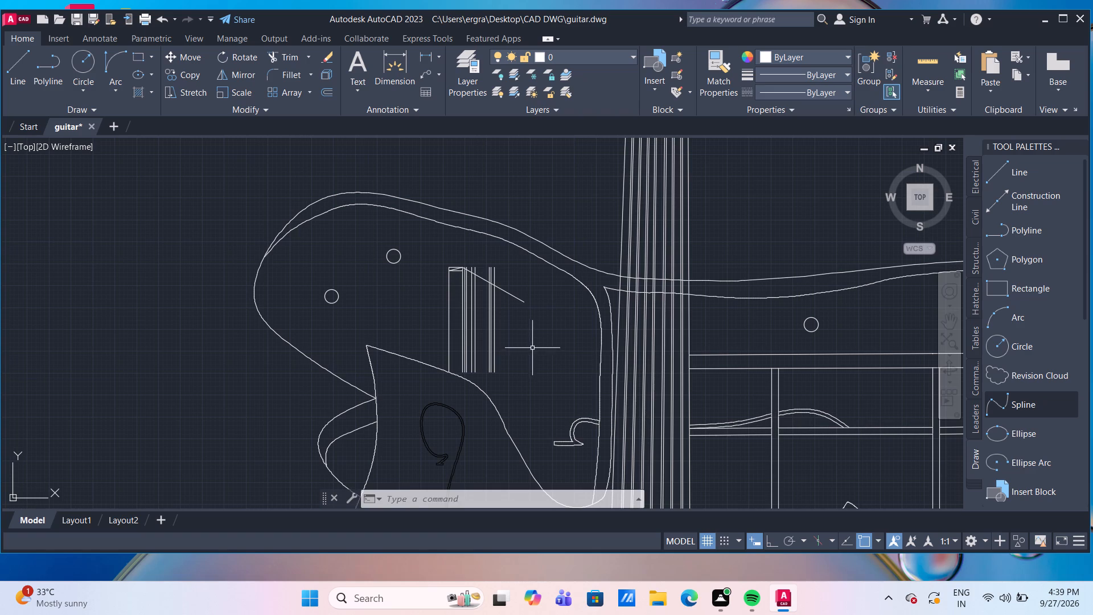
{"action": "left_click", "coordinate": [531, 346]}
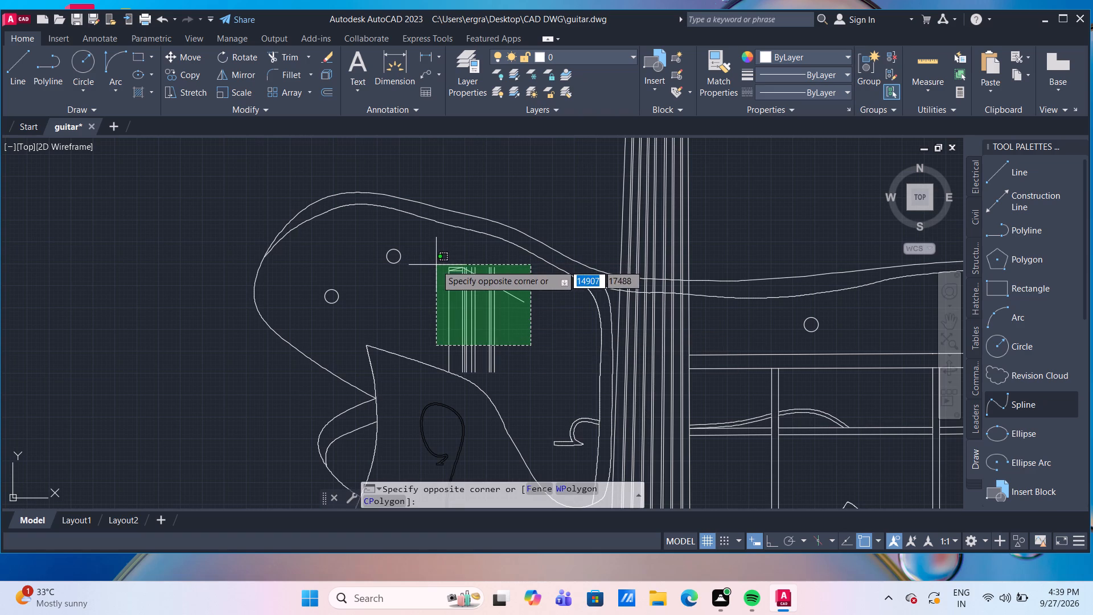
{"action": "left_click", "coordinate": [436, 265]}
{"action": "key", "text": "m"}
{"action": "key", "text": "Return"}
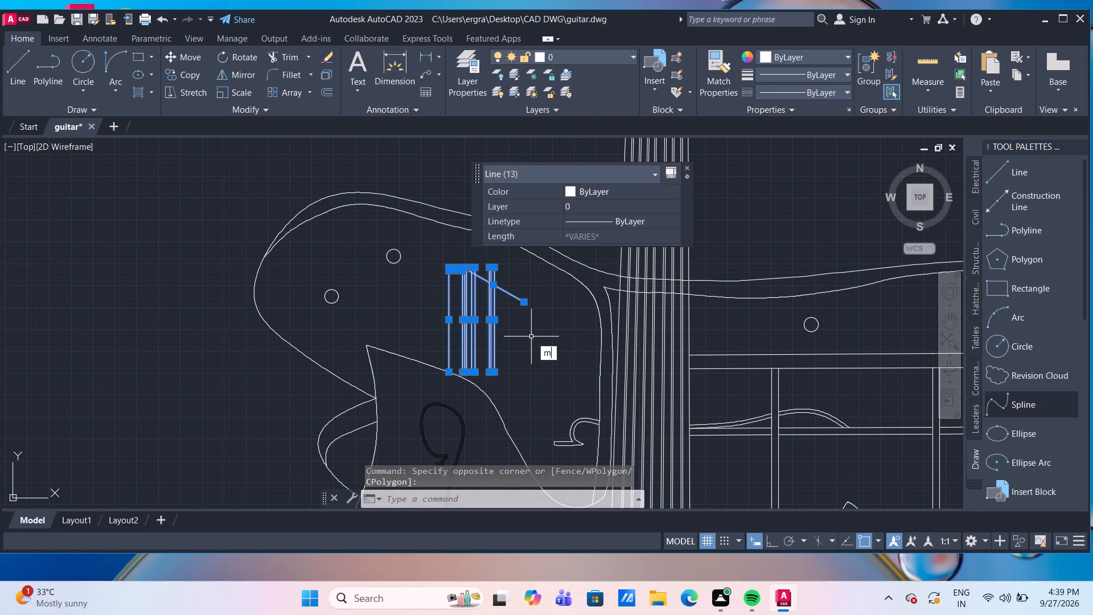
{"action": "left_click", "coordinate": [450, 376]}
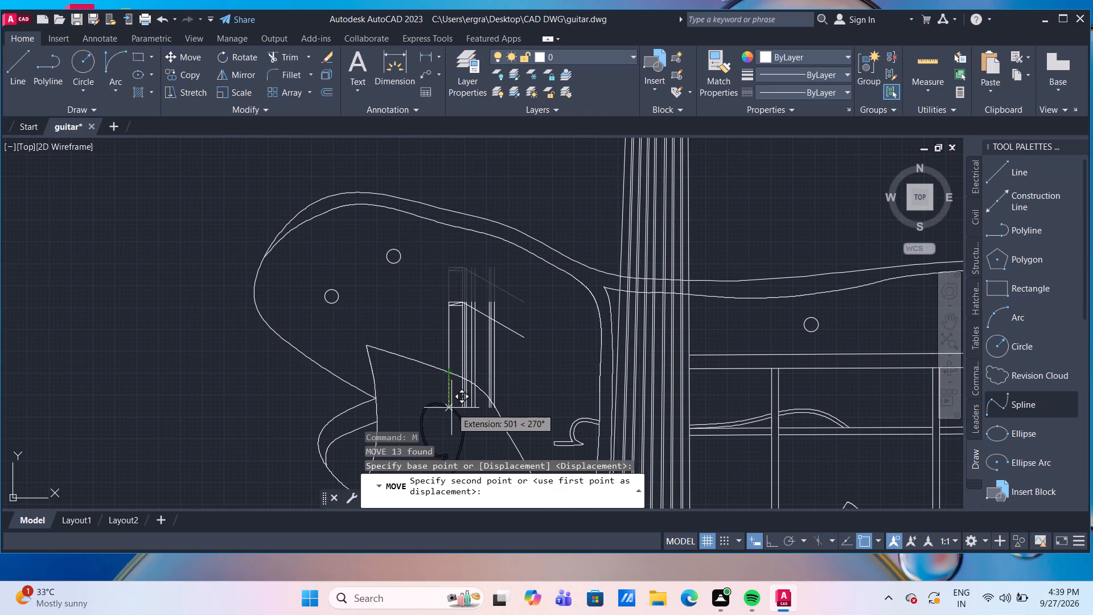
{"action": "left_click", "coordinate": [771, 543]}
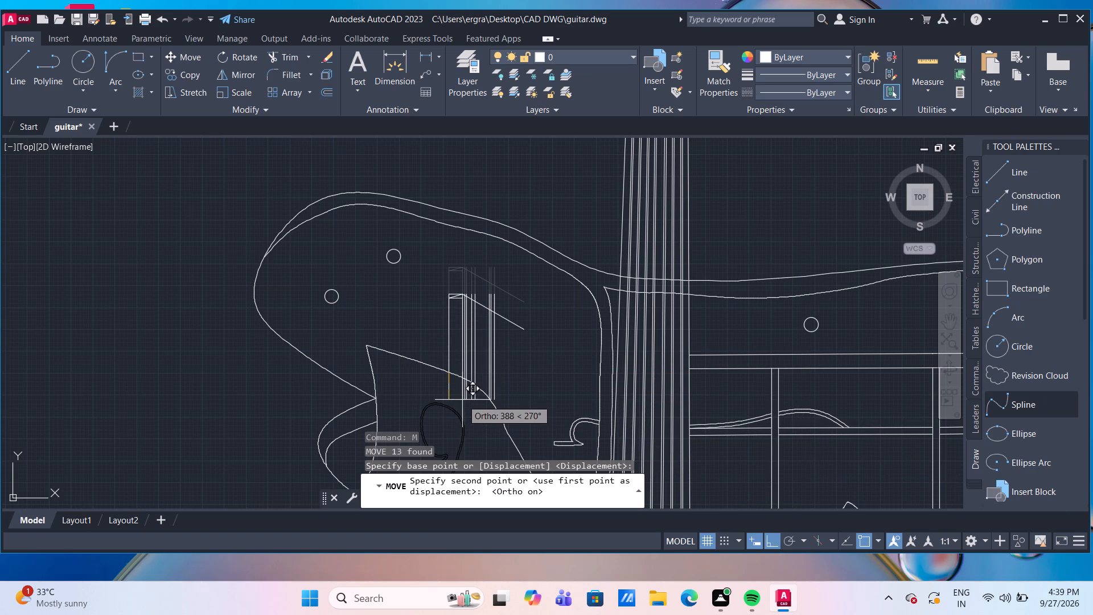
{"action": "type", "text": "400"}
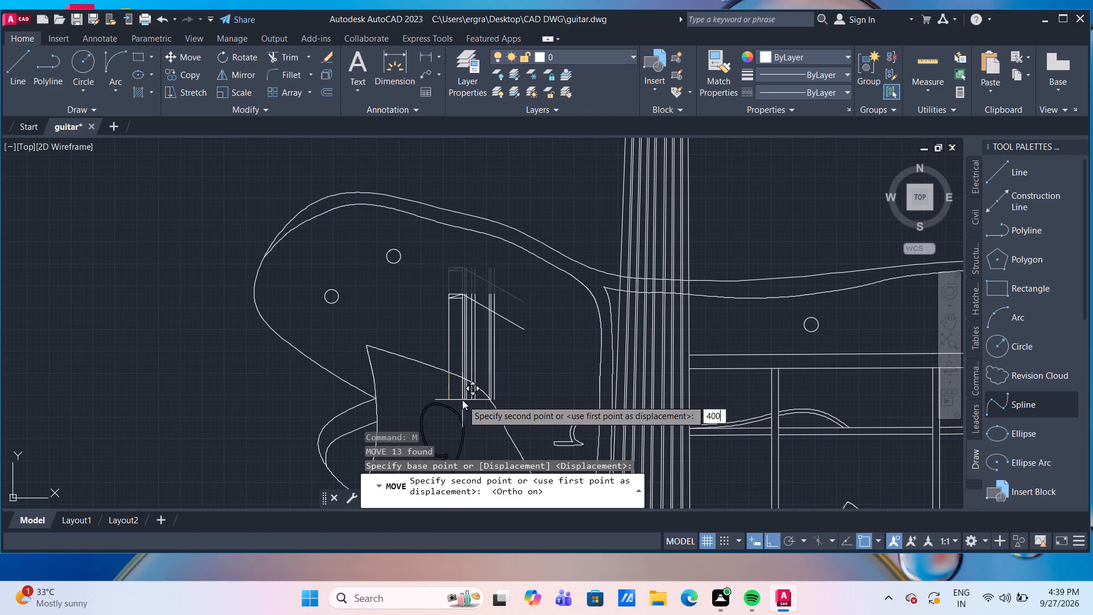
{"action": "key", "text": "Return"}
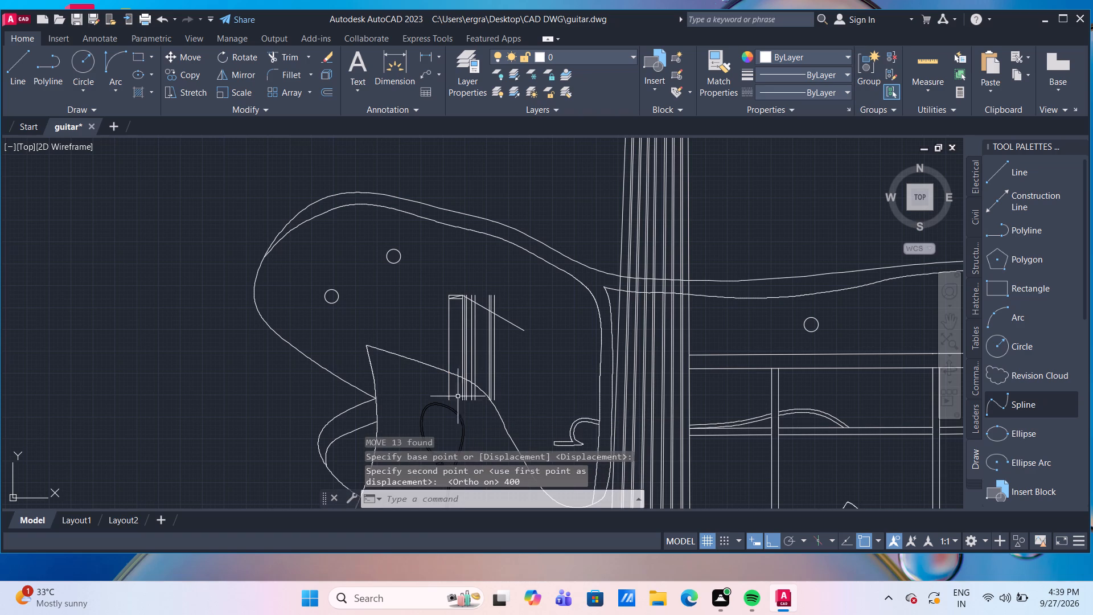
Stretch the sloping line's lower end to the upper far corner of the small hooked ledge beside the neck, about 2466 long.
{"action": "middle_click_drag", "start_coordinate": [543, 385], "coordinate": [470, 298]}
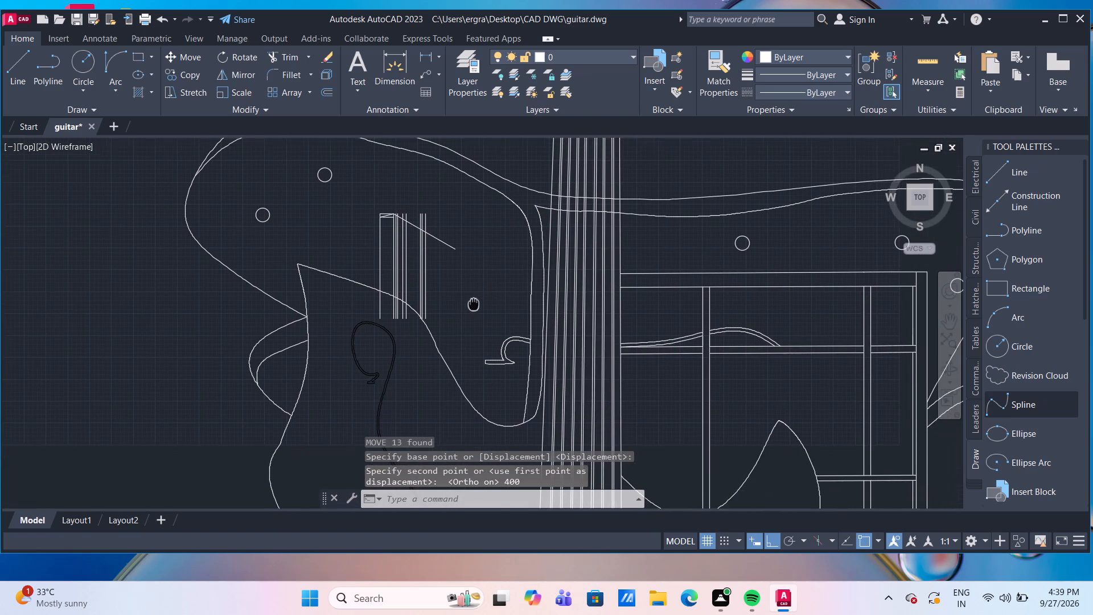
{"action": "middle_click_drag", "start_coordinate": [482, 301], "coordinate": [449, 268]}
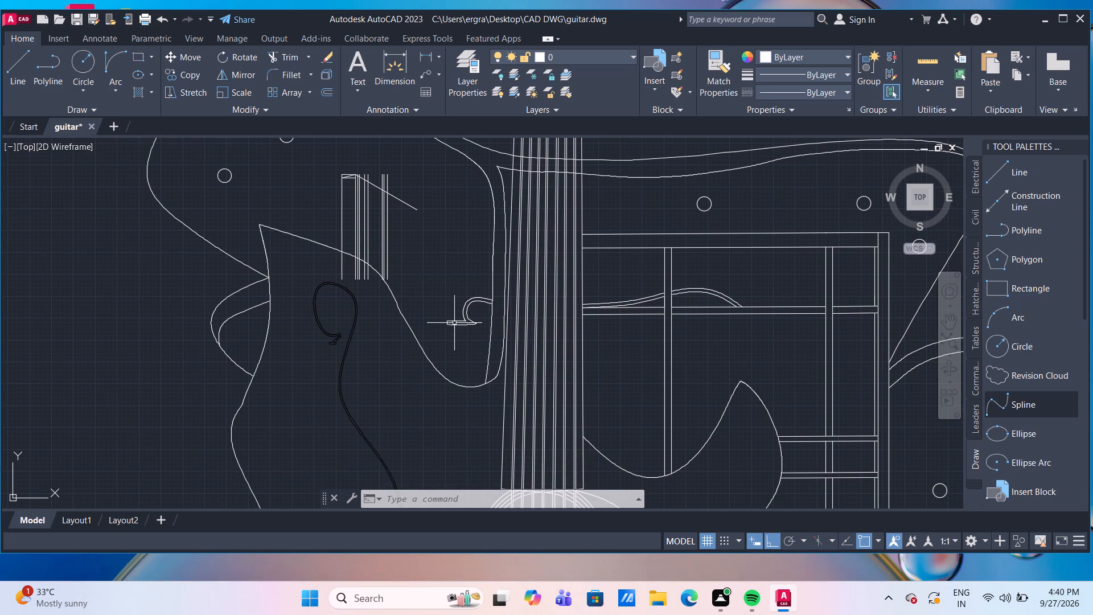
{"action": "middle_click_drag", "start_coordinate": [429, 243], "coordinate": [400, 302]}
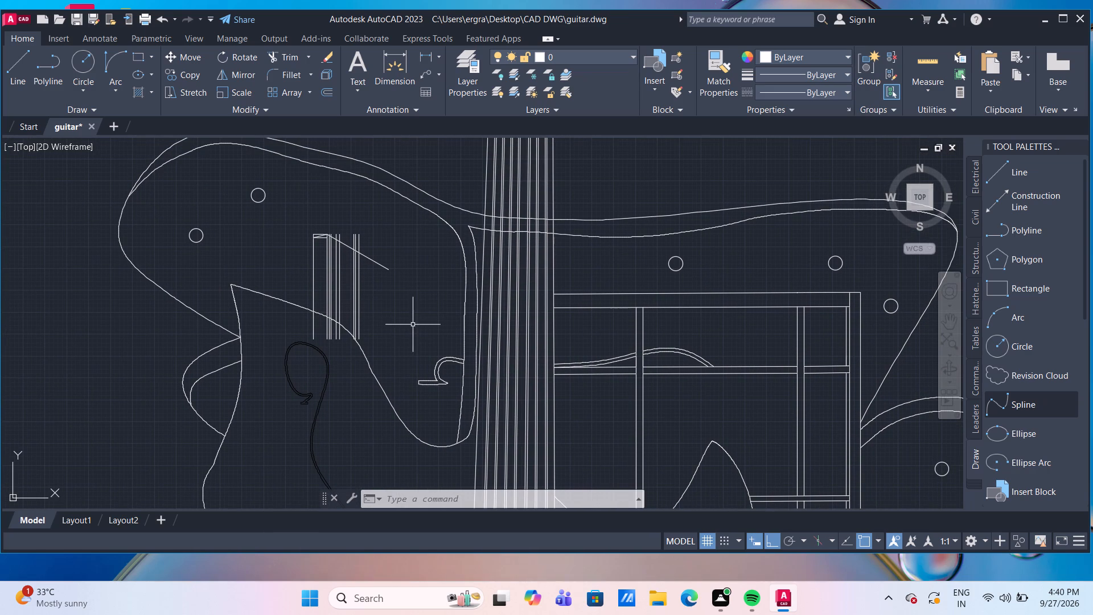
{"action": "scroll", "coordinate": [404, 277], "scroll_direction": "up", "scroll_amount": 1}
{"action": "left_click", "coordinate": [369, 263]}
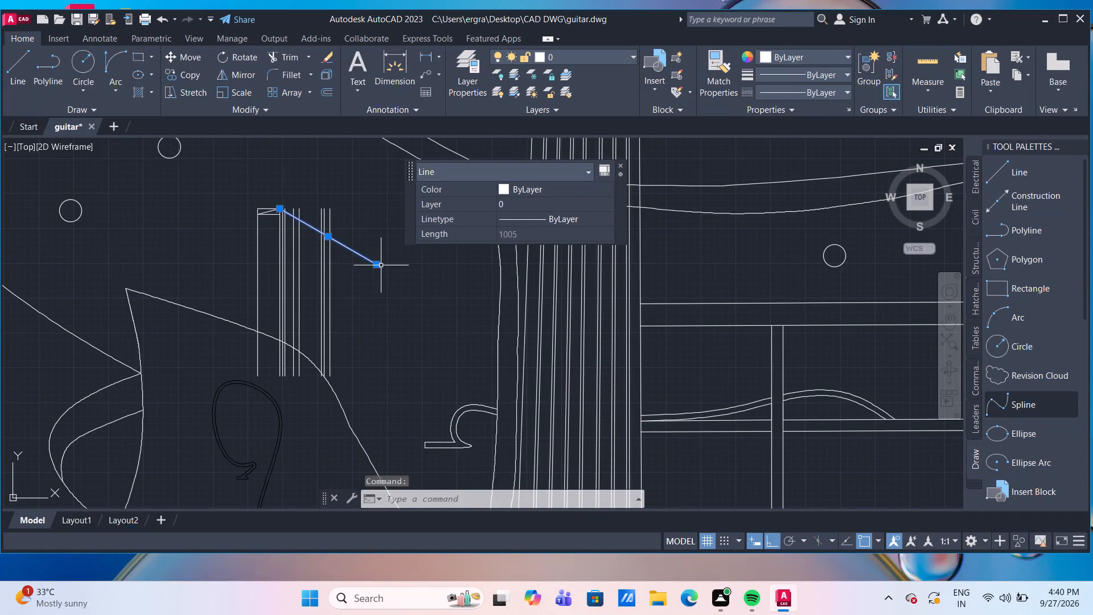
{"action": "left_click", "coordinate": [380, 263]}
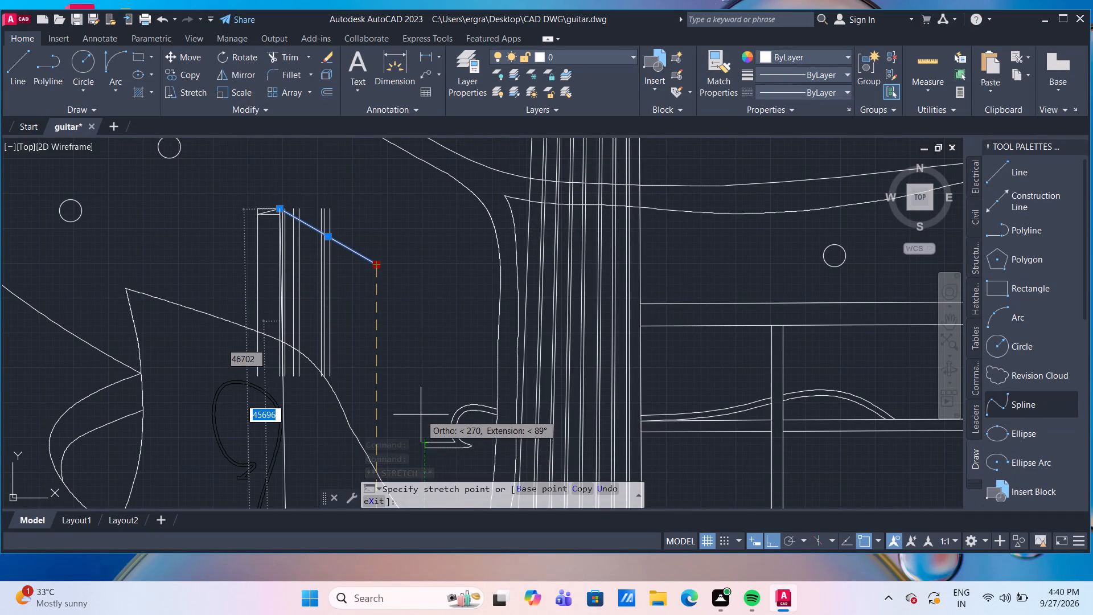
{"action": "left_click", "coordinate": [424, 439]}
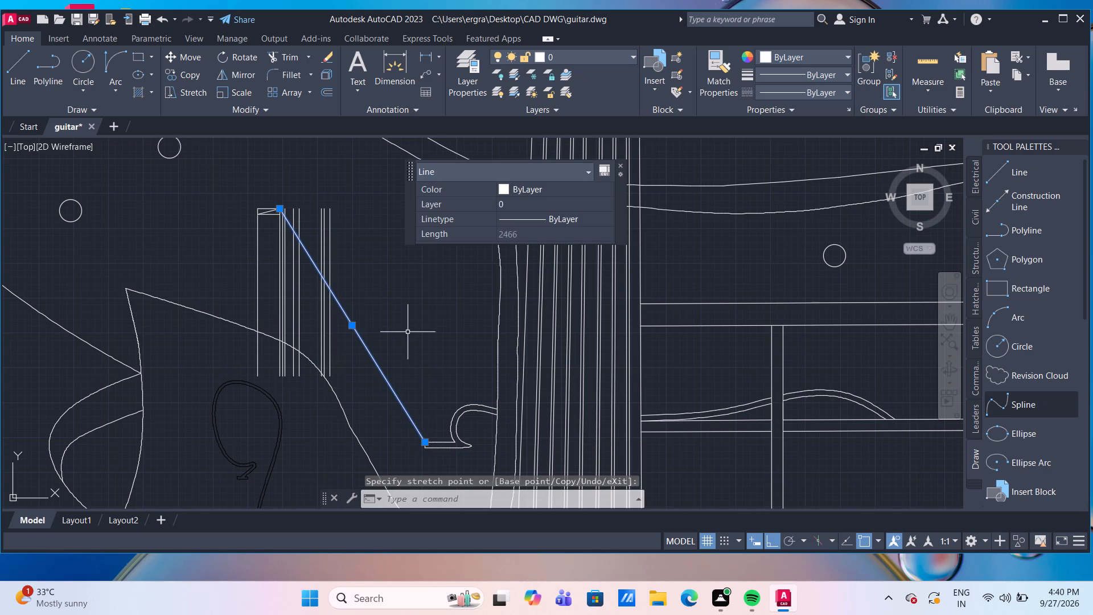
{"action": "key", "text": "Escape"}
{"action": "scroll", "coordinate": [450, 346], "scroll_direction": "down", "scroll_amount": 2}
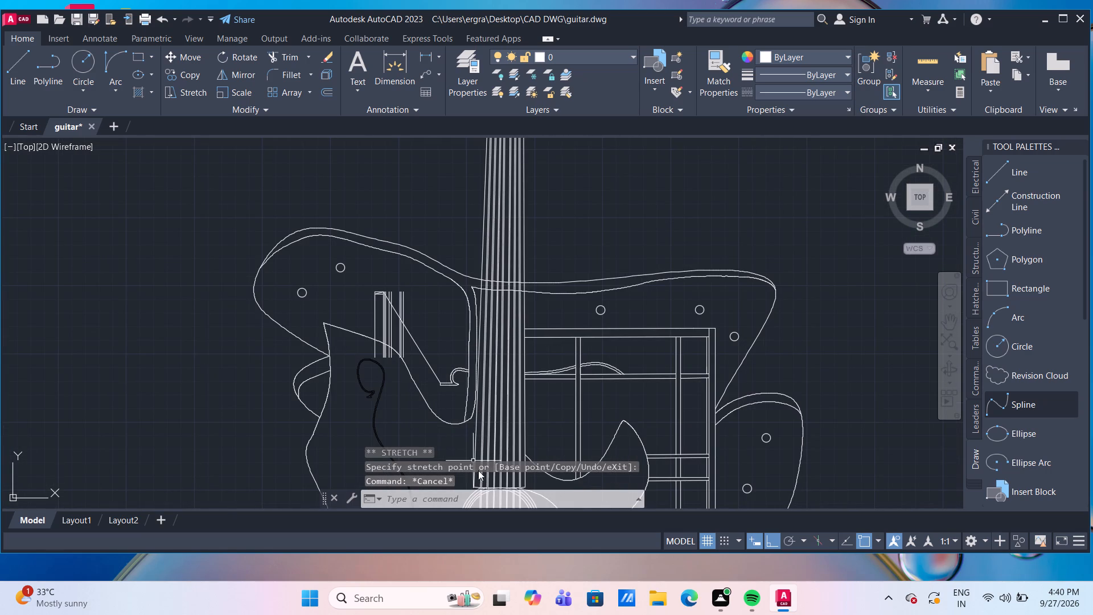
Trim the vertical lines' lower ends at the wing's curved edge and extend the line nearest the neck down to it.
{"action": "scroll", "coordinate": [434, 314], "scroll_direction": "up", "scroll_amount": 1}
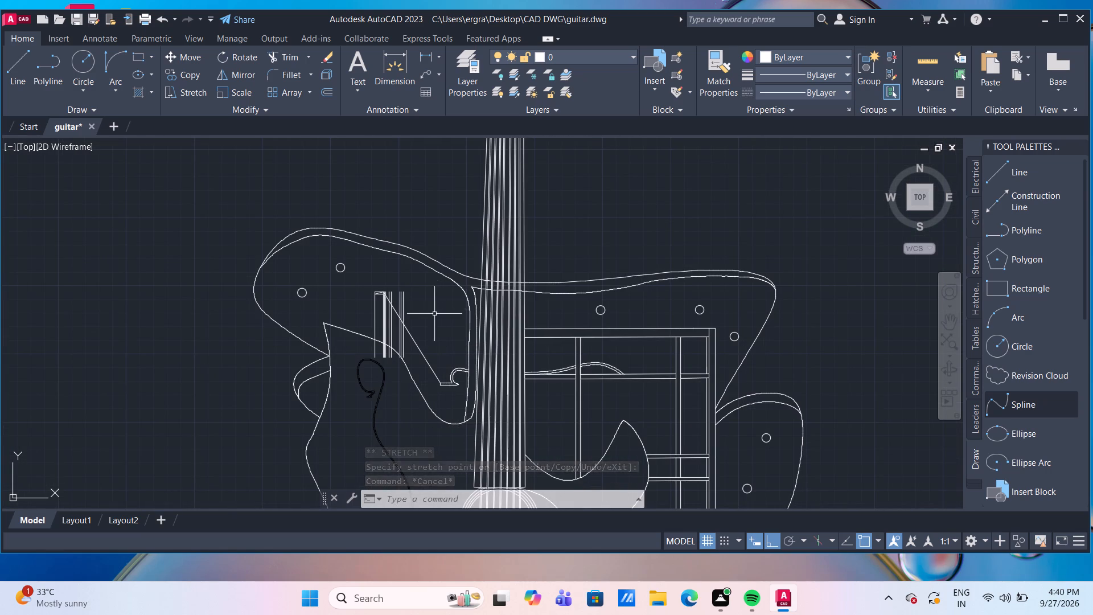
{"action": "scroll", "coordinate": [434, 314], "scroll_direction": "up", "scroll_amount": 1}
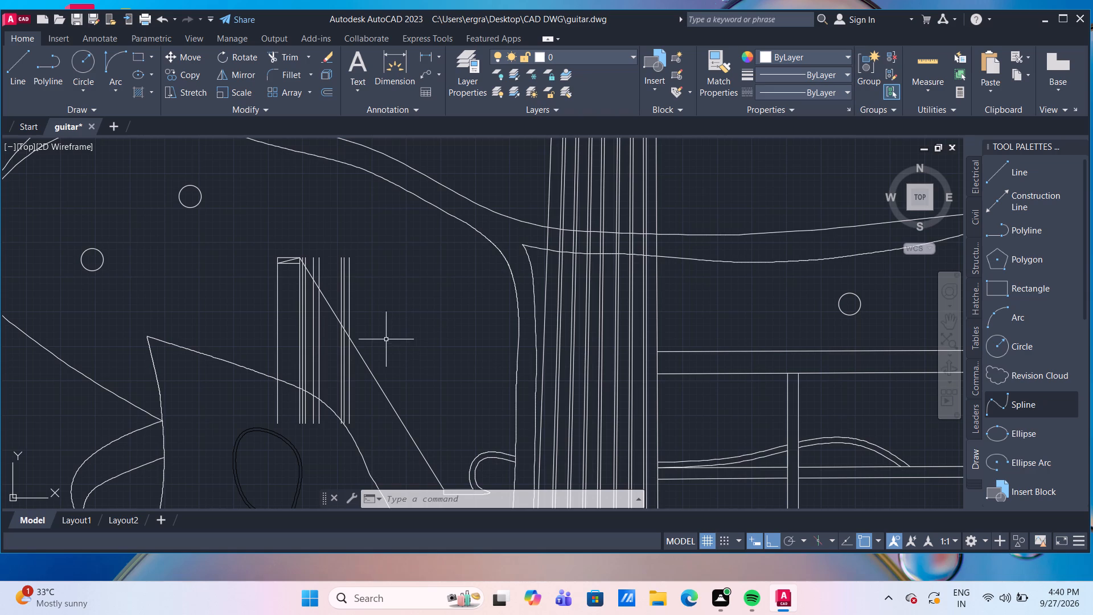
{"action": "scroll", "coordinate": [364, 356], "scroll_direction": "down", "scroll_amount": 2}
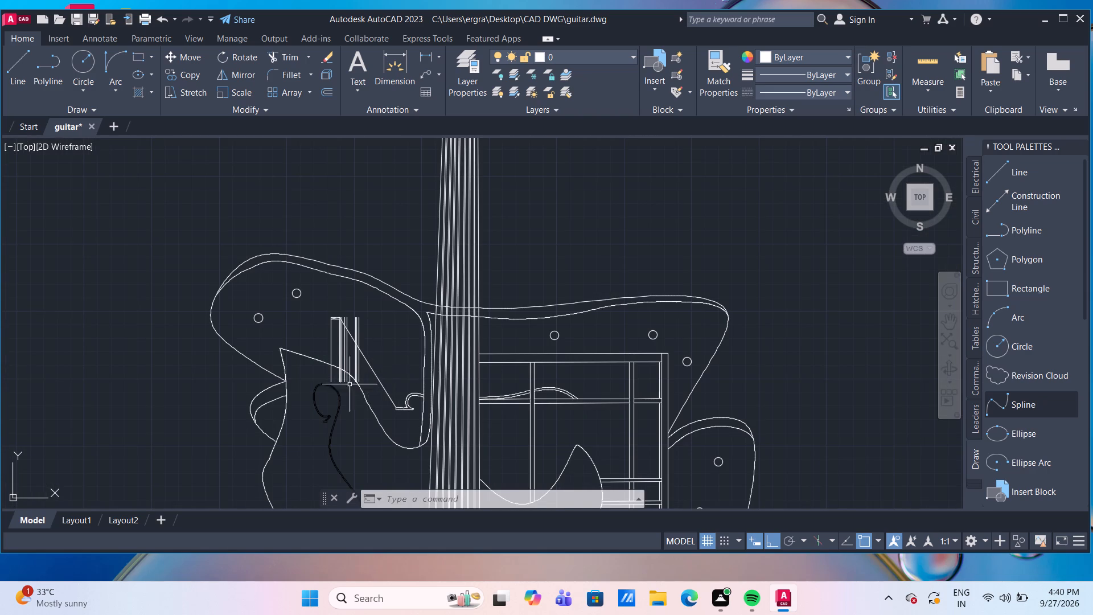
{"action": "scroll", "coordinate": [382, 379], "scroll_direction": "up", "scroll_amount": 2}
{"action": "scroll", "coordinate": [315, 408], "scroll_direction": "up", "scroll_amount": 2}
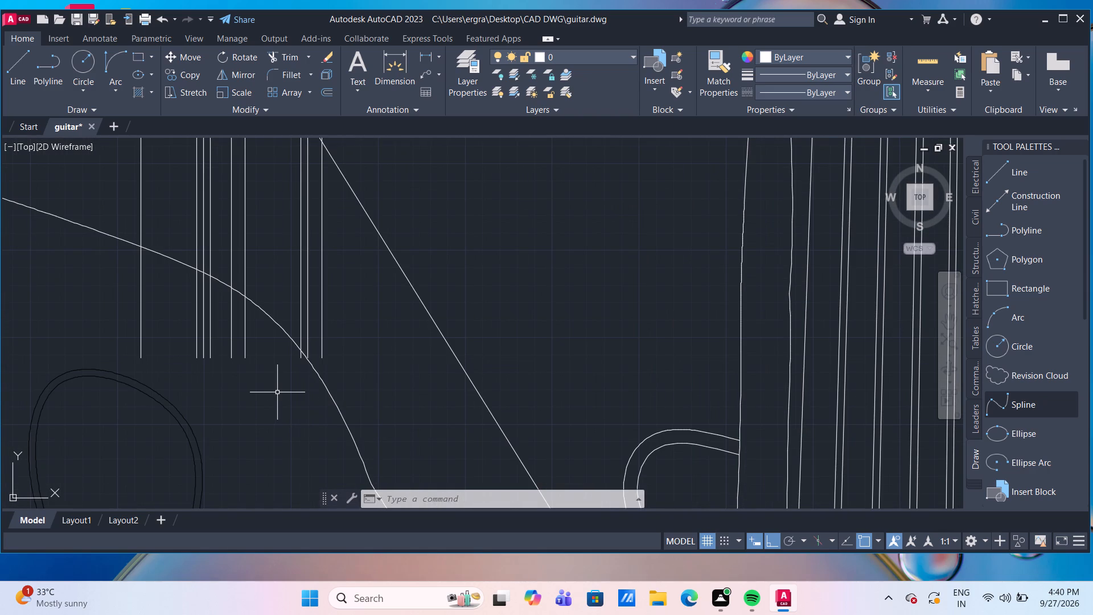
{"action": "type", "text": "tr"}
{"action": "key", "text": "Return"}
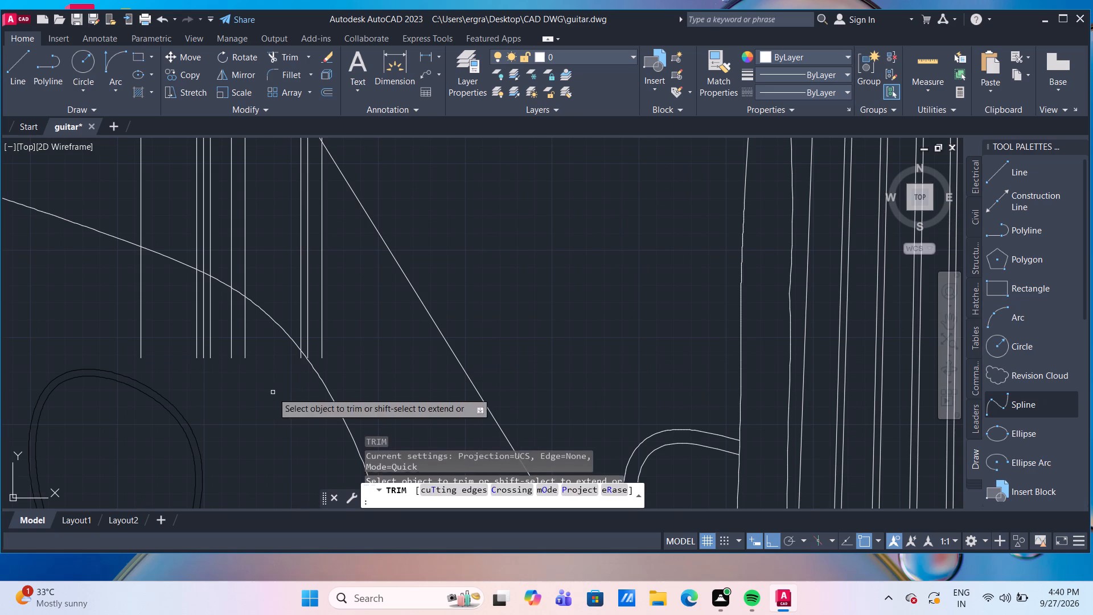
{"action": "left_click", "coordinate": [121, 260]}
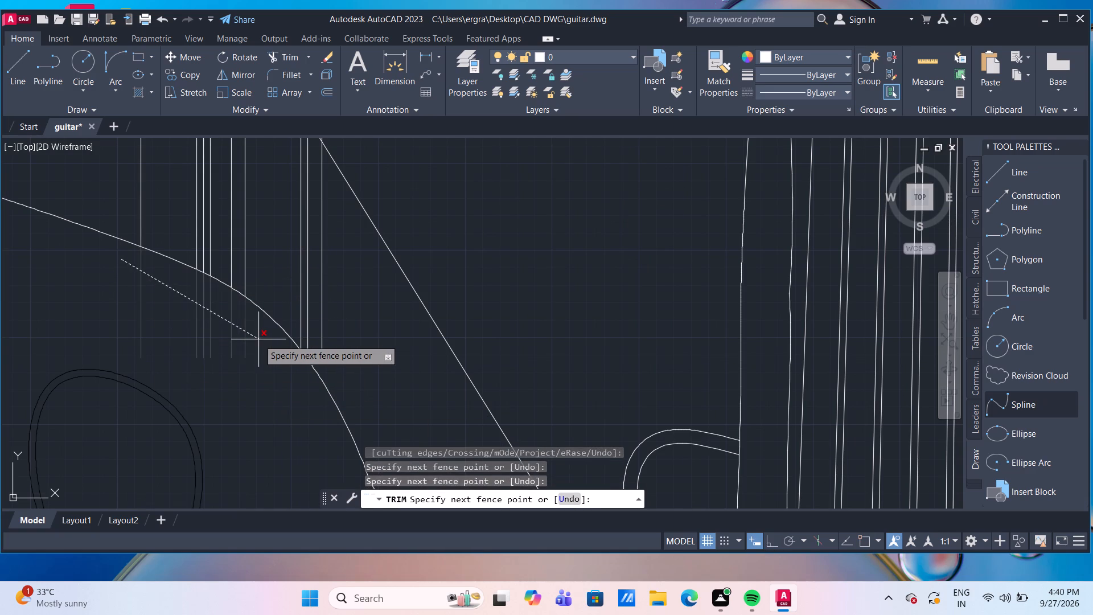
{"action": "left_click", "coordinate": [258, 339]}
{"action": "left_click", "coordinate": [299, 359]}
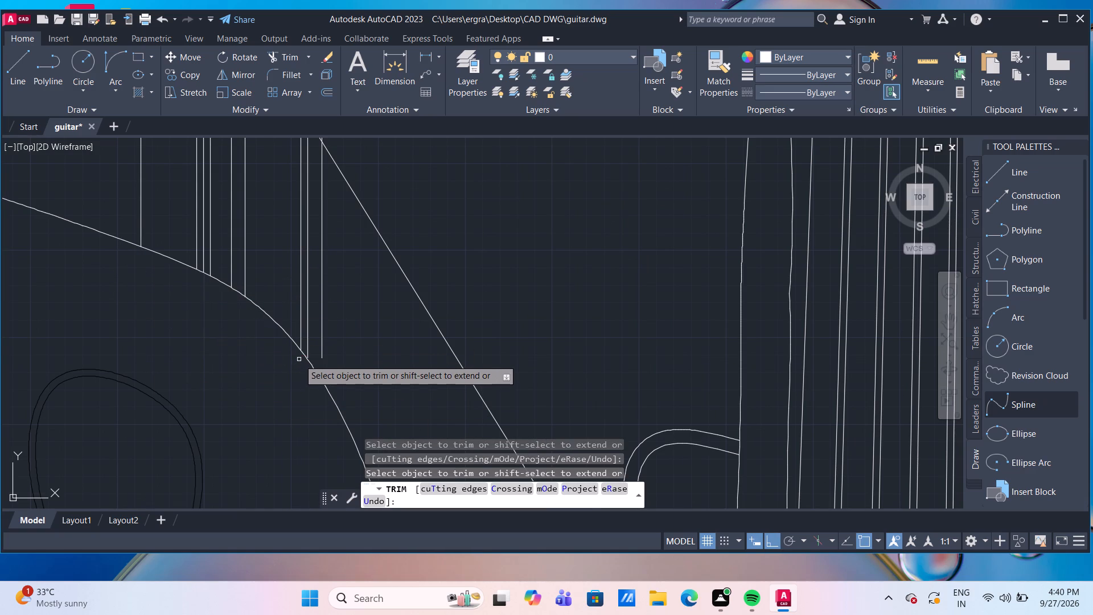
{"action": "left_click", "coordinate": [366, 331], "text": "shift"}
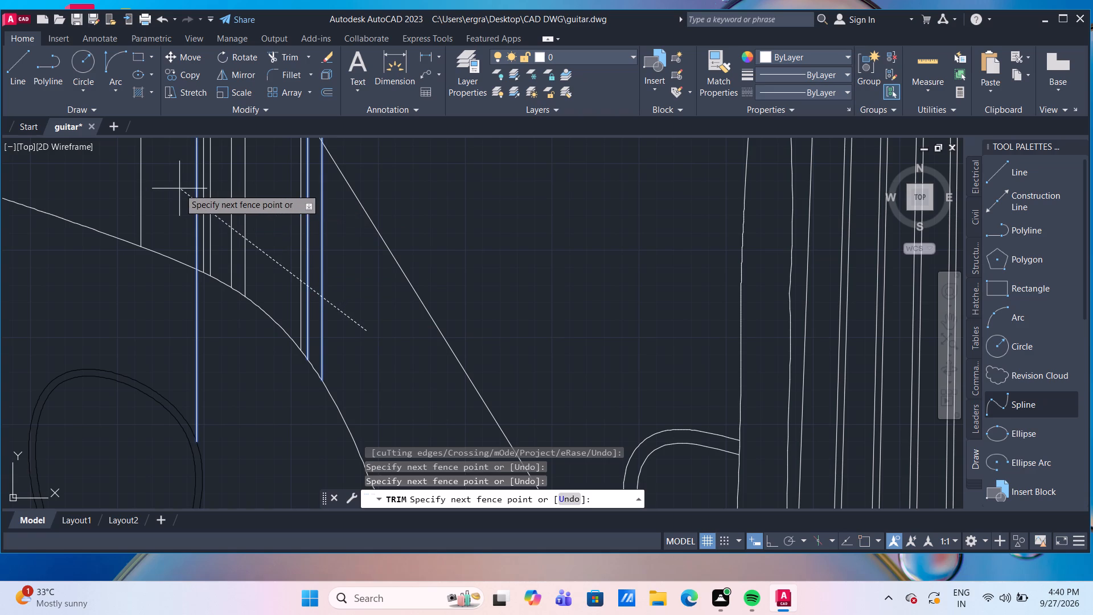
{"action": "left_click", "coordinate": [258, 219], "text": "shift"}
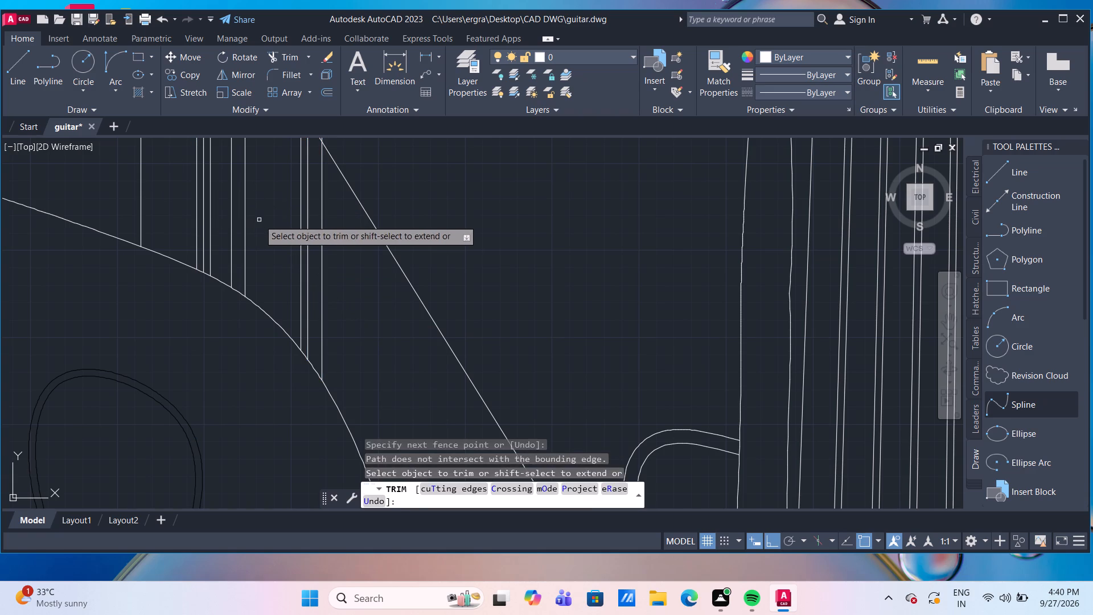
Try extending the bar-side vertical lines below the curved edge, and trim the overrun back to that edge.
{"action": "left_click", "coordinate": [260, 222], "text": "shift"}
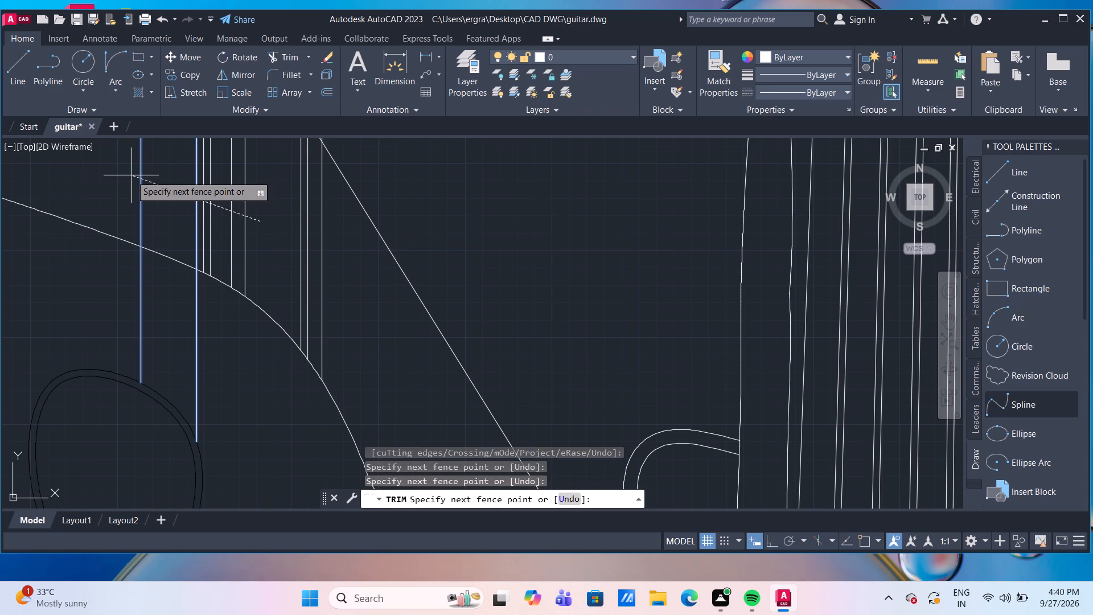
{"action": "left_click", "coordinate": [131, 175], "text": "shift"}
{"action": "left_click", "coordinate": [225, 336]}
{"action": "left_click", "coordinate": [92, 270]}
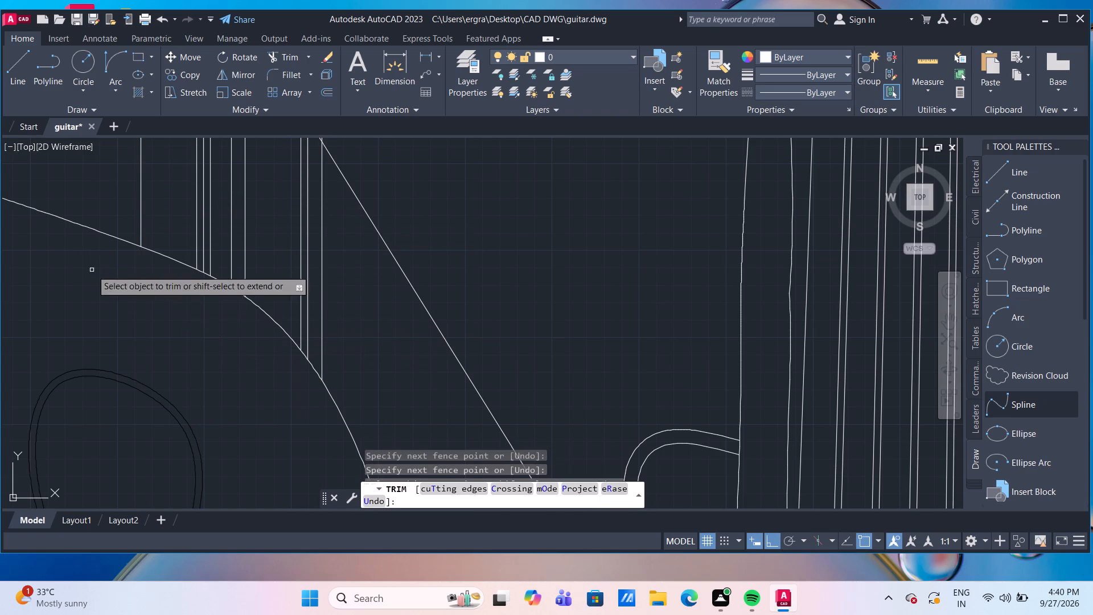
Trim the vertical lines' upper ends along the long sloping line, removing the two lines nearest the neck.
{"action": "scroll", "coordinate": [391, 298], "scroll_direction": "down", "scroll_amount": 3}
{"action": "scroll", "coordinate": [420, 202], "scroll_direction": "up", "scroll_amount": 1}
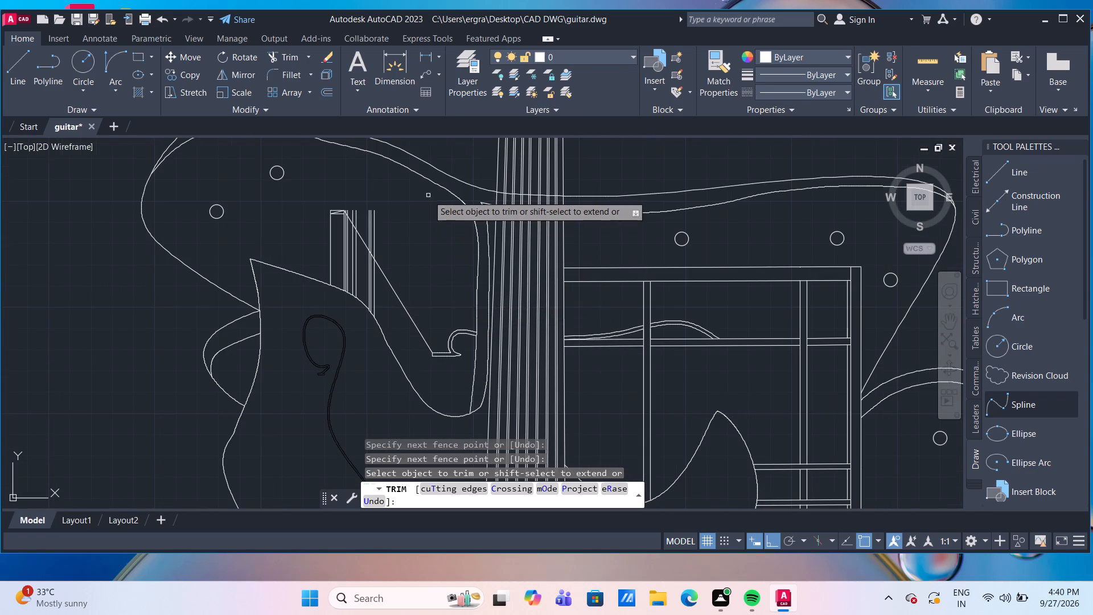
{"action": "scroll", "coordinate": [402, 223], "scroll_direction": "up", "scroll_amount": 1}
{"action": "scroll", "coordinate": [320, 220], "scroll_direction": "up", "scroll_amount": 2}
{"action": "middle_click_drag", "start_coordinate": [334, 229], "coordinate": [392, 278]}
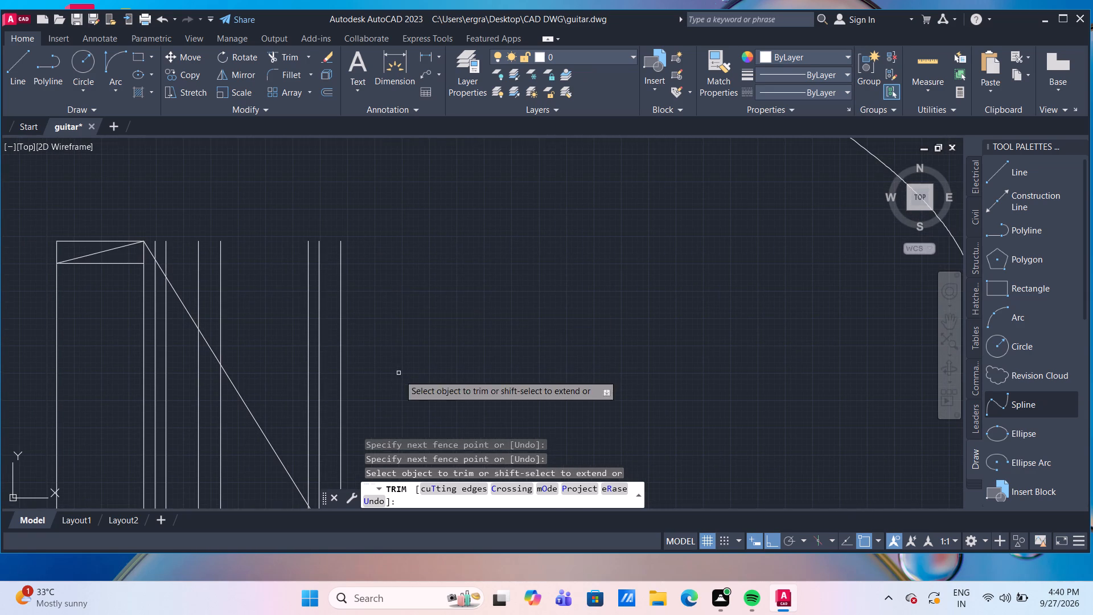
{"action": "left_click_drag", "start_coordinate": [400, 375], "coordinate": [381, 364]}
{"action": "left_click", "coordinate": [367, 323]}
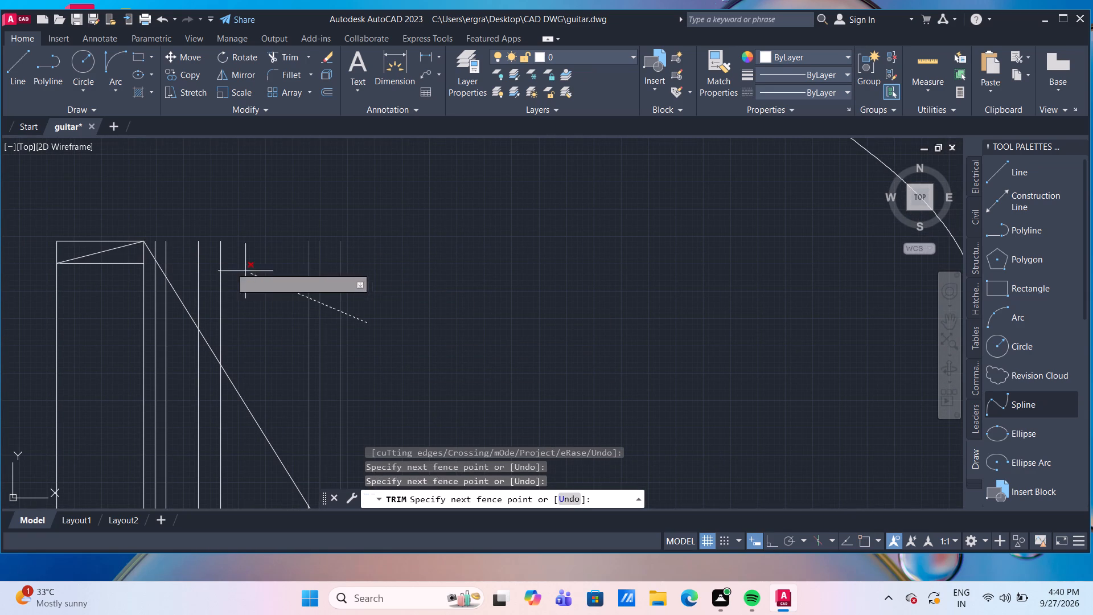
{"action": "left_click", "coordinate": [154, 243]}
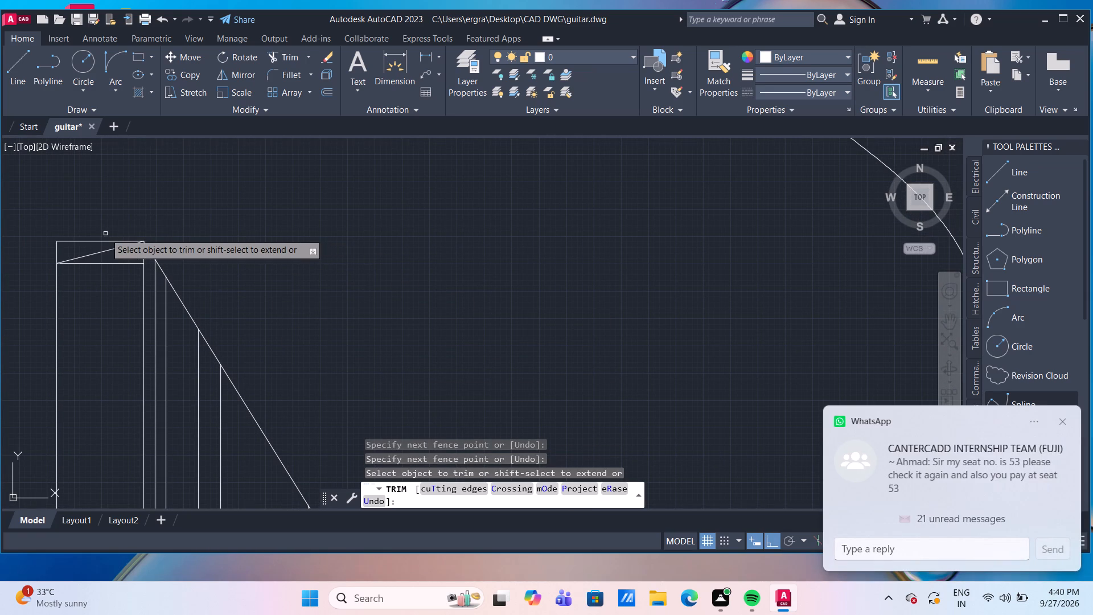
Trim away the bar's horizontal top edge, the side stub above its short diagonal, and the horizontal line beneath it.
{"action": "left_click", "coordinate": [98, 235]}
{"action": "left_click", "coordinate": [43, 255]}
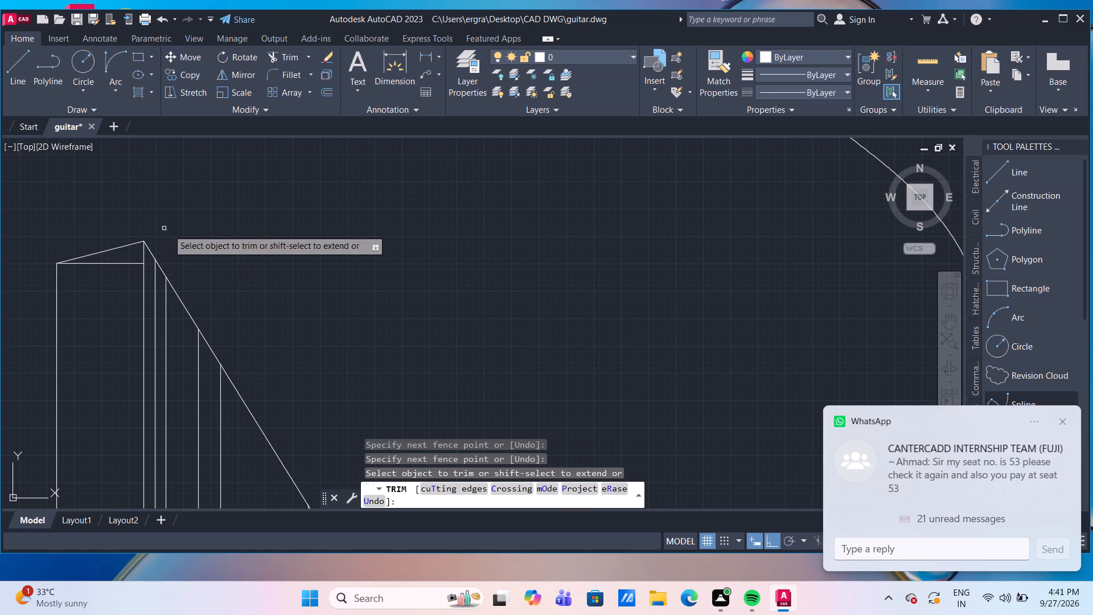
{"action": "left_click", "coordinate": [114, 263]}
{"action": "scroll", "coordinate": [242, 198], "scroll_direction": "down", "scroll_amount": 4}
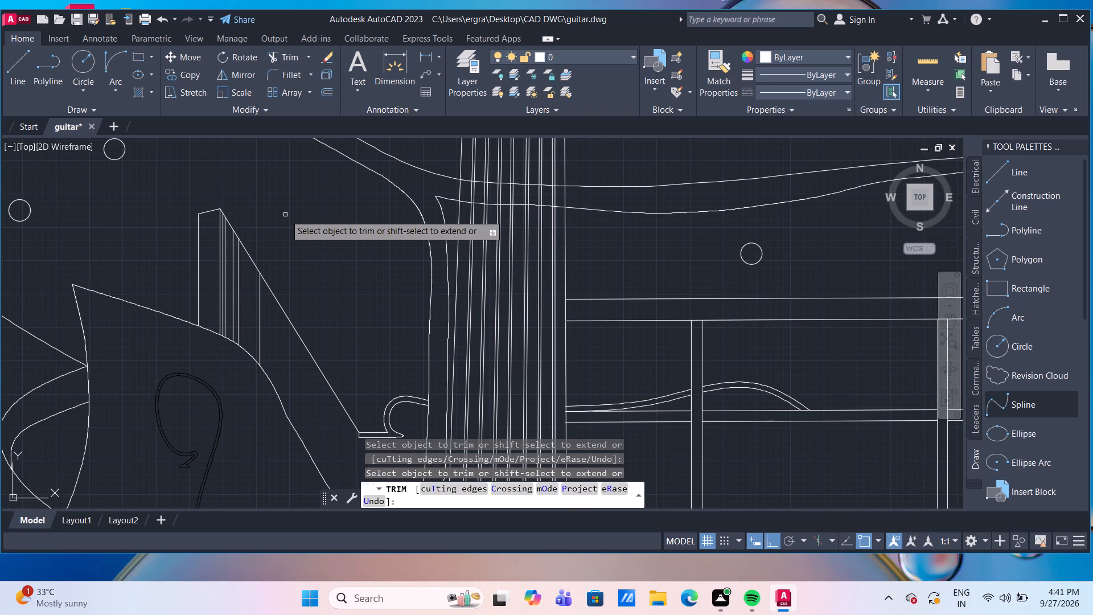
{"action": "scroll", "coordinate": [285, 215], "scroll_direction": "up", "scroll_amount": 1}
{"action": "middle_click_drag", "start_coordinate": [285, 218], "coordinate": [295, 196]}
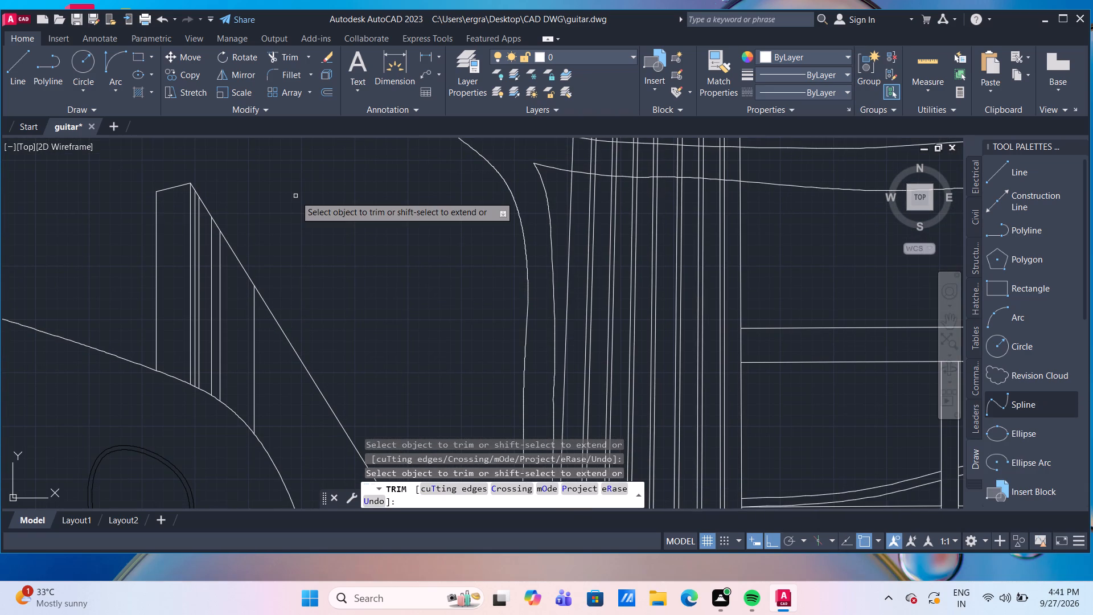
{"action": "scroll", "coordinate": [300, 151], "scroll_direction": "down", "scroll_amount": 2}
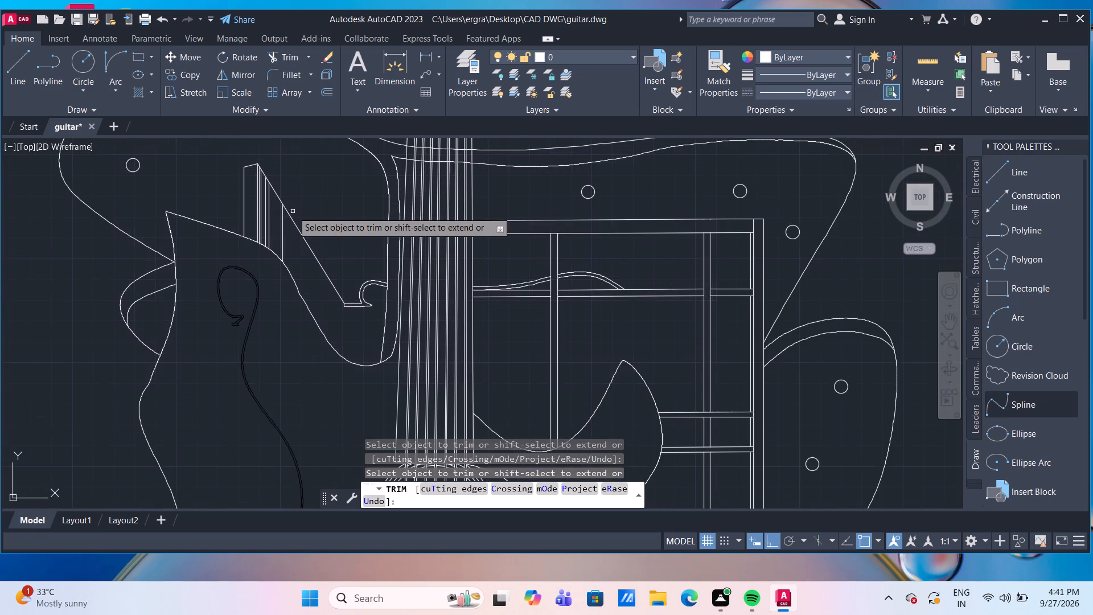
{"action": "scroll", "coordinate": [311, 222], "scroll_direction": "up", "scroll_amount": 2}
{"action": "middle_click", "coordinate": [317, 217]}
{"action": "scroll", "coordinate": [317, 216], "scroll_direction": "down", "scroll_amount": 1}
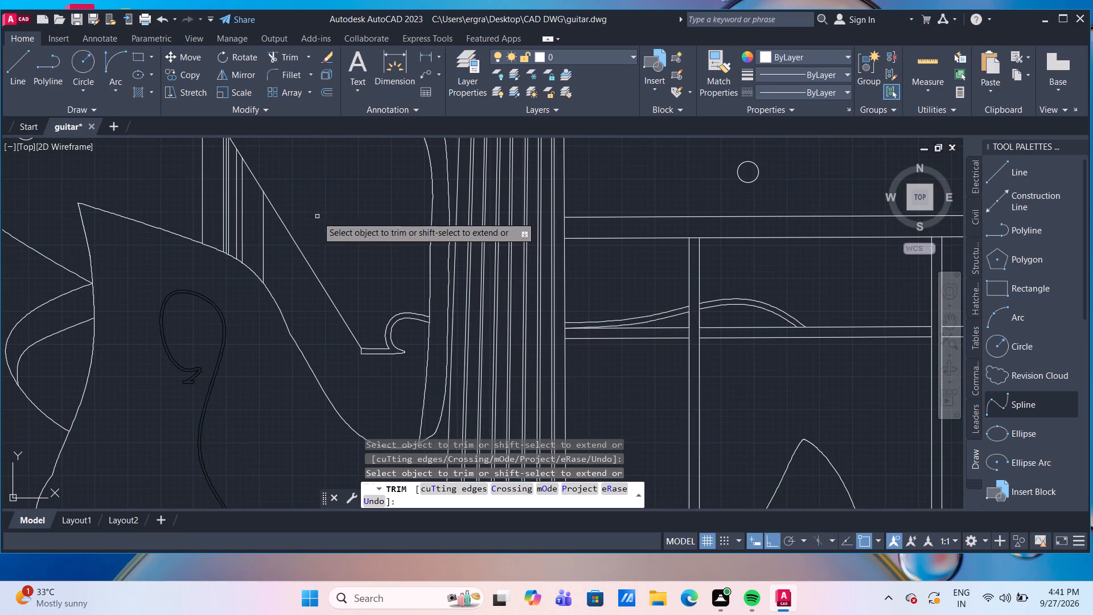
{"action": "key", "text": "Escape"}
Offset the long sloping line by 25 toward the bar, and offset the resulting line by another 25.
{"action": "key", "text": "o"}
{"action": "key", "text": "Return"}
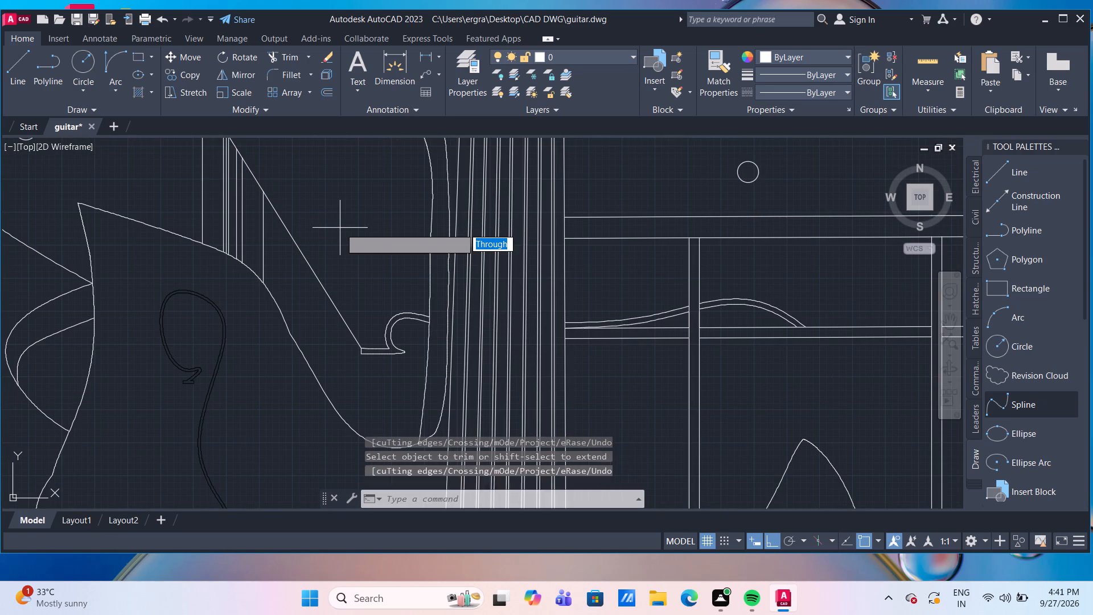
{"action": "key", "text": "Return"}
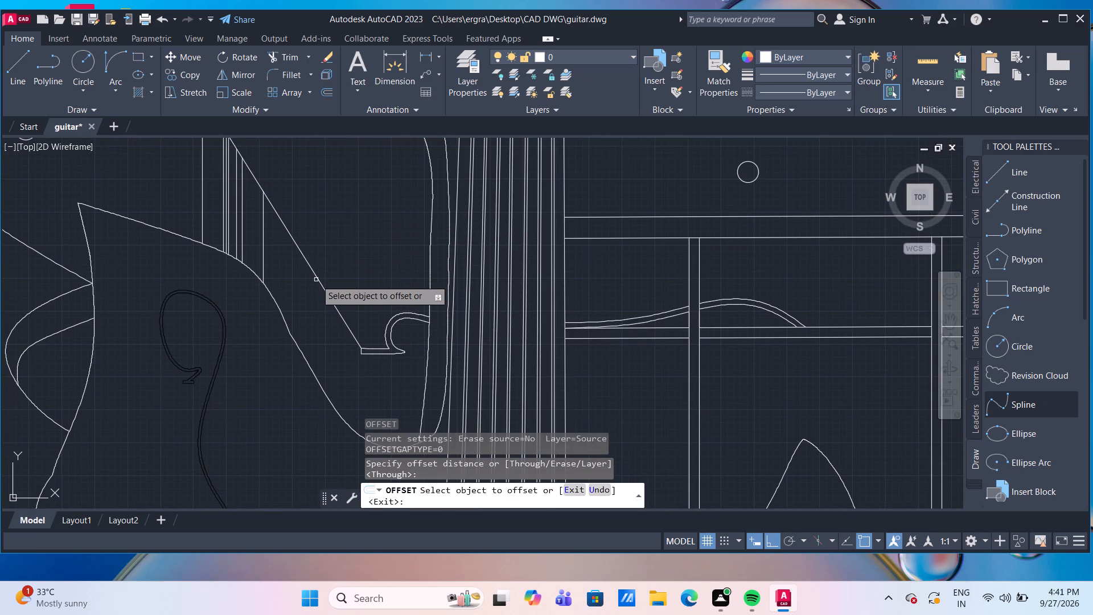
{"action": "left_click", "coordinate": [318, 281]}
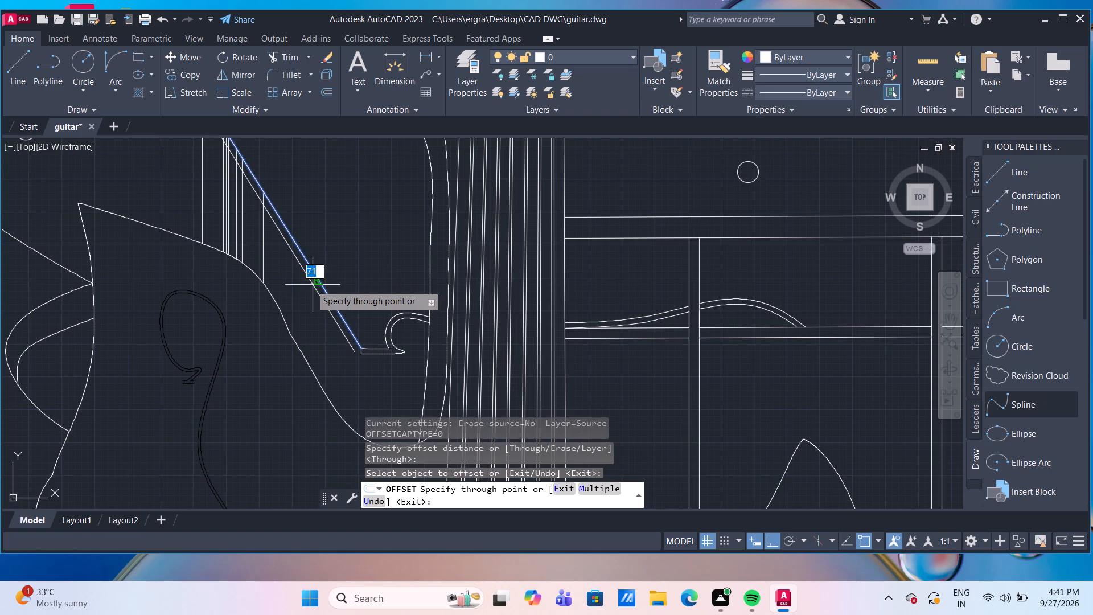
{"action": "type", "text": "25"}
{"action": "key", "text": "Return"}
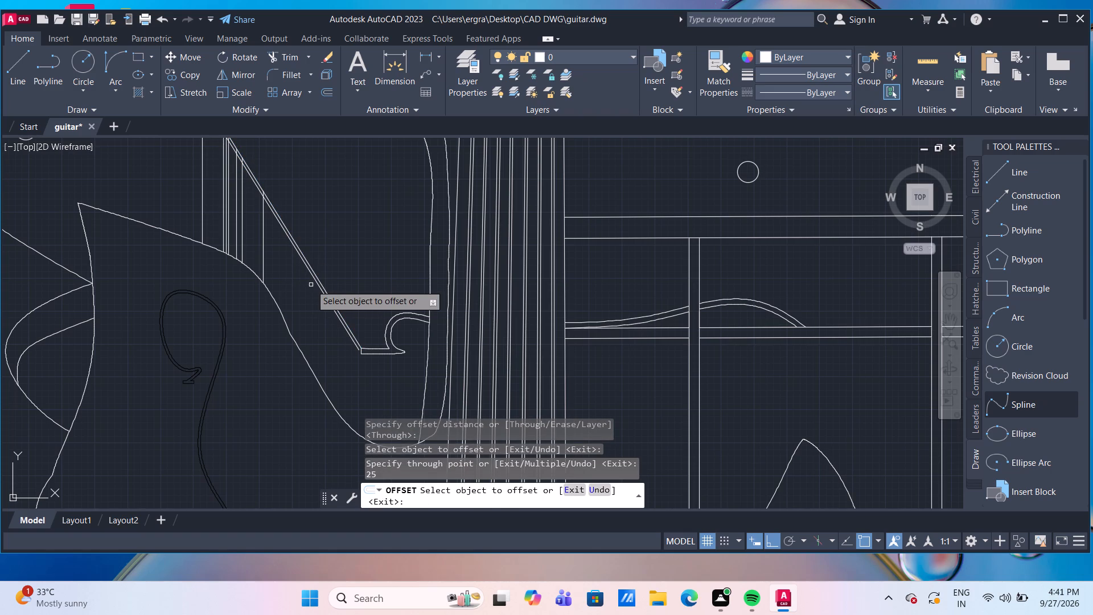
{"action": "scroll", "coordinate": [325, 243], "scroll_direction": "down", "scroll_amount": 1}
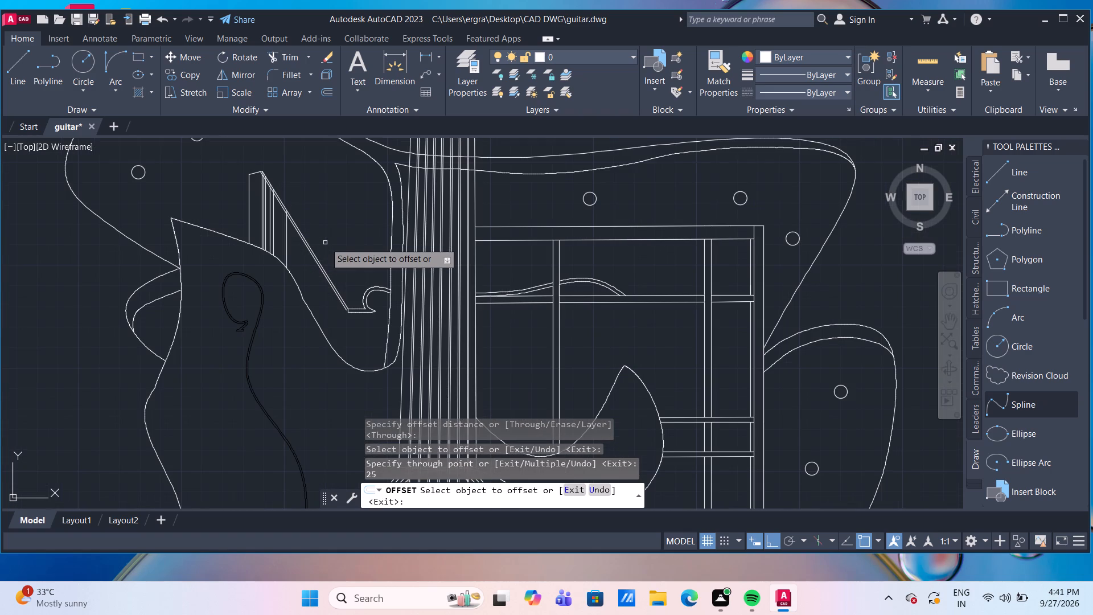
{"action": "scroll", "coordinate": [315, 233], "scroll_direction": "up", "scroll_amount": 1}
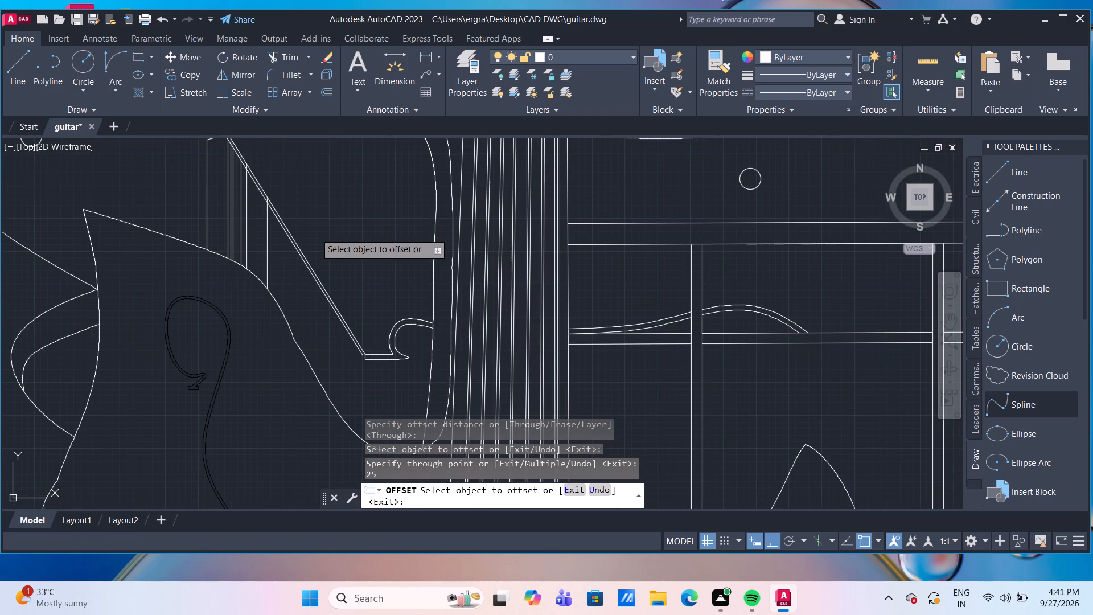
{"action": "left_click", "coordinate": [315, 281]}
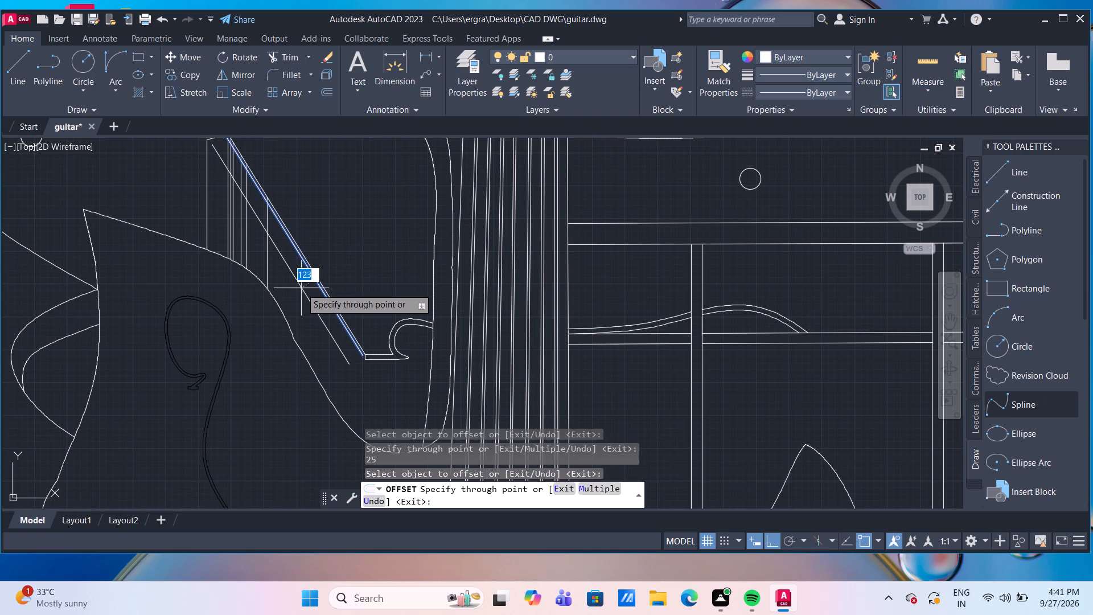
{"action": "type", "text": "25"}
{"action": "key", "text": "Return"}
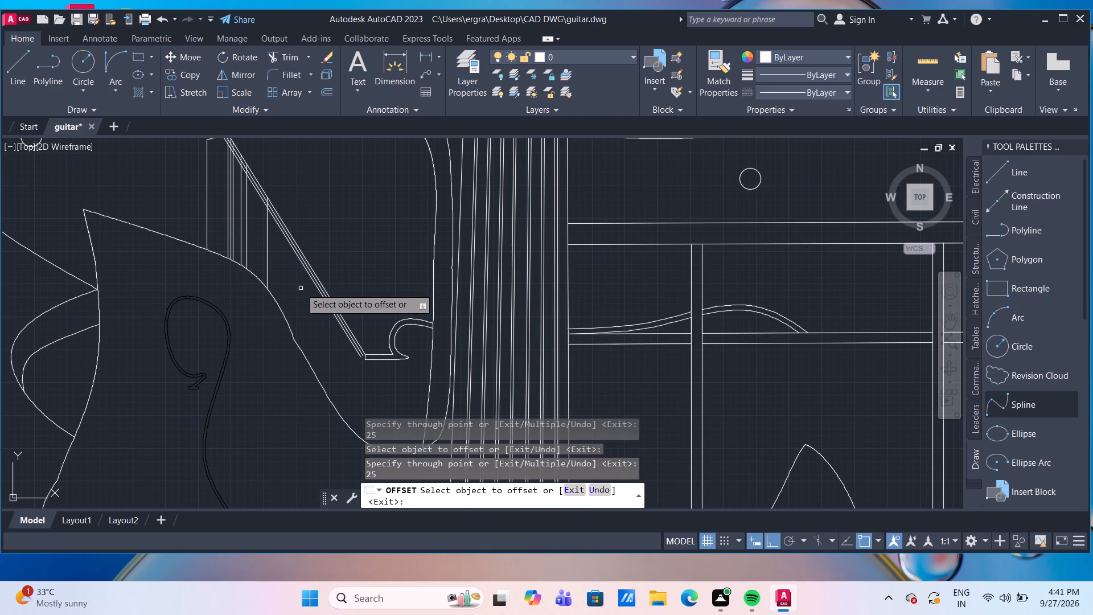
Delete the middle one of the three parallel sloping lines running down to the hooked ledge.
{"action": "key", "text": "Escape"}
{"action": "scroll", "coordinate": [328, 293], "scroll_direction": "up", "scroll_amount": 2}
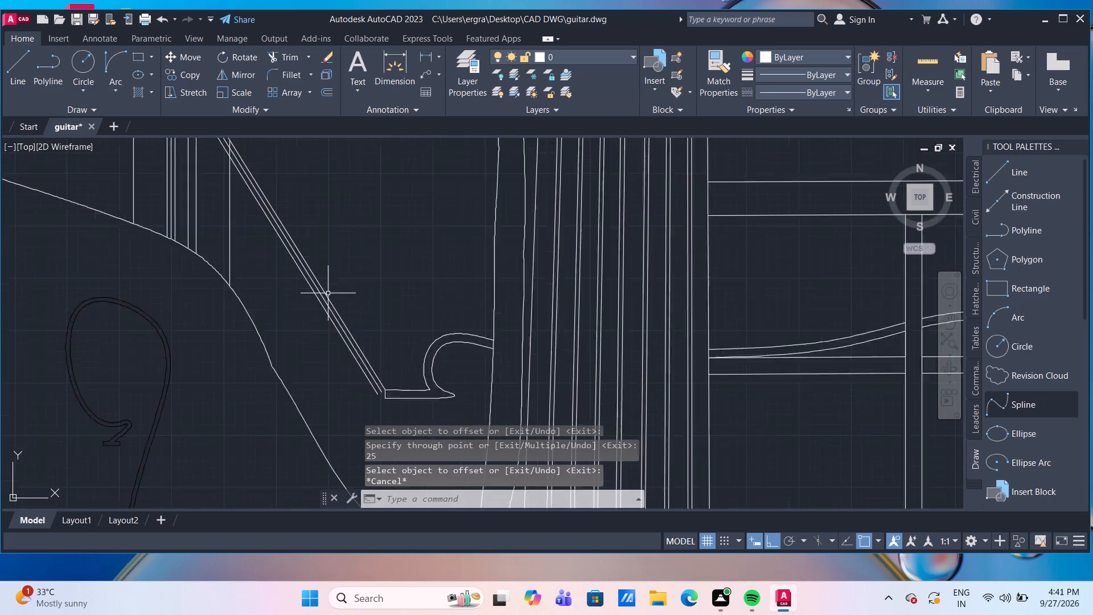
{"action": "left_click", "coordinate": [310, 290]}
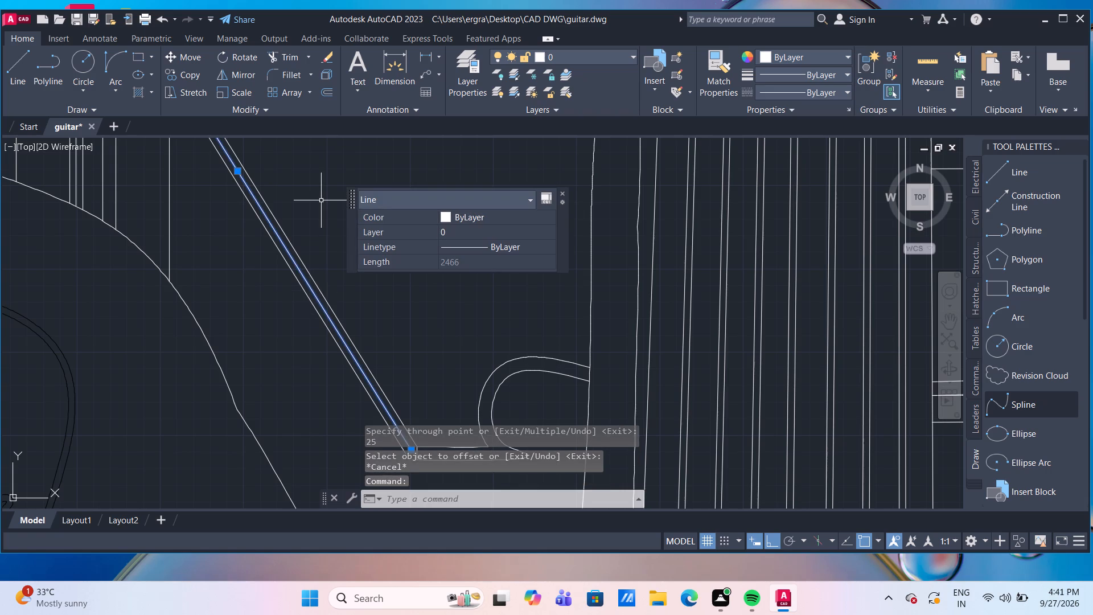
{"action": "key", "text": "Delete"}
Draw a horizontal line from the hooked ledge's lower corner outward, past the end of the outer sloping line.
{"action": "scroll", "coordinate": [321, 200], "scroll_direction": "down", "scroll_amount": 3}
{"action": "scroll", "coordinate": [334, 251], "scroll_direction": "up", "scroll_amount": 2}
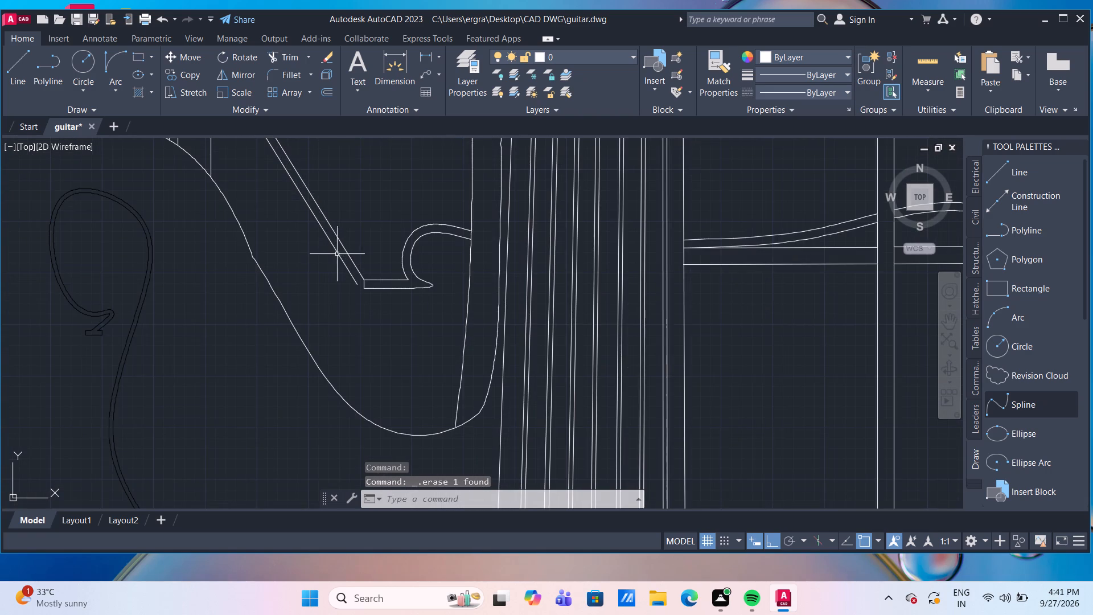
{"action": "scroll", "coordinate": [344, 279], "scroll_direction": "up", "scroll_amount": 2}
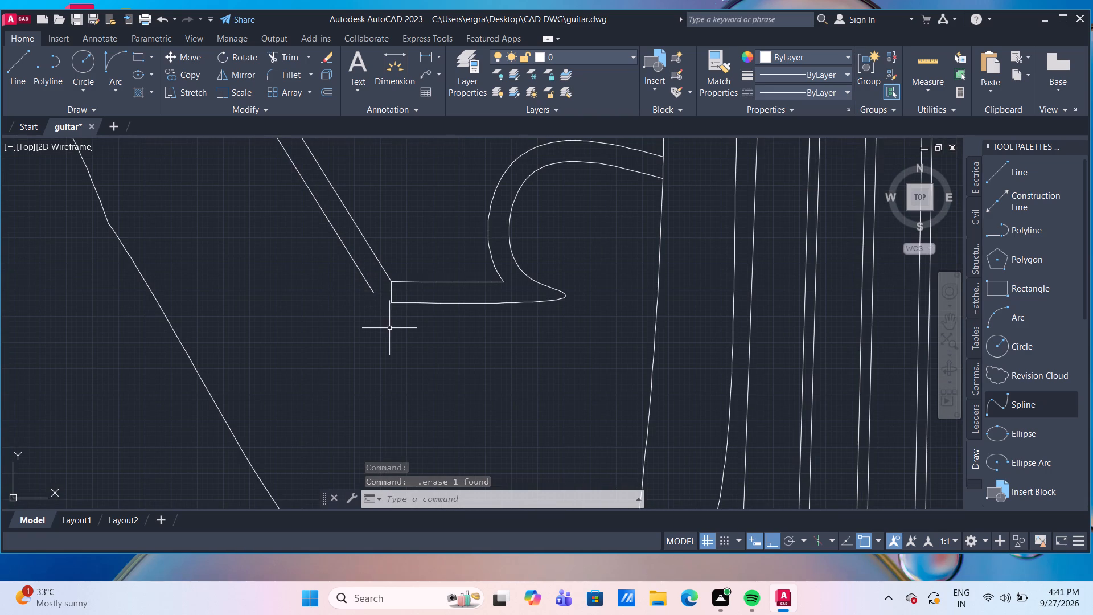
{"action": "scroll", "coordinate": [389, 333], "scroll_direction": "up", "scroll_amount": 1}
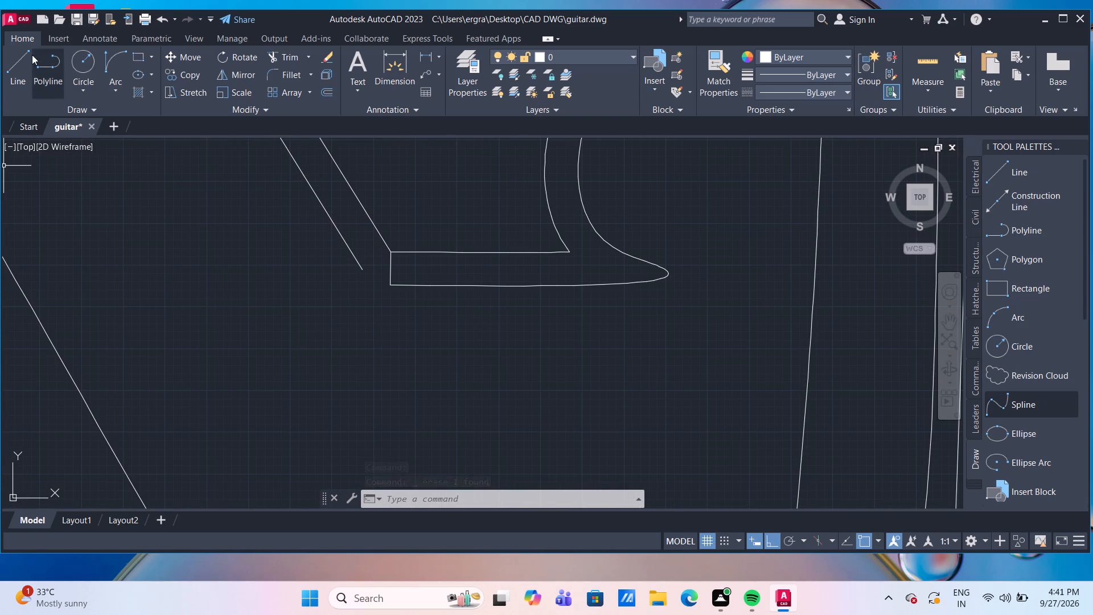
{"action": "left_click", "coordinate": [12, 68]}
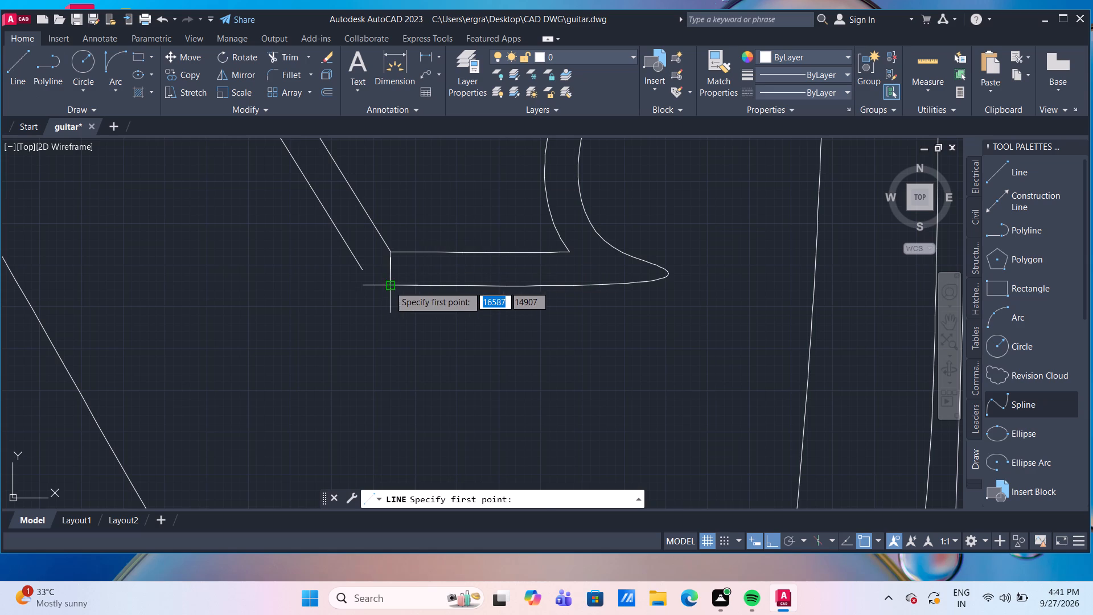
{"action": "left_click_drag", "start_coordinate": [389, 286], "coordinate": [367, 280]}
{"action": "left_click", "coordinate": [285, 278]}
{"action": "key", "text": "Escape"}
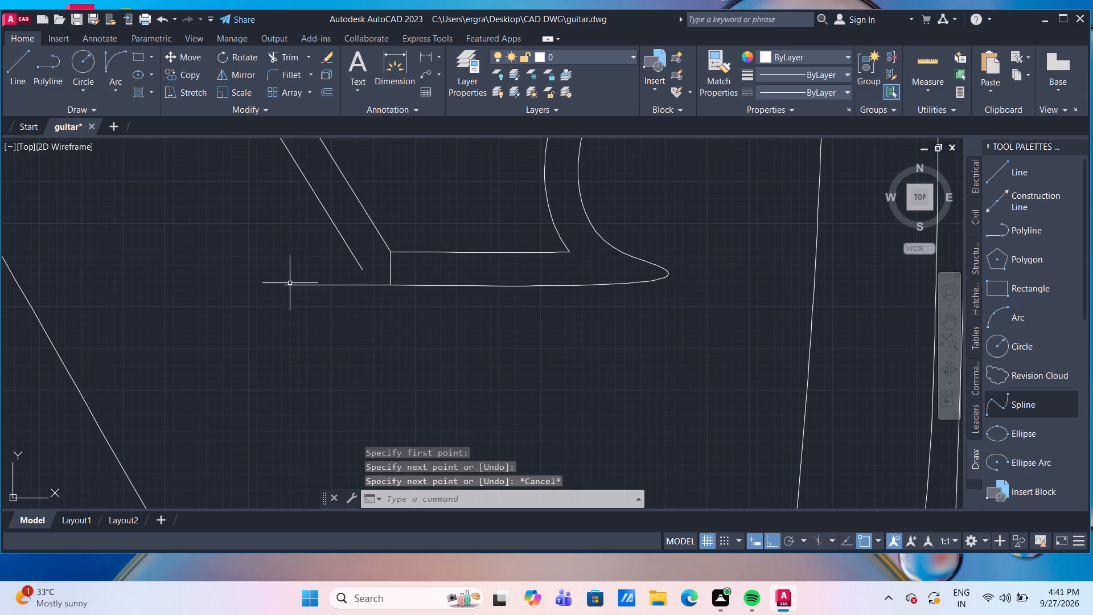
Extend the outer sloping line to the ledge's bottom line, and trim away the ledge's short vertical end and the horizontal overrun.
{"action": "type", "text": "tr"}
{"action": "key", "text": "Return"}
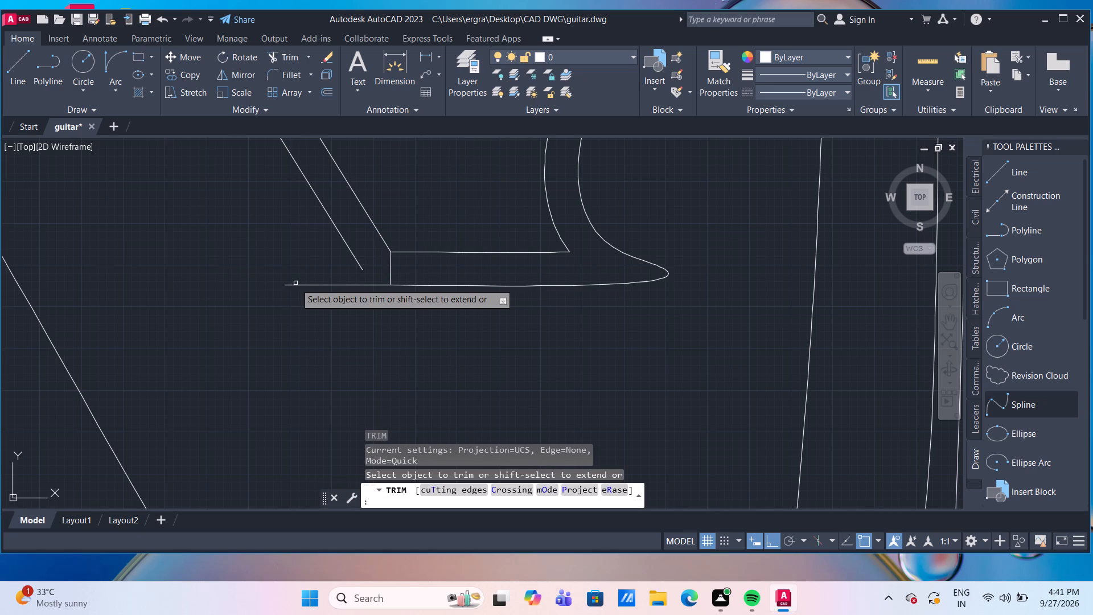
{"action": "left_click", "coordinate": [340, 232], "text": "shift"}
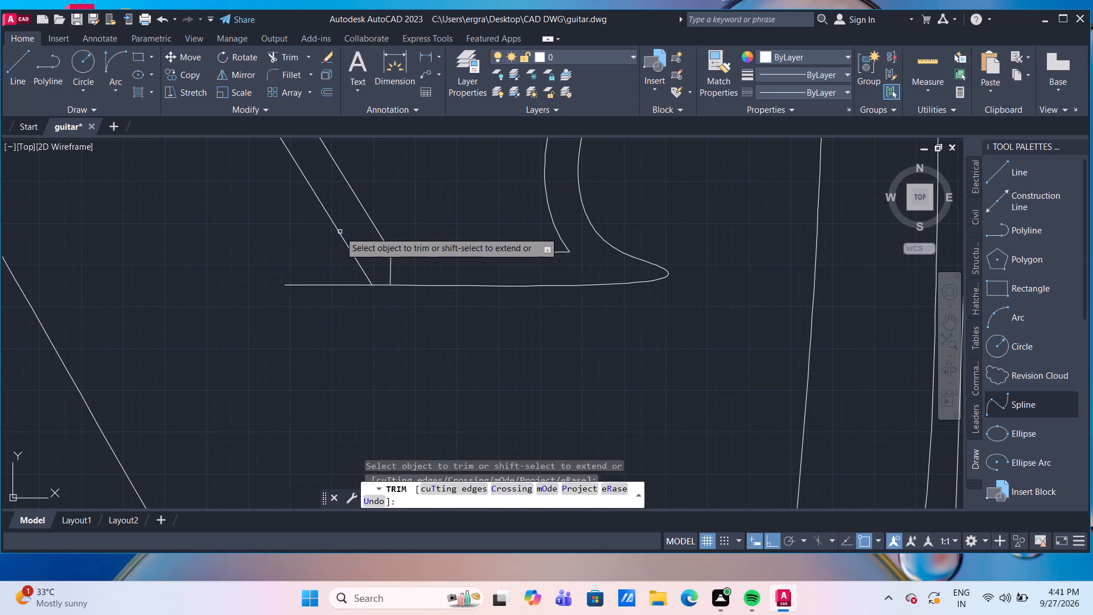
{"action": "left_click", "coordinate": [391, 268]}
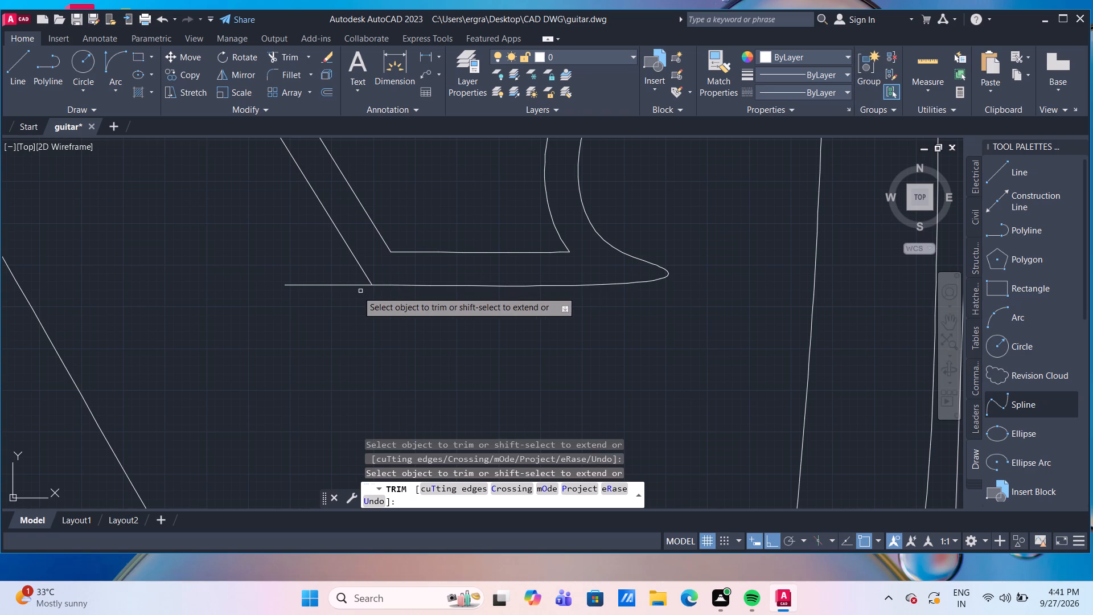
{"action": "left_click", "coordinate": [348, 284]}
Trim the upper ends of the wing's vertical lines where they cross between the two parallel sloping lines.
{"action": "scroll", "coordinate": [366, 297], "scroll_direction": "down", "scroll_amount": 6}
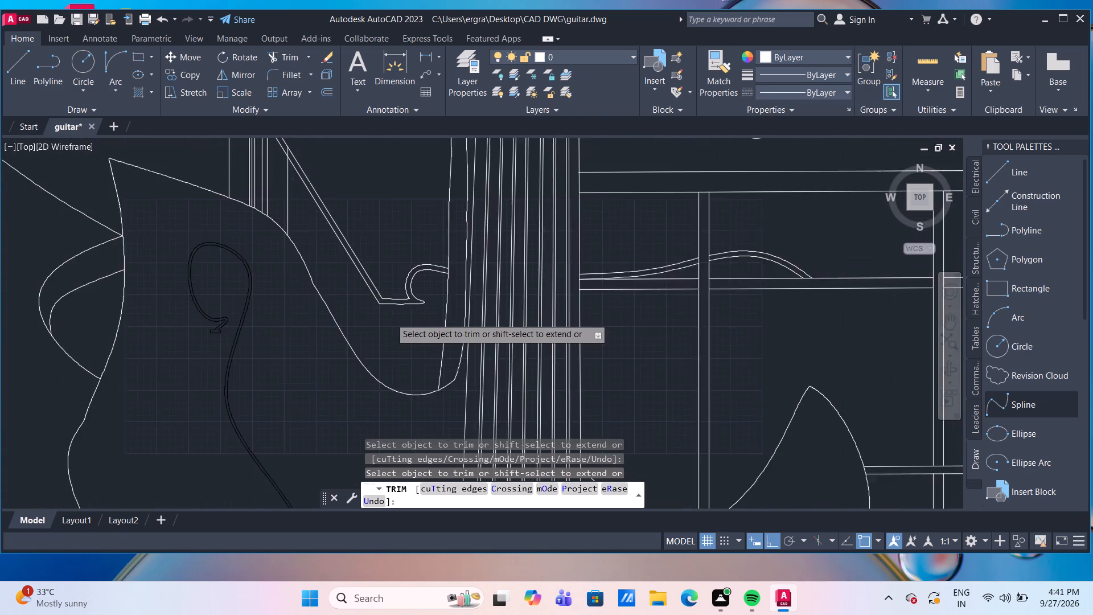
{"action": "scroll", "coordinate": [392, 327], "scroll_direction": "up", "scroll_amount": 2}
{"action": "scroll", "coordinate": [363, 233], "scroll_direction": "up", "scroll_amount": 2}
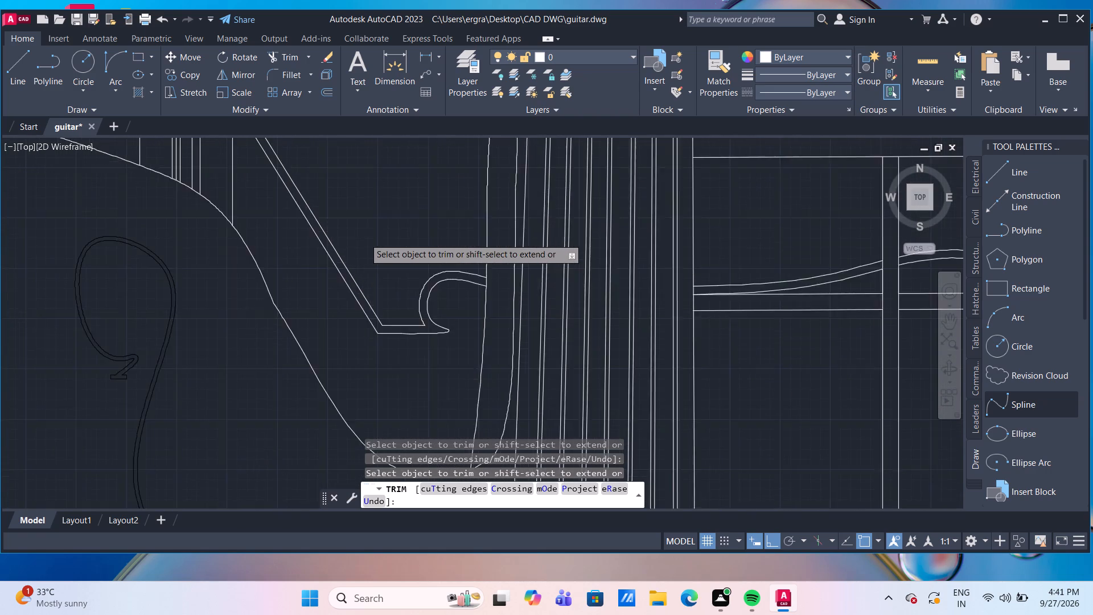
{"action": "scroll", "coordinate": [360, 227], "scroll_direction": "down", "scroll_amount": 3}
{"action": "middle_click_drag", "start_coordinate": [346, 156], "coordinate": [348, 203]}
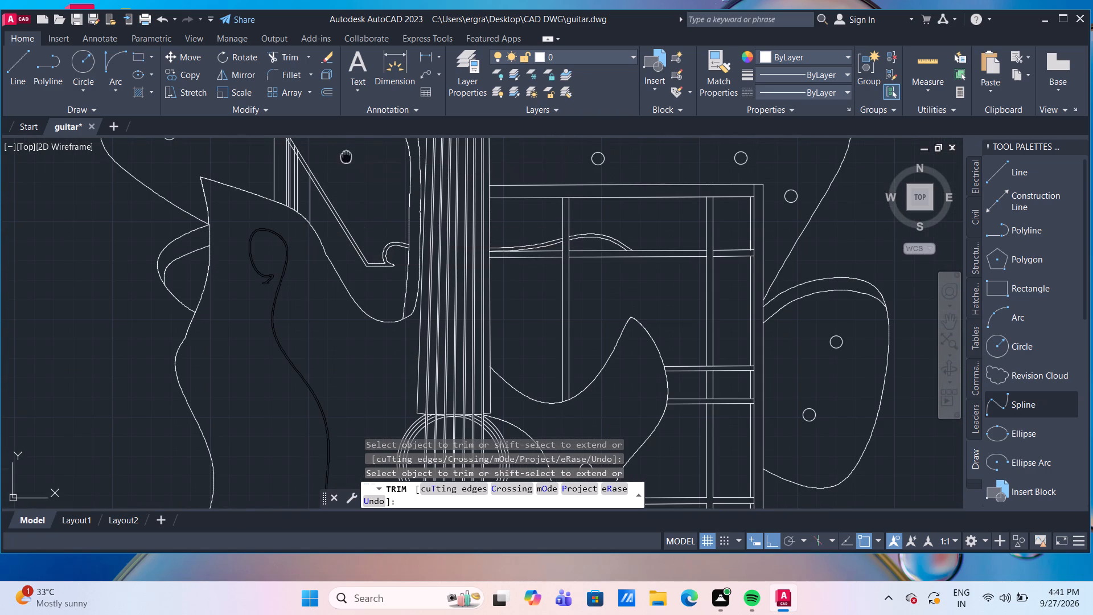
{"action": "middle_click_drag", "start_coordinate": [348, 203], "coordinate": [351, 264]}
{"action": "scroll", "coordinate": [299, 247], "scroll_direction": "up", "scroll_amount": 3}
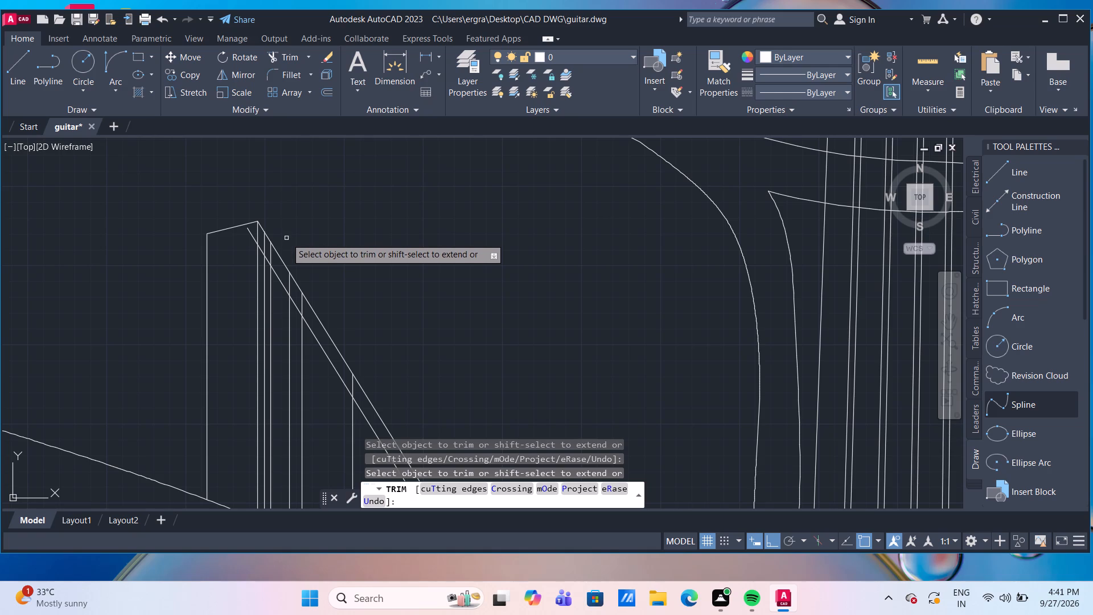
{"action": "left_click", "coordinate": [250, 232]}
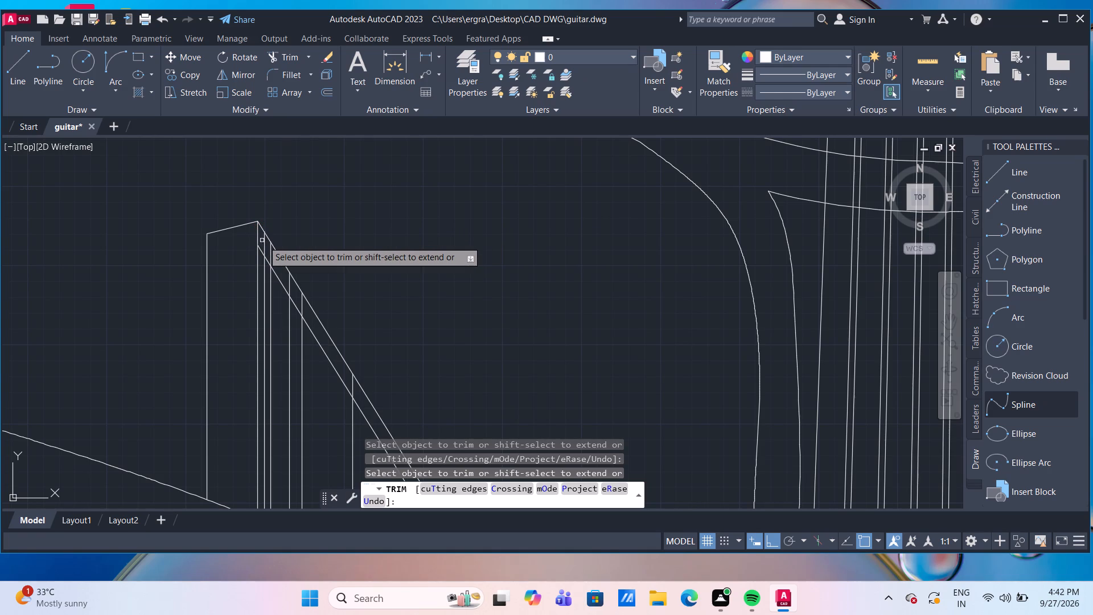
{"action": "left_click", "coordinate": [264, 241]}
{"action": "left_click", "coordinate": [271, 252]}
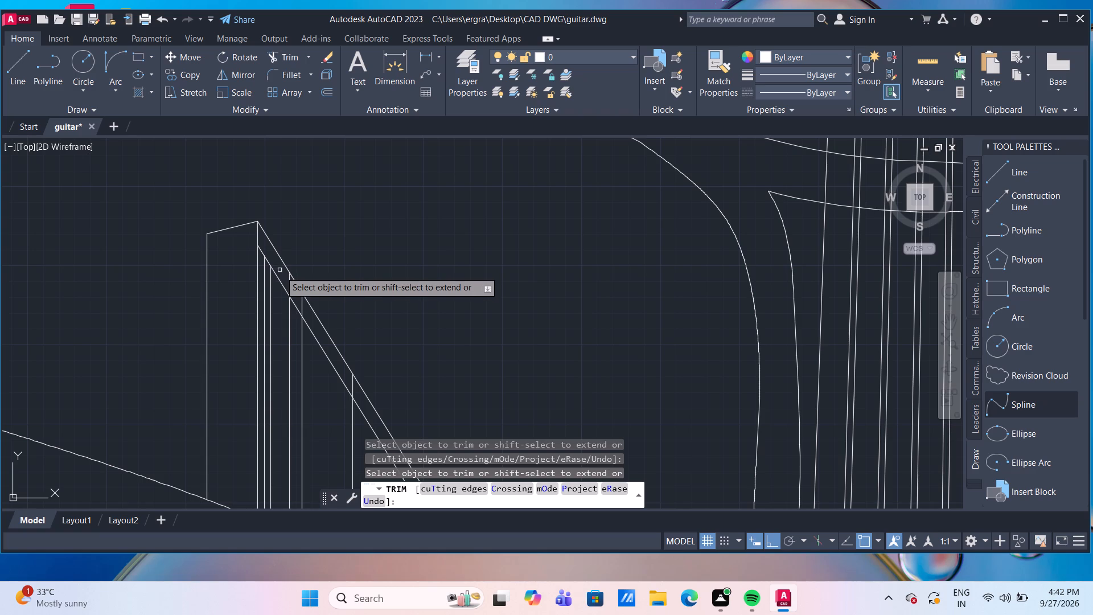
{"action": "left_click", "coordinate": [289, 282]}
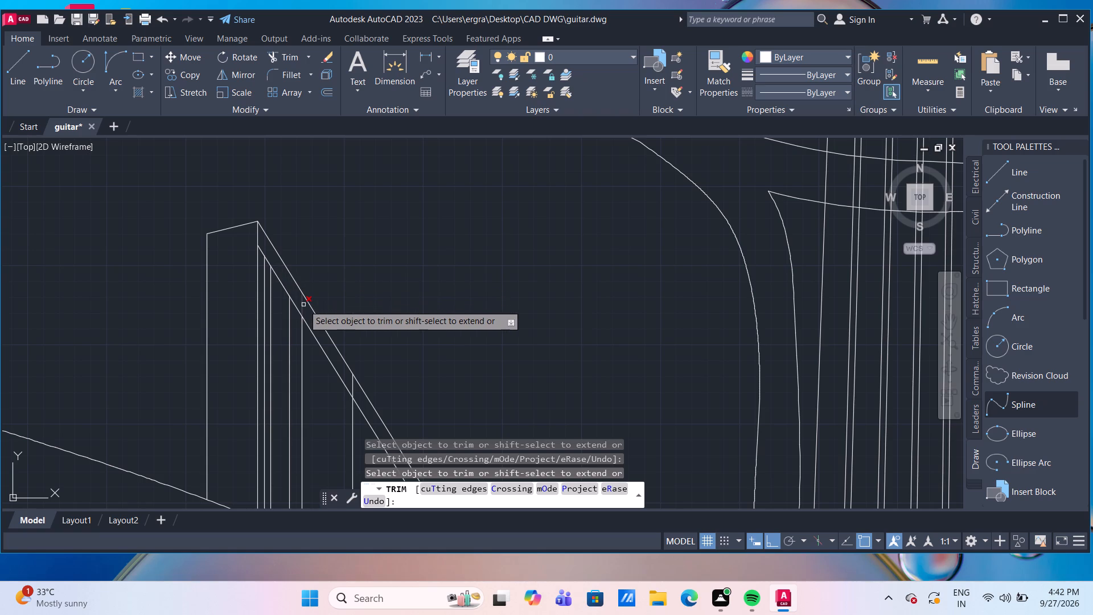
{"action": "left_click", "coordinate": [303, 305]}
{"action": "scroll", "coordinate": [406, 339], "scroll_direction": "down", "scroll_amount": 1}
{"action": "middle_click_drag", "start_coordinate": [402, 331], "coordinate": [332, 204]}
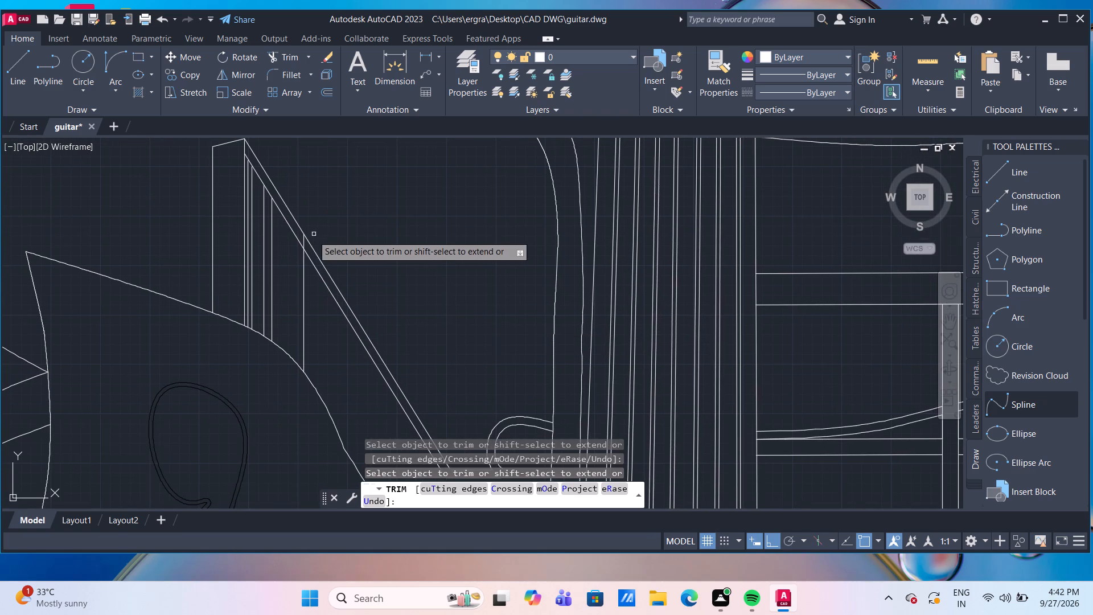
{"action": "left_click", "coordinate": [303, 241]}
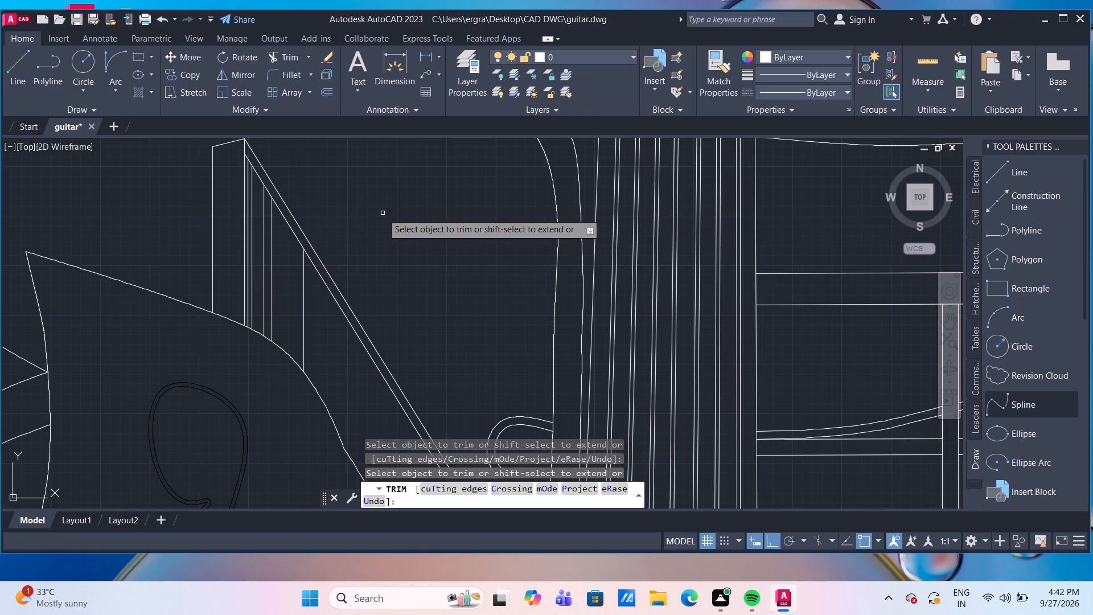
{"action": "scroll", "coordinate": [378, 229], "scroll_direction": "down", "scroll_amount": 2}
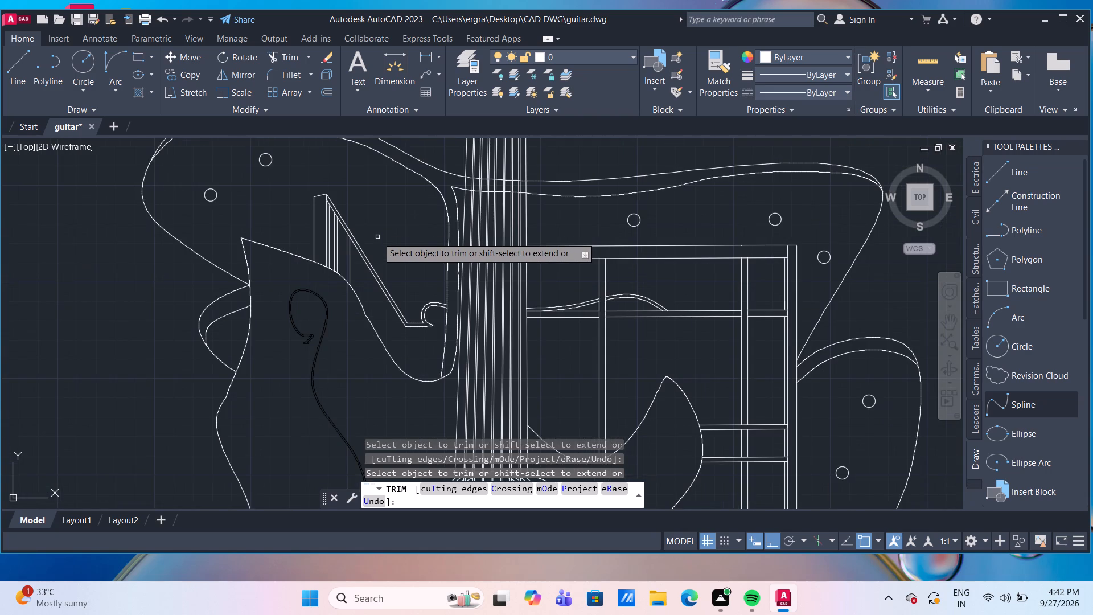
{"action": "middle_click_drag", "start_coordinate": [376, 237], "coordinate": [359, 215]}
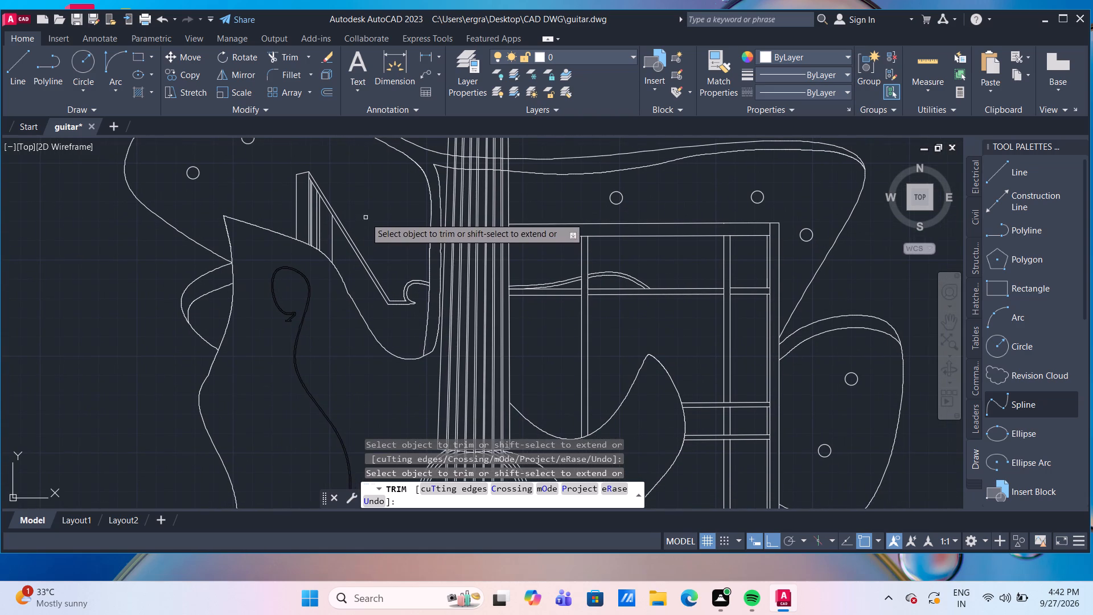
{"action": "key", "text": "Escape"}
Delete the middle line of the three closely spaced vertical lines below the wing's peak.
{"action": "scroll", "coordinate": [365, 218], "scroll_direction": "up", "scroll_amount": 3}
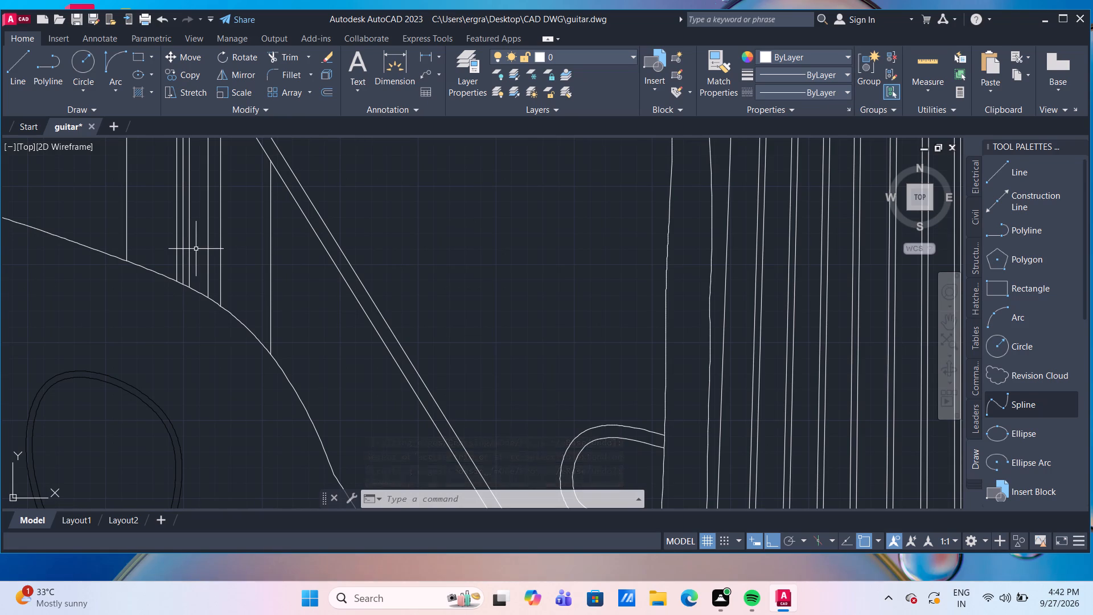
{"action": "middle_click_drag", "start_coordinate": [198, 250], "coordinate": [198, 330]}
{"action": "scroll", "coordinate": [214, 216], "scroll_direction": "down", "scroll_amount": 1}
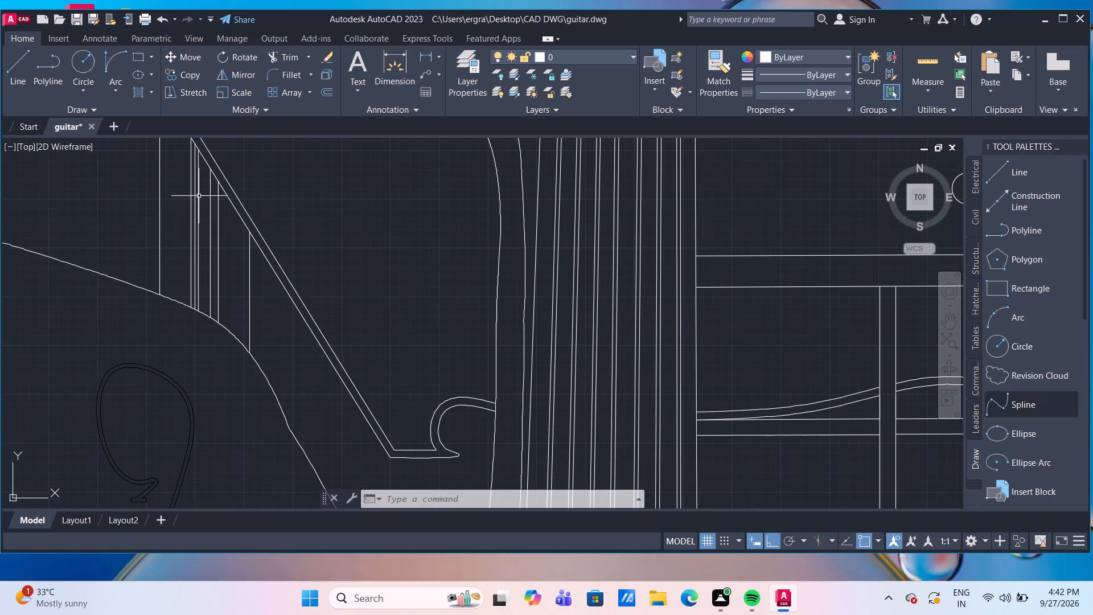
{"action": "middle_click_drag", "start_coordinate": [203, 186], "coordinate": [179, 278]}
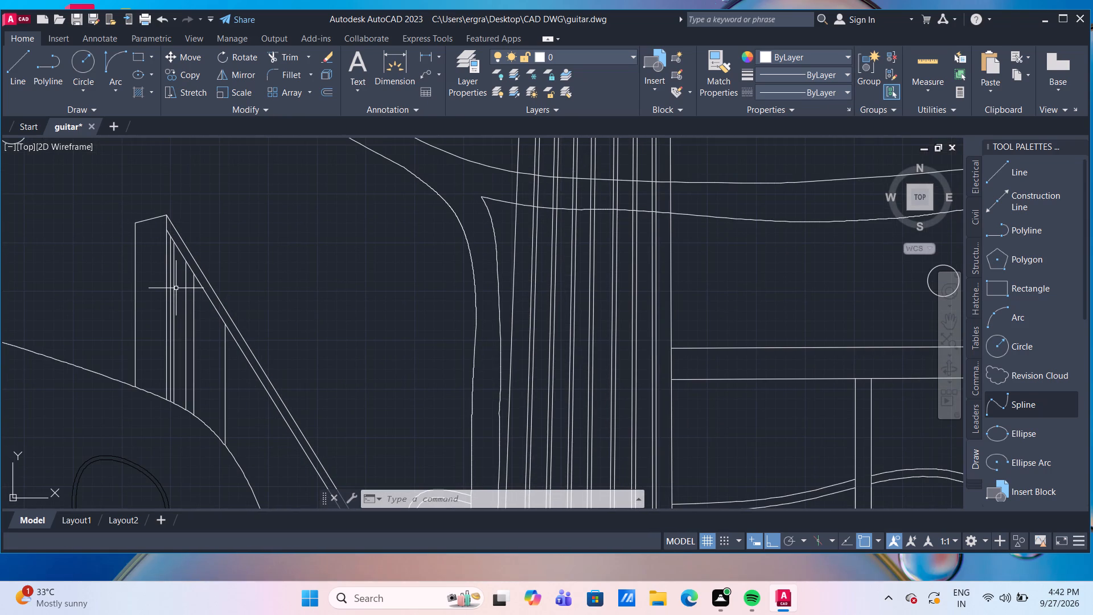
{"action": "scroll", "coordinate": [176, 288], "scroll_direction": "up", "scroll_amount": 1}
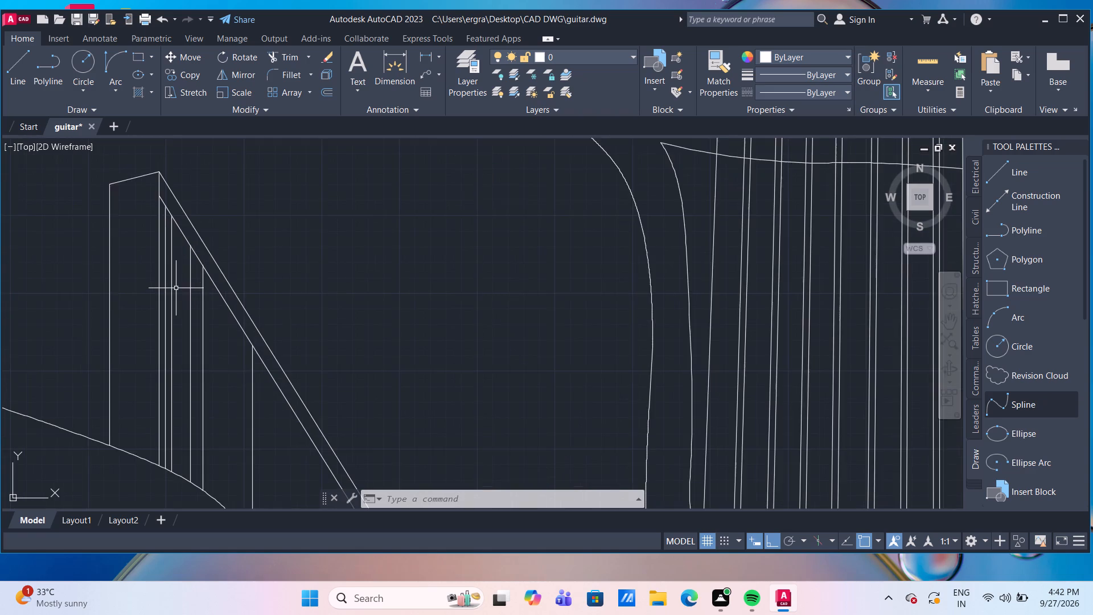
{"action": "scroll", "coordinate": [176, 288], "scroll_direction": "up", "scroll_amount": 1}
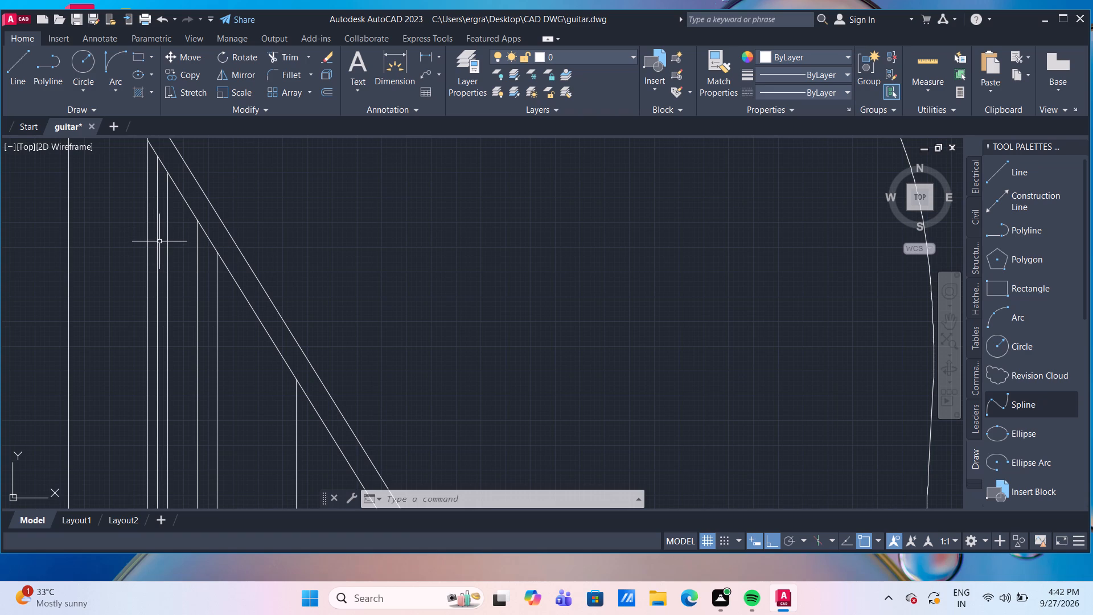
{"action": "left_click", "coordinate": [159, 241]}
{"action": "left_click", "coordinate": [156, 239]}
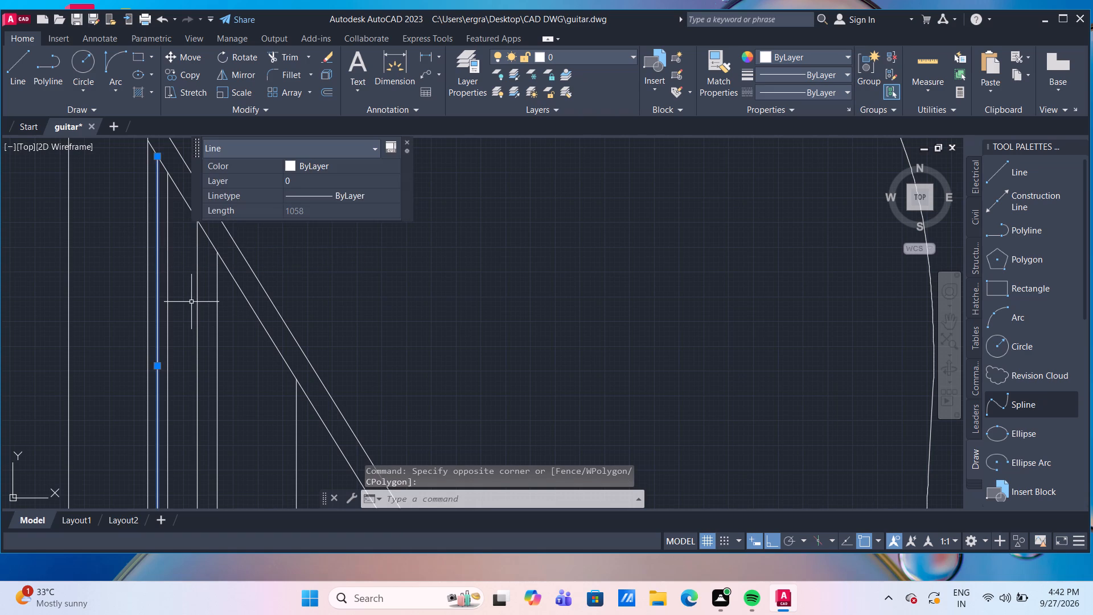
{"action": "key", "text": "Delete"}
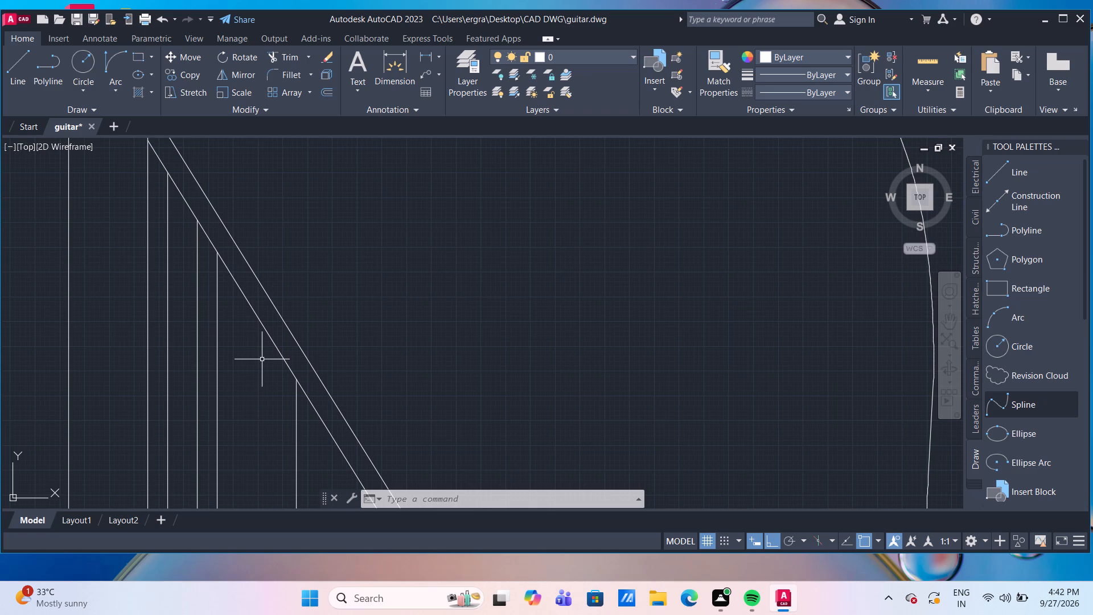
Offset the vertical line nearest the neck by 50 toward the neck, and offset the resulting line by 75.
{"action": "scroll", "coordinate": [262, 359], "scroll_direction": "down", "scroll_amount": 3}
{"action": "scroll", "coordinate": [268, 440], "scroll_direction": "up", "scroll_amount": 1}
{"action": "middle_click_drag", "start_coordinate": [281, 407], "coordinate": [268, 379]}
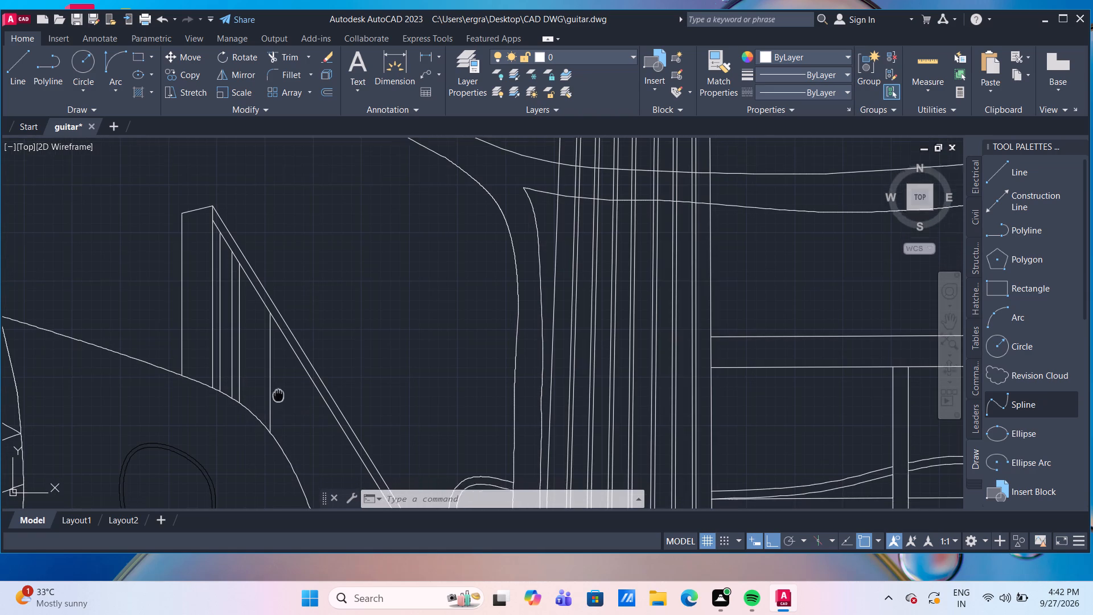
{"action": "middle_click_drag", "start_coordinate": [268, 379], "coordinate": [231, 338]}
{"action": "scroll", "coordinate": [231, 338], "scroll_direction": "up", "scroll_amount": 1}
{"action": "key", "text": "o"}
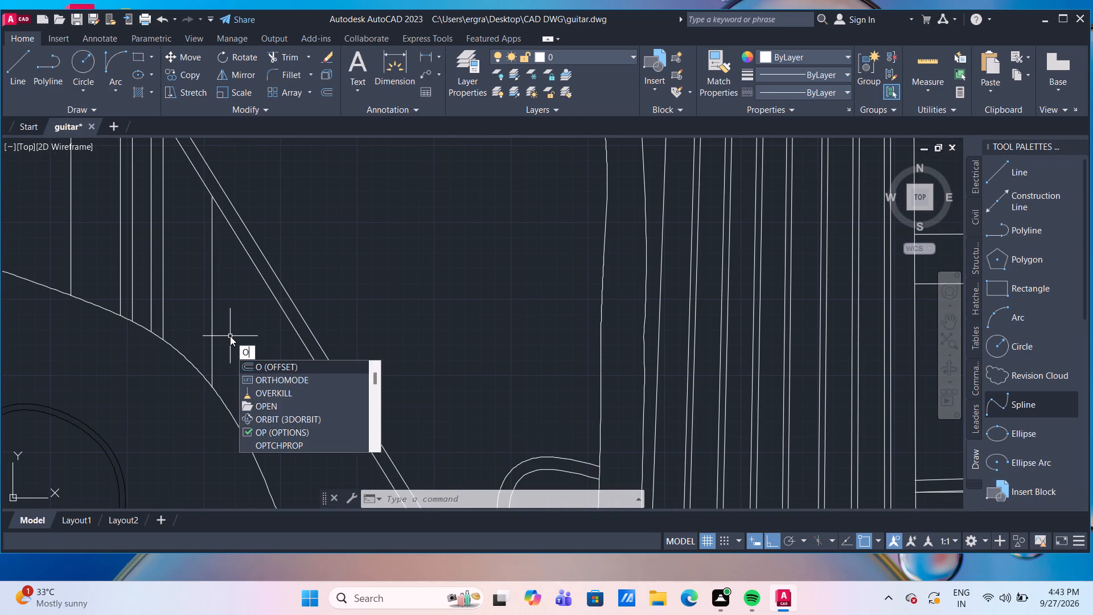
{"action": "key", "text": "Return"}
{"action": "key", "text": "Return"}
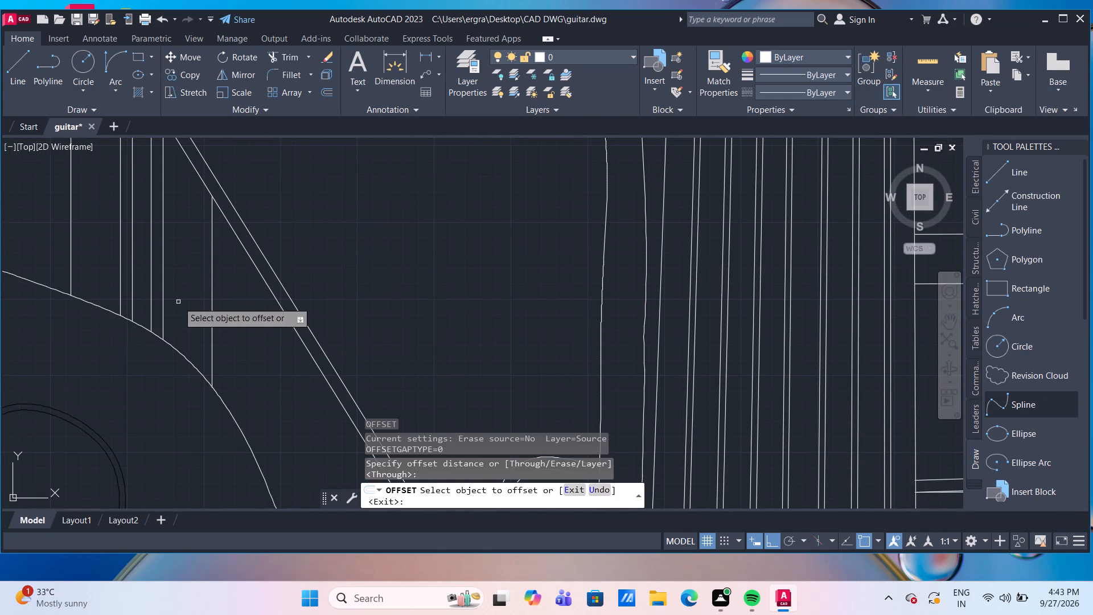
{"action": "left_click", "coordinate": [212, 292]}
{"action": "type", "text": "50"}
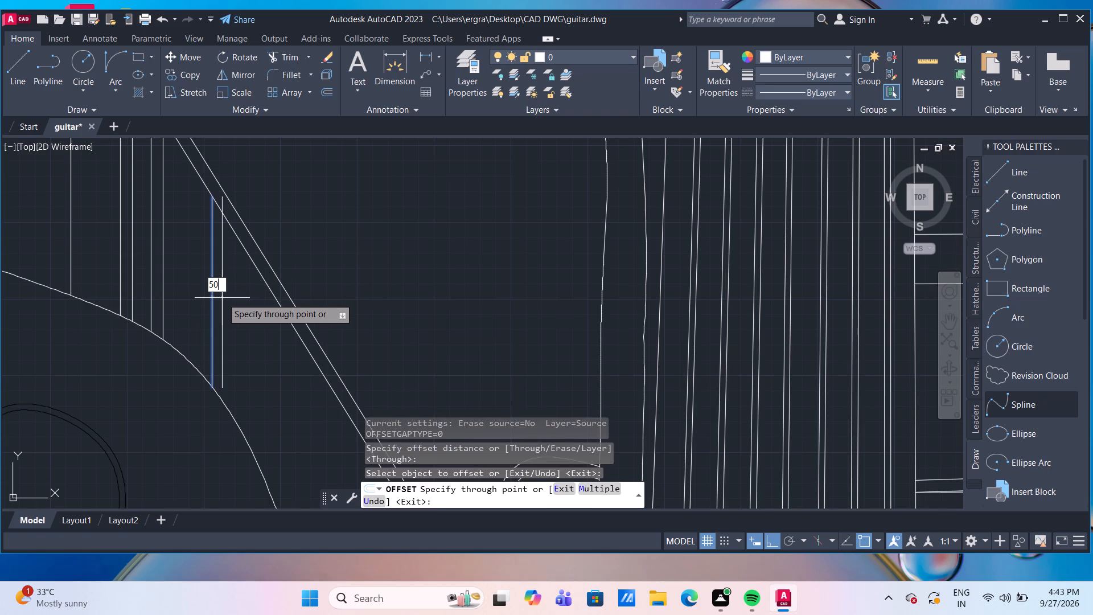
{"action": "key", "text": "Return"}
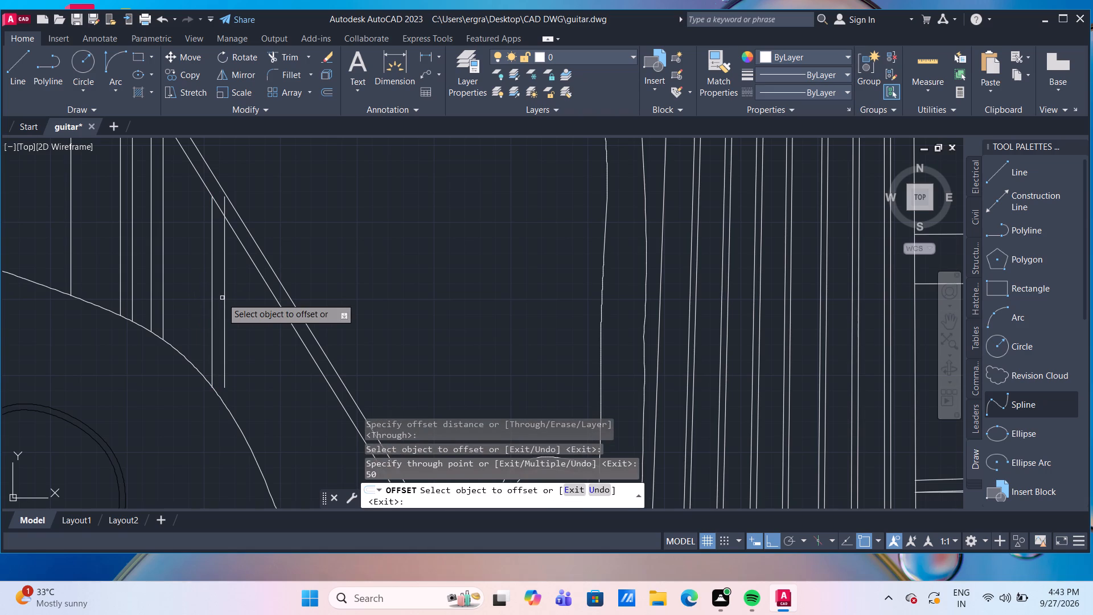
{"action": "left_click", "coordinate": [224, 298]}
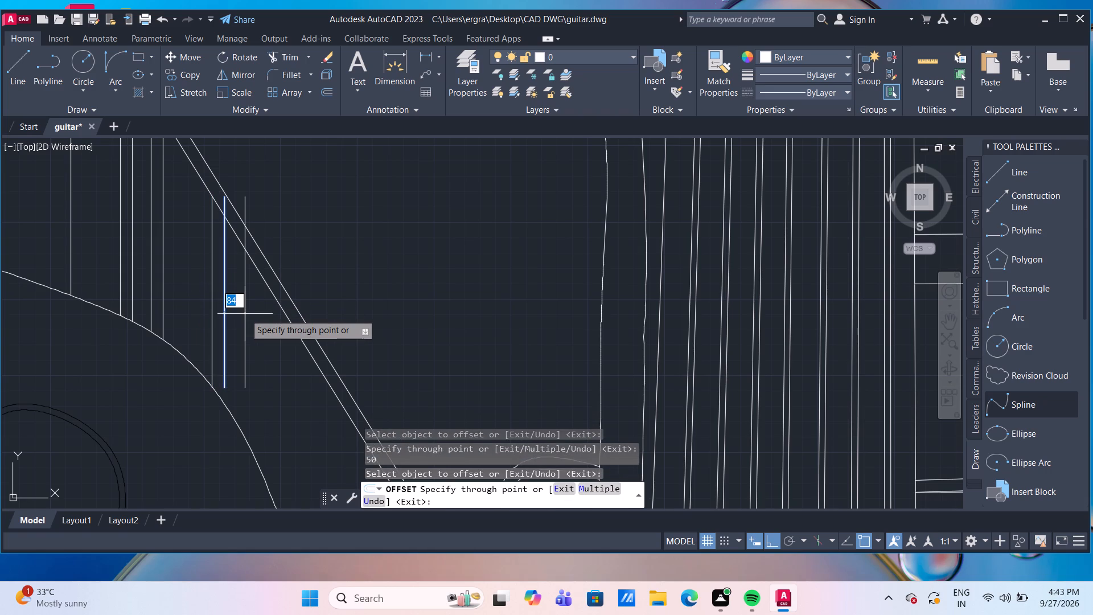
{"action": "type", "text": "75"}
{"action": "key", "text": "Return"}
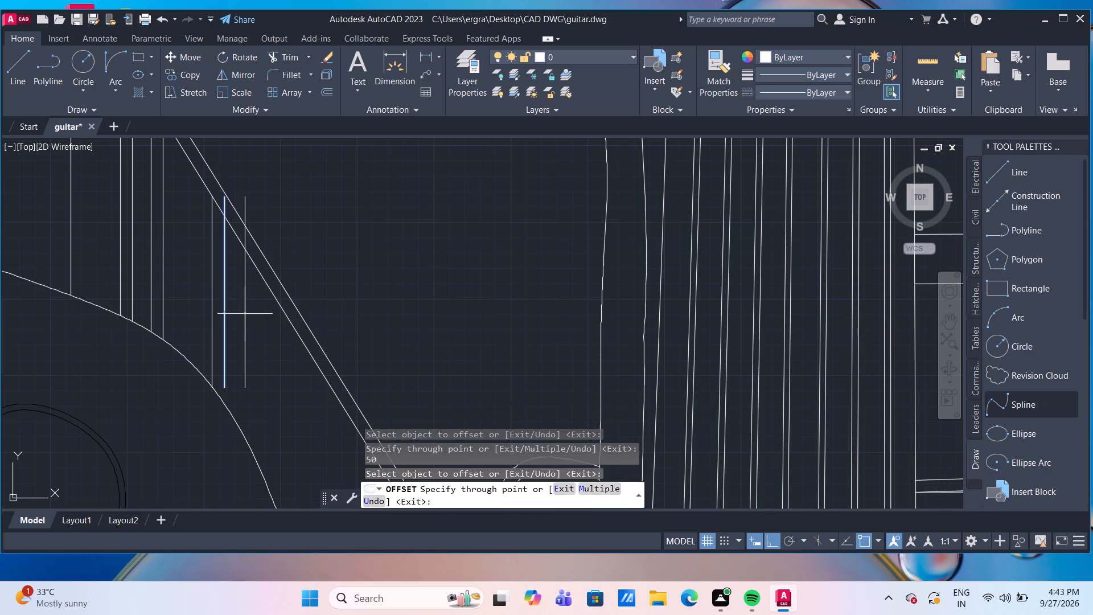
Extend the two newly offset vertical lines down to the body's curved edge and trim their tops at the lower sloping line.
{"action": "key", "text": "Escape"}
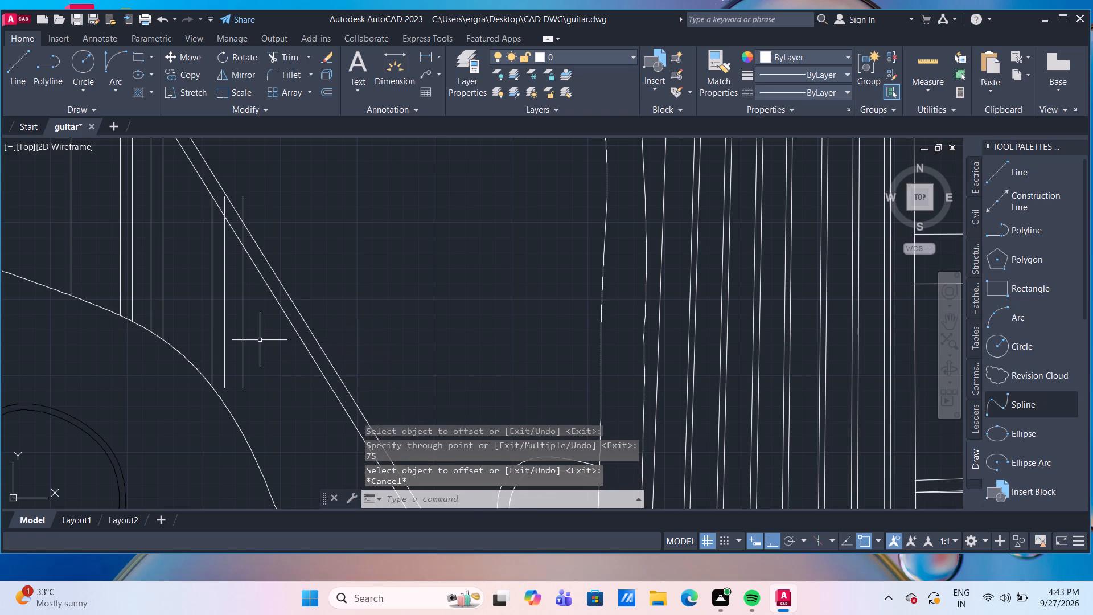
{"action": "type", "text": "tr"}
{"action": "key", "text": "Return"}
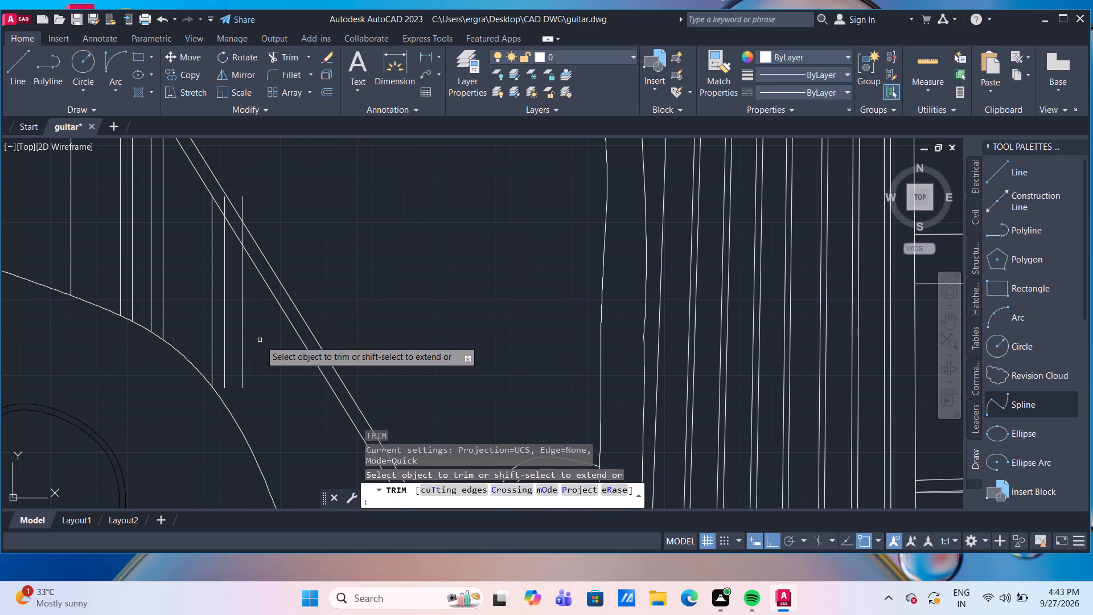
{"action": "left_click", "coordinate": [262, 355], "text": "shift"}
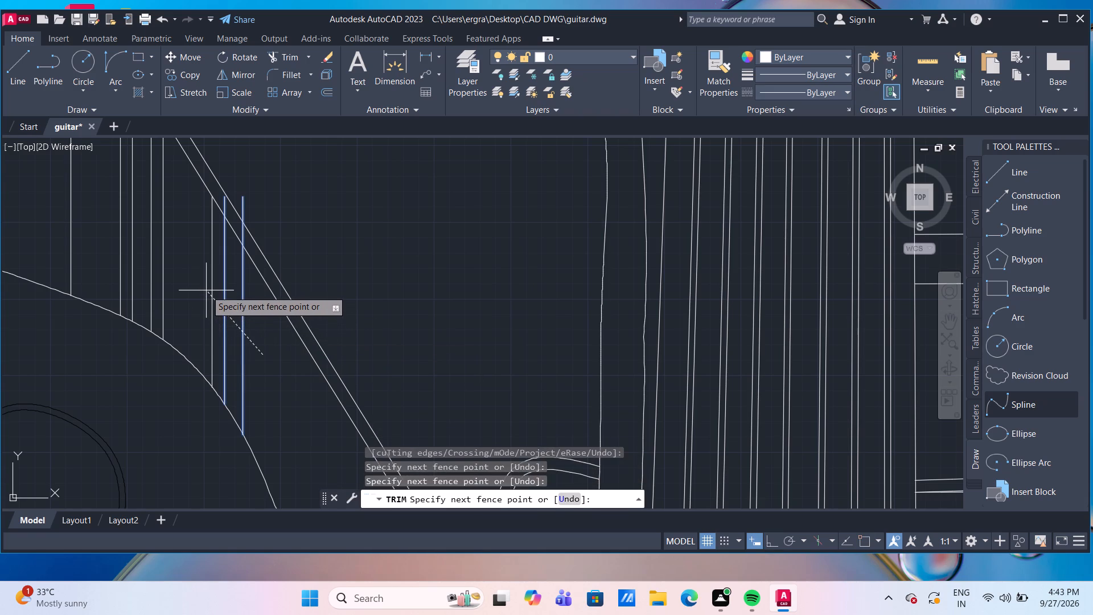
{"action": "left_click", "coordinate": [206, 290], "text": "shift"}
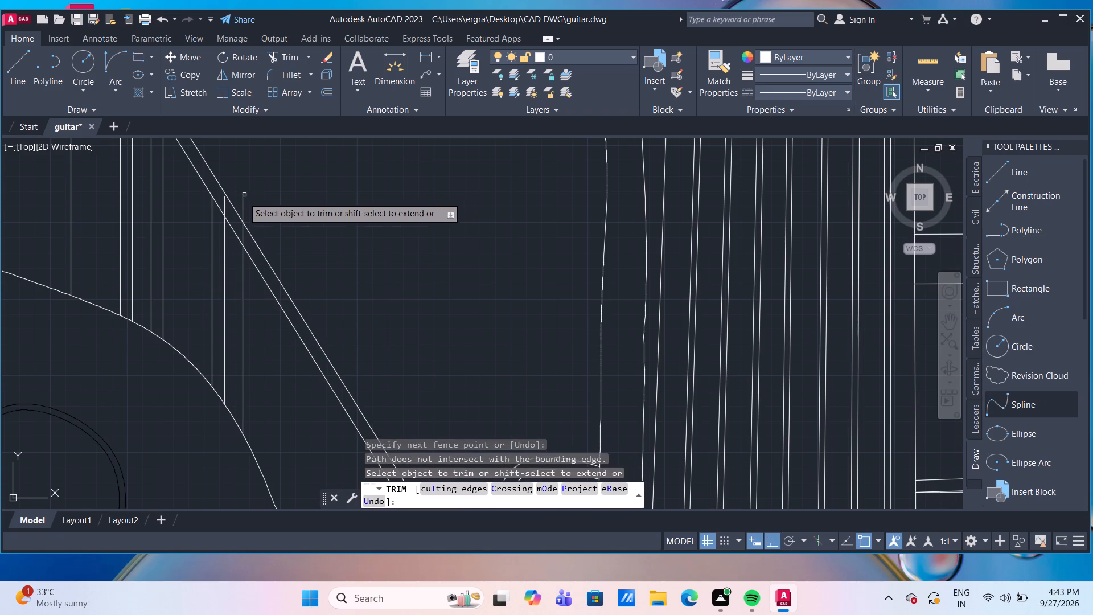
{"action": "left_click", "coordinate": [243, 198]}
{"action": "left_click", "coordinate": [244, 231]}
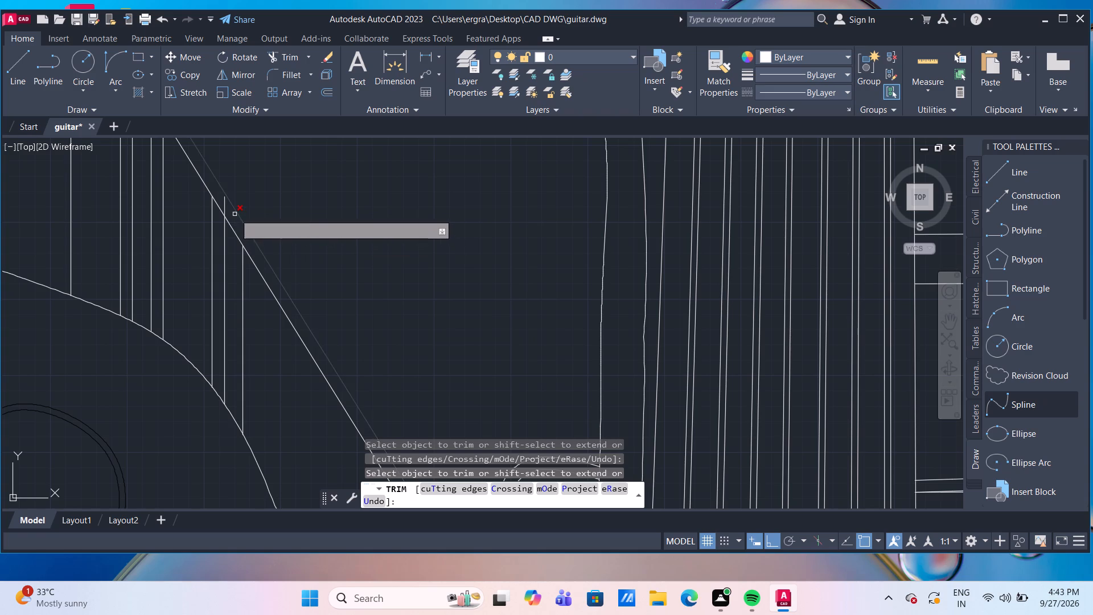
{"action": "left_click", "coordinate": [224, 206]}
Extend the vertical line nearest the neck upward across the sloping band to its neck-side line.
{"action": "scroll", "coordinate": [289, 194], "scroll_direction": "down", "scroll_amount": 3}
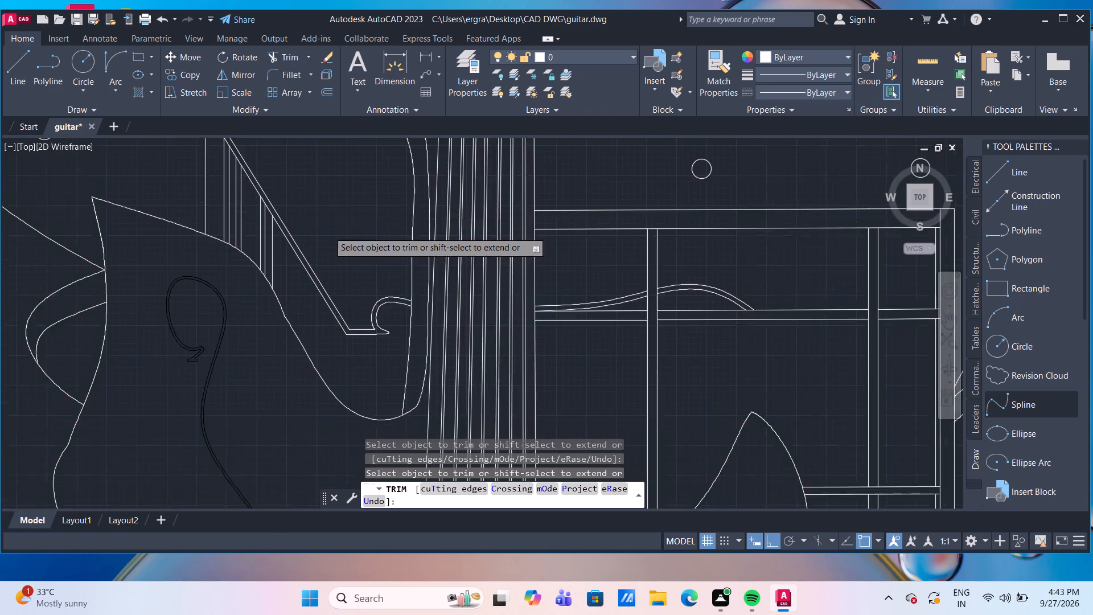
{"action": "scroll", "coordinate": [320, 191], "scroll_direction": "down", "scroll_amount": 1}
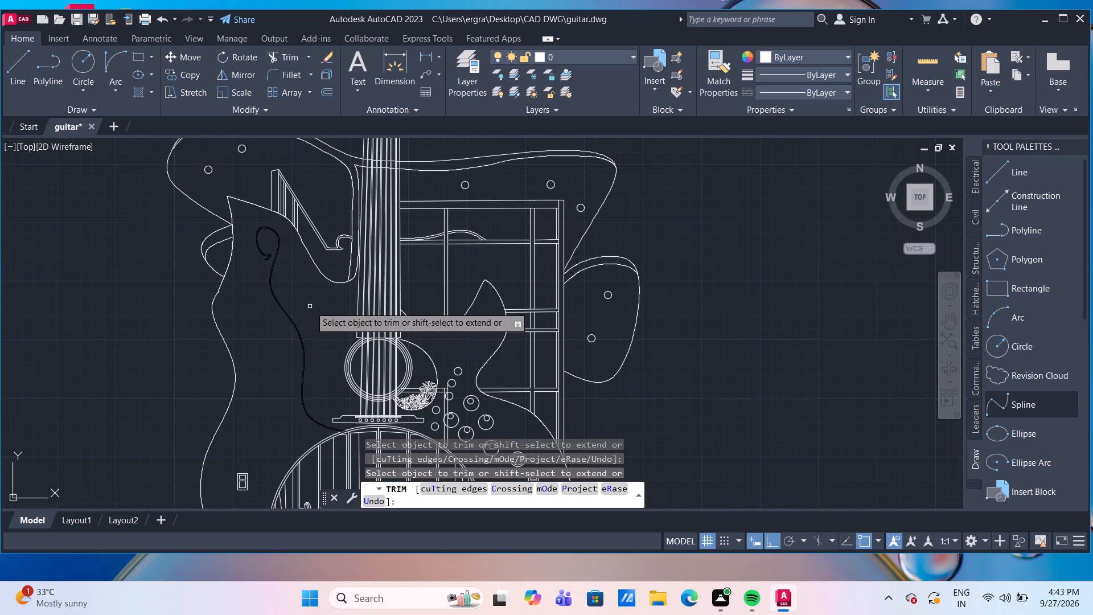
{"action": "scroll", "coordinate": [303, 272], "scroll_direction": "up", "scroll_amount": 1}
{"action": "scroll", "coordinate": [319, 162], "scroll_direction": "up", "scroll_amount": 1}
{"action": "middle_click_drag", "start_coordinate": [323, 168], "coordinate": [334, 214]}
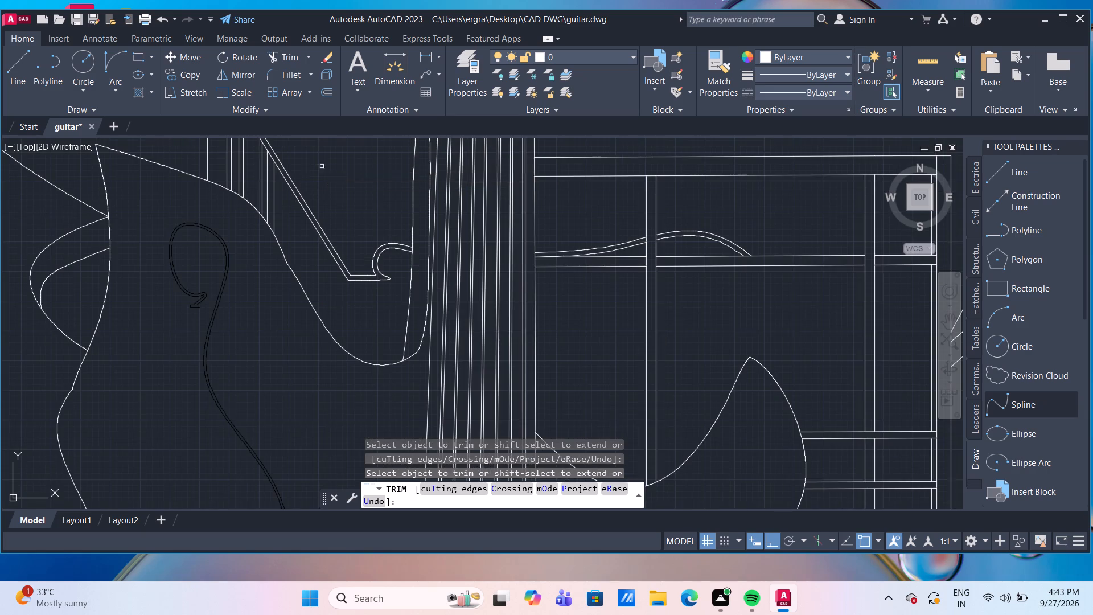
{"action": "middle_click_drag", "start_coordinate": [334, 214], "coordinate": [319, 257]}
{"action": "scroll", "coordinate": [290, 257], "scroll_direction": "up", "scroll_amount": 2}
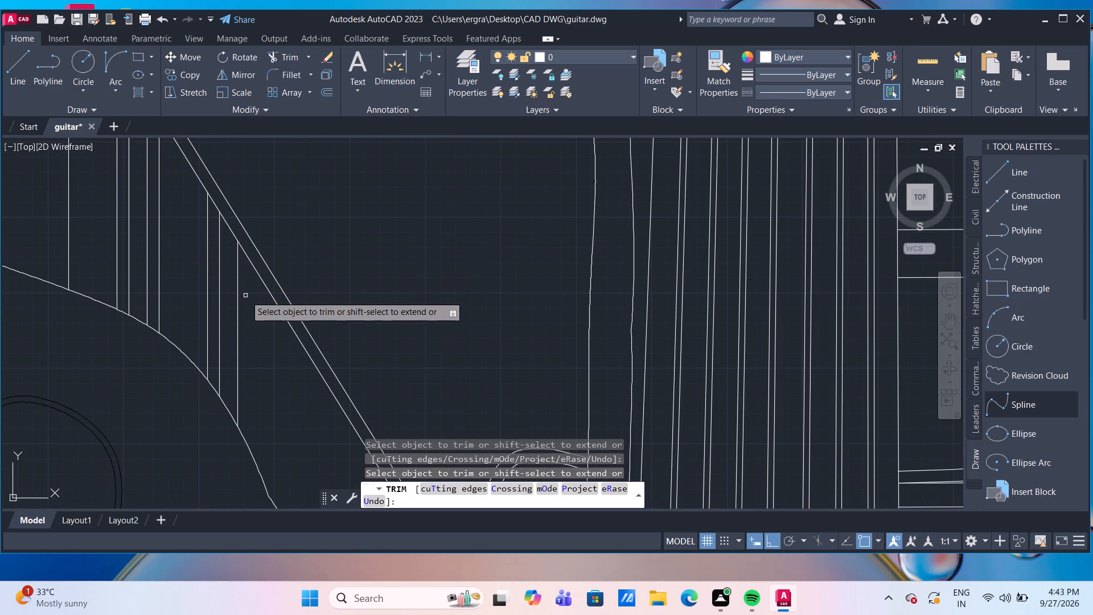
{"action": "left_click", "coordinate": [236, 283], "text": "shift"}
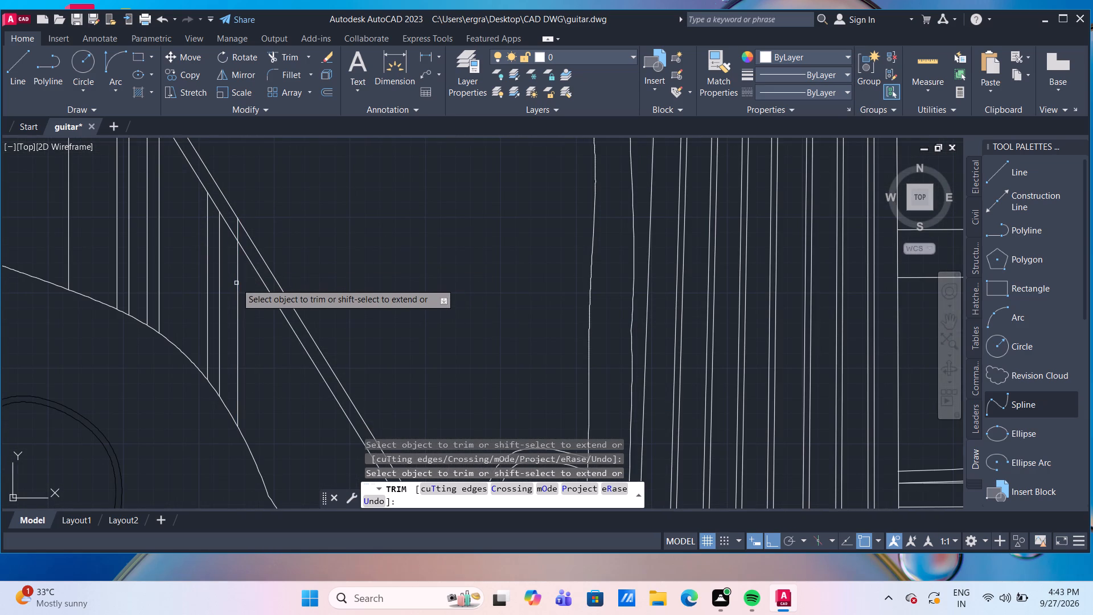
Extend the band's neck-side sloping line down to the ledge's bottom line.
{"action": "scroll", "coordinate": [345, 255], "scroll_direction": "down", "scroll_amount": 3}
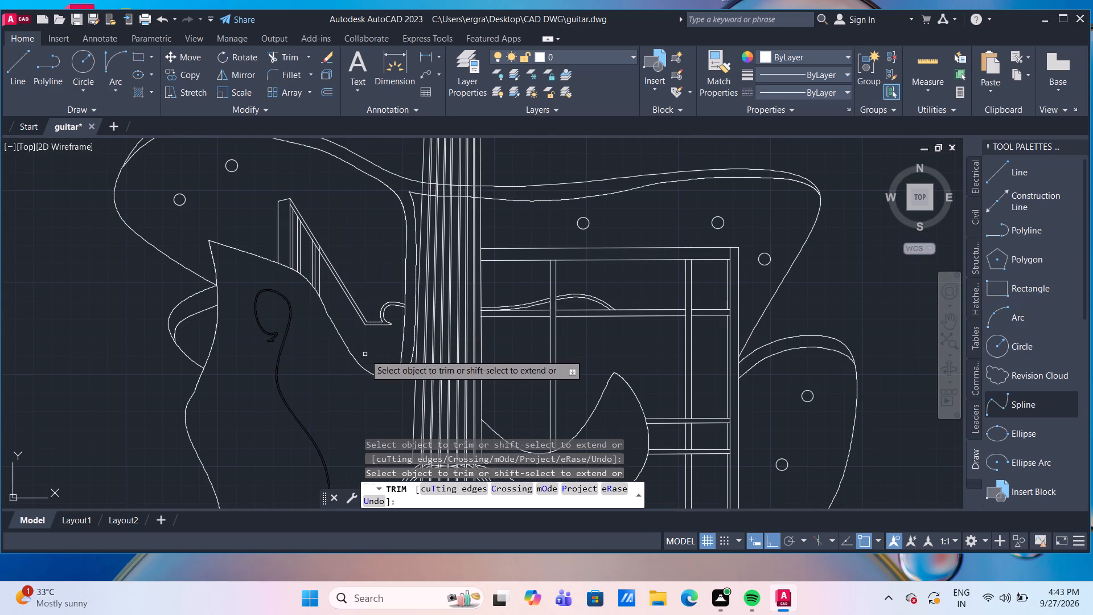
{"action": "scroll", "coordinate": [365, 354], "scroll_direction": "up", "scroll_amount": 2}
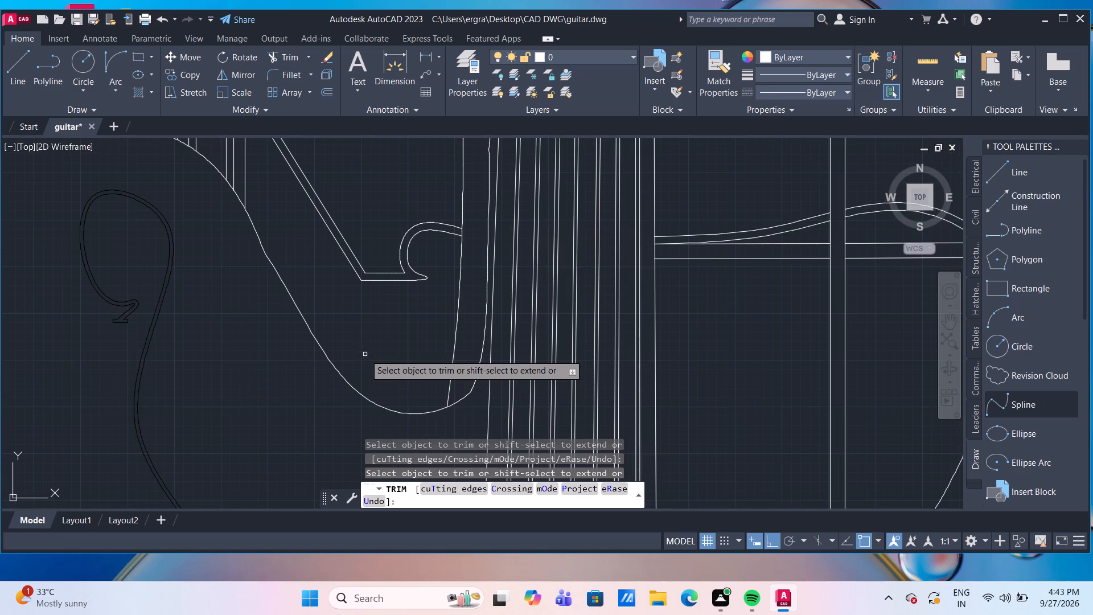
{"action": "scroll", "coordinate": [366, 330], "scroll_direction": "up", "scroll_amount": 1}
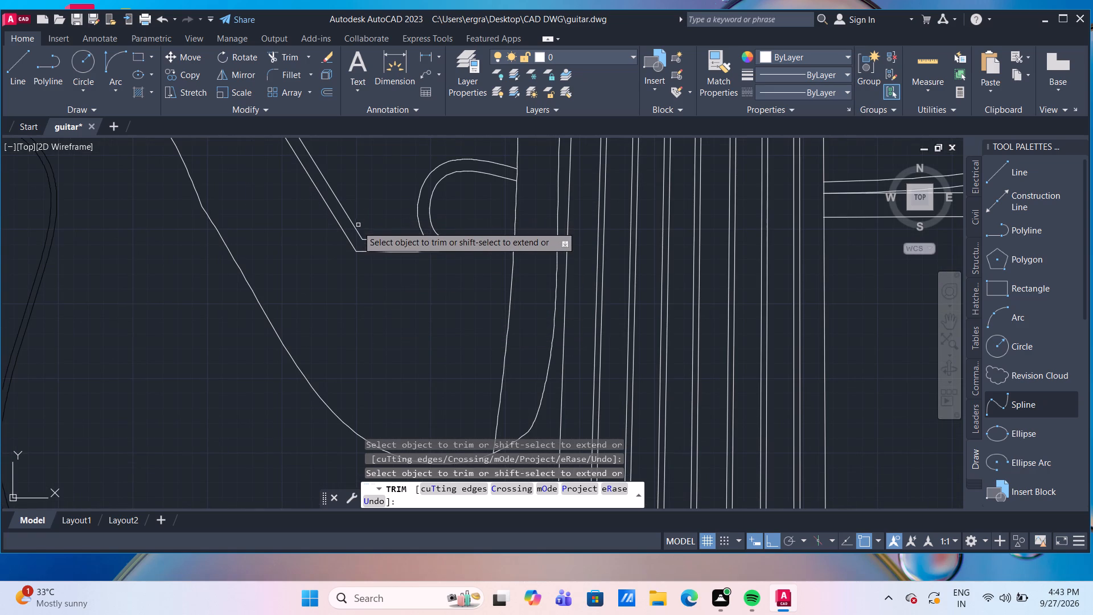
{"action": "left_click", "coordinate": [356, 231], "text": "shift"}
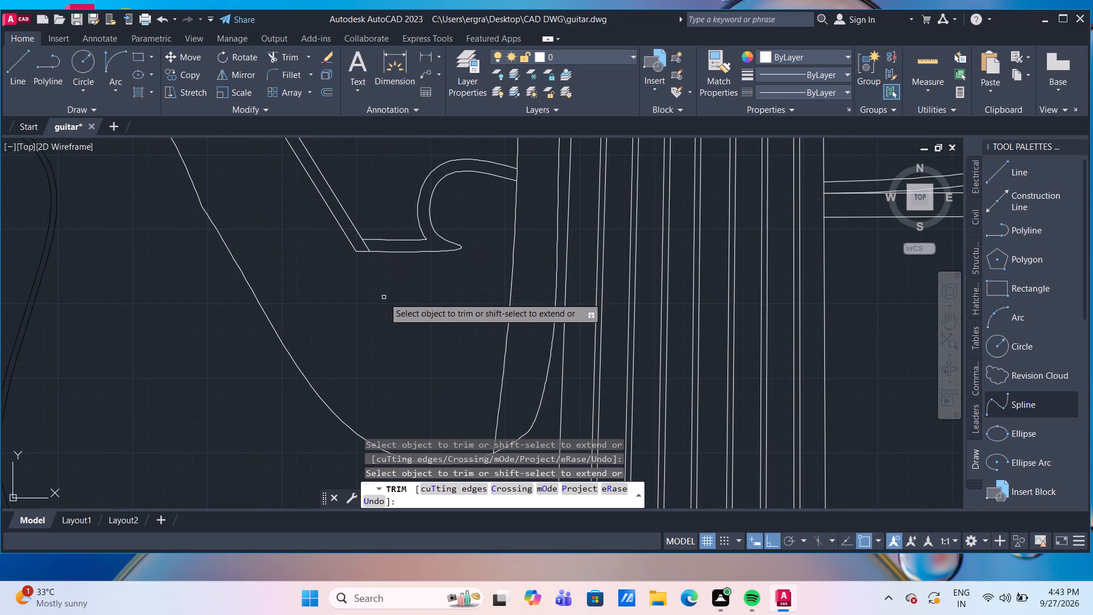
{"action": "scroll", "coordinate": [384, 297], "scroll_direction": "down", "scroll_amount": 2}
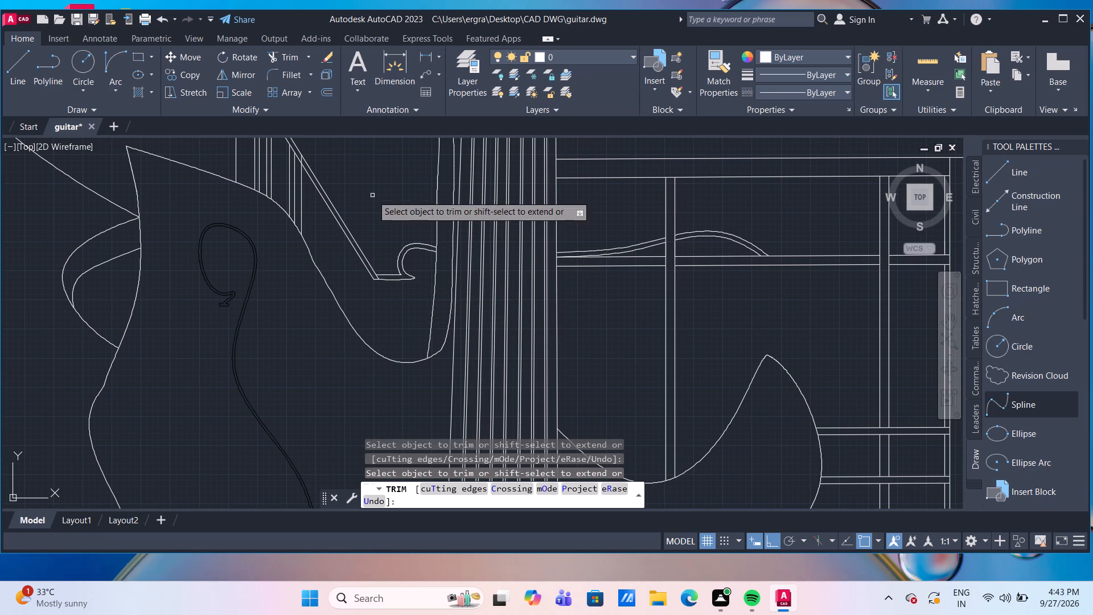
{"action": "middle_click_drag", "start_coordinate": [372, 195], "coordinate": [338, 352]}
{"action": "key", "text": "Escape"}
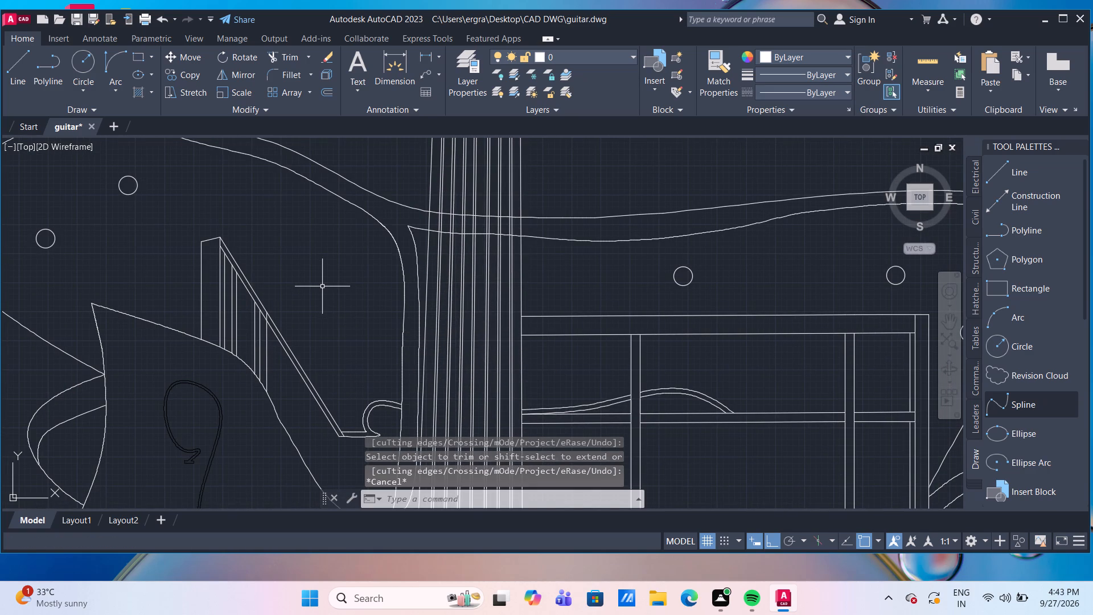
Turn Ortho mode off for drawing freely angled splines.
{"action": "scroll", "coordinate": [323, 286], "scroll_direction": "down", "scroll_amount": 1}
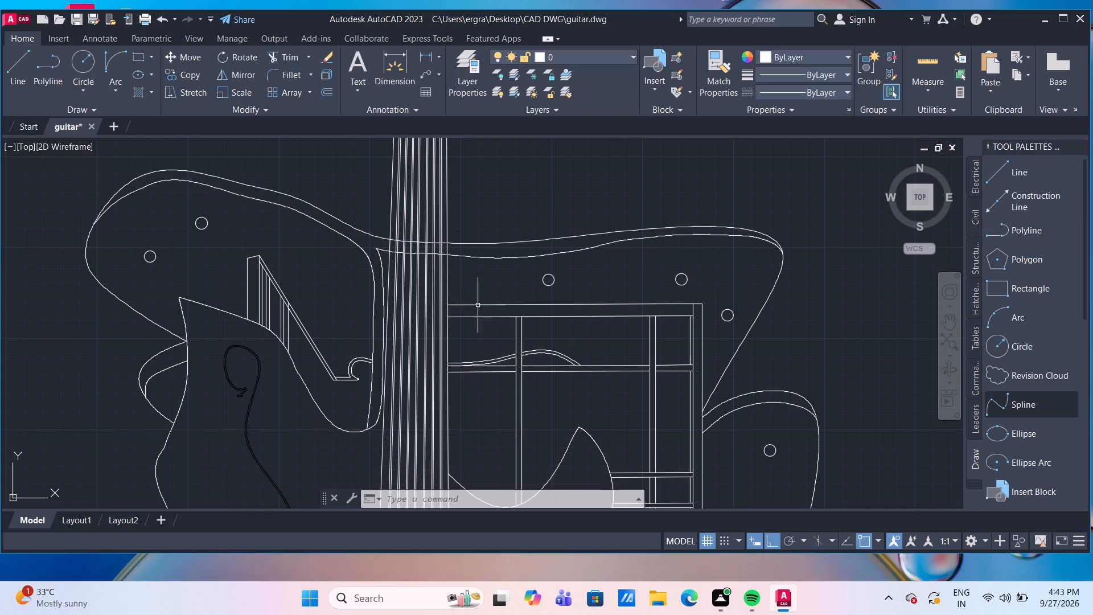
{"action": "left_click", "coordinate": [1029, 404]}
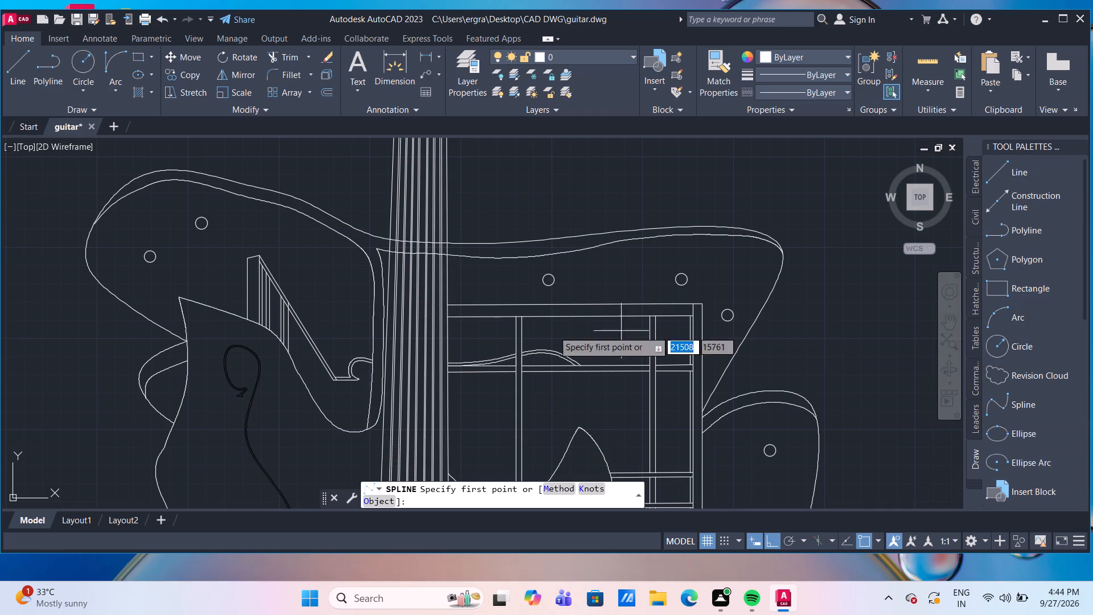
{"action": "left_click", "coordinate": [370, 280]}
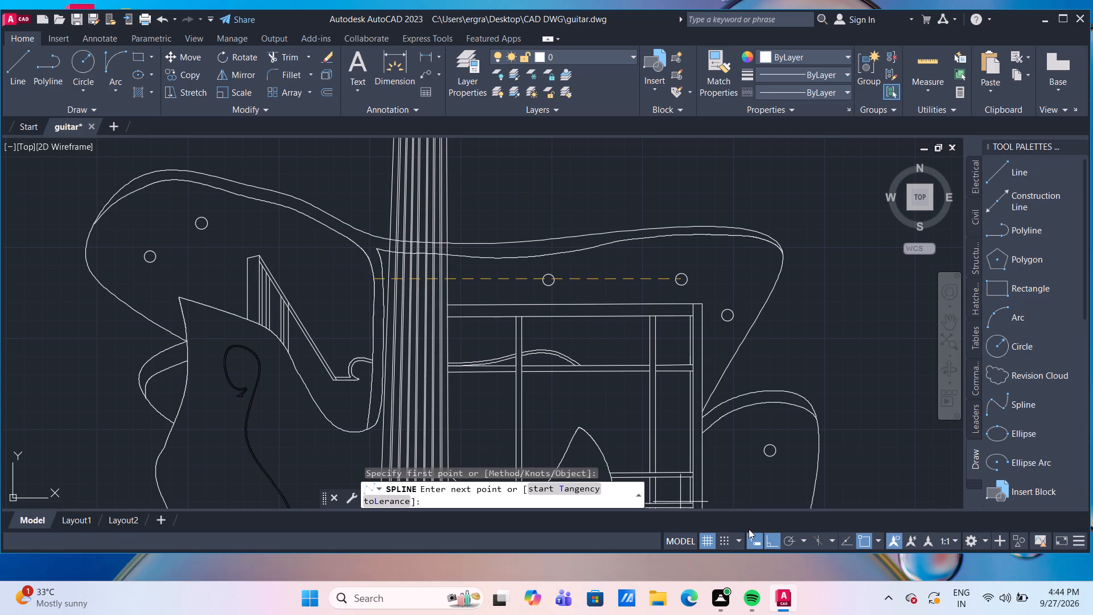
{"action": "left_click", "coordinate": [771, 543]}
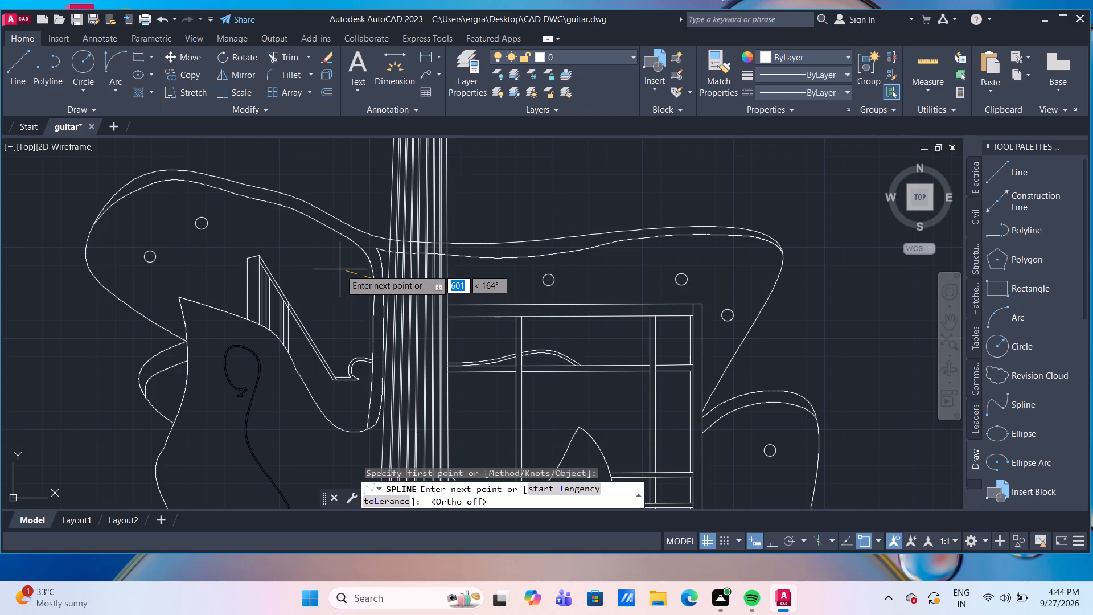
{"action": "key", "text": "Escape"}
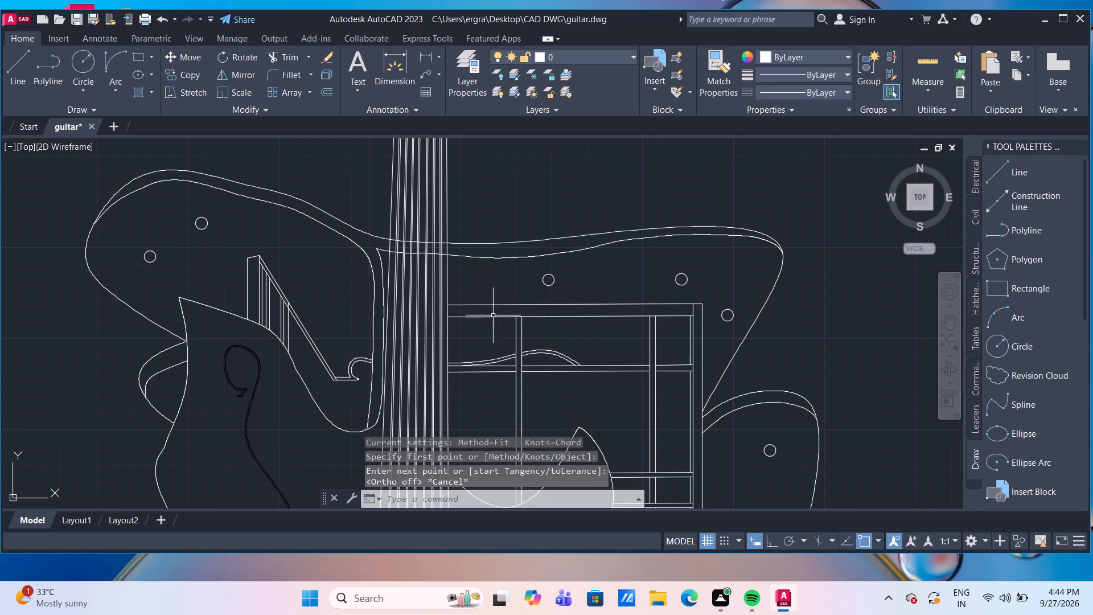
Draw a five-point arched spline from the wing's neck-side edge, over the sloping band, to just below the body's pointed upper edge.
{"action": "left_click", "coordinate": [1018, 402]}
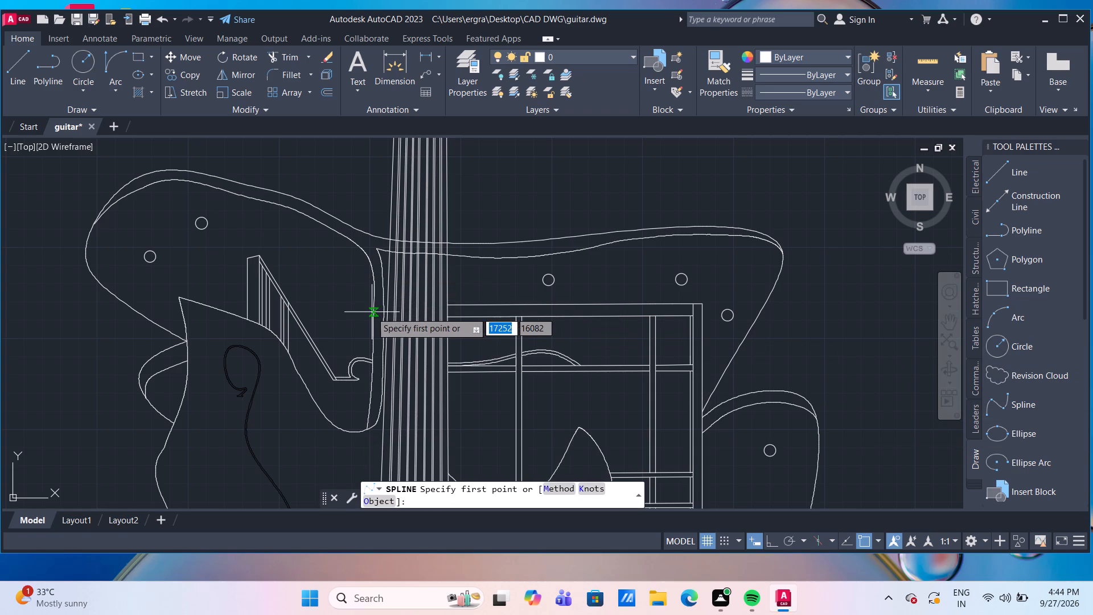
{"action": "left_click", "coordinate": [372, 306]}
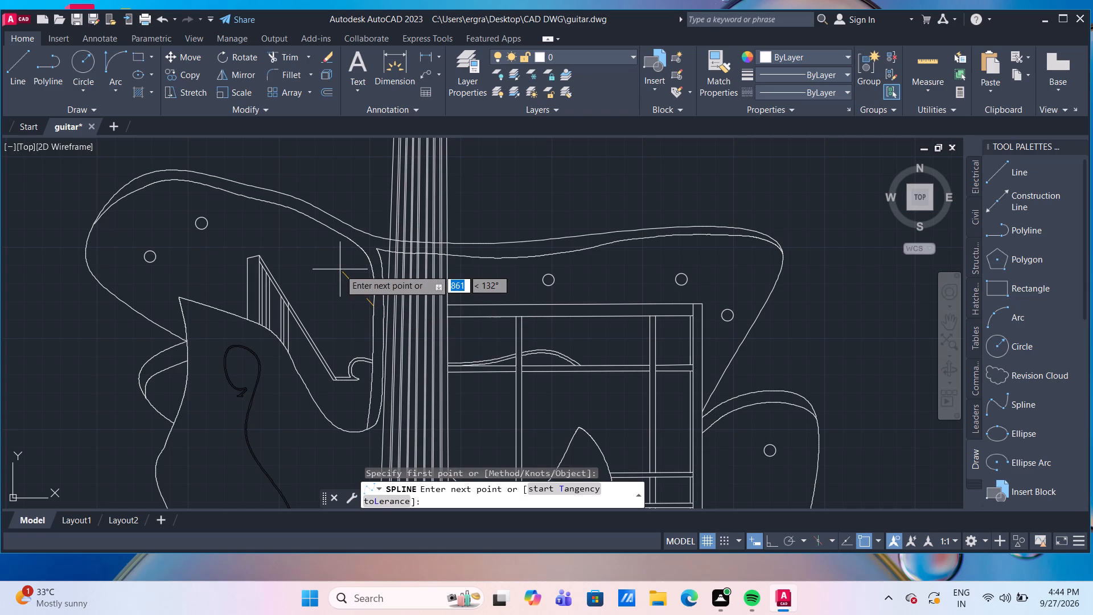
{"action": "left_click", "coordinate": [341, 278]}
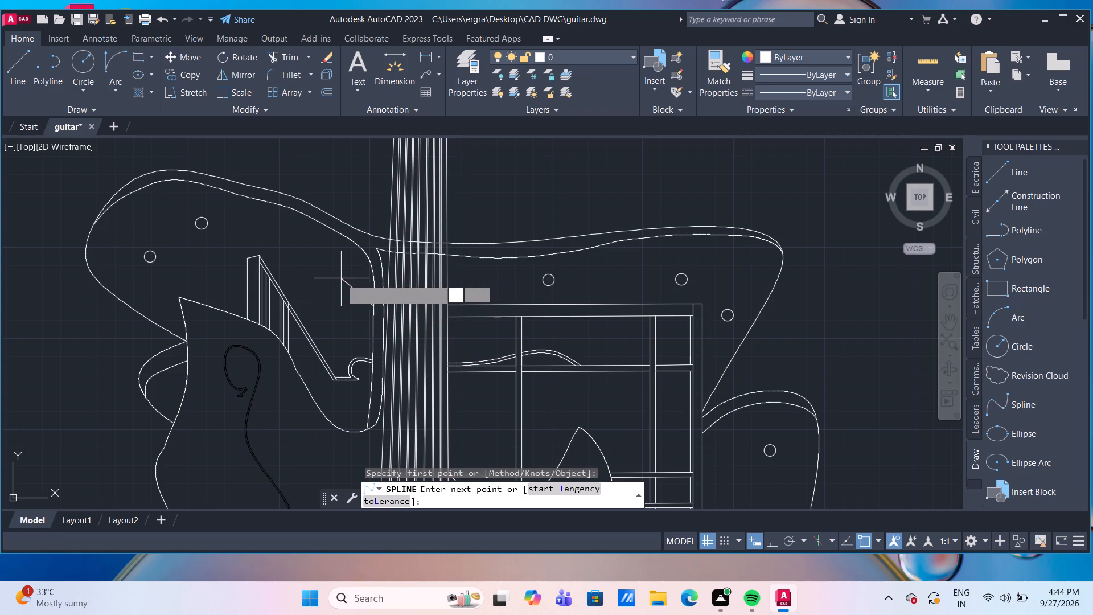
{"action": "left_click", "coordinate": [308, 268]}
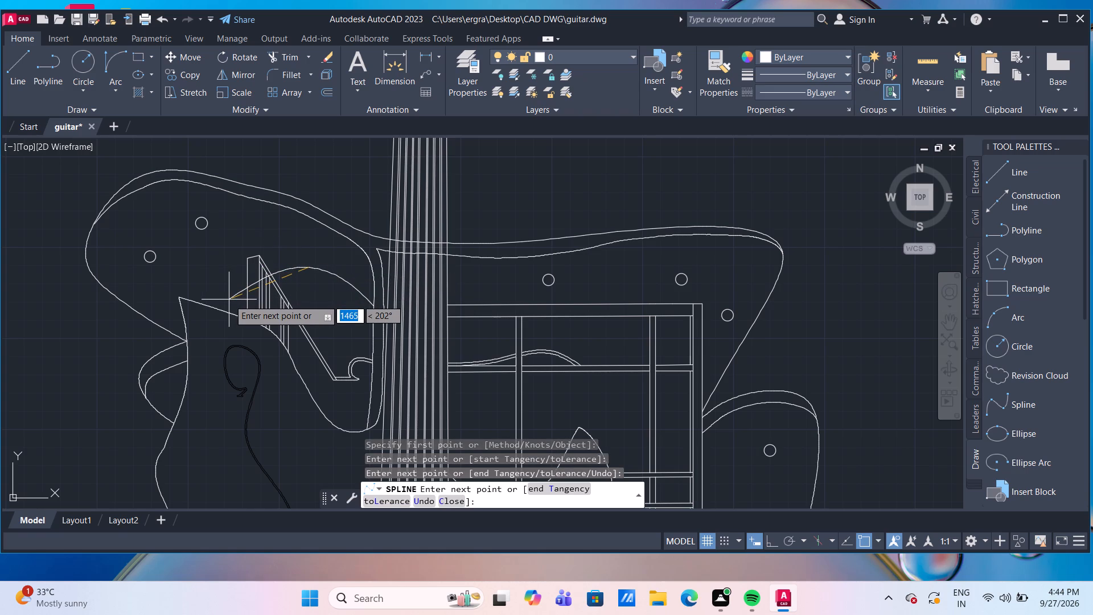
{"action": "left_click", "coordinate": [229, 300]}
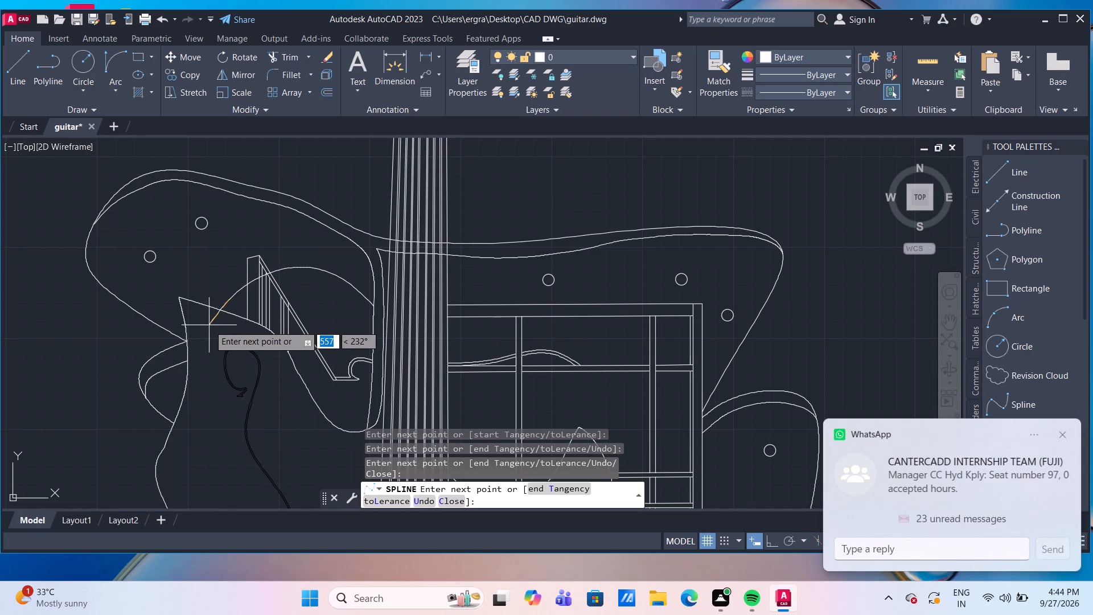
{"action": "left_click", "coordinate": [209, 325]}
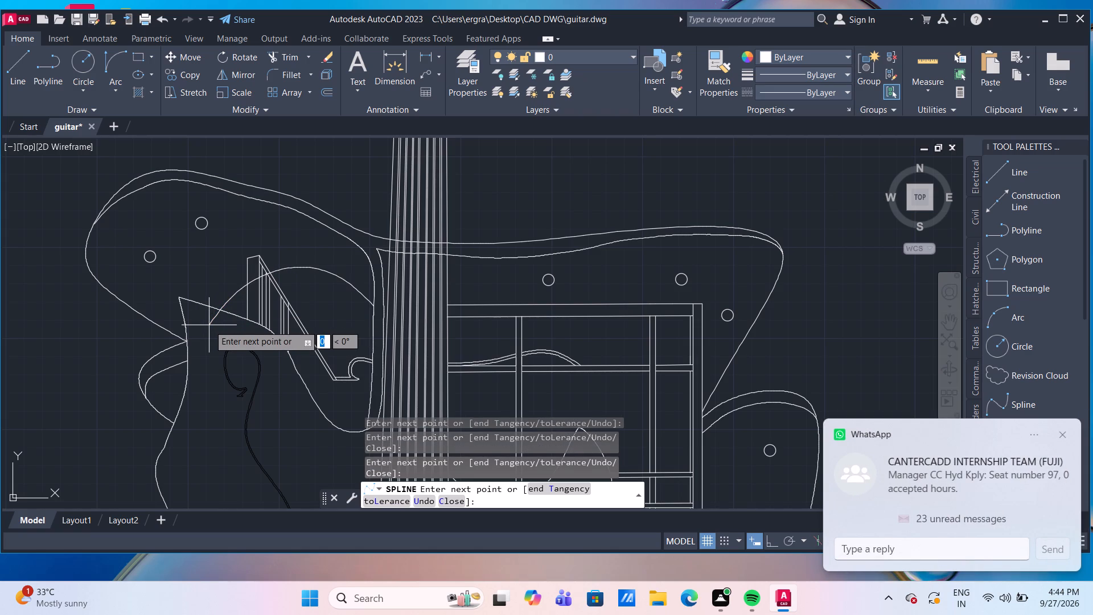
{"action": "key", "text": "Return"}
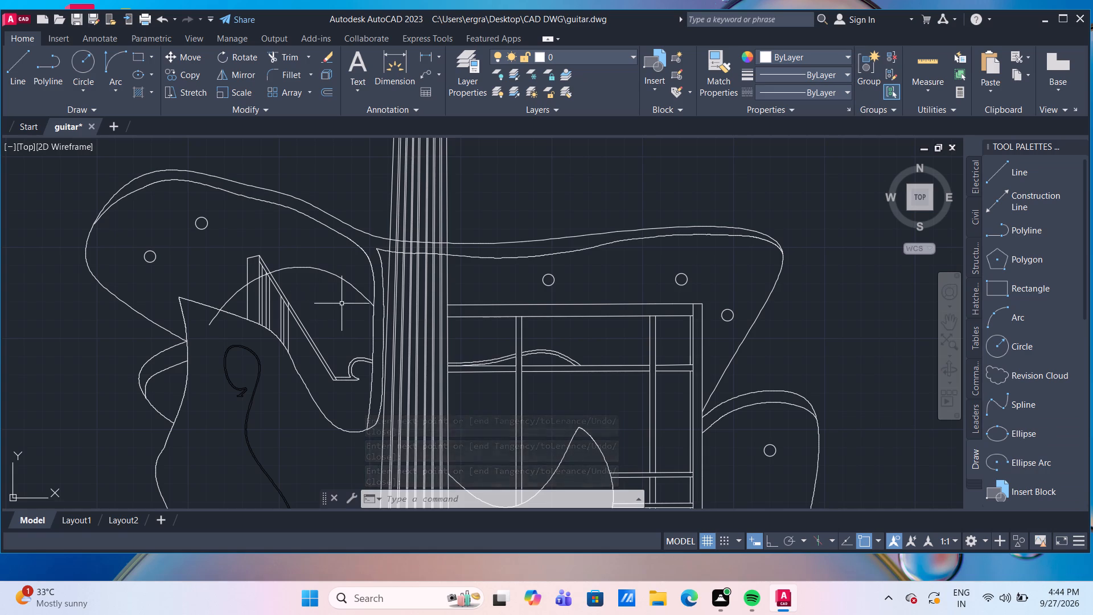
Offset the arched spline inward by 150.
{"action": "scroll", "coordinate": [345, 302], "scroll_direction": "up", "scroll_amount": 1}
{"action": "key", "text": "o"}
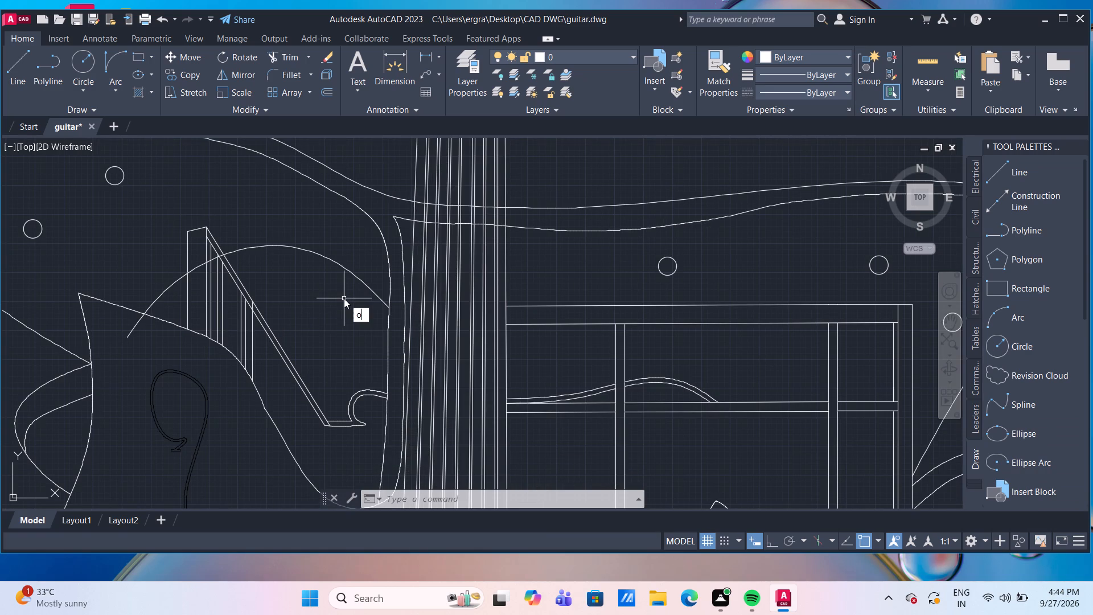
{"action": "key", "text": "Return"}
{"action": "key", "text": "Return"}
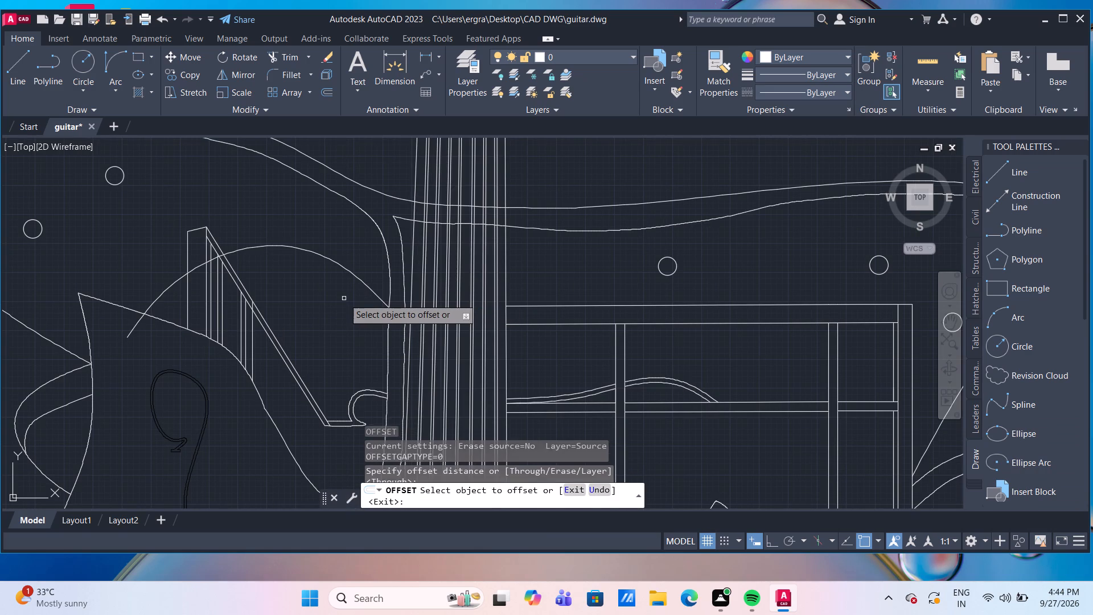
{"action": "left_click", "coordinate": [331, 260]}
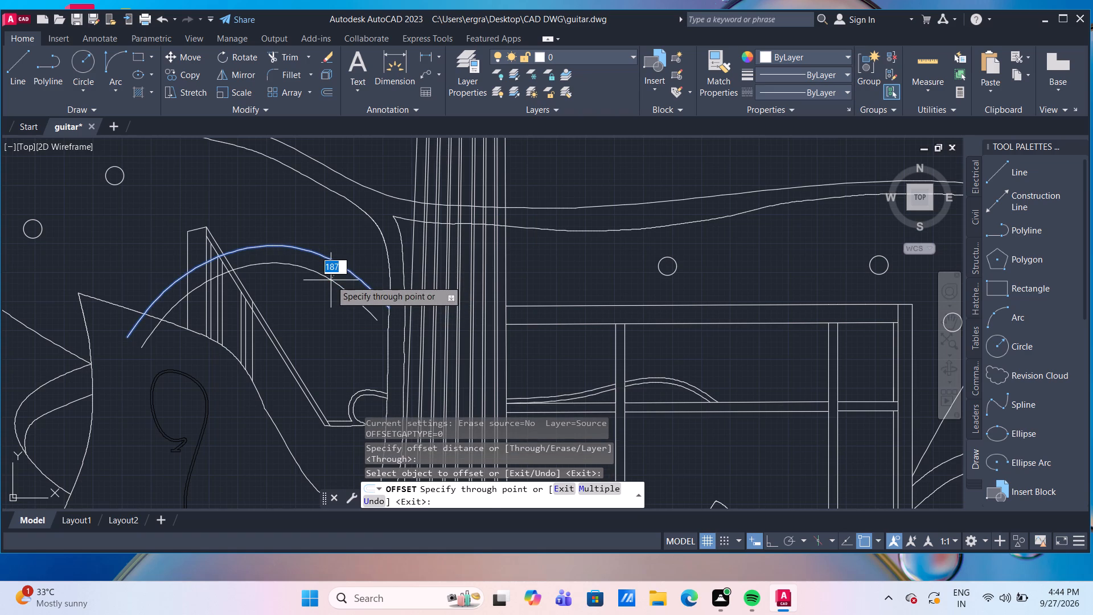
{"action": "type", "text": "150"}
{"action": "key", "text": "Return"}
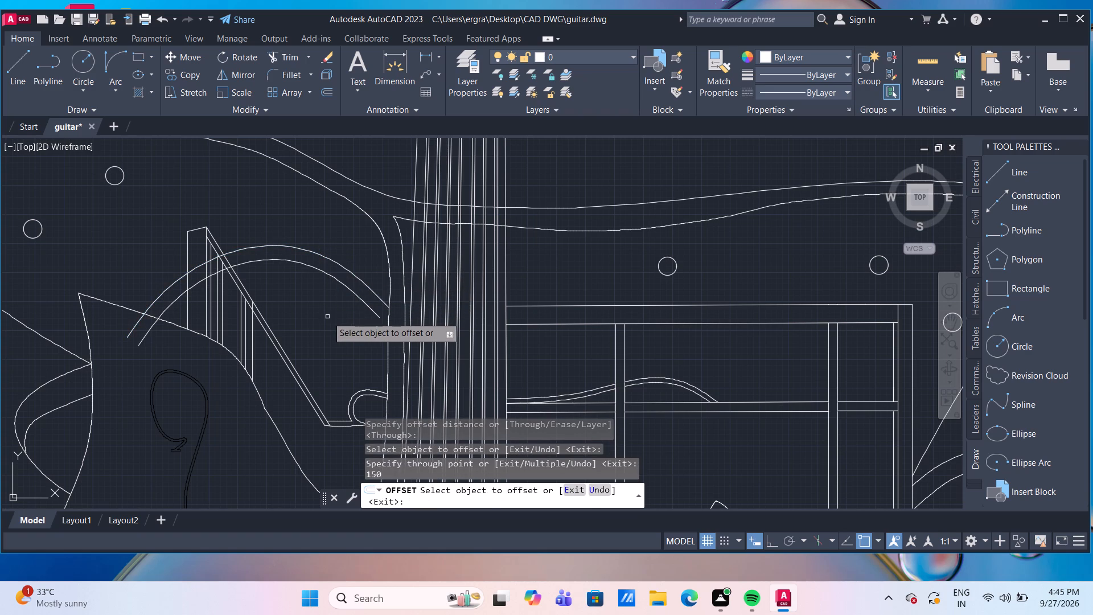
{"action": "type", "text": "tr"}
{"action": "key", "text": "Escape"}
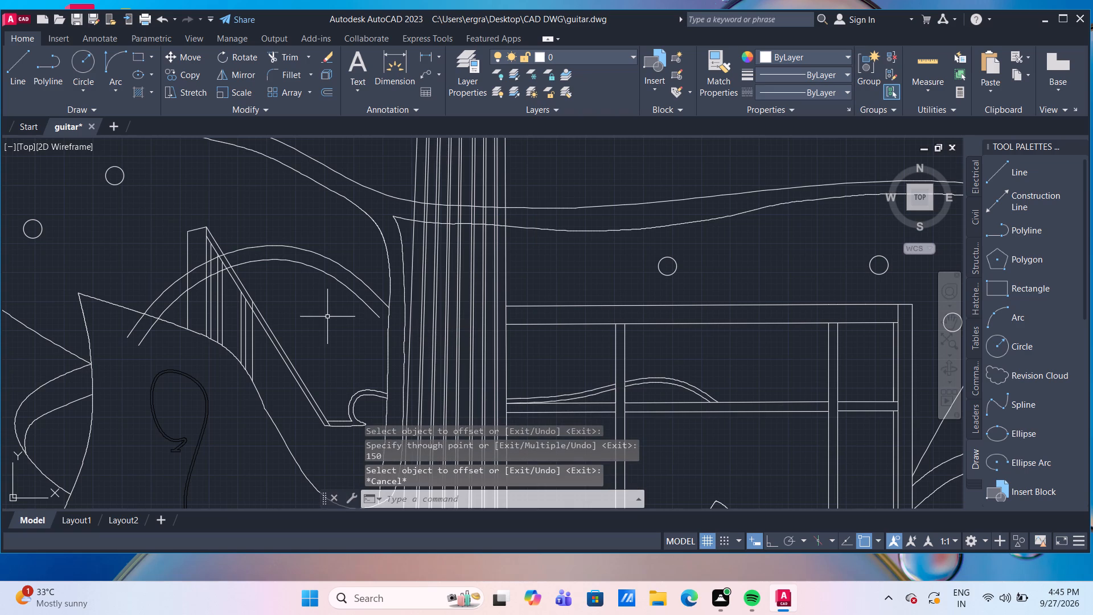
Extend the inner arch to the wing's neck-side edge and trim both arches' lower ends at the body's pointed upper edge.
{"action": "type", "text": "tr"}
{"action": "key", "text": "Return"}
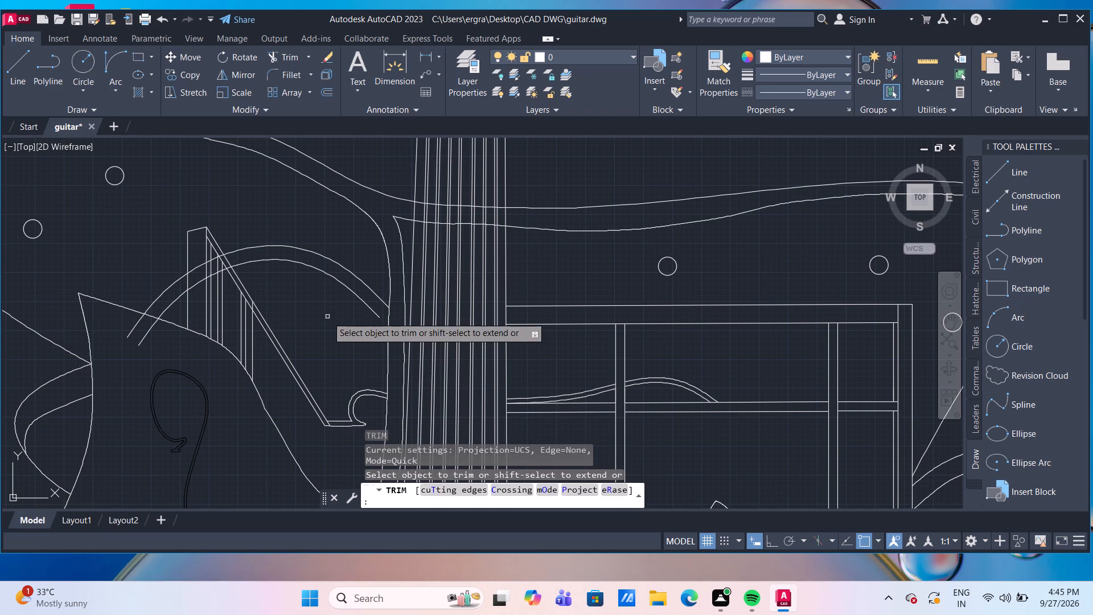
{"action": "left_click", "coordinate": [365, 303], "text": "shift"}
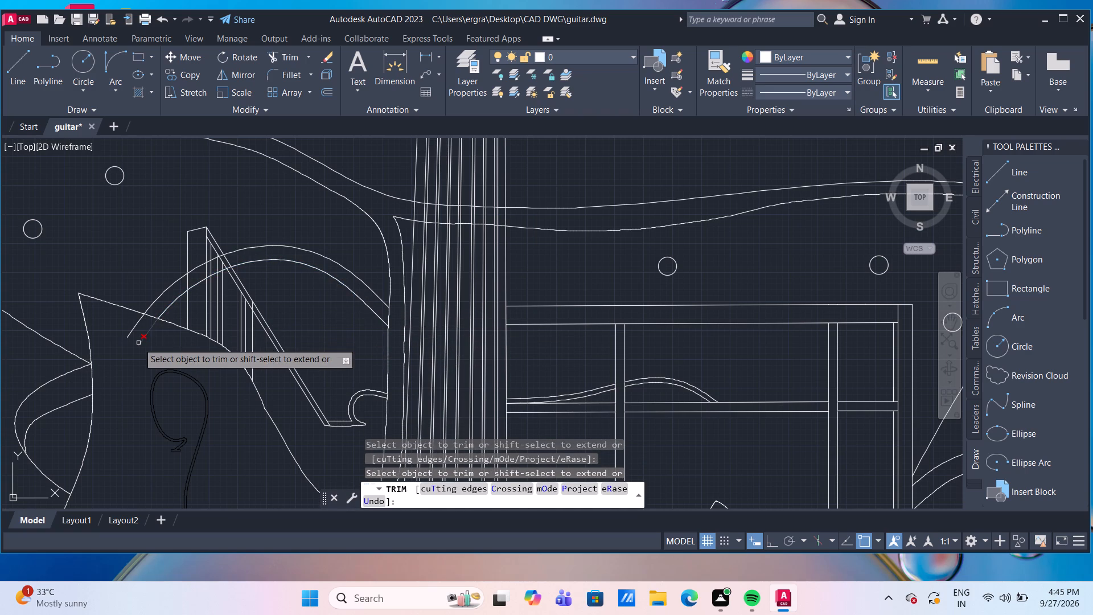
{"action": "left_click", "coordinate": [164, 341]}
{"action": "left_click", "coordinate": [128, 323]}
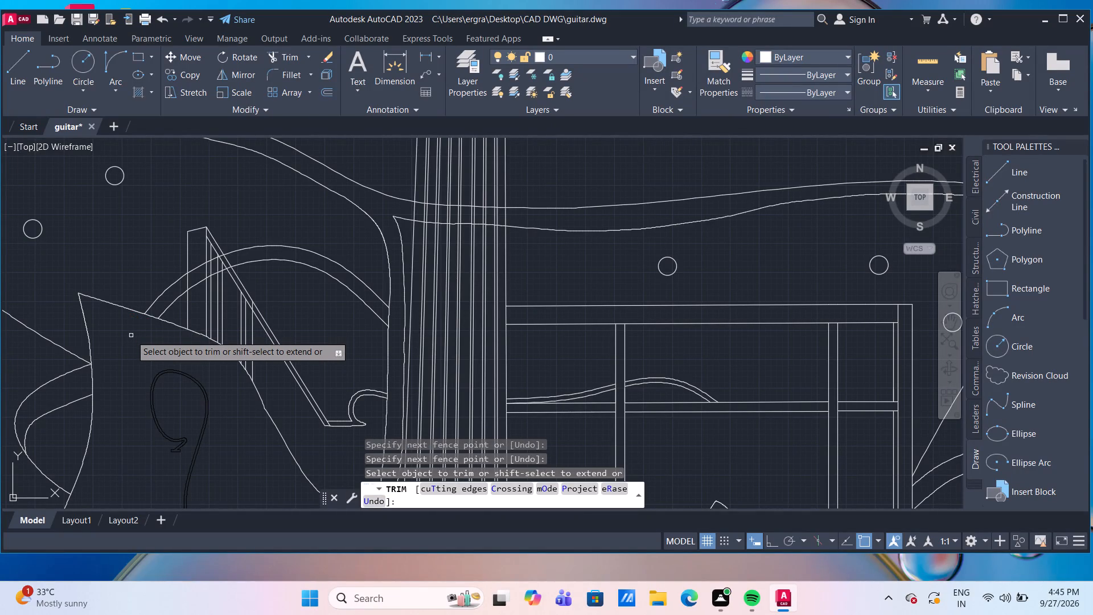
Trim both arches inside the post, the outer one back to the next vertical line and the inner one to the sloping band.
{"action": "scroll", "coordinate": [211, 270], "scroll_direction": "up", "scroll_amount": 1}
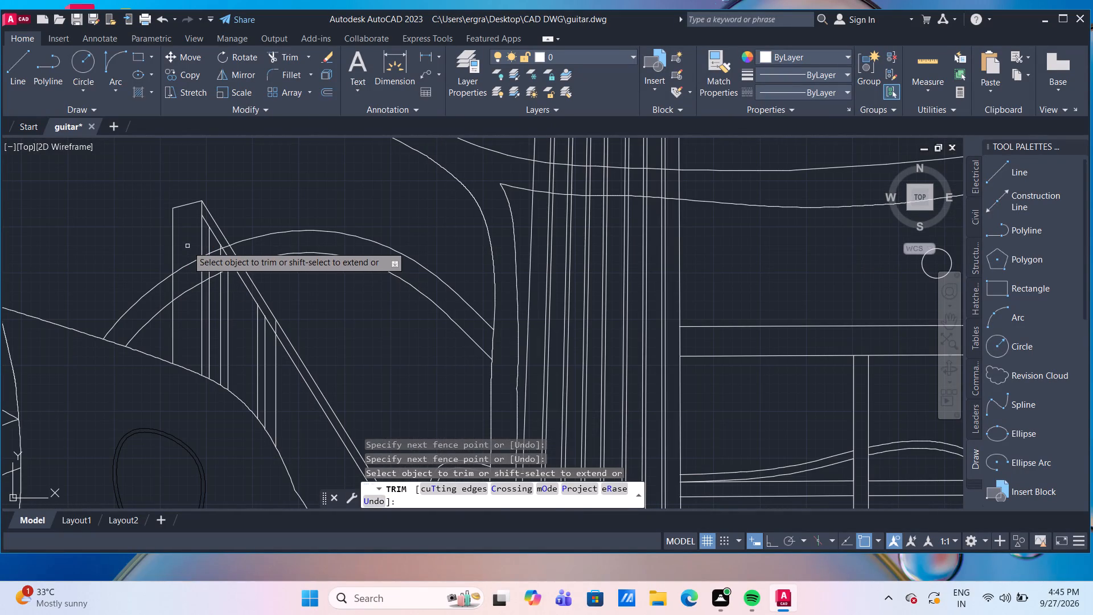
{"action": "left_click", "coordinate": [187, 246]}
{"action": "left_click", "coordinate": [184, 301]}
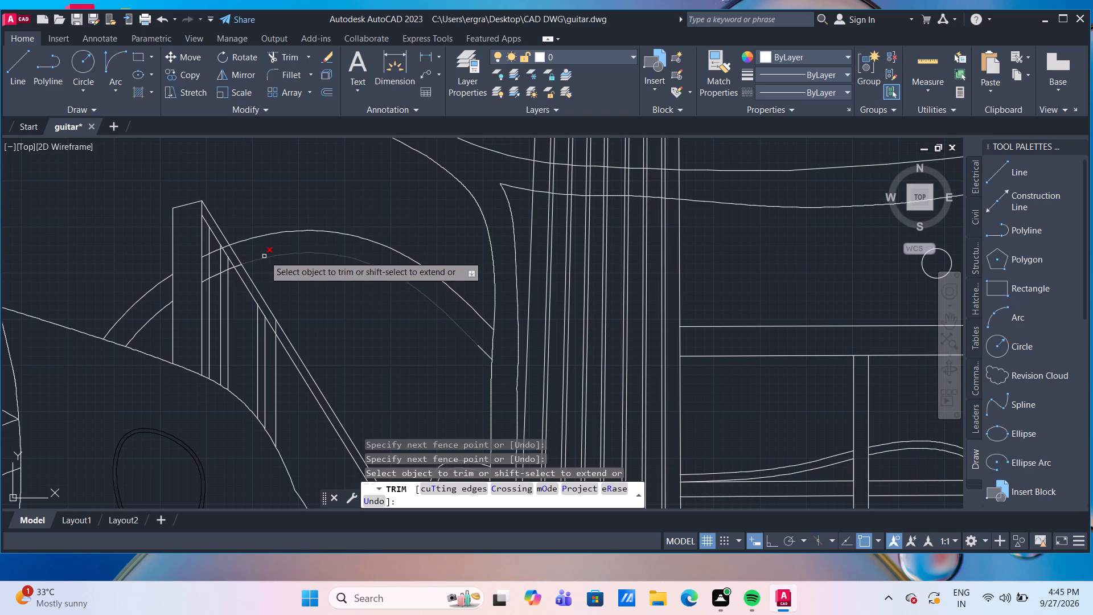
{"action": "scroll", "coordinate": [257, 241], "scroll_direction": "up", "scroll_amount": 2}
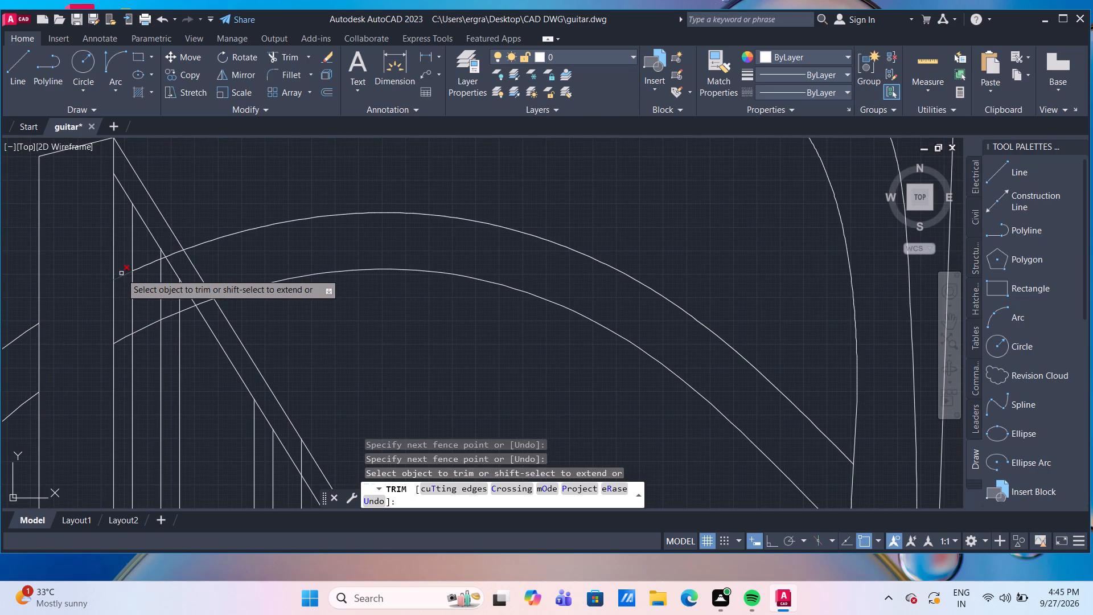
{"action": "left_click", "coordinate": [121, 273]}
{"action": "left_click", "coordinate": [121, 340]}
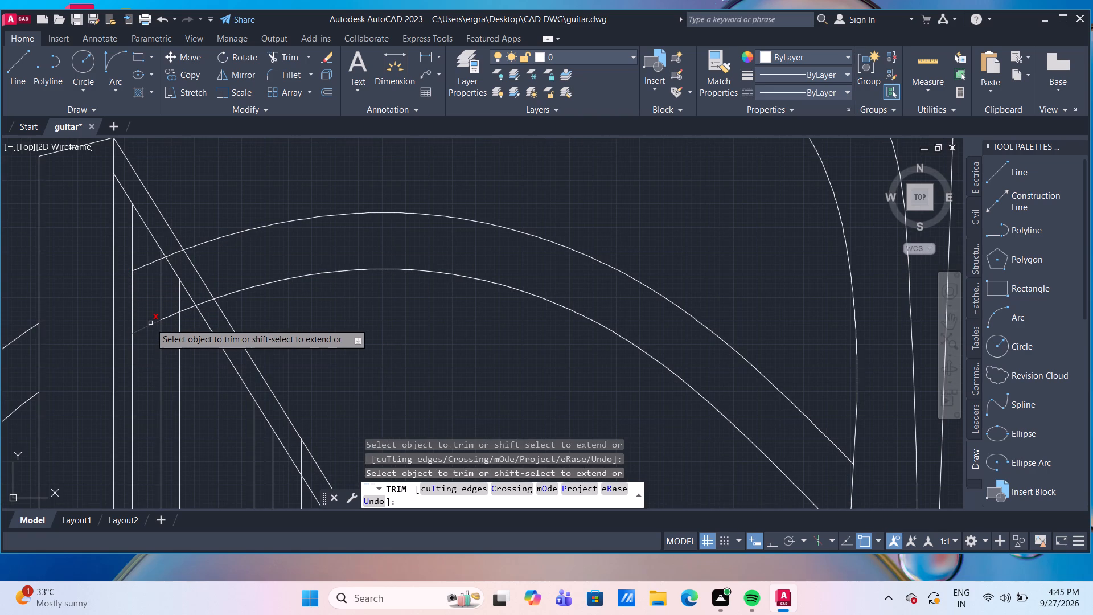
{"action": "left_click", "coordinate": [150, 323]}
{"action": "left_click", "coordinate": [174, 314]}
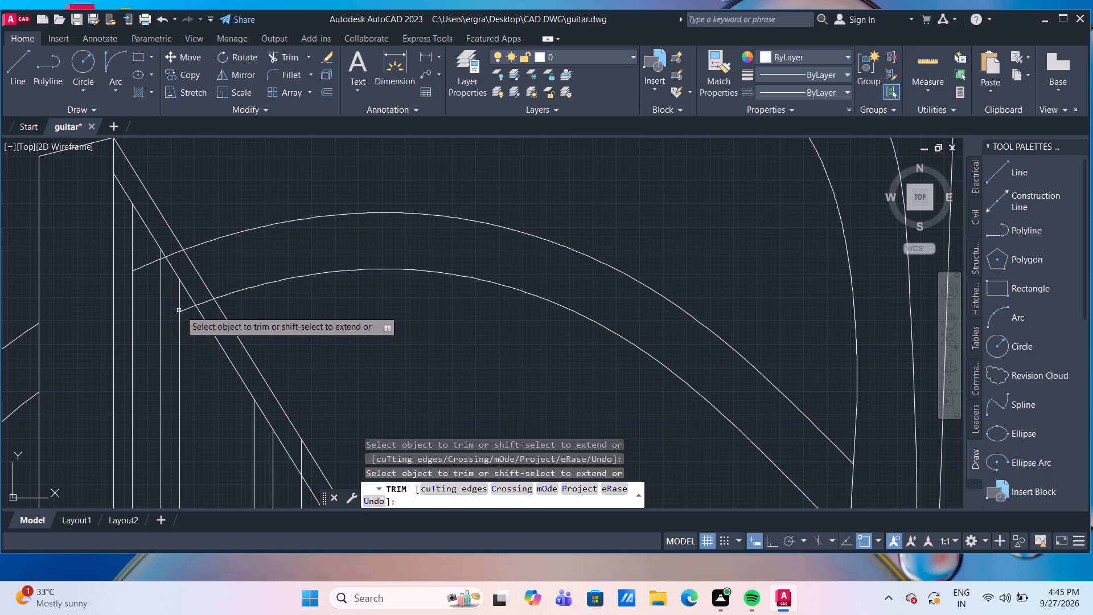
{"action": "left_click", "coordinate": [190, 309]}
{"action": "scroll", "coordinate": [175, 258], "scroll_direction": "up", "scroll_amount": 1}
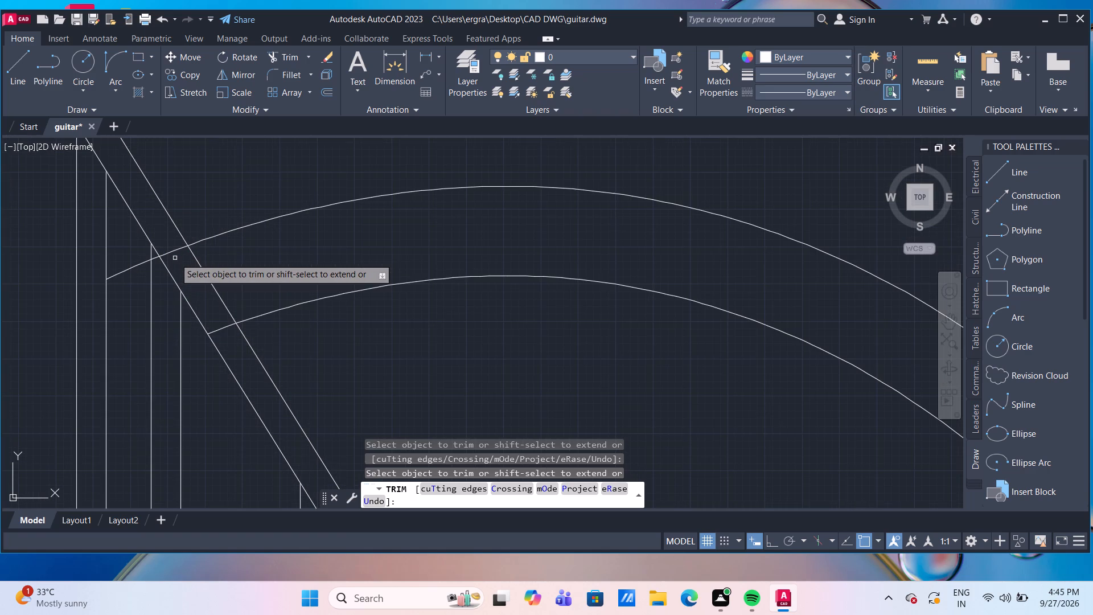
{"action": "scroll", "coordinate": [316, 247], "scroll_direction": "down", "scroll_amount": 2}
{"action": "scroll", "coordinate": [391, 311], "scroll_direction": "down", "scroll_amount": 1}
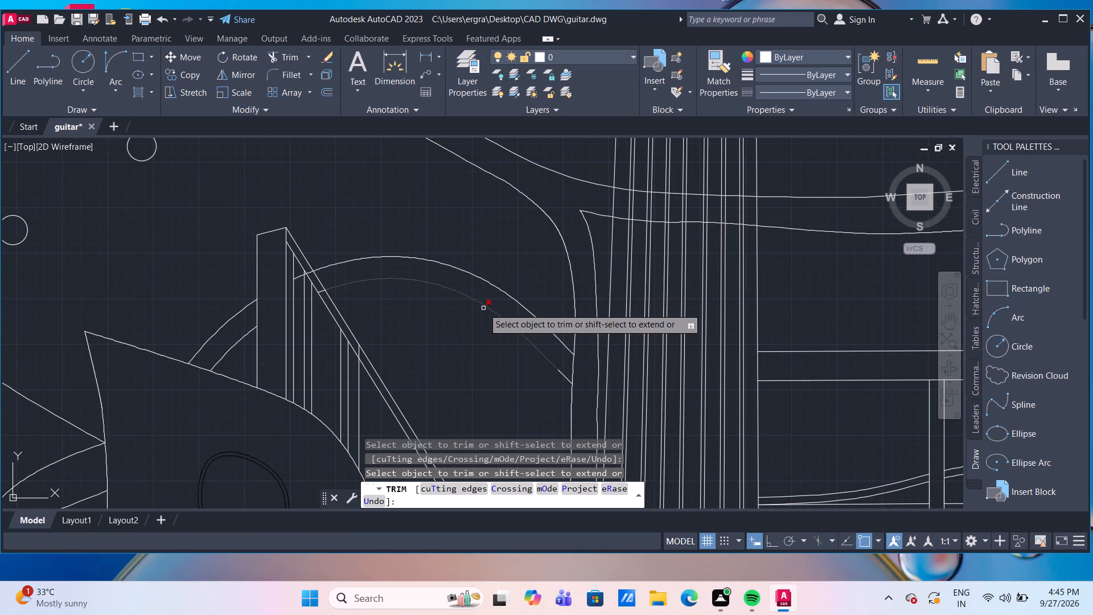
{"action": "scroll", "coordinate": [483, 308], "scroll_direction": "down", "scroll_amount": 2}
{"action": "middle_click_drag", "start_coordinate": [481, 343], "coordinate": [426, 276]}
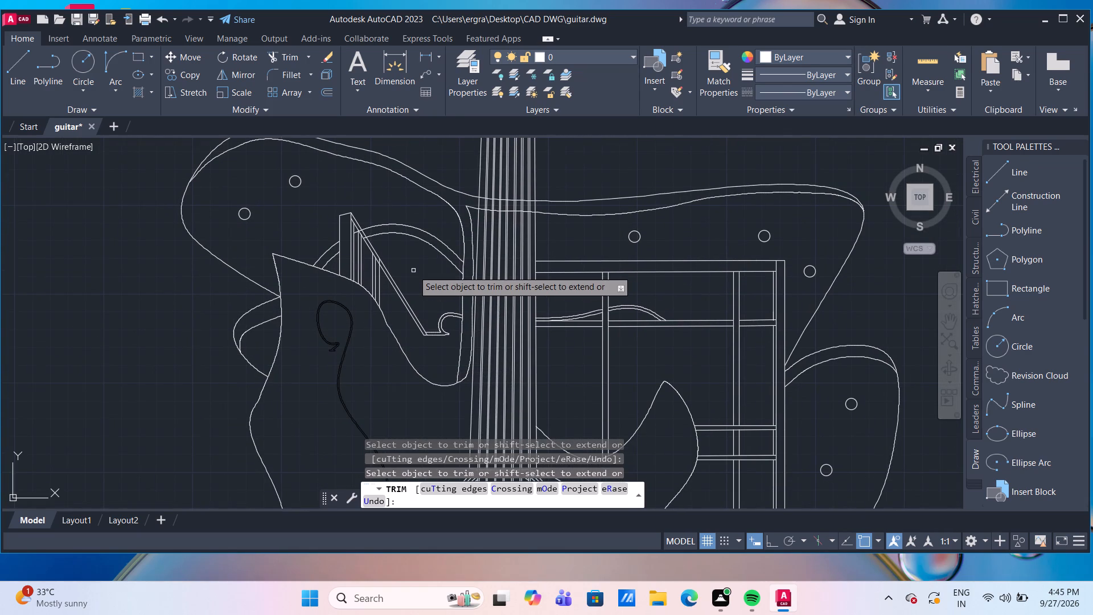
{"action": "scroll", "coordinate": [420, 273], "scroll_direction": "down", "scroll_amount": 2}
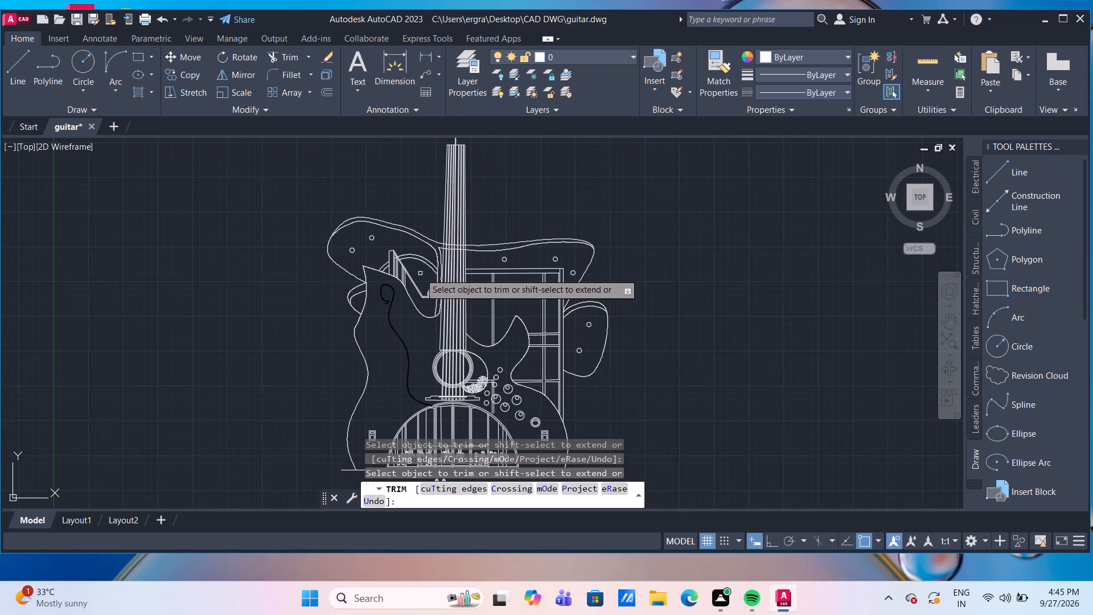
{"action": "key", "text": "Escape"}
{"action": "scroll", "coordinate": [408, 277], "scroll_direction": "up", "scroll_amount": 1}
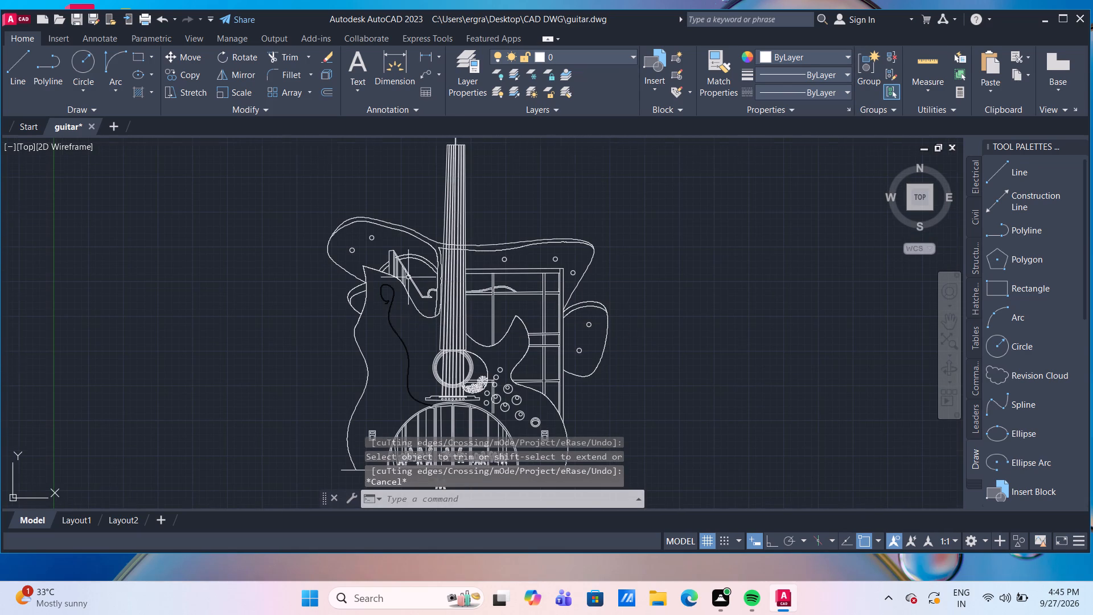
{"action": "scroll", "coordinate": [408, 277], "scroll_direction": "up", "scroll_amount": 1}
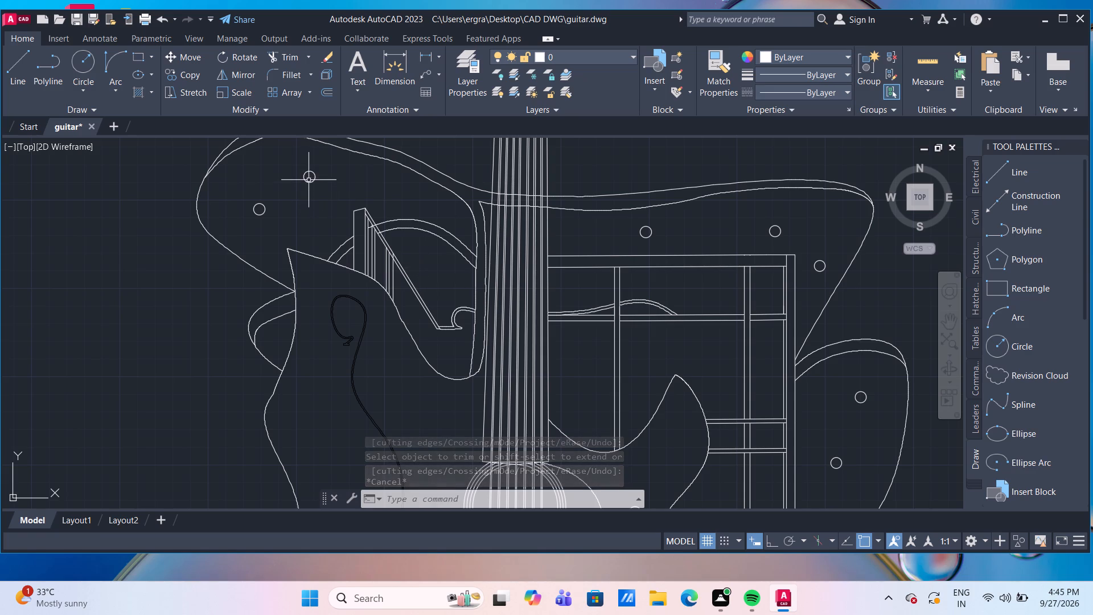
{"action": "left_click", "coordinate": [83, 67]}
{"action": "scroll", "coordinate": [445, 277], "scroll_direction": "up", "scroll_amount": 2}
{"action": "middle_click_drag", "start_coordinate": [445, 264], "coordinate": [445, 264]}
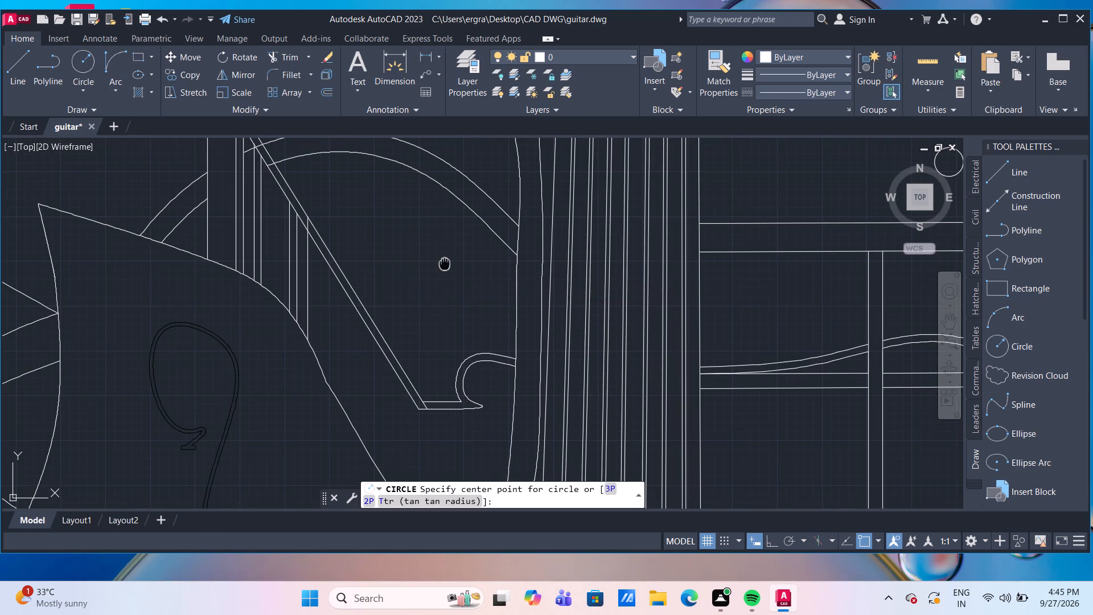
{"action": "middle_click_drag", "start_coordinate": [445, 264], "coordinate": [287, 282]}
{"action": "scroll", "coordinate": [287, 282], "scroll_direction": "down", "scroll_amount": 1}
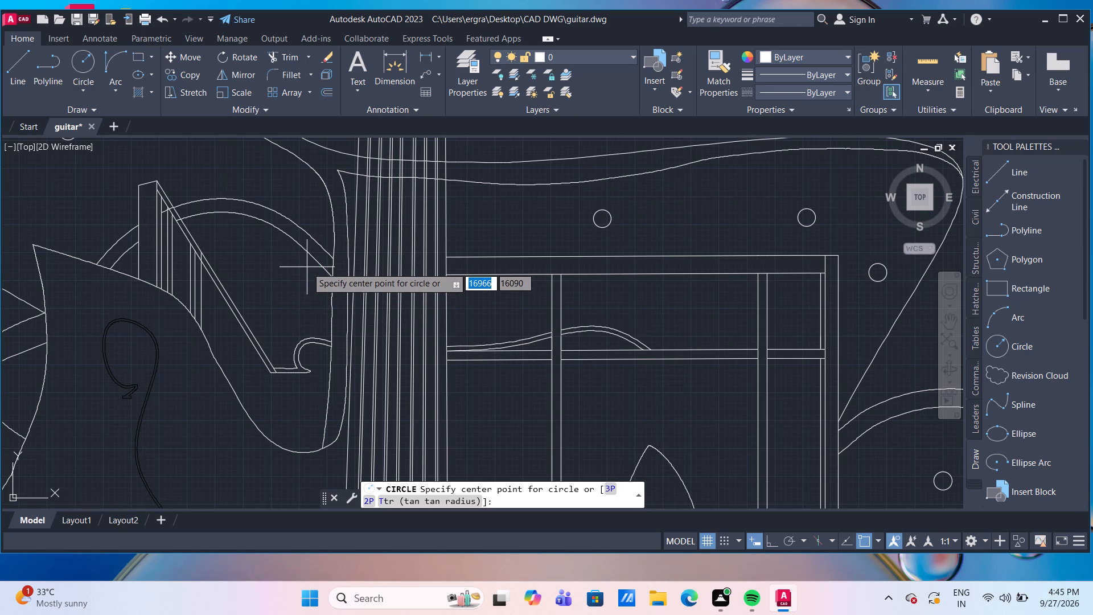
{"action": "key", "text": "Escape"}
Reshape the outer arch by stretching its control vertex nearer the neck upward to make that shoulder fuller.
{"action": "left_click", "coordinate": [271, 208]}
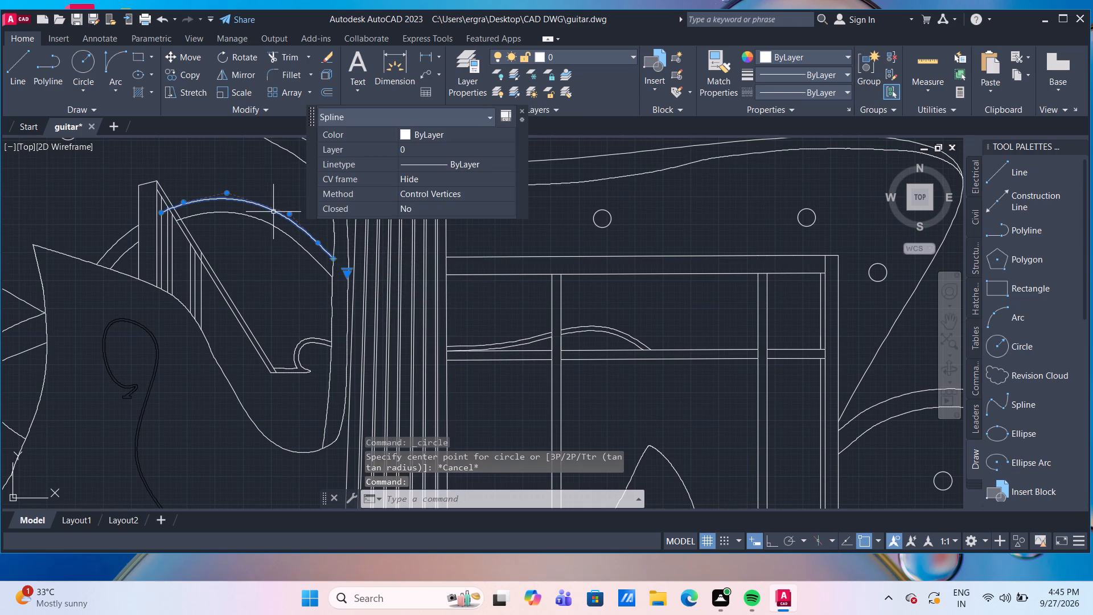
{"action": "left_click", "coordinate": [287, 215]}
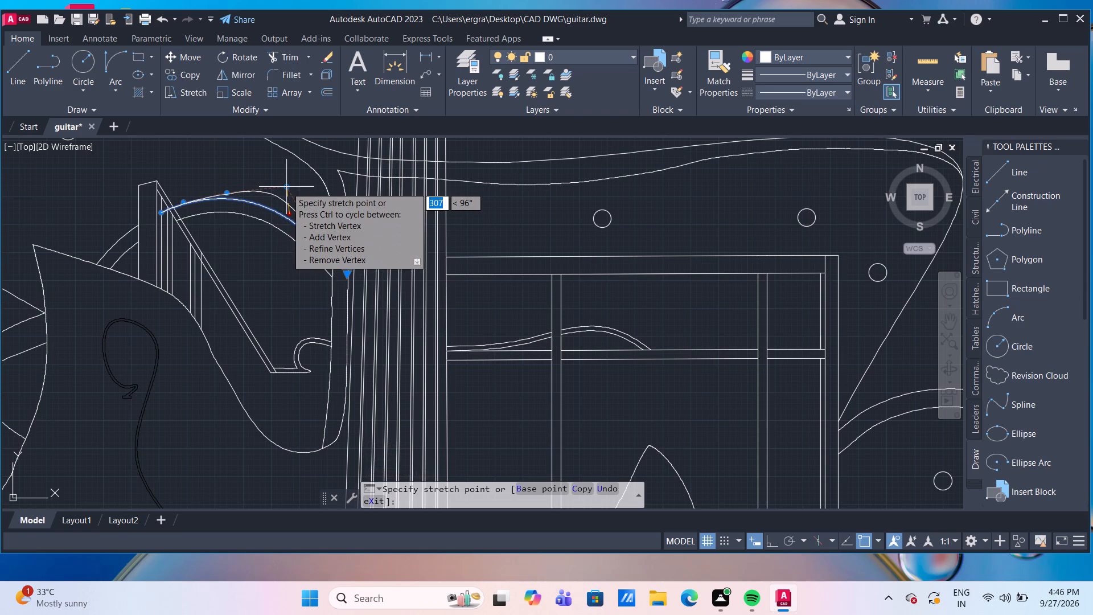
{"action": "left_click", "coordinate": [286, 187]}
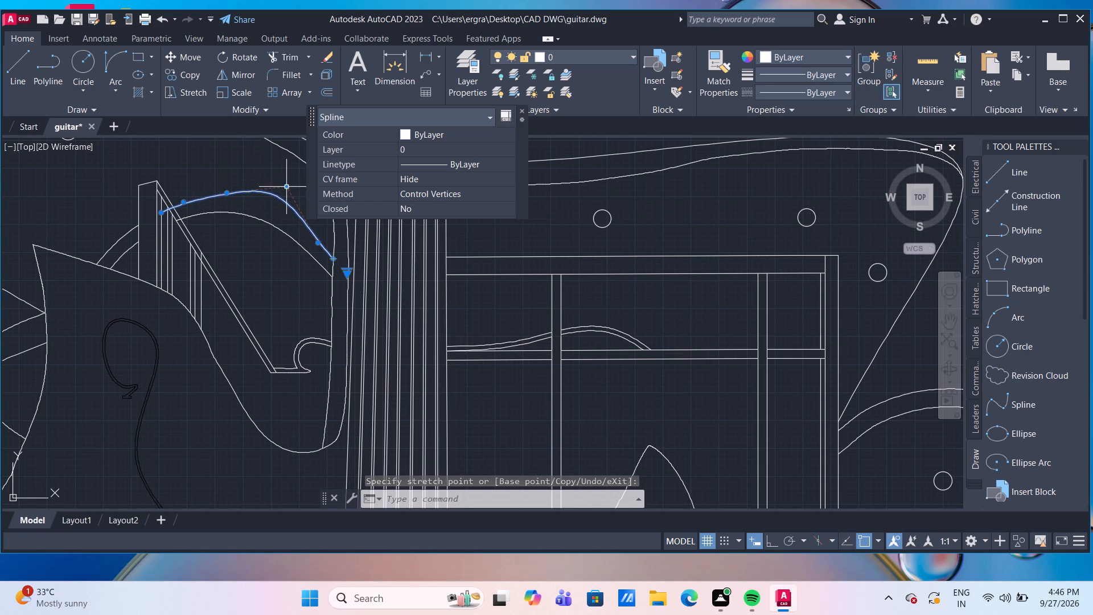
{"action": "left_click", "coordinate": [285, 186]}
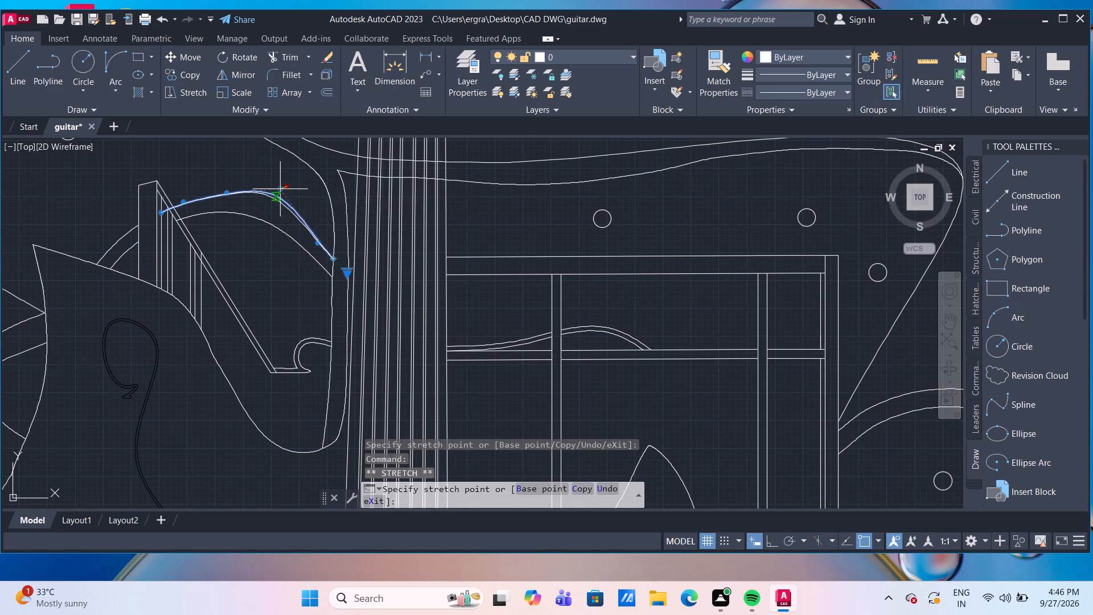
{"action": "left_click", "coordinate": [280, 189]}
{"action": "left_click", "coordinate": [260, 222]}
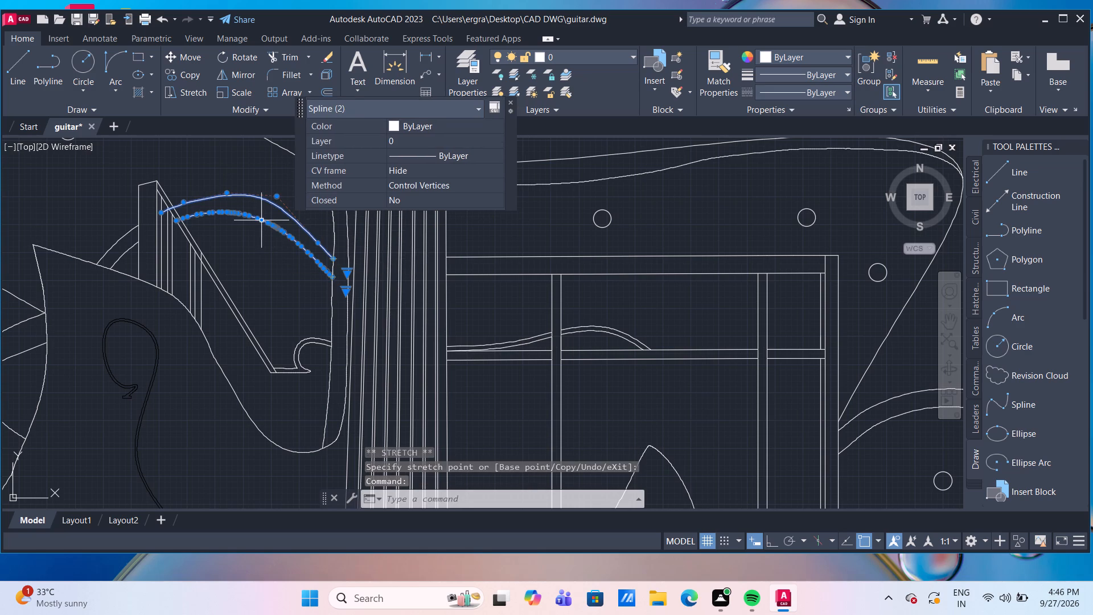
{"action": "key", "text": "Escape"}
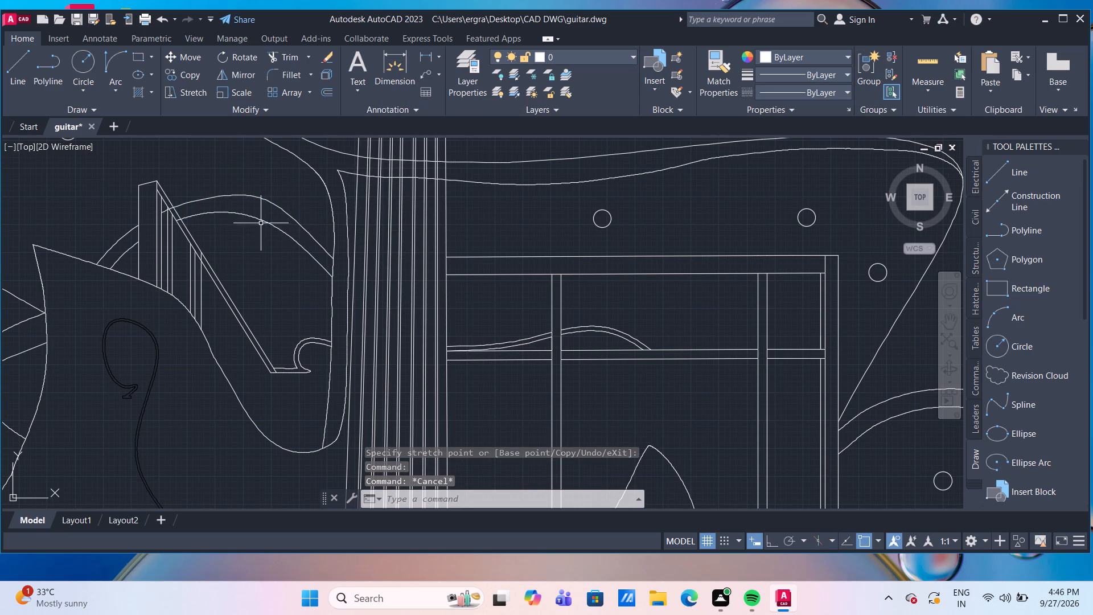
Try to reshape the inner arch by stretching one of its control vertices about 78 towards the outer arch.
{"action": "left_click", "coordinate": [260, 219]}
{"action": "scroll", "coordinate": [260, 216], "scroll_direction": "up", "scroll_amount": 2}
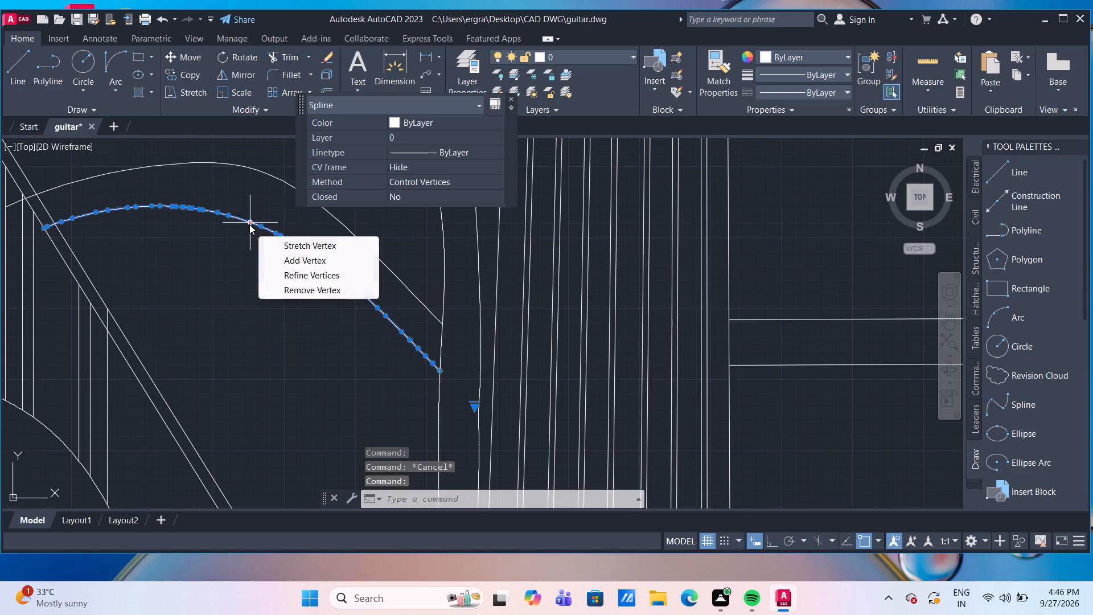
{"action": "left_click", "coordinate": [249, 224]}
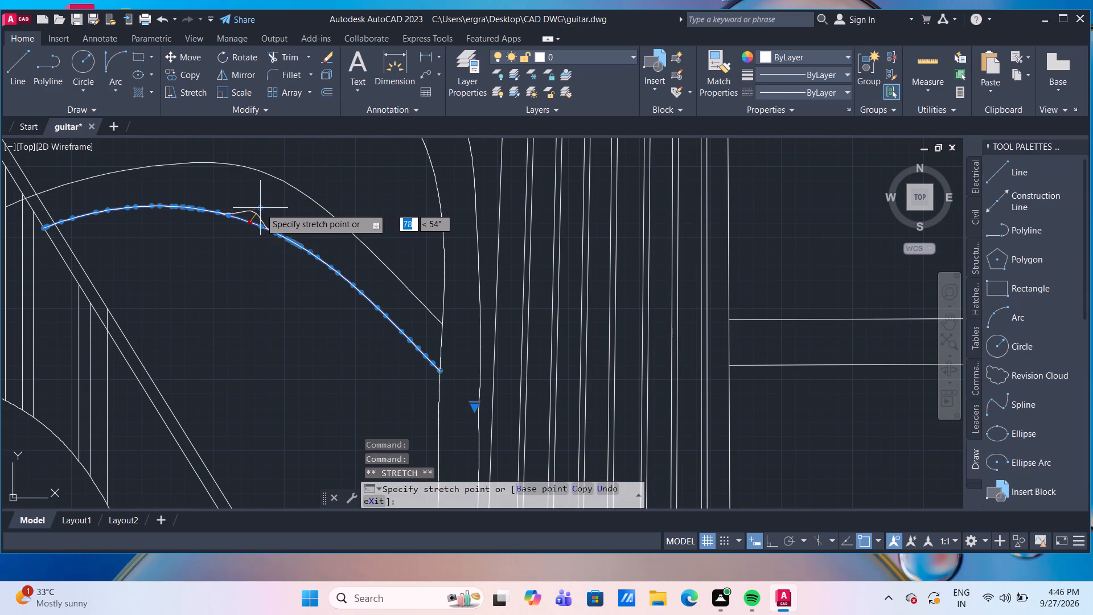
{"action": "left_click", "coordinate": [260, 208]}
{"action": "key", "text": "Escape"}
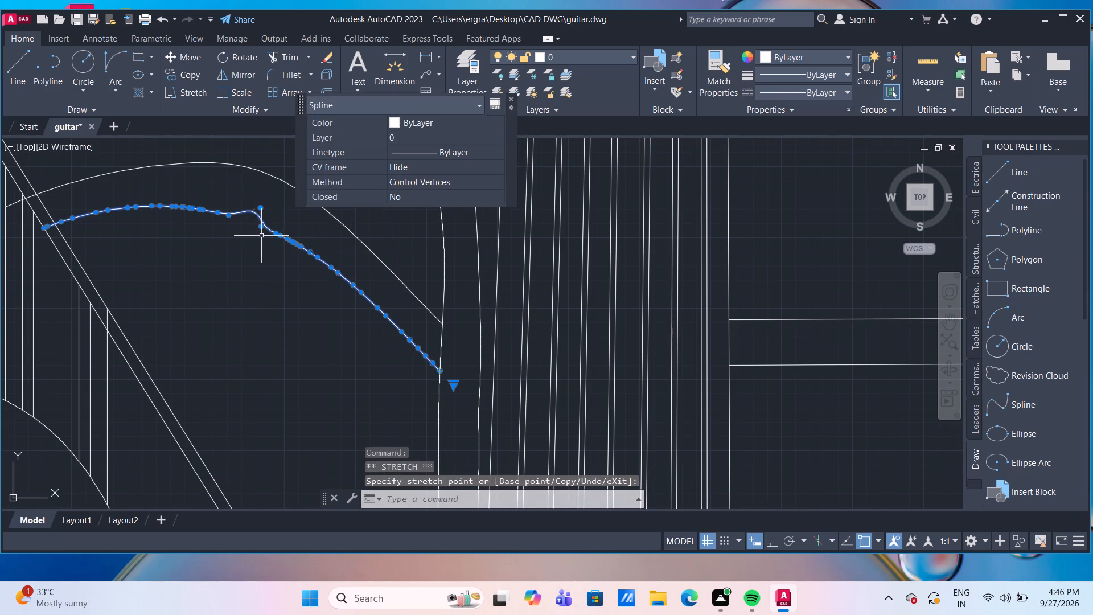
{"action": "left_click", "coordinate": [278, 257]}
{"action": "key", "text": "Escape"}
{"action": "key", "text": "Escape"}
Delete the distorted inner arch between the sloping band and the wing's neck-side edge.
{"action": "left_click_drag", "start_coordinate": [292, 272], "coordinate": [293, 266]}
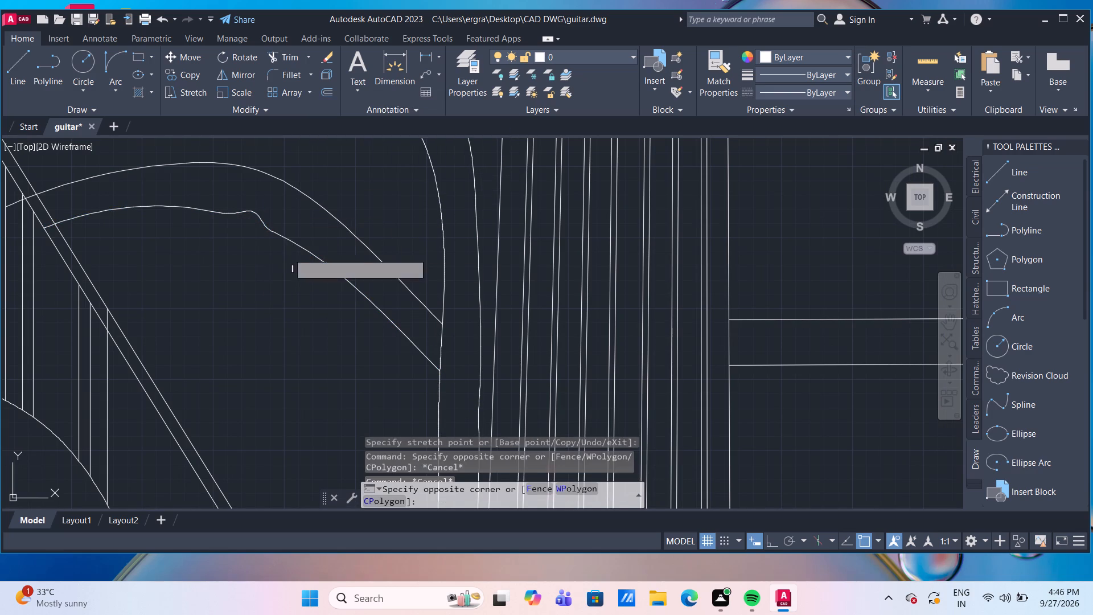
{"action": "left_click", "coordinate": [239, 203]}
{"action": "key", "text": "Delete"}
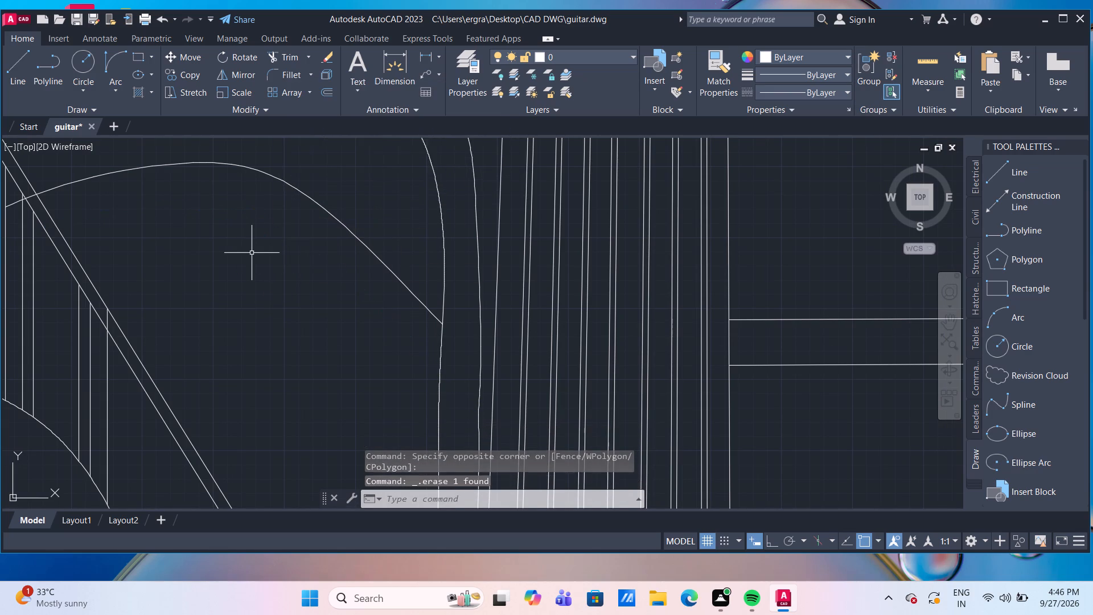
Offset the reshaped outer arch inward by 150.
{"action": "scroll", "coordinate": [252, 253], "scroll_direction": "down", "scroll_amount": 1}
{"action": "key", "text": "o"}
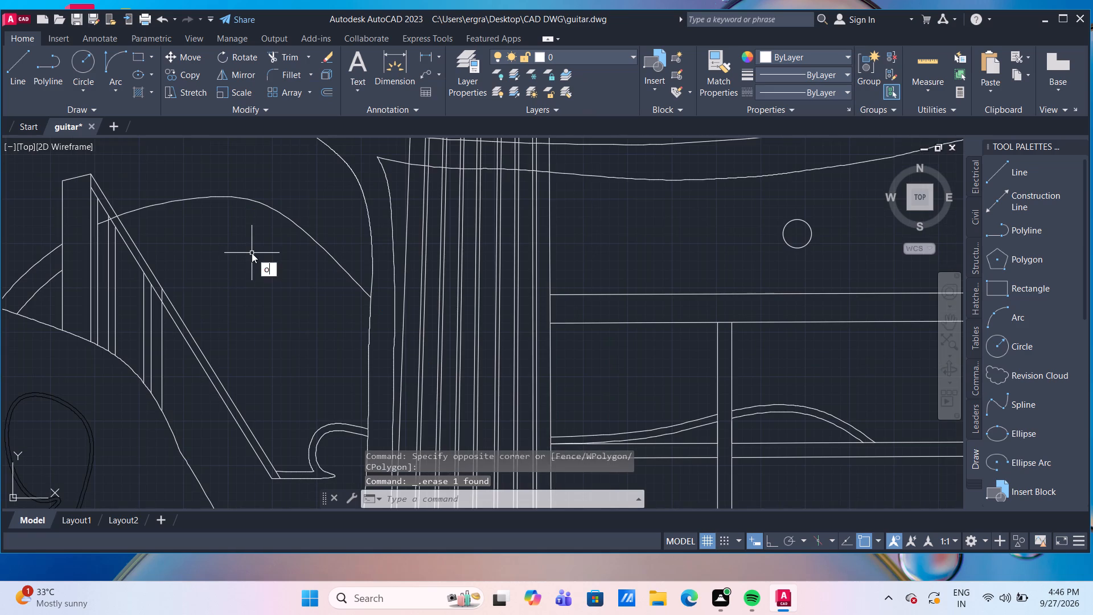
{"action": "key", "text": "Return"}
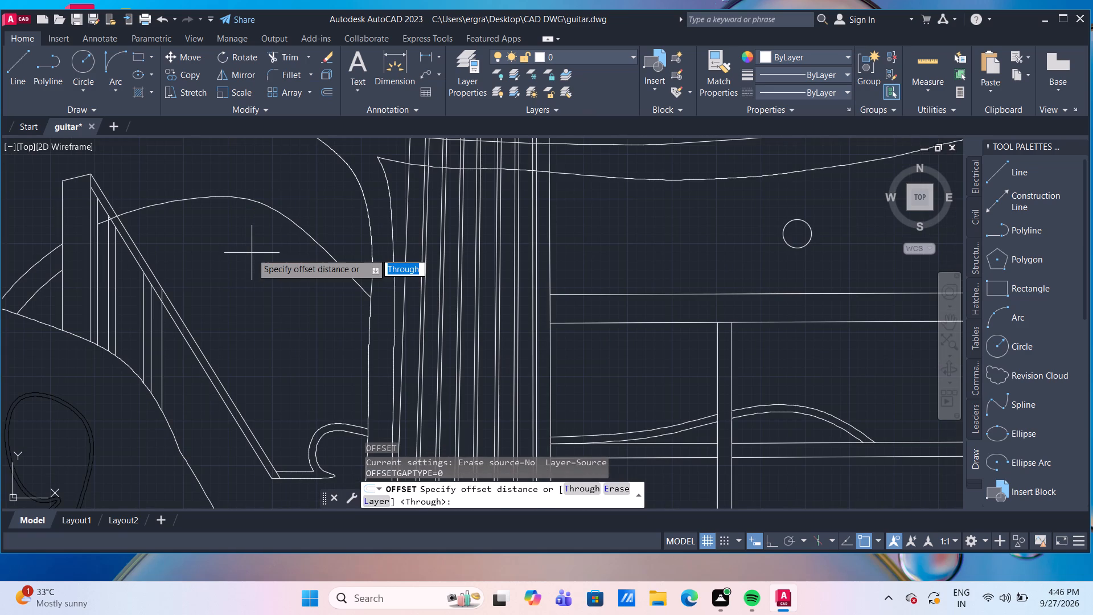
{"action": "key", "text": "Return"}
{"action": "left_click", "coordinate": [254, 202]}
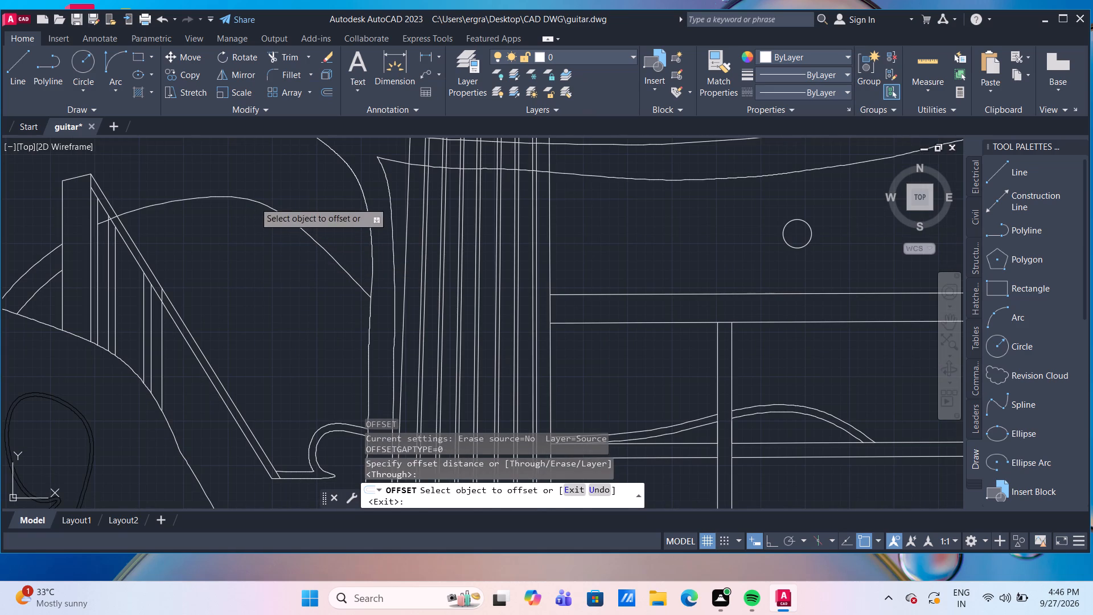
{"action": "type", "text": "150"}
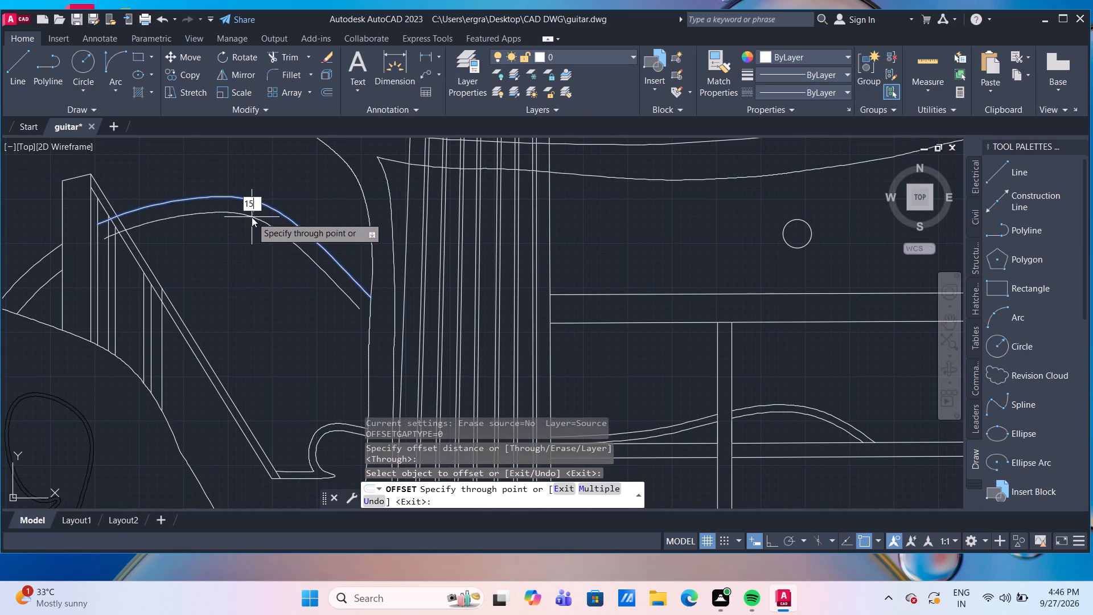
{"action": "key", "text": "Return"}
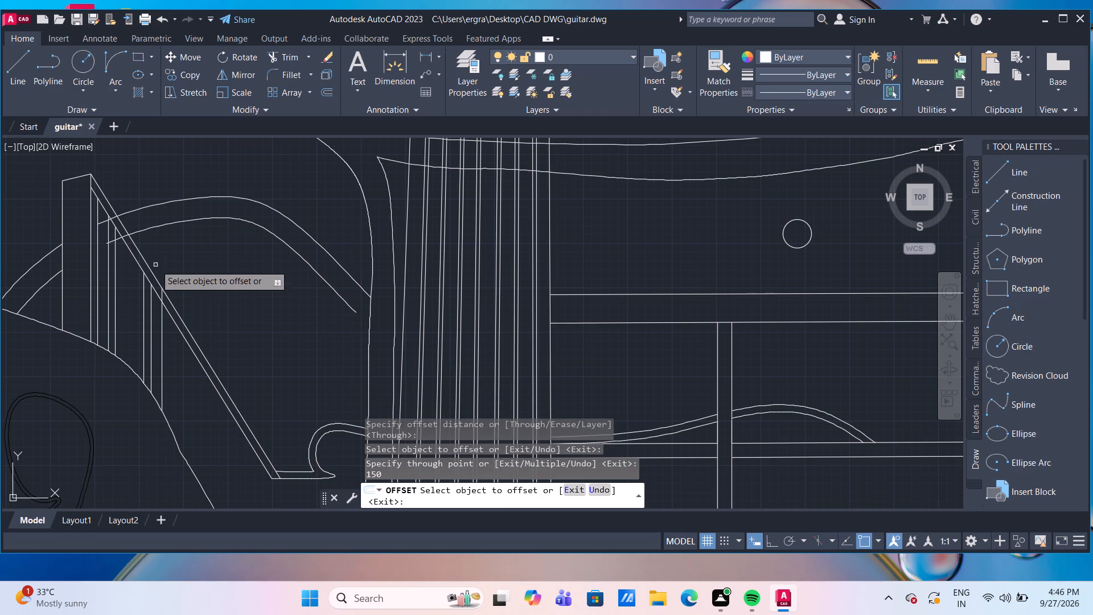
{"action": "key", "text": "Escape"}
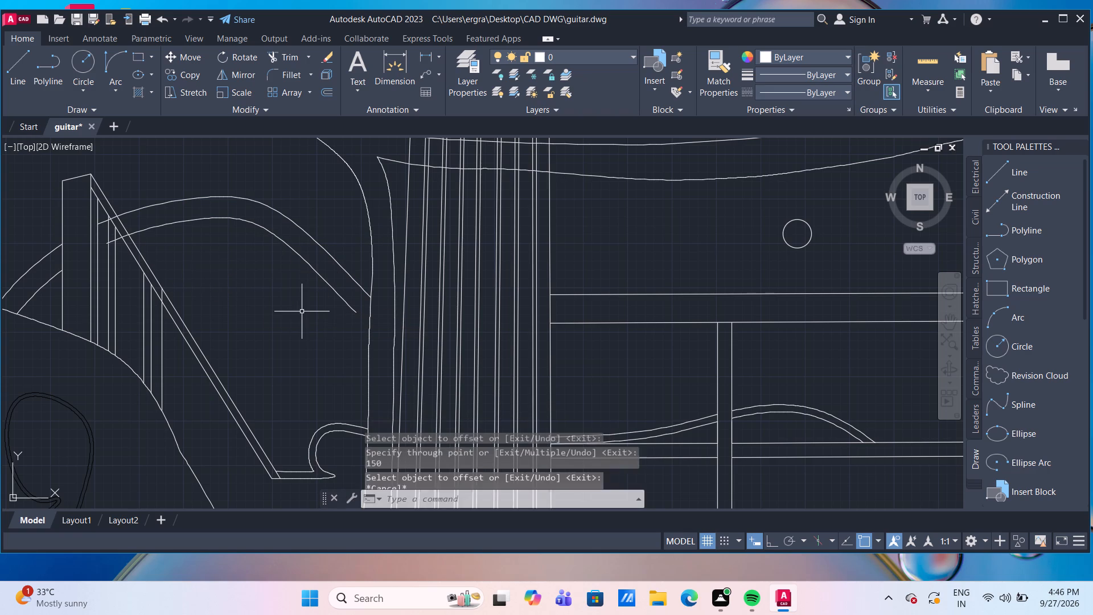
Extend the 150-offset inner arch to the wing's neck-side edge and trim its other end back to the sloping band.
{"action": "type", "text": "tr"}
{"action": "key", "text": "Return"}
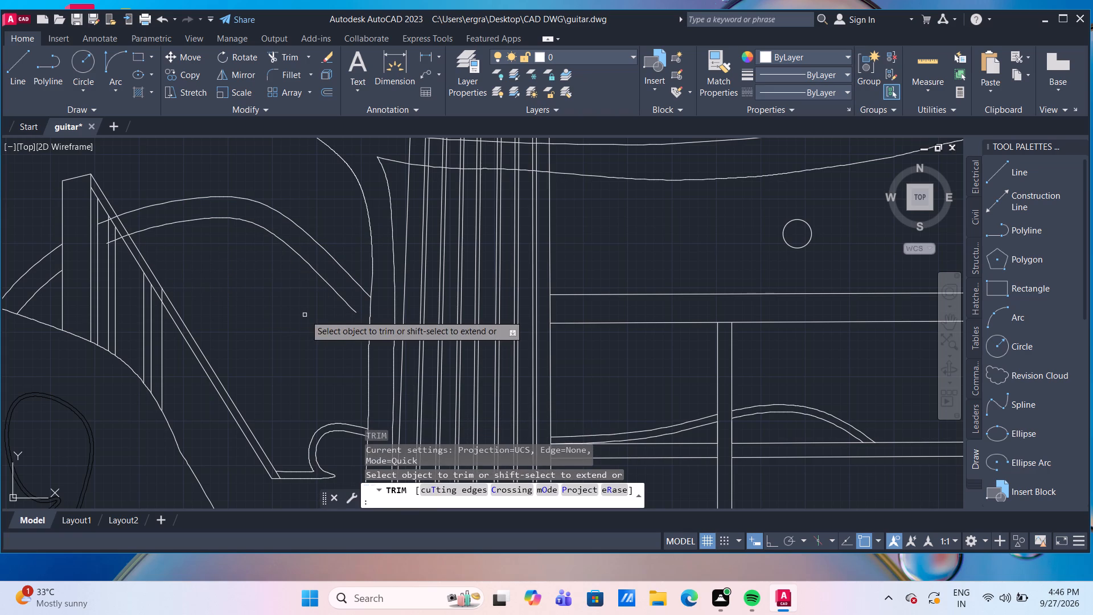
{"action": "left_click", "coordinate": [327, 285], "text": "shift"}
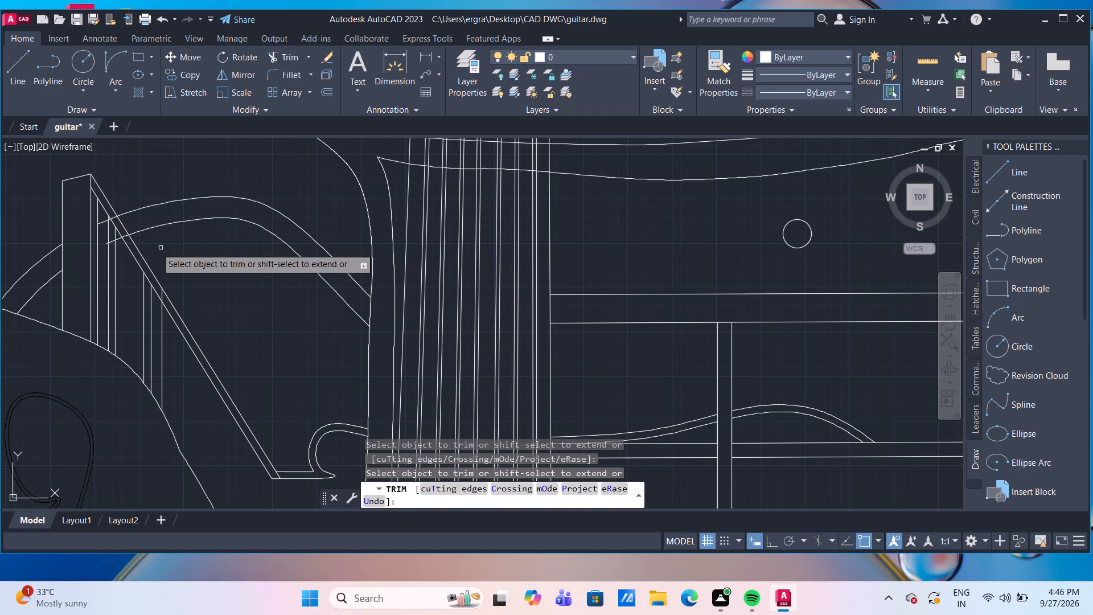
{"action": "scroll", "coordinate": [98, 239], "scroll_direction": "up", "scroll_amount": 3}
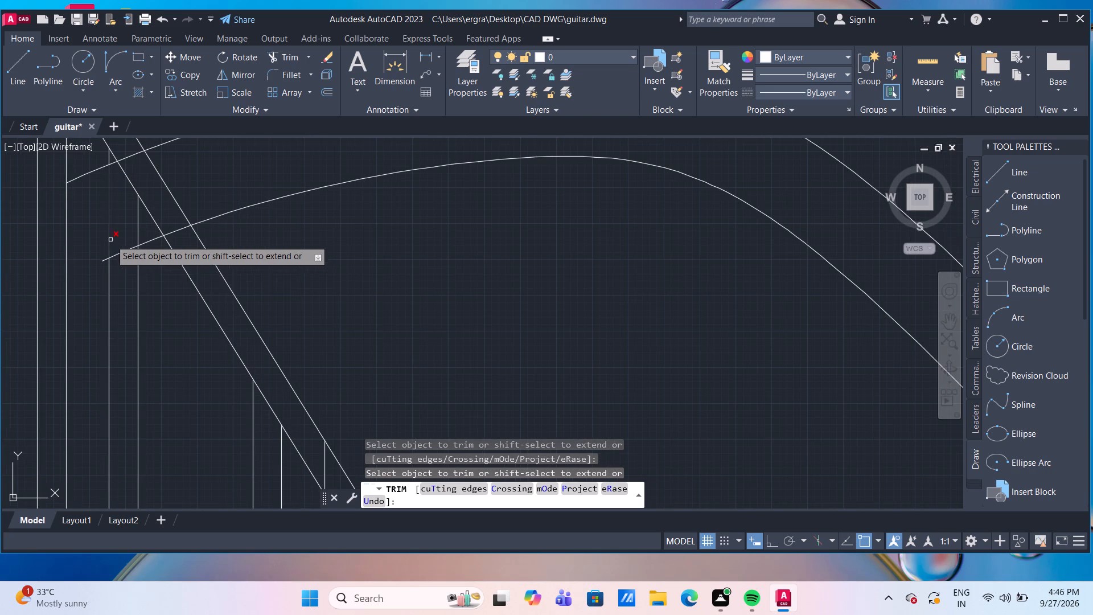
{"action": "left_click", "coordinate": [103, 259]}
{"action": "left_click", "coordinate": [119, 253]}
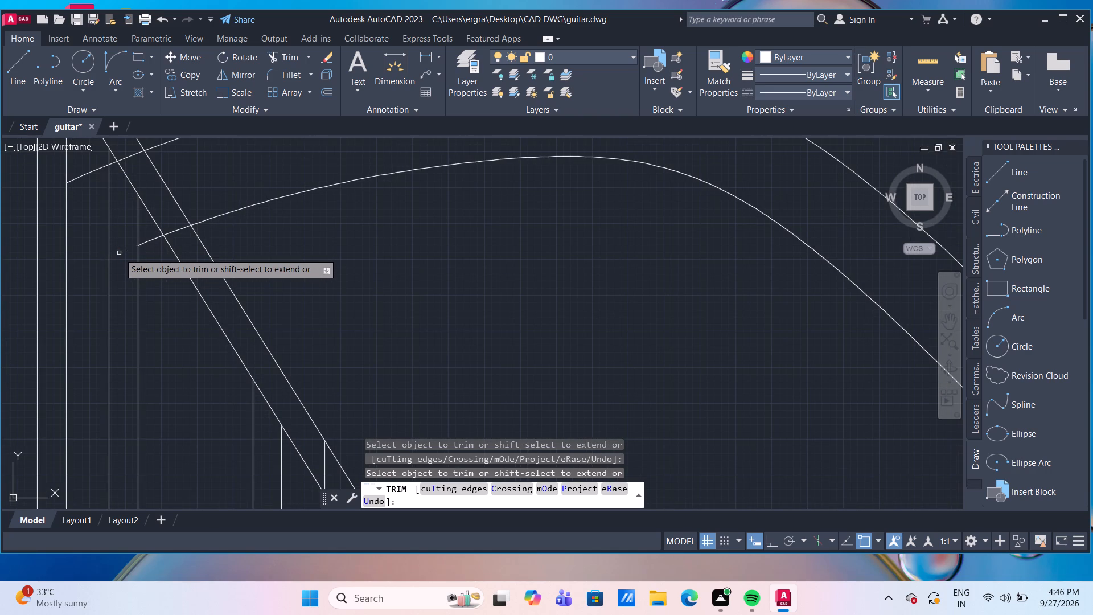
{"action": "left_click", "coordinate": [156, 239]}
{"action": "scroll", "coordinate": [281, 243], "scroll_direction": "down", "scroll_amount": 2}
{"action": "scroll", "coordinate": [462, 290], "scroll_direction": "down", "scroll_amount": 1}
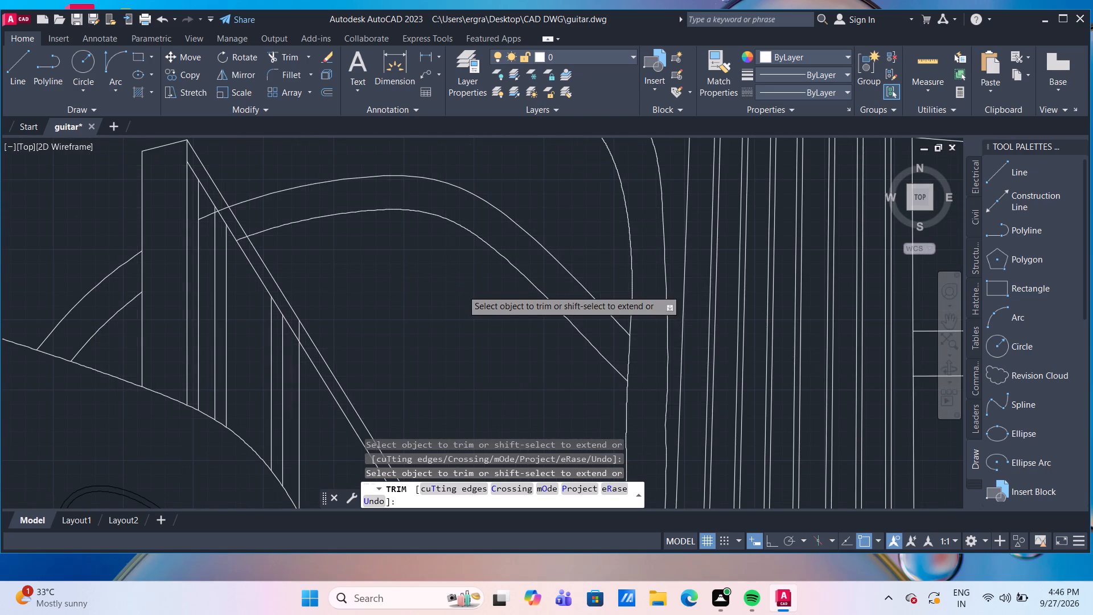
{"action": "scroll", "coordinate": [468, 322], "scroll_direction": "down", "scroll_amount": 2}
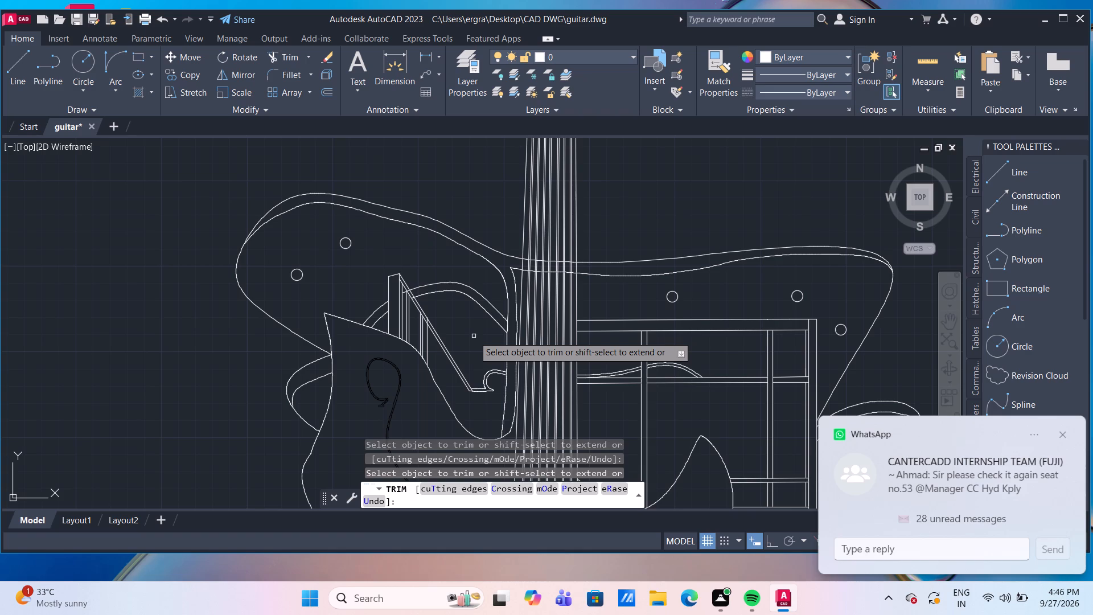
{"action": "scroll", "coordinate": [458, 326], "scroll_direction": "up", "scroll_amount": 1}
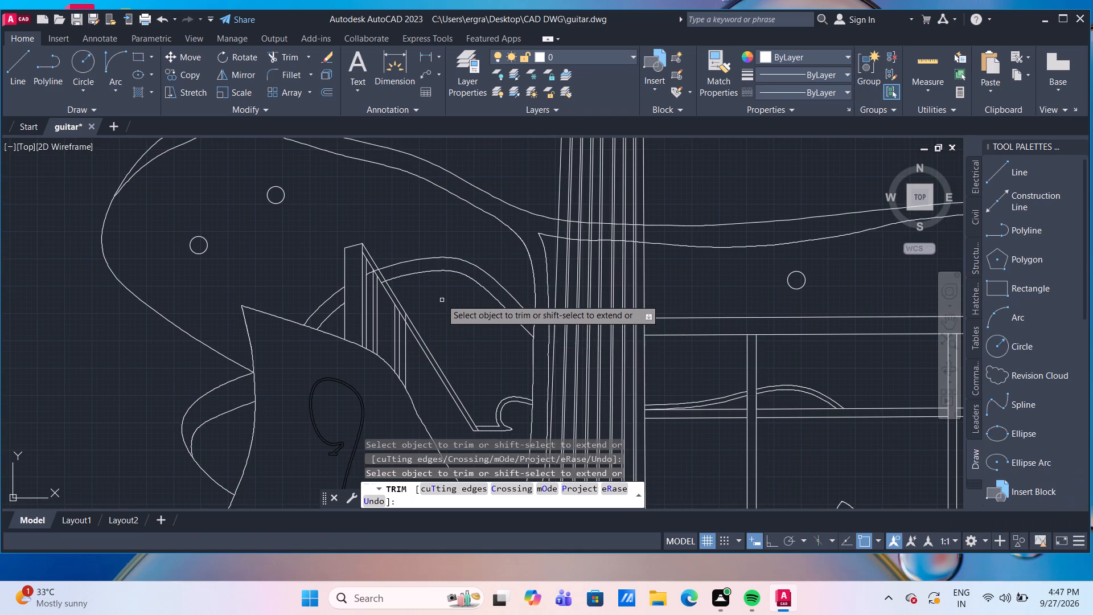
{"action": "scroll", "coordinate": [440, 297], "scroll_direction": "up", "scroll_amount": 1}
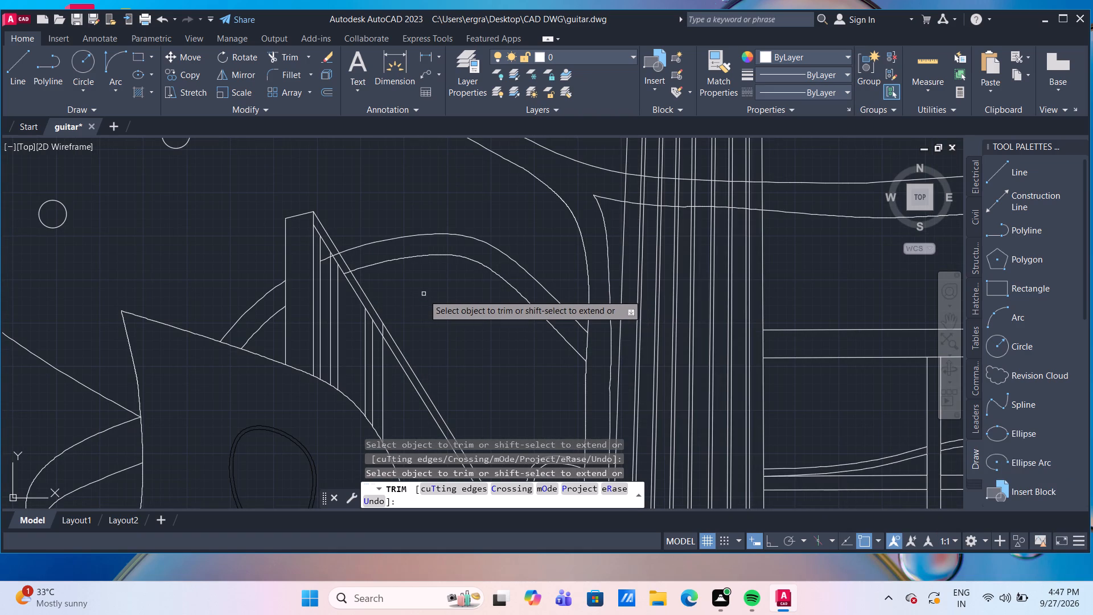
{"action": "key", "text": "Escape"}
Offset the outer arch and the short outer arc beyond the sloping band inward by 100 each.
{"action": "key", "text": "o"}
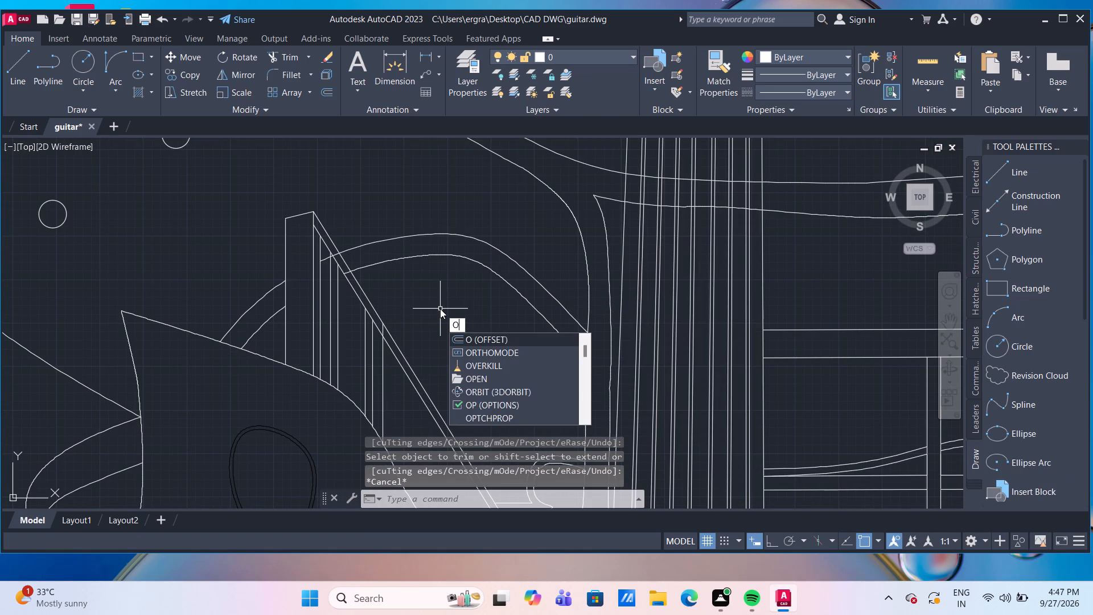
{"action": "key", "text": "Return"}
{"action": "key", "text": "Return"}
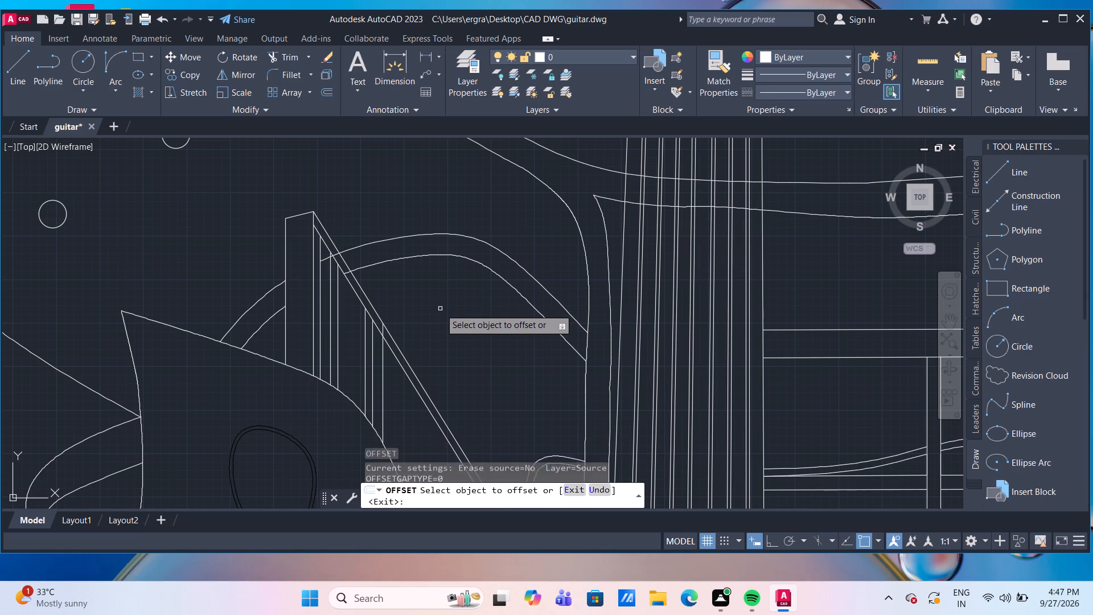
{"action": "left_click", "coordinate": [479, 241]}
{"action": "type", "text": "100"}
{"action": "key", "text": "Return"}
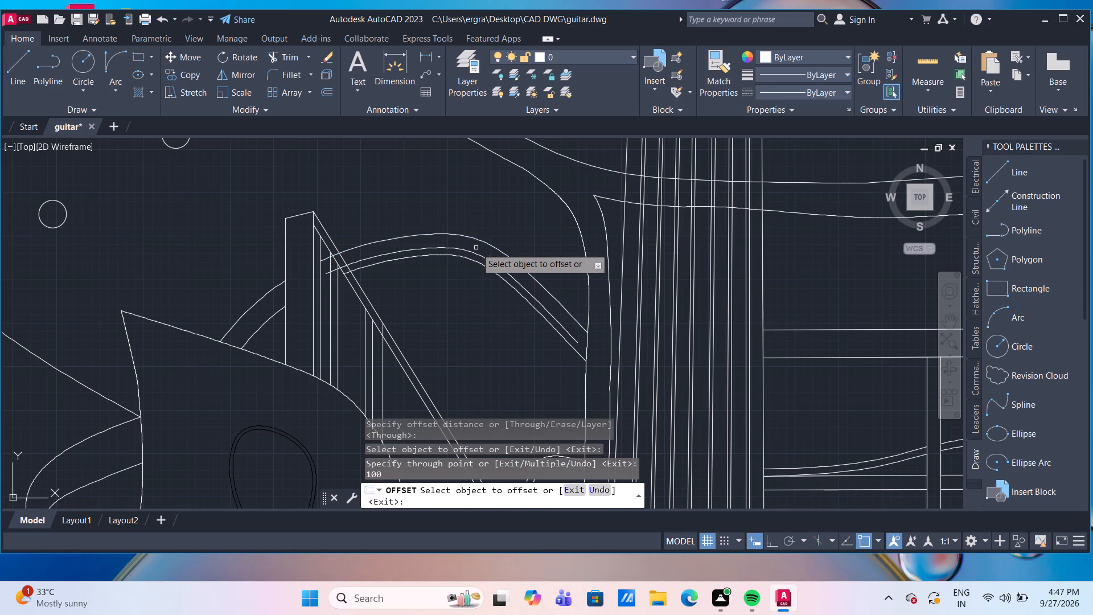
{"action": "left_click", "coordinate": [253, 307]}
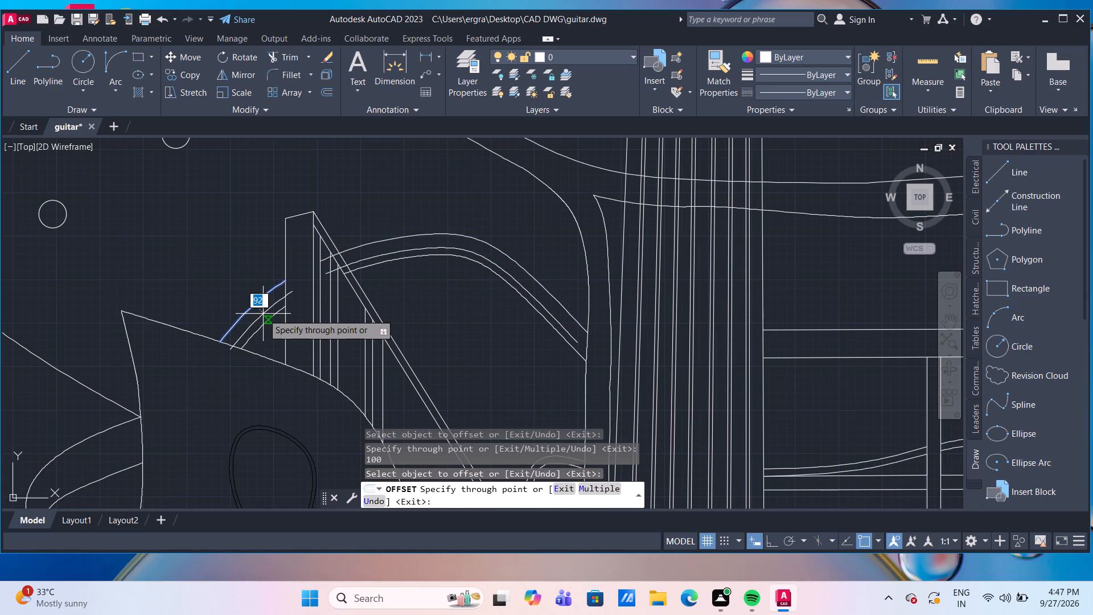
{"action": "type", "text": "100"}
{"action": "key", "text": "Return"}
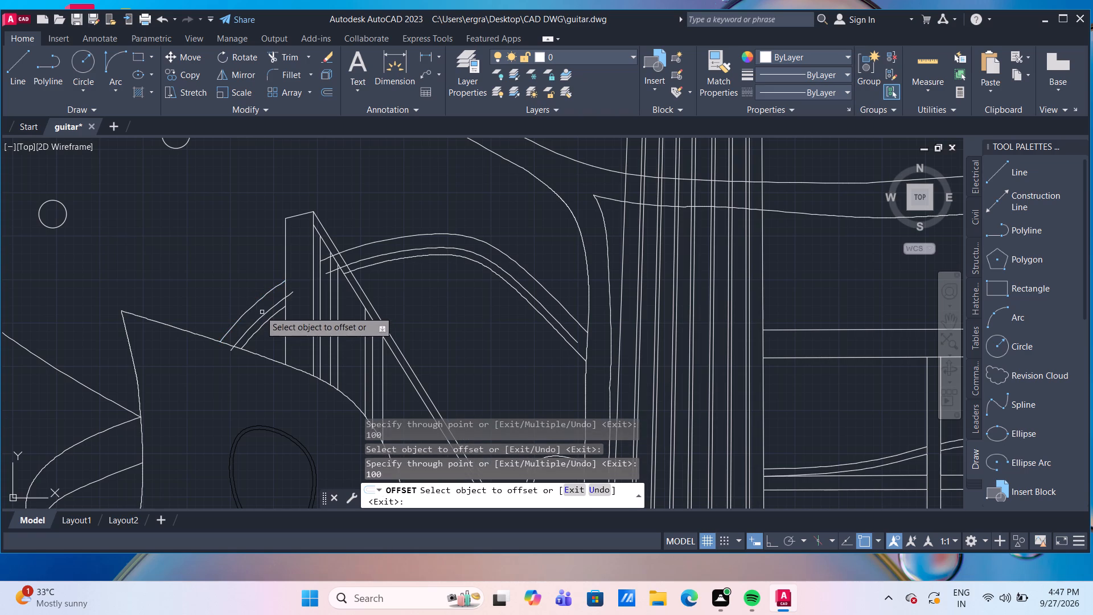
{"action": "key", "text": "grave"}
{"action": "key", "text": "Escape"}
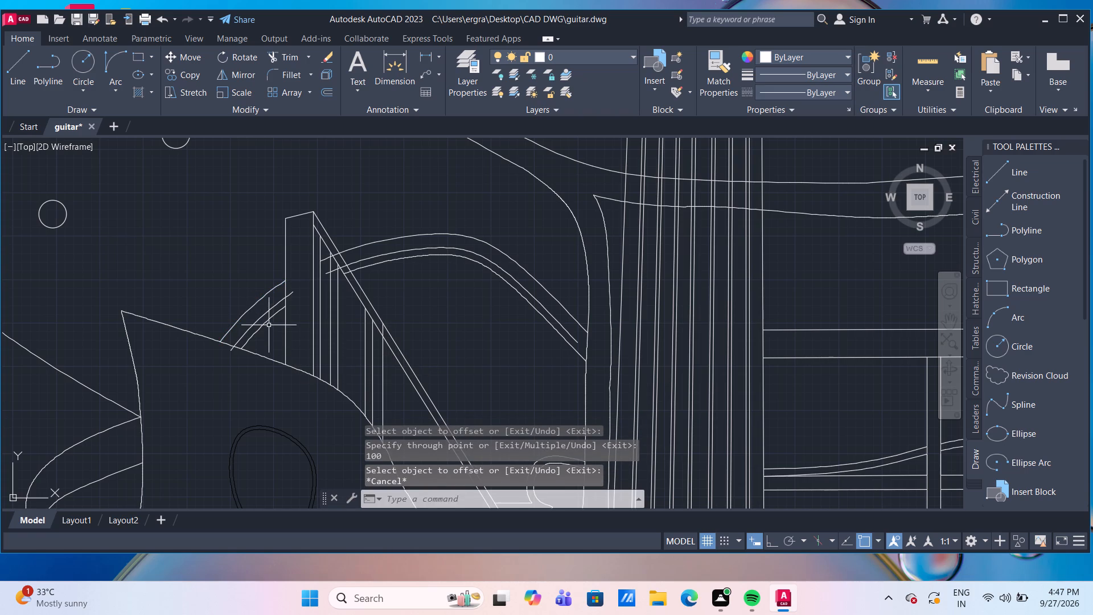
Delete the former innermost curves of the short arc and the main arch, keeping the new 100 offsets.
{"action": "left_click", "coordinate": [266, 323]}
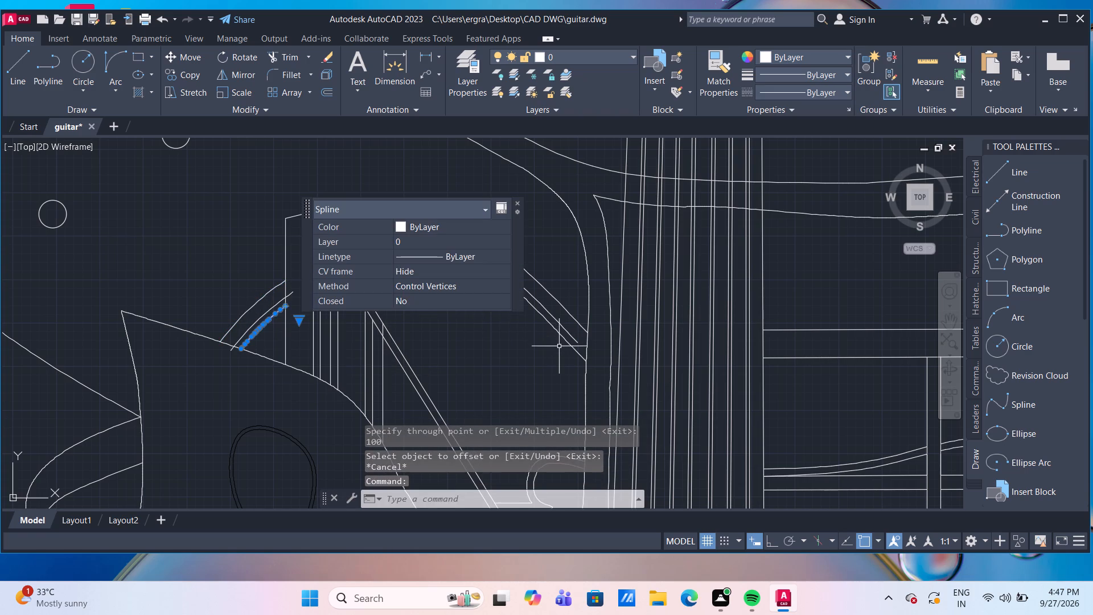
{"action": "key", "text": "Delete"}
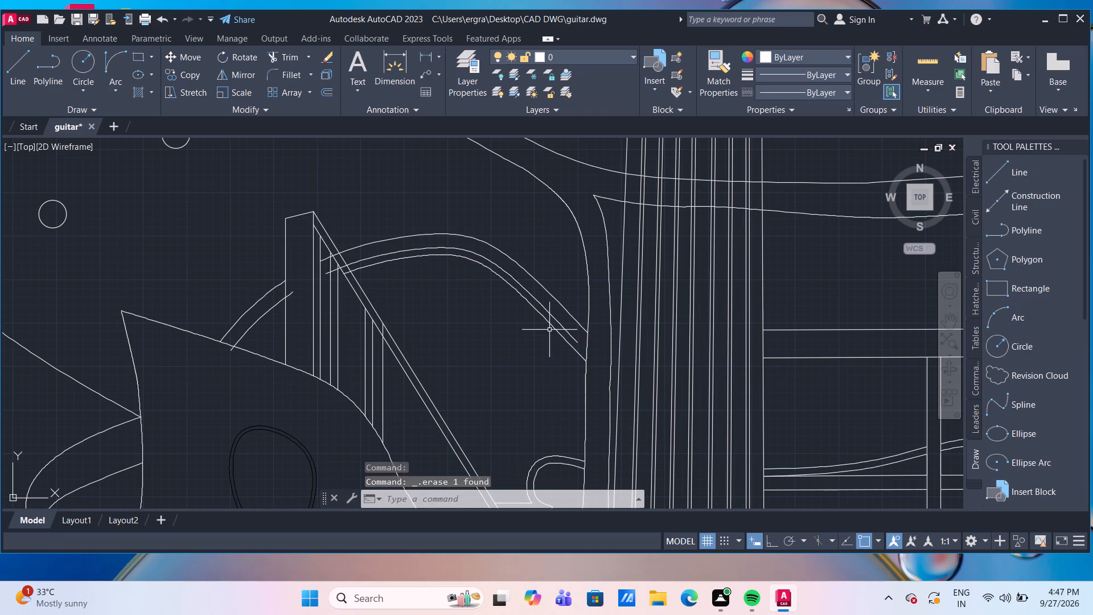
{"action": "left_click", "coordinate": [550, 326]}
{"action": "key", "text": "Delete"}
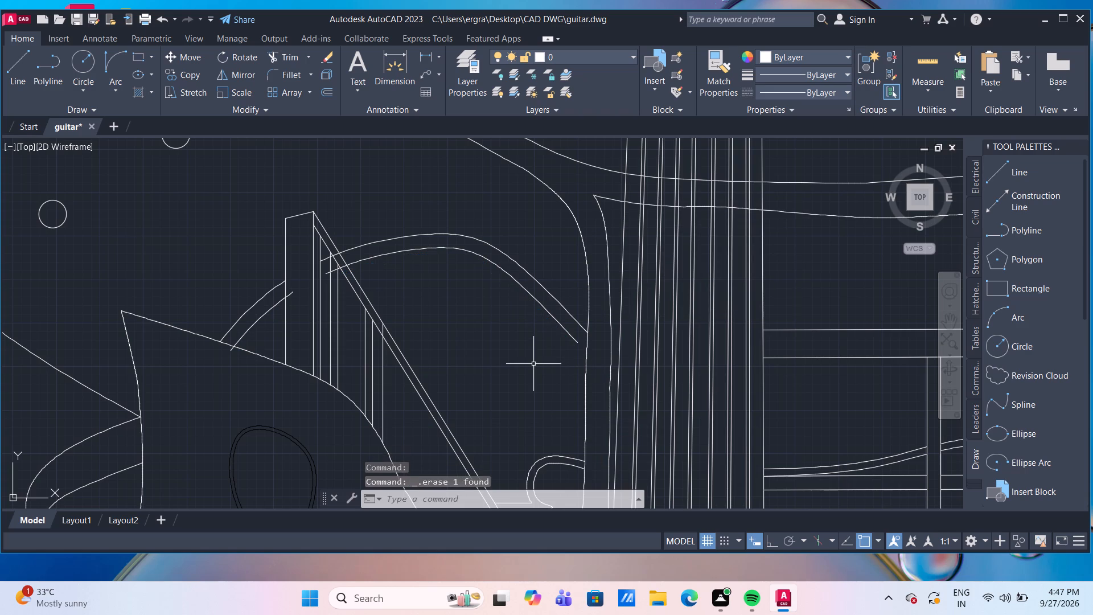
{"action": "key", "text": "e"}
{"action": "key", "text": "Escape"}
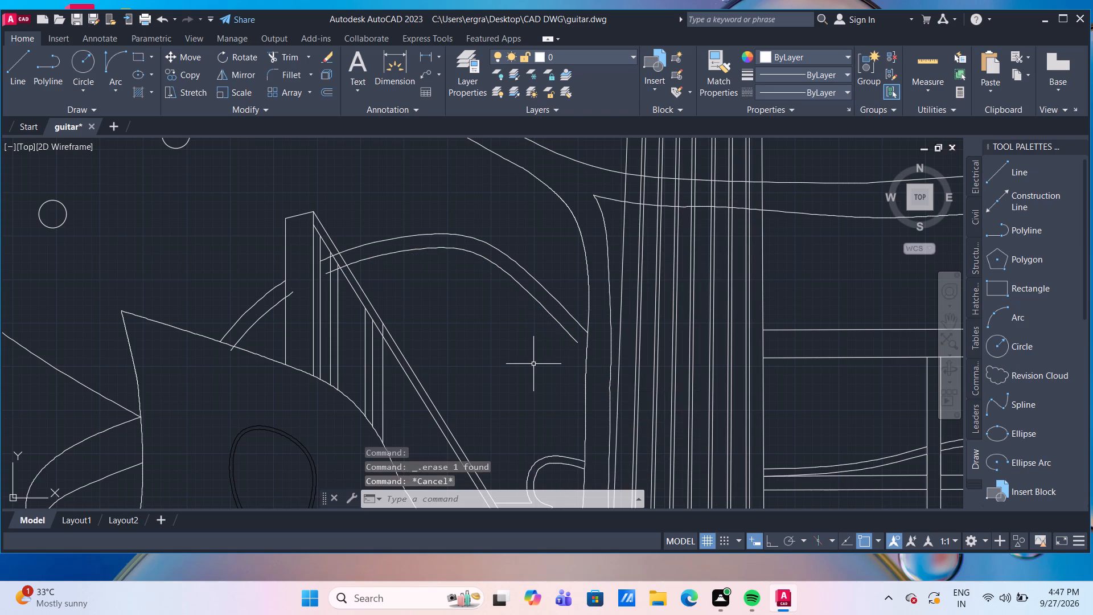
Extend the new inner arch to the neck-side edge, and trim the inner curves' overshoots at the sloping band and vertical line.
{"action": "type", "text": "tr"}
{"action": "key", "text": "Return"}
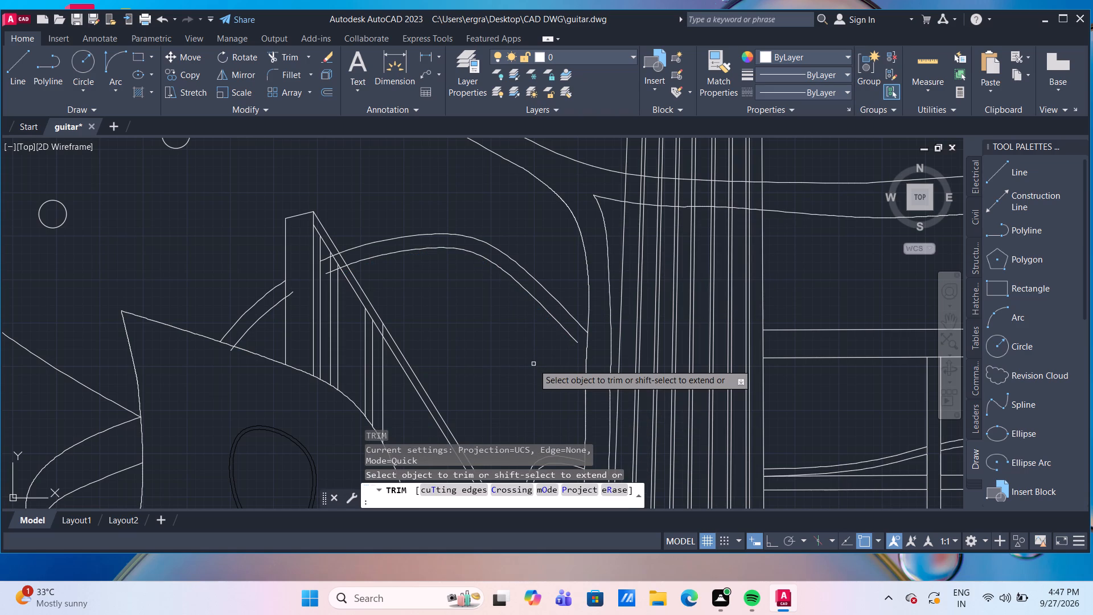
{"action": "left_click", "coordinate": [558, 319], "text": "shift"}
{"action": "scroll", "coordinate": [342, 256], "scroll_direction": "up", "scroll_amount": 3}
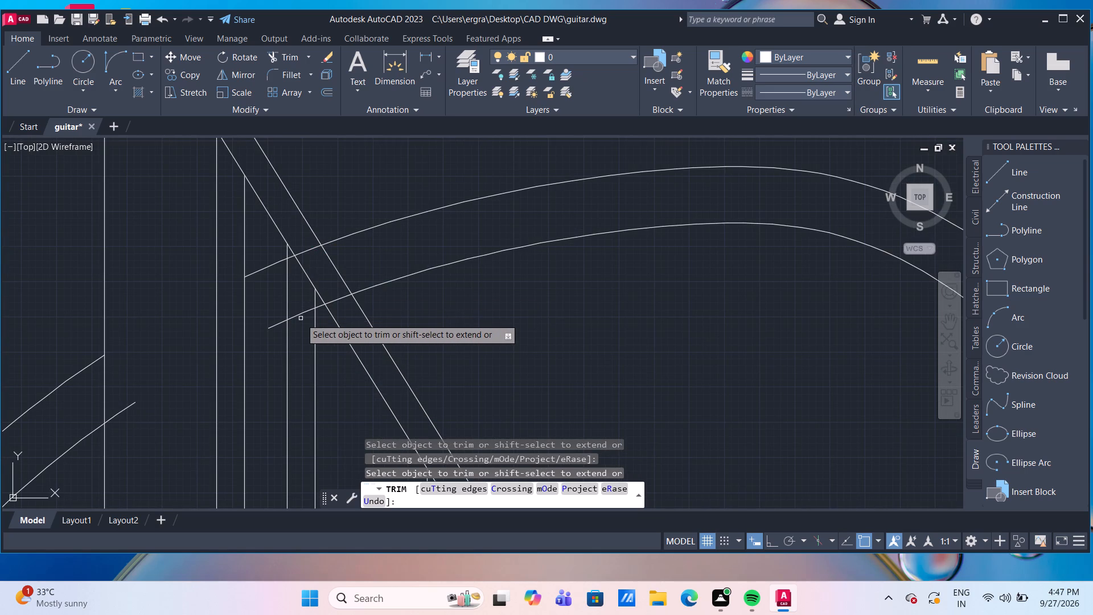
{"action": "left_click", "coordinate": [301, 314]}
{"action": "left_click", "coordinate": [277, 325]}
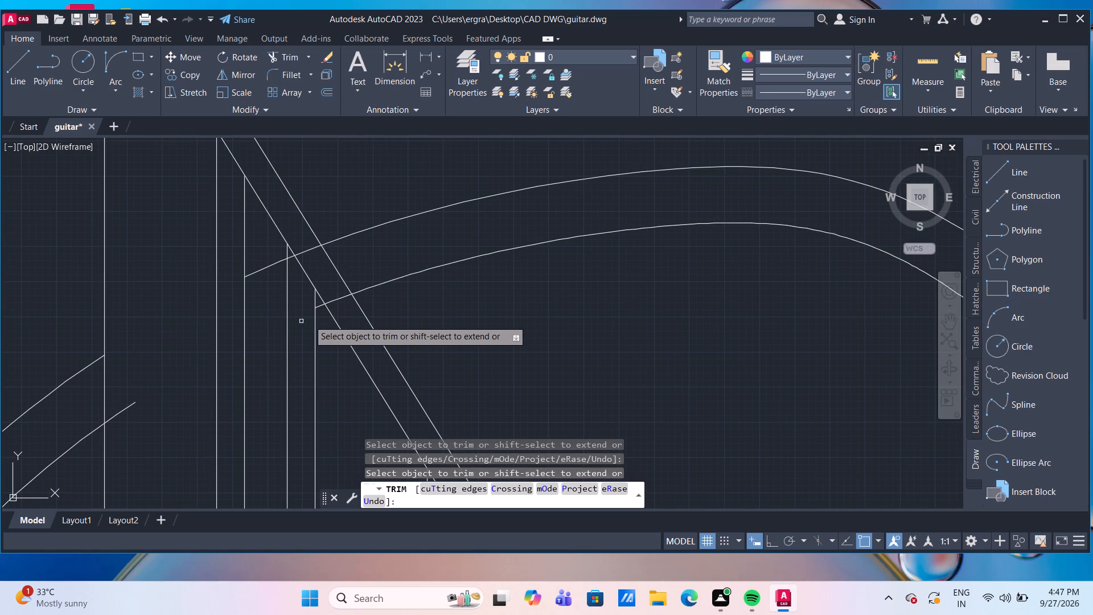
{"action": "left_click", "coordinate": [321, 306]}
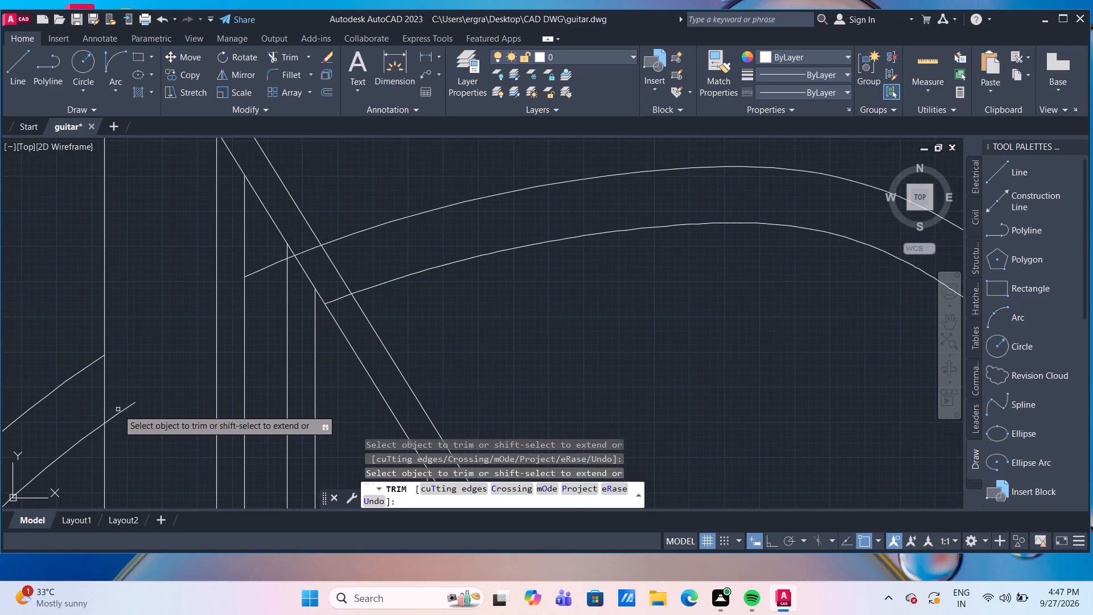
{"action": "left_click", "coordinate": [124, 412]}
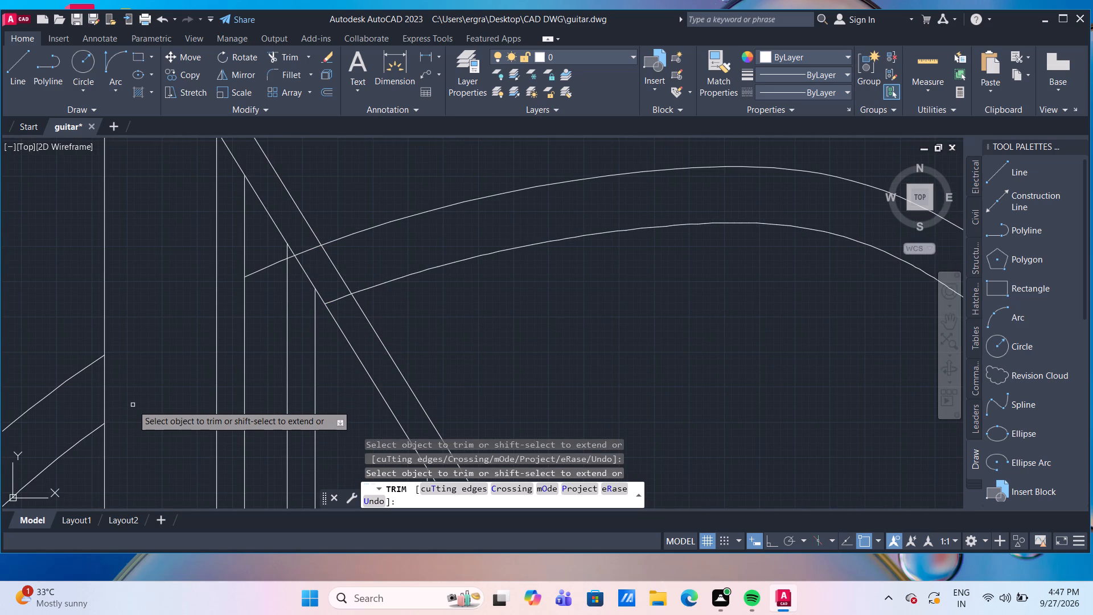
Trim the remaining piece of the inner arch lying between the sloping band's two lines.
{"action": "scroll", "coordinate": [133, 405], "scroll_direction": "down", "scroll_amount": 4}
{"action": "middle_click_drag", "start_coordinate": [273, 440], "coordinate": [310, 351]}
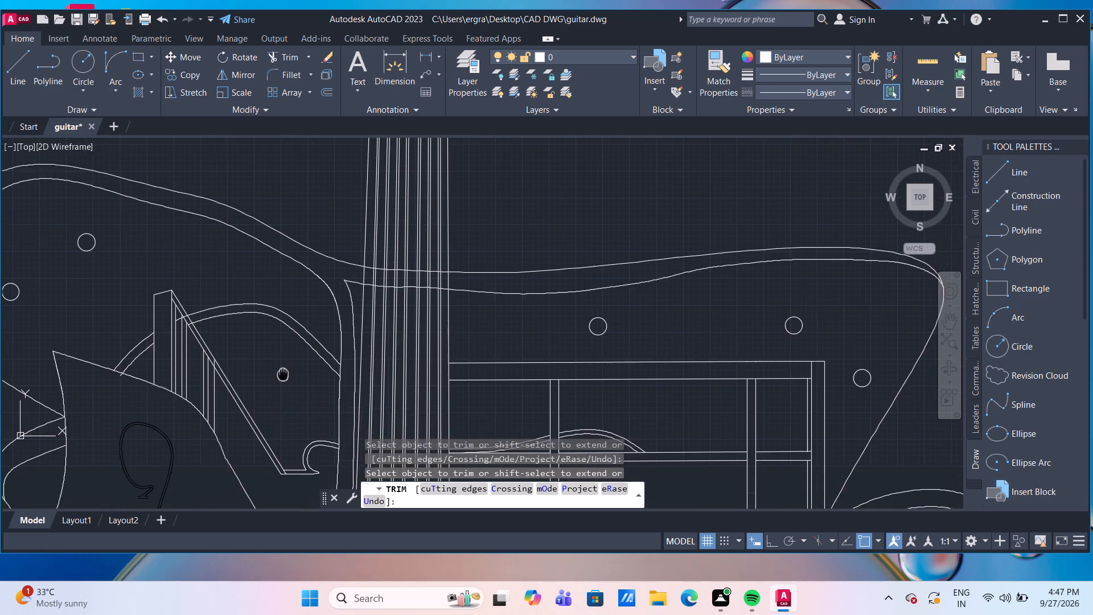
{"action": "middle_click_drag", "start_coordinate": [310, 351], "coordinate": [319, 346]}
{"action": "scroll", "coordinate": [233, 304], "scroll_direction": "up", "scroll_amount": 4}
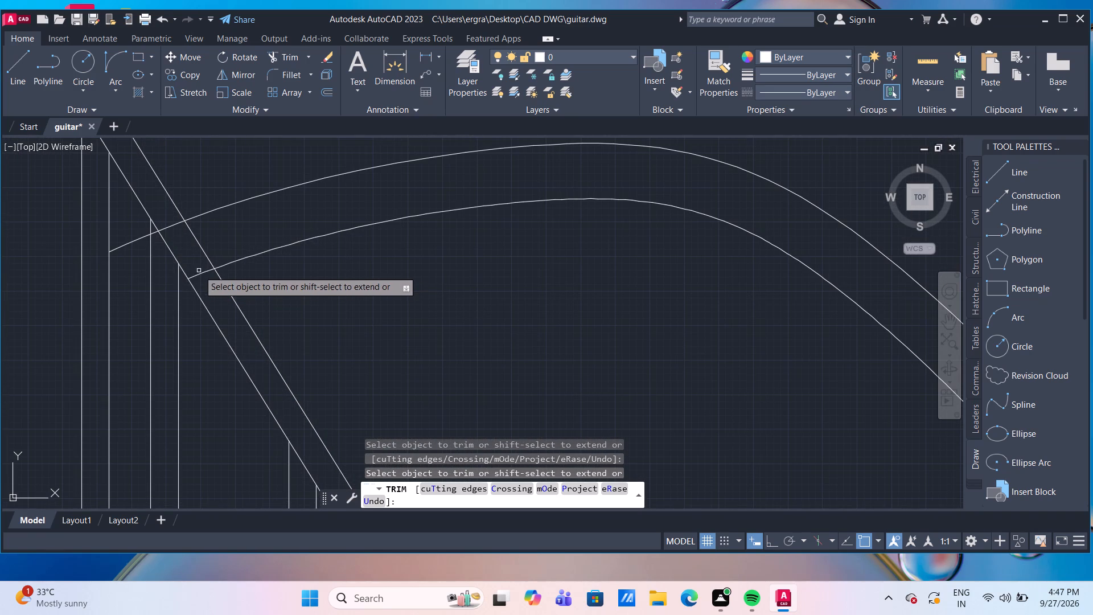
{"action": "left_click", "coordinate": [199, 274]}
{"action": "scroll", "coordinate": [354, 286], "scroll_direction": "down", "scroll_amount": 5}
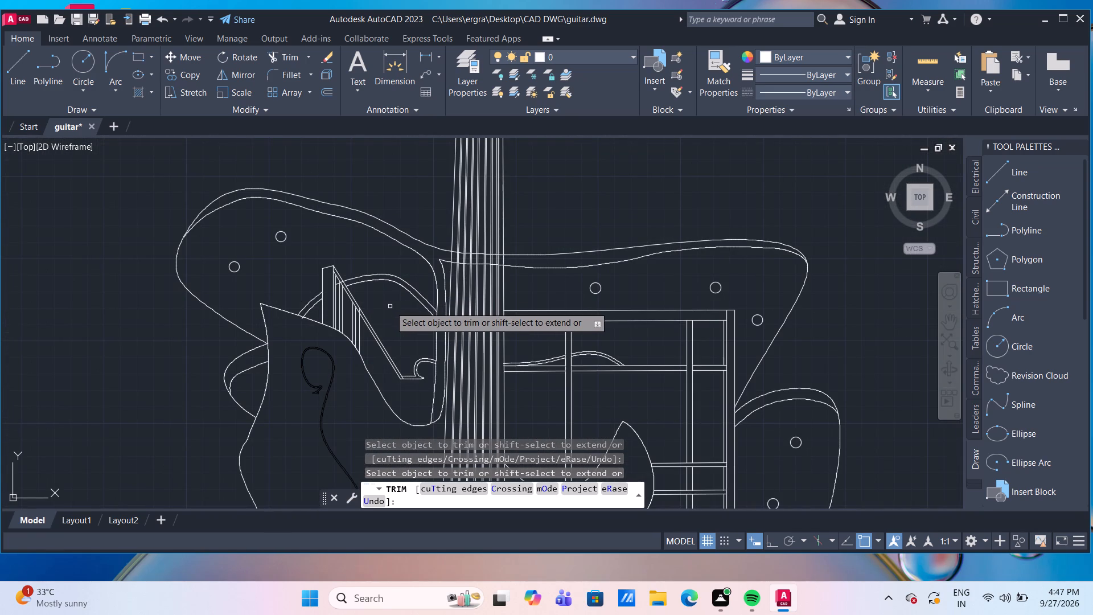
{"action": "key", "text": "Escape"}
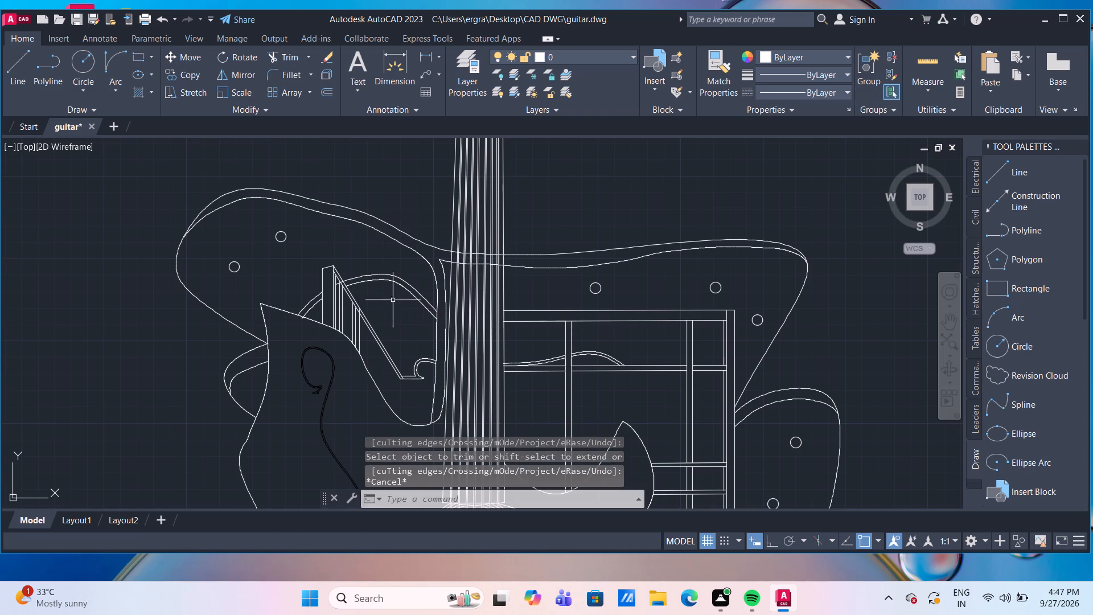
Draw a circle of radius 75 just beneath the inner arch, on the neck side of its crown.
{"action": "left_click", "coordinate": [84, 66]}
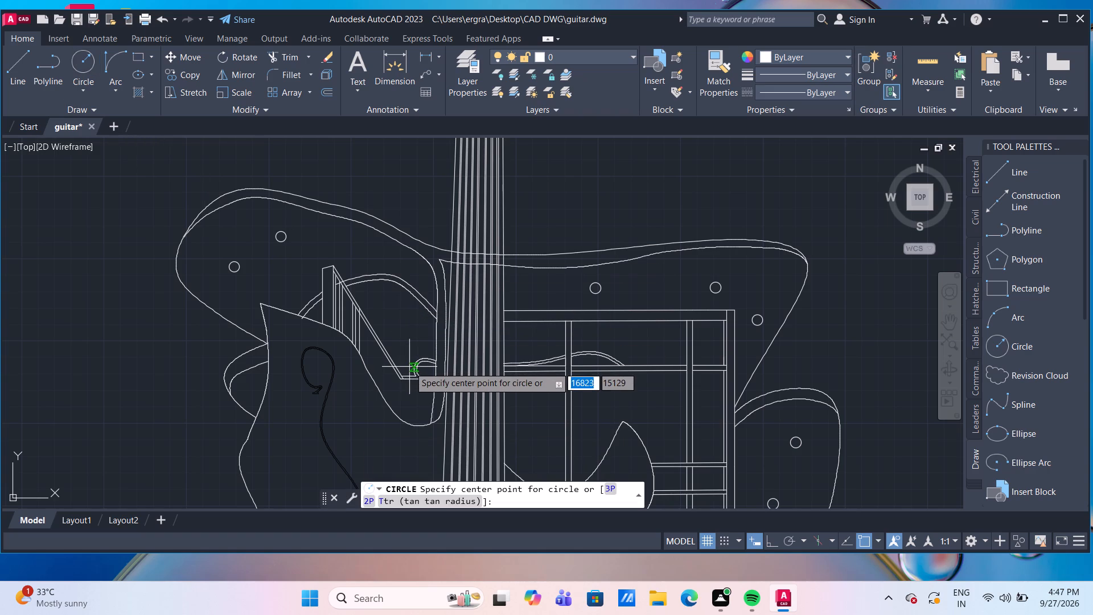
{"action": "scroll", "coordinate": [402, 316], "scroll_direction": "up", "scroll_amount": 3}
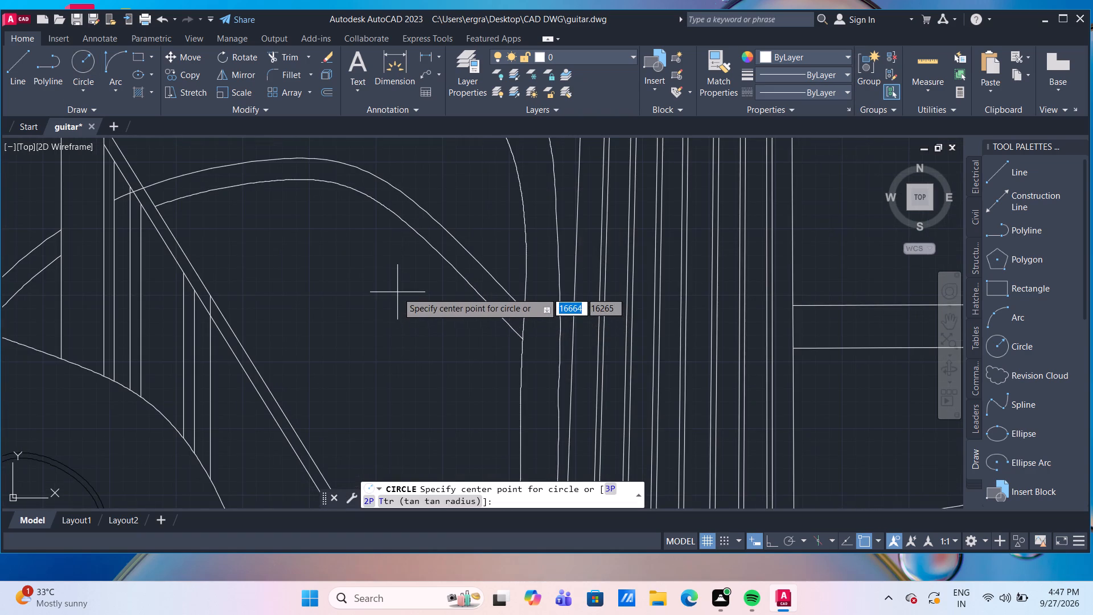
{"action": "scroll", "coordinate": [397, 292], "scroll_direction": "down", "scroll_amount": 2}
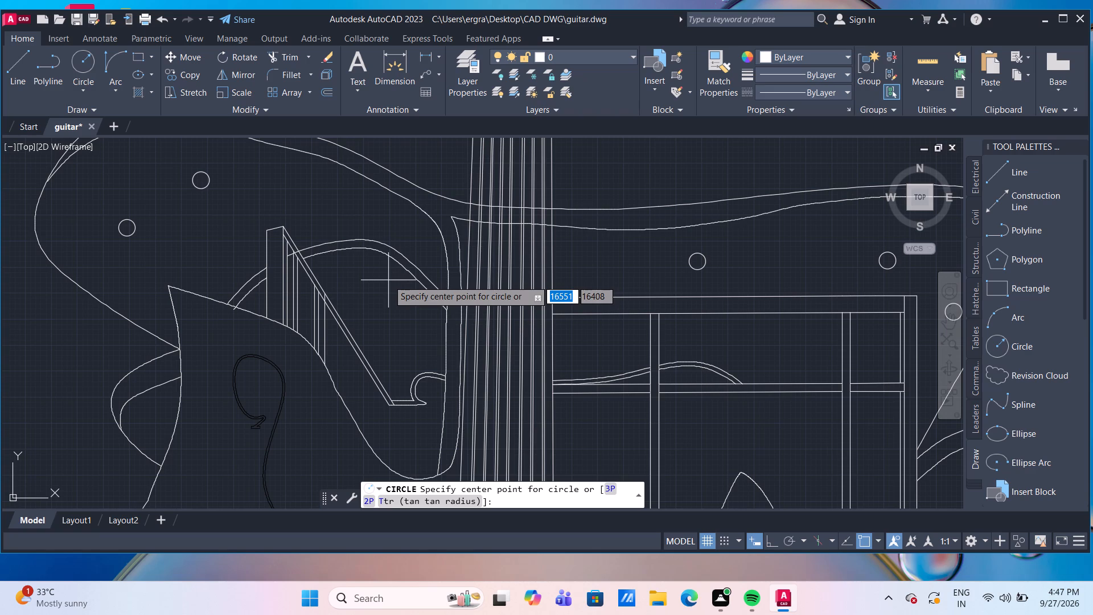
{"action": "left_click", "coordinate": [388, 280]}
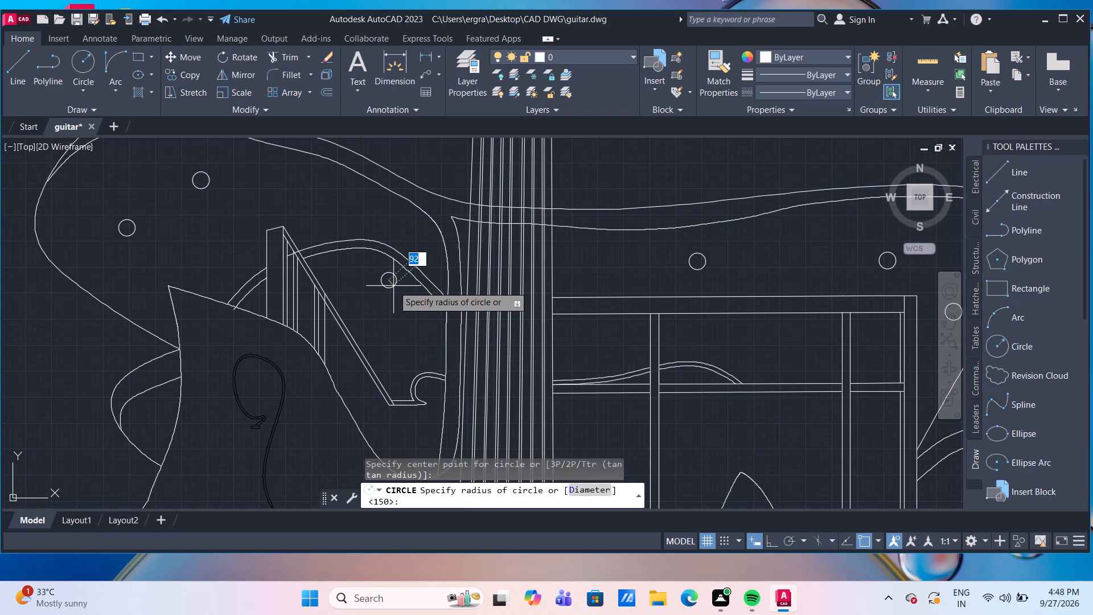
{"action": "type", "text": "75"}
{"action": "key", "text": "Return"}
Copy the radius 75 circle from its centre to two spots below it, between the sloping band and the neck-side edge.
{"action": "scroll", "coordinate": [391, 358], "scroll_direction": "down", "scroll_amount": 2}
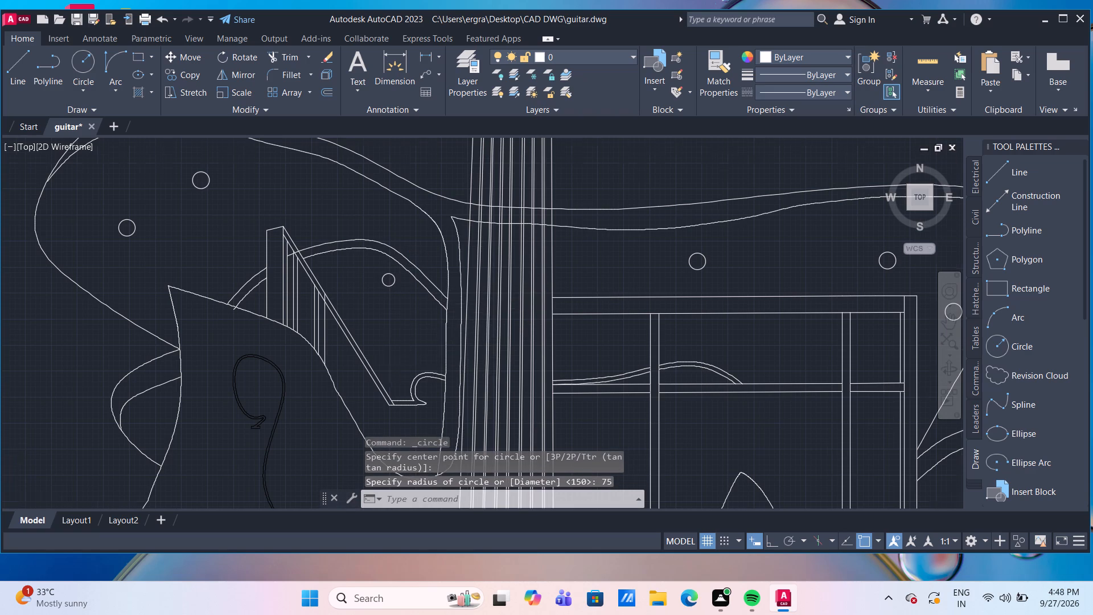
{"action": "scroll", "coordinate": [393, 318], "scroll_direction": "up", "scroll_amount": 2}
{"action": "left_click", "coordinate": [385, 343]}
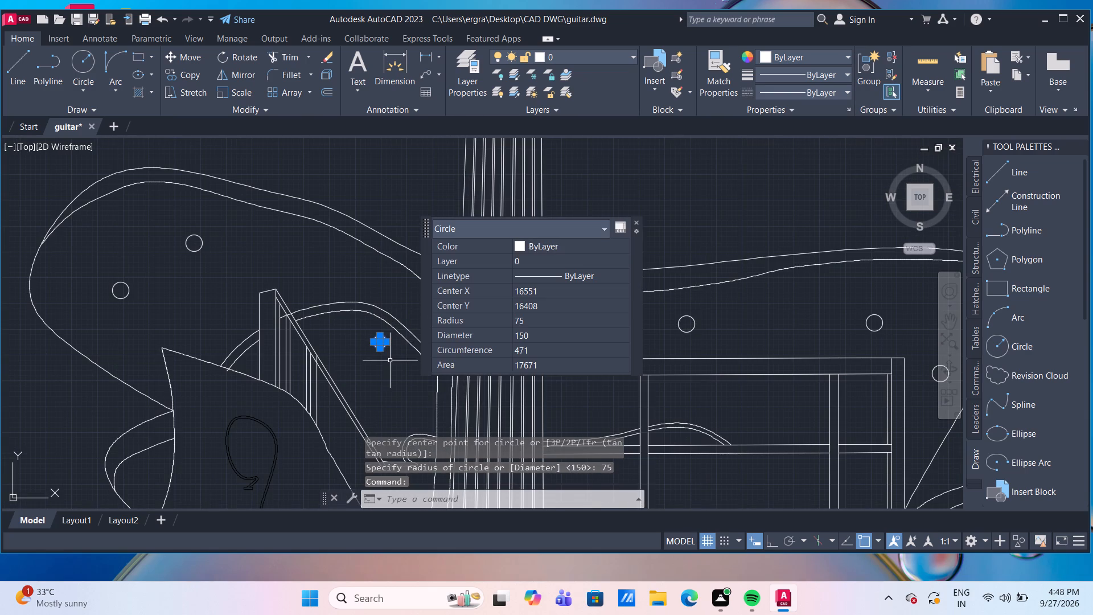
{"action": "type", "text": "co"}
{"action": "key", "text": "Return"}
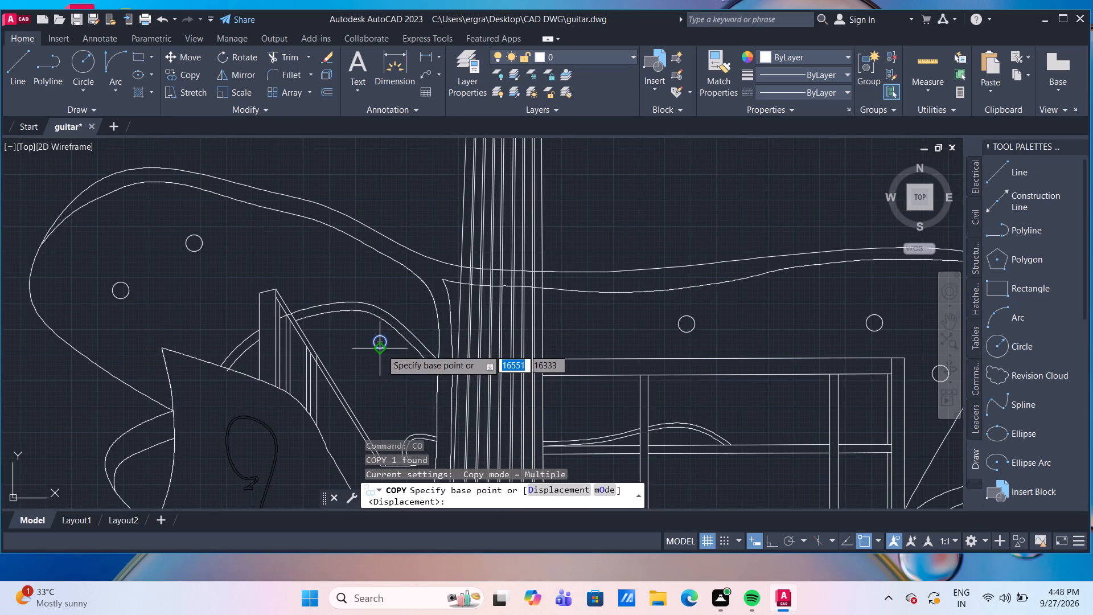
{"action": "left_click", "coordinate": [381, 343]}
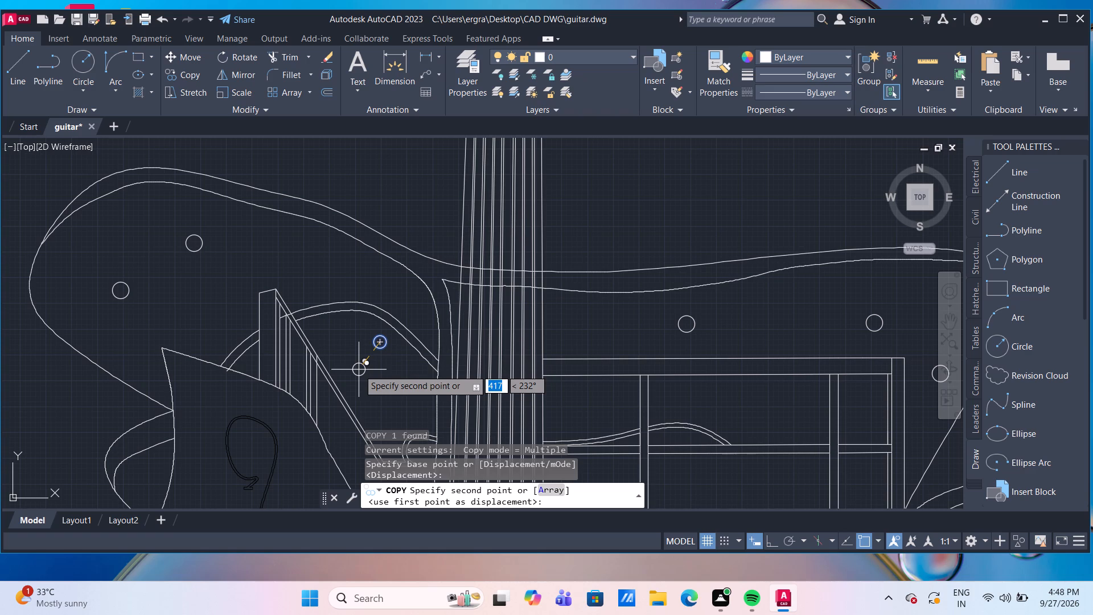
{"action": "left_click", "coordinate": [357, 373]}
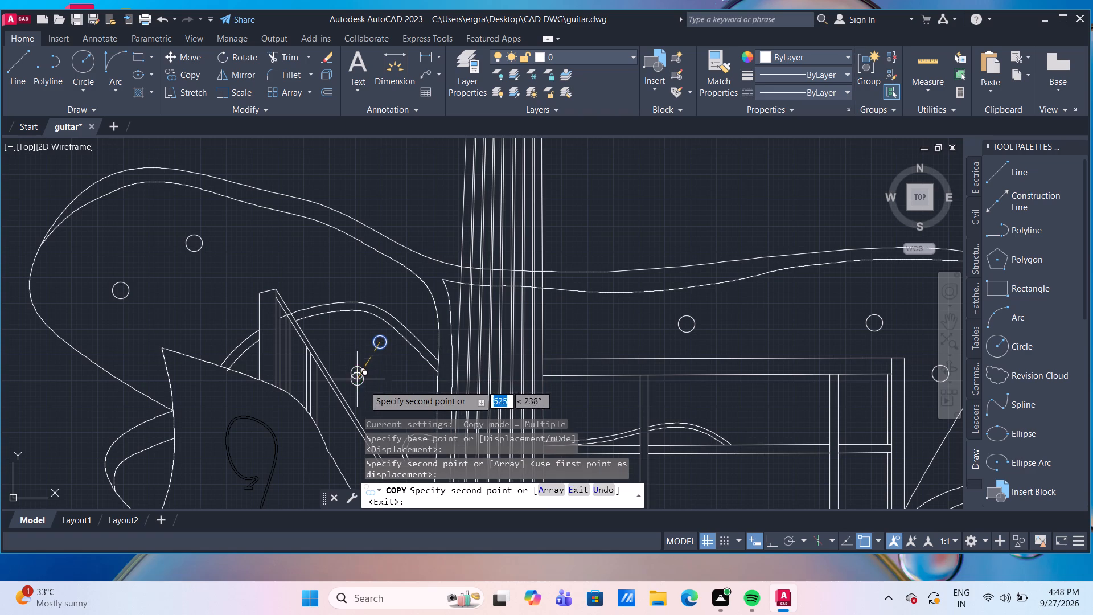
{"action": "middle_click_drag", "start_coordinate": [379, 399], "coordinate": [330, 302]}
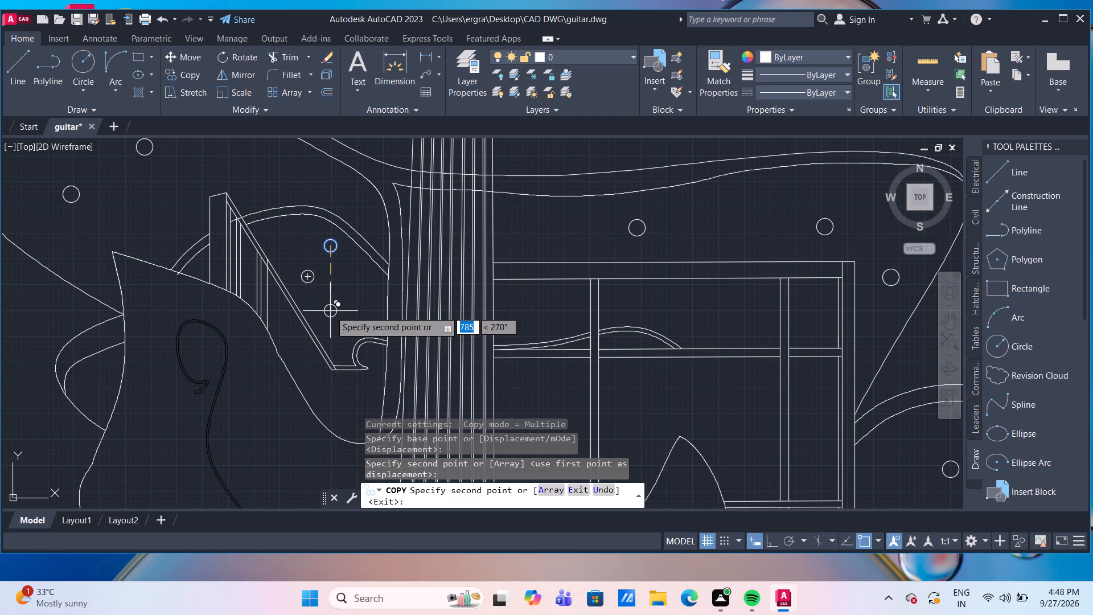
{"action": "left_click", "coordinate": [330, 311]}
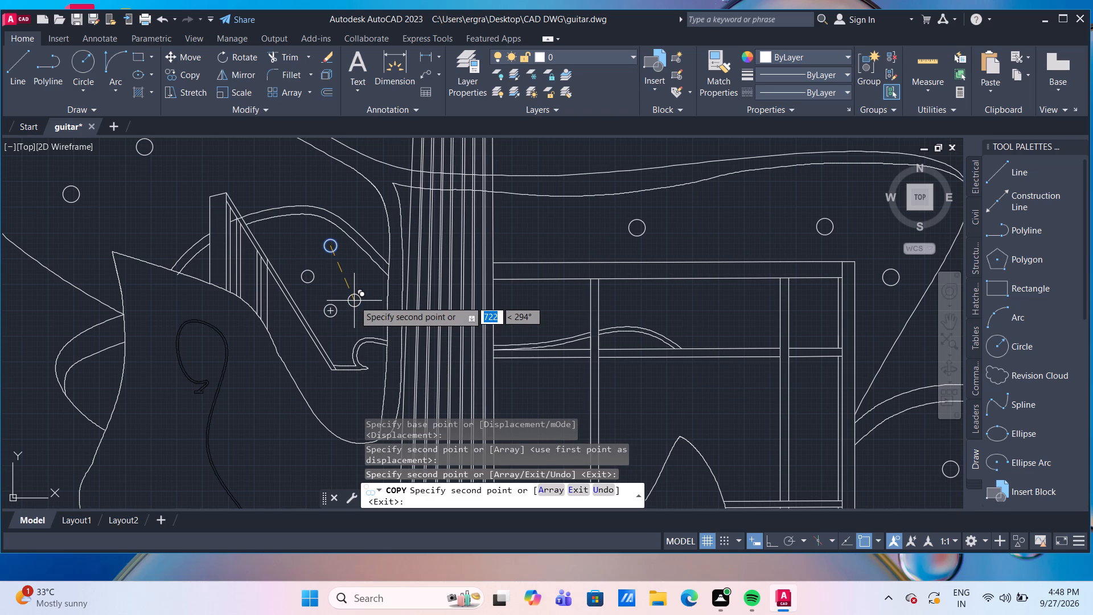
Place ten more circle copies in the grid right of the neck: one above the horizontal double rail, nine scattered between it and the body's pointed horn.
{"action": "middle_click_drag", "start_coordinate": [697, 311], "coordinate": [402, 204]}
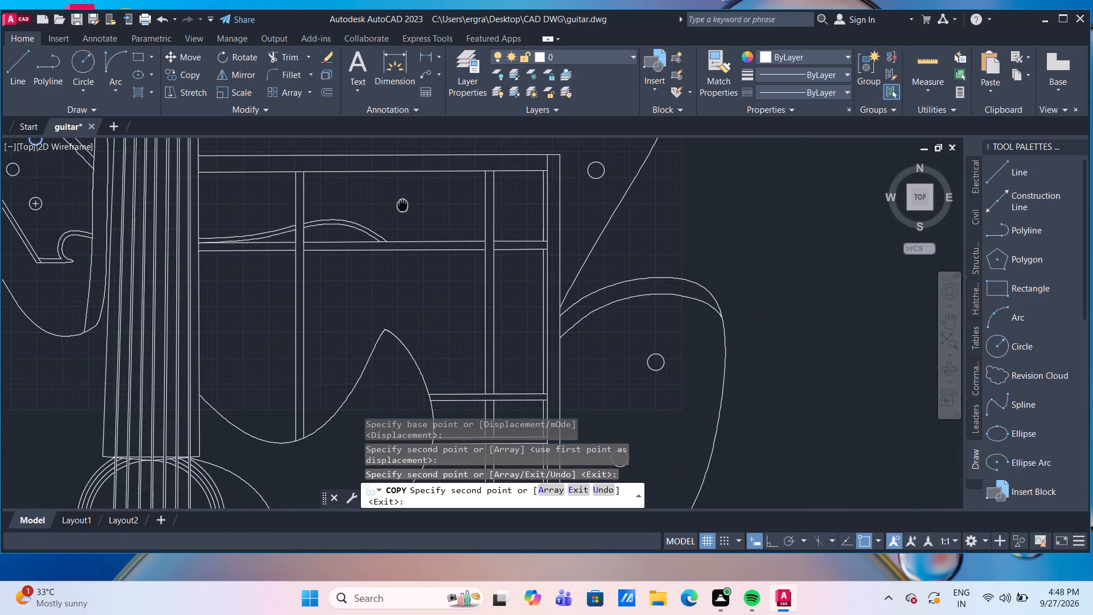
{"action": "scroll", "coordinate": [402, 204], "scroll_direction": "down", "scroll_amount": 1}
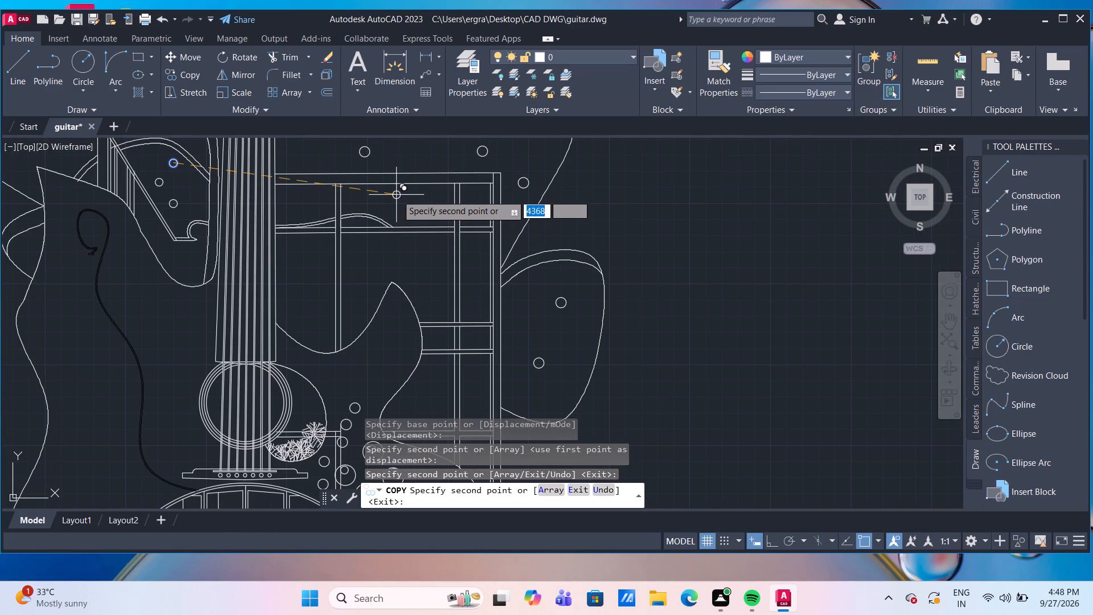
{"action": "left_click", "coordinate": [400, 195]}
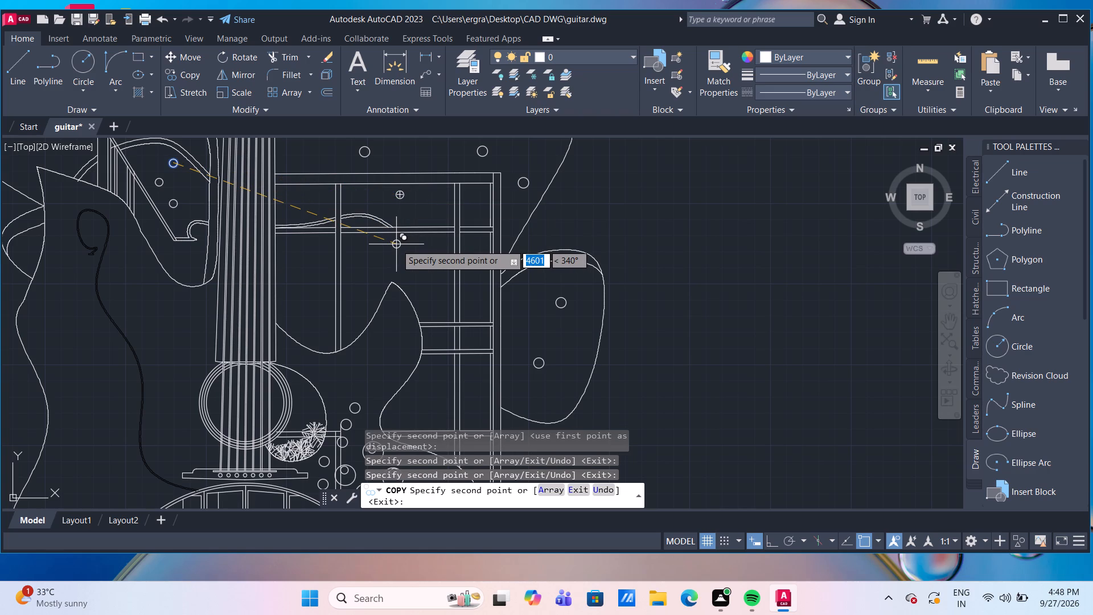
{"action": "scroll", "coordinate": [396, 238], "scroll_direction": "up", "scroll_amount": 2}
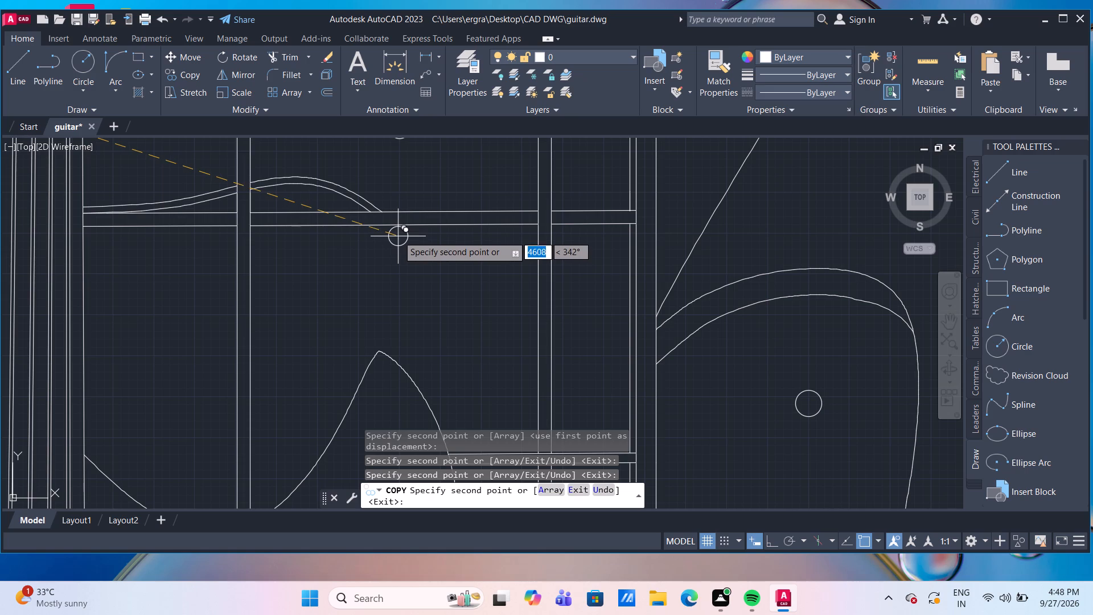
{"action": "left_click", "coordinate": [398, 235]}
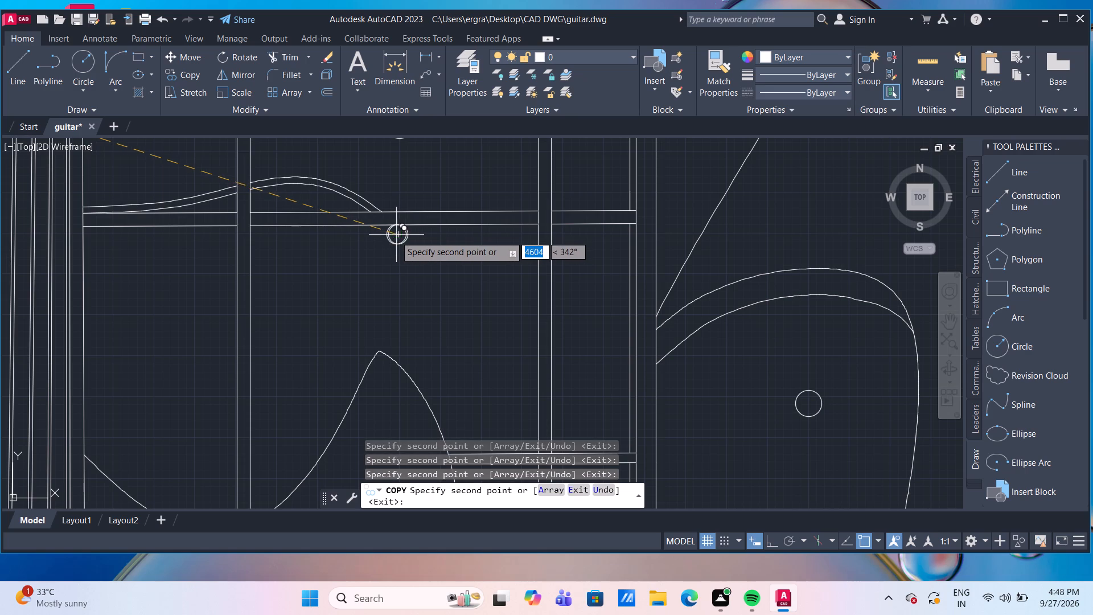
{"action": "left_click", "coordinate": [381, 285]}
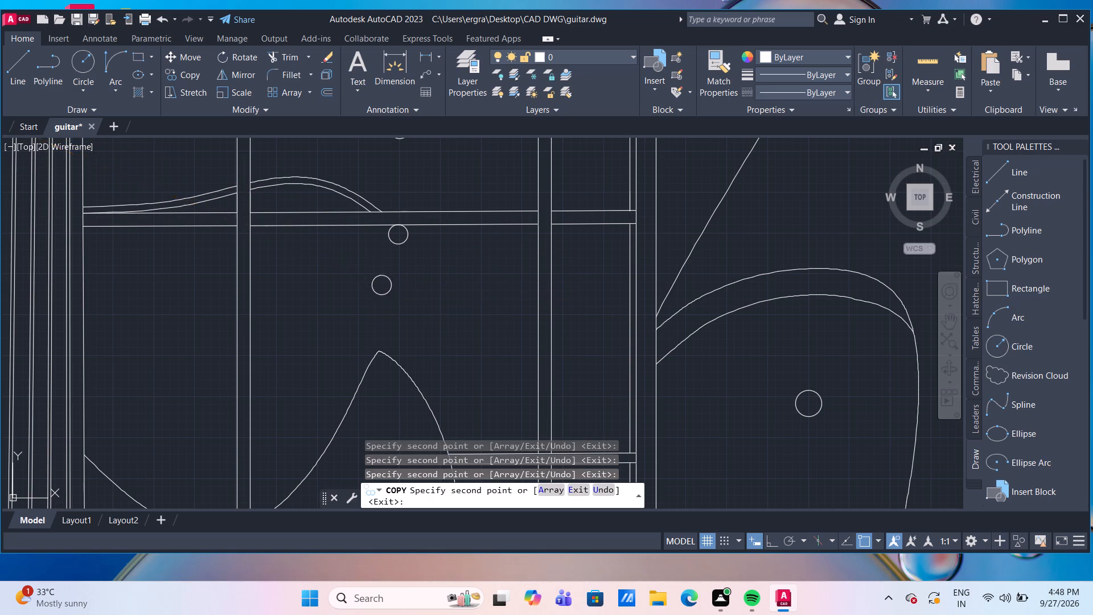
{"action": "left_click", "coordinate": [364, 335]}
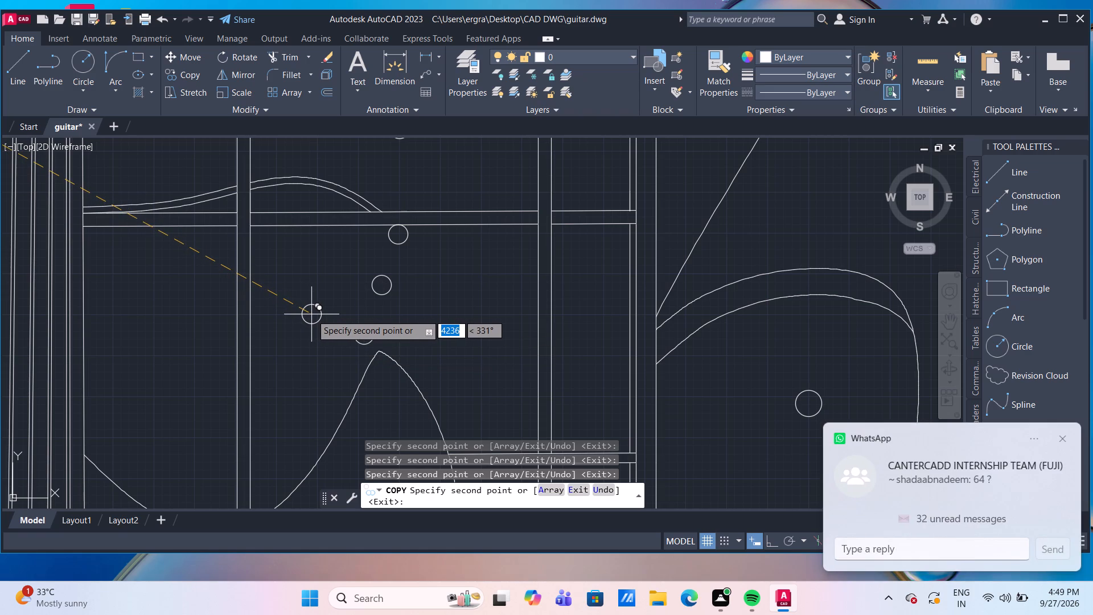
{"action": "left_click", "coordinate": [311, 314]}
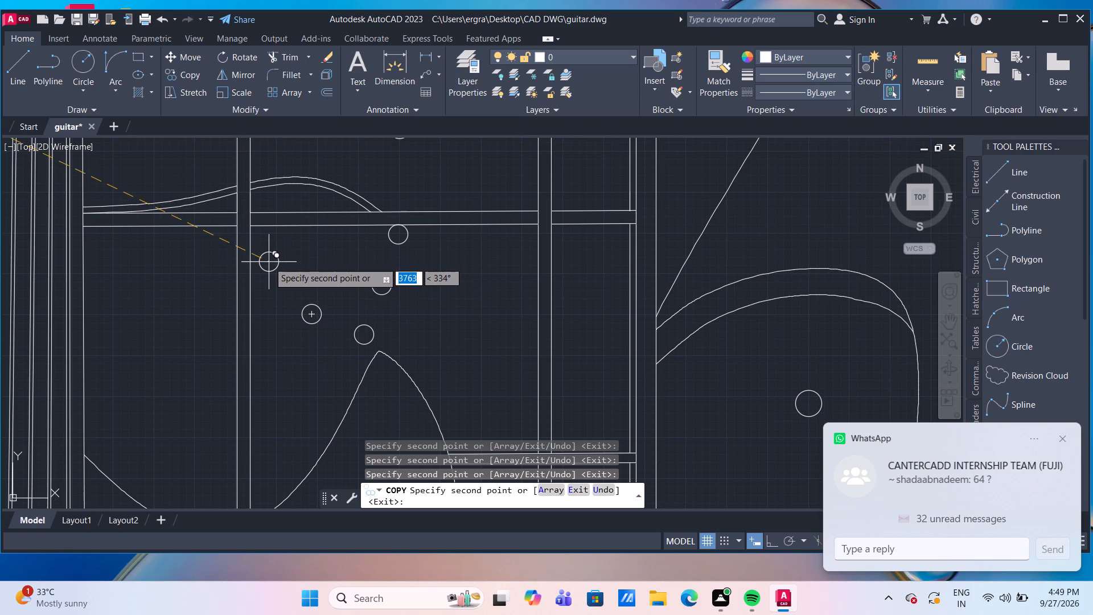
{"action": "left_click", "coordinate": [269, 262]}
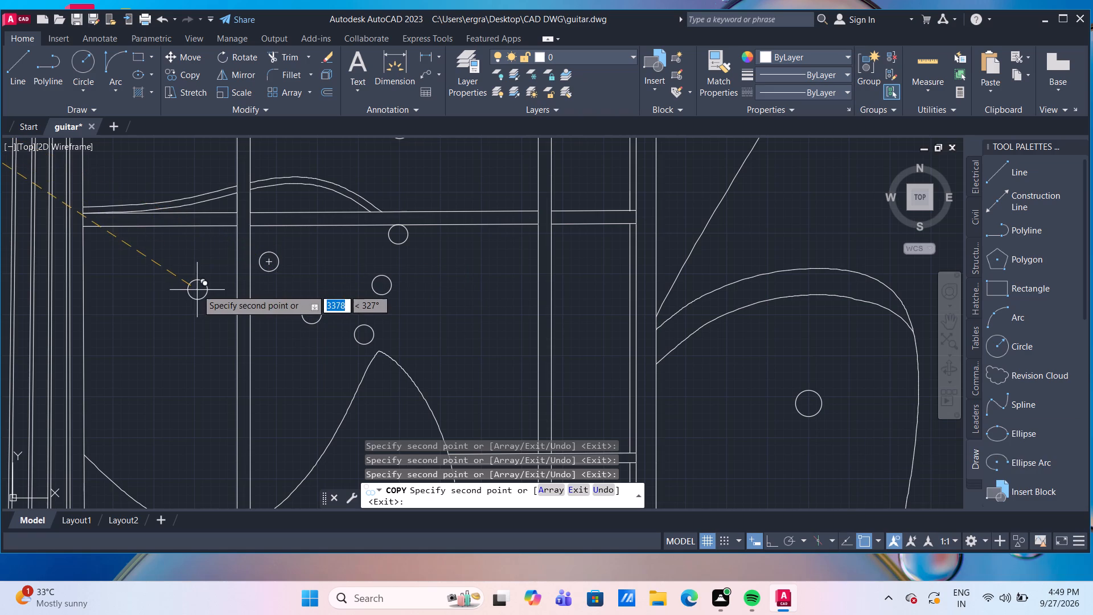
{"action": "left_click", "coordinate": [209, 292]}
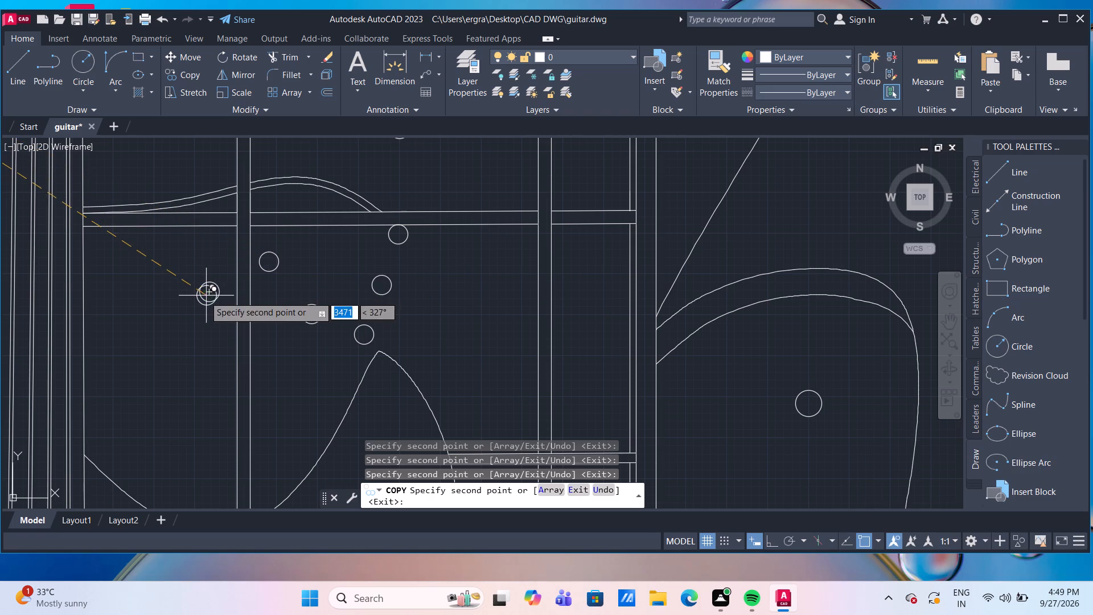
{"action": "left_click", "coordinate": [124, 325]}
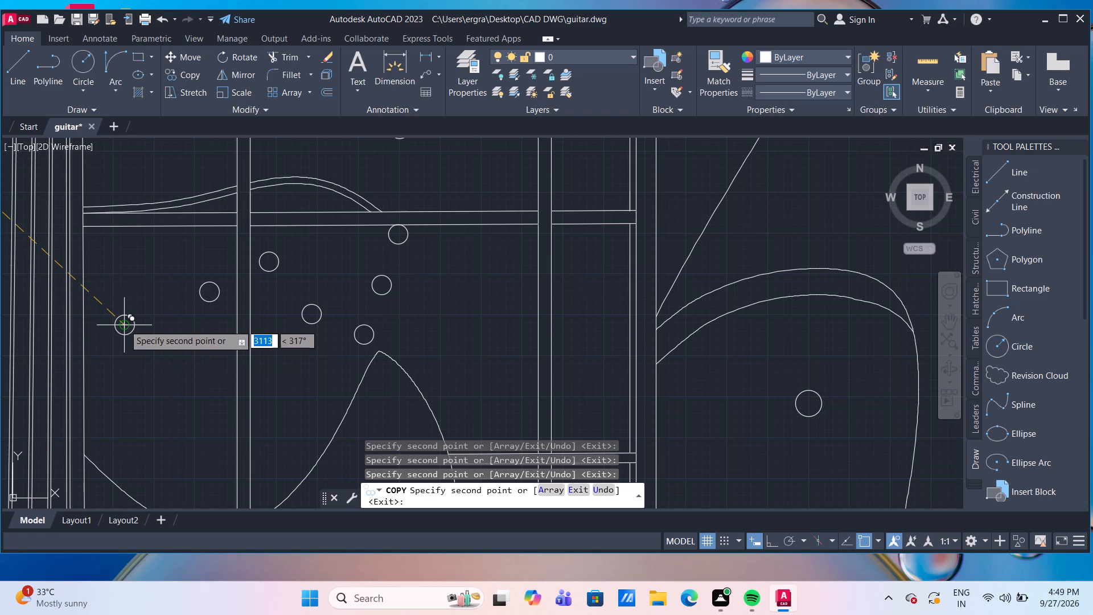
{"action": "left_click", "coordinate": [465, 277]}
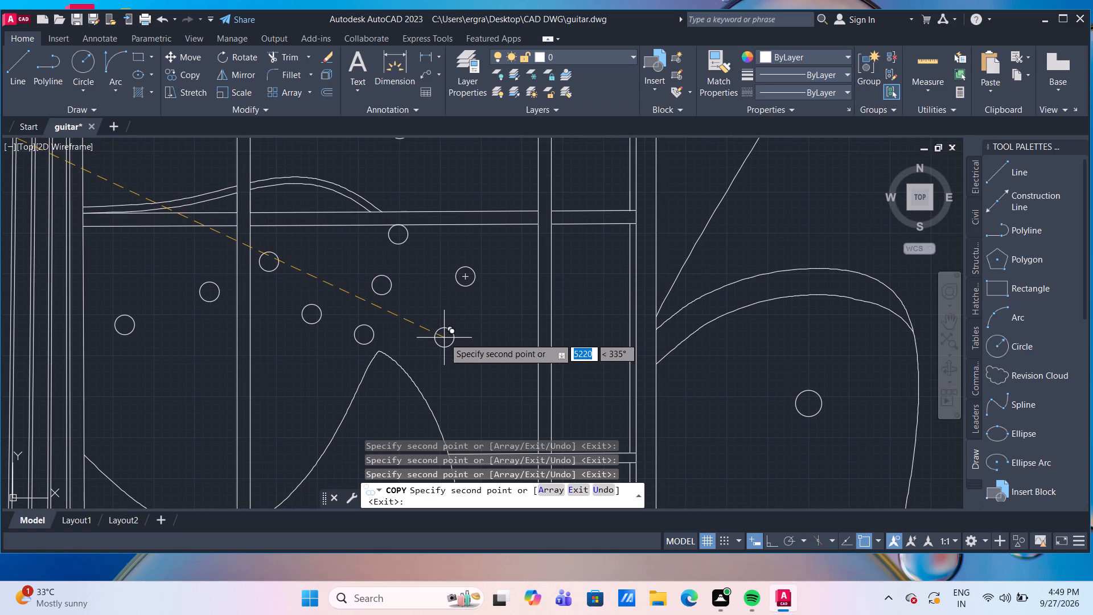
{"action": "left_click", "coordinate": [444, 338]}
{"action": "key", "text": "Escape"}
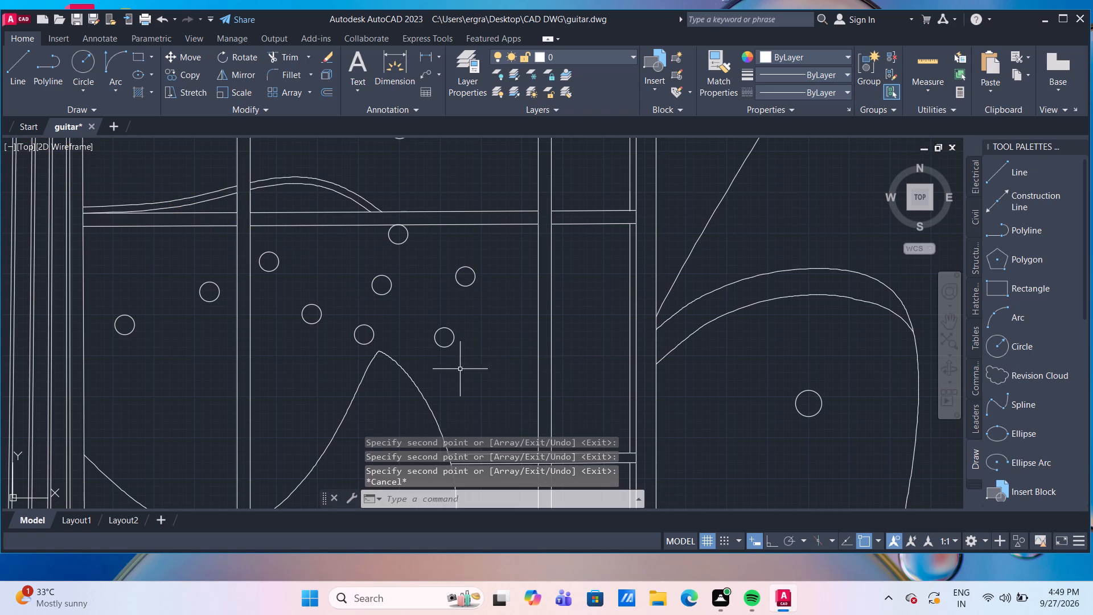
Set the radius to 50 for five circles below the rail: the two nearest the neck, the two farthest from it, and the middle one above the horn.
{"action": "left_click_drag", "start_coordinate": [471, 368], "coordinate": [471, 348]}
{"action": "left_click", "coordinate": [443, 257]}
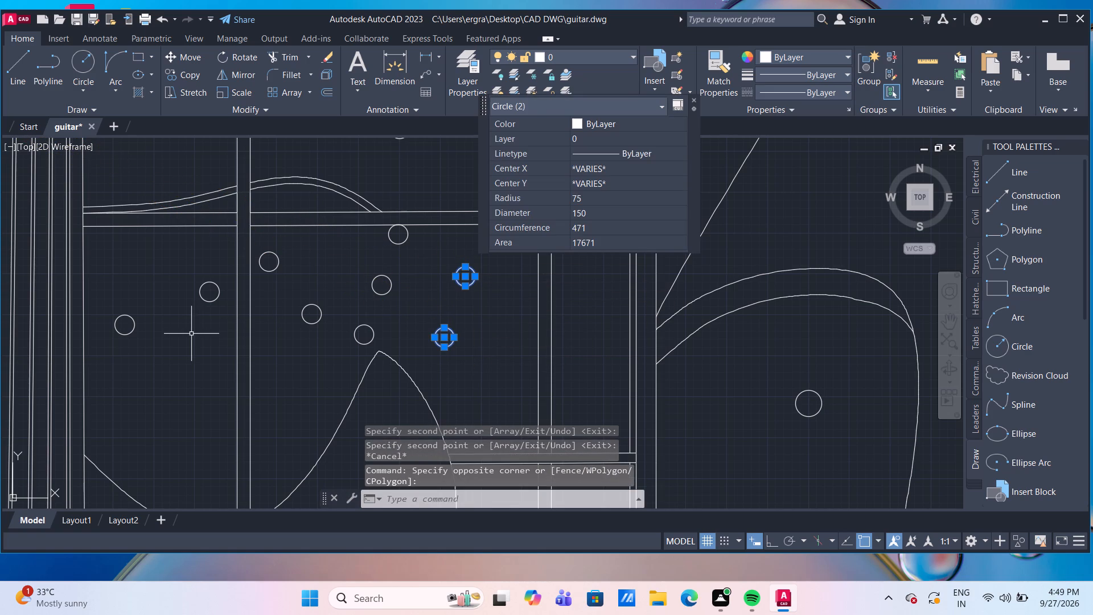
{"action": "left_click", "coordinate": [210, 321]}
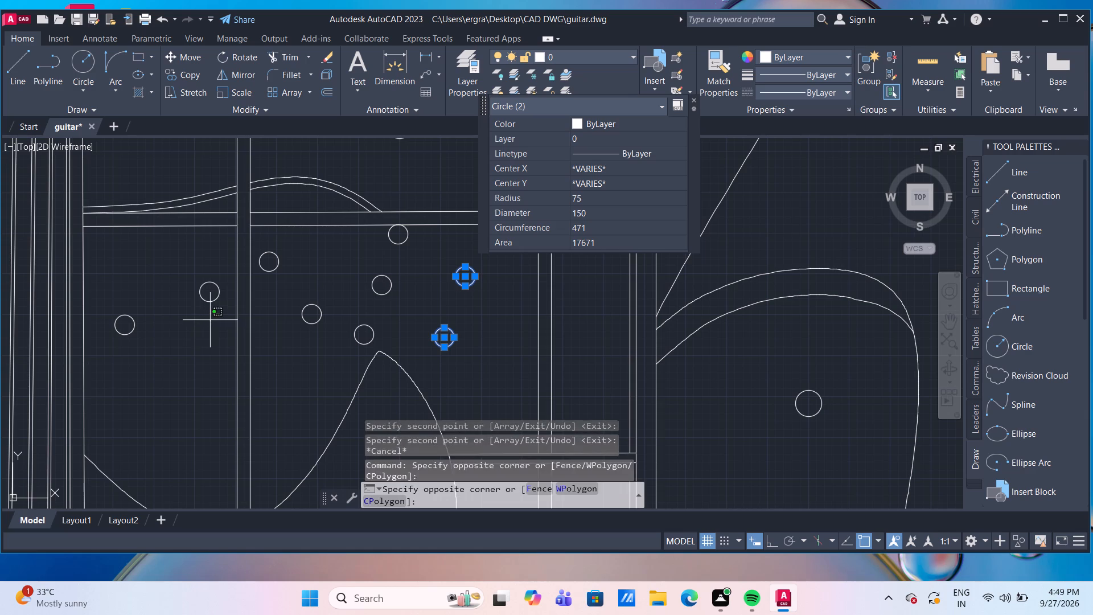
{"action": "left_click", "coordinate": [155, 279]}
{"action": "left_click_drag", "start_coordinate": [147, 355], "coordinate": [139, 338]}
{"action": "left_click", "coordinate": [118, 305]}
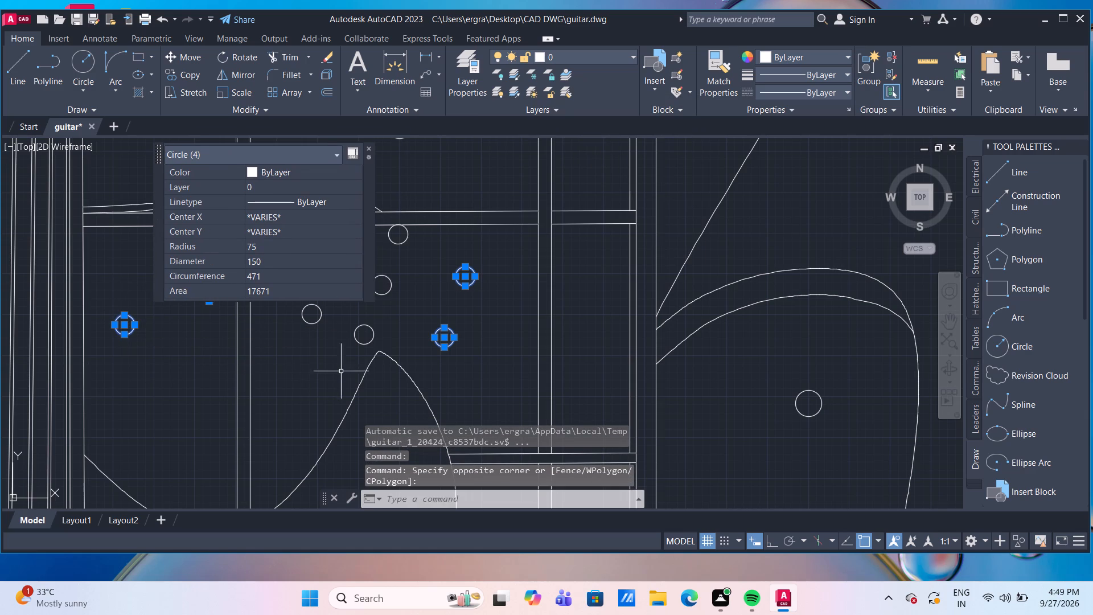
{"action": "left_click", "coordinate": [402, 292]}
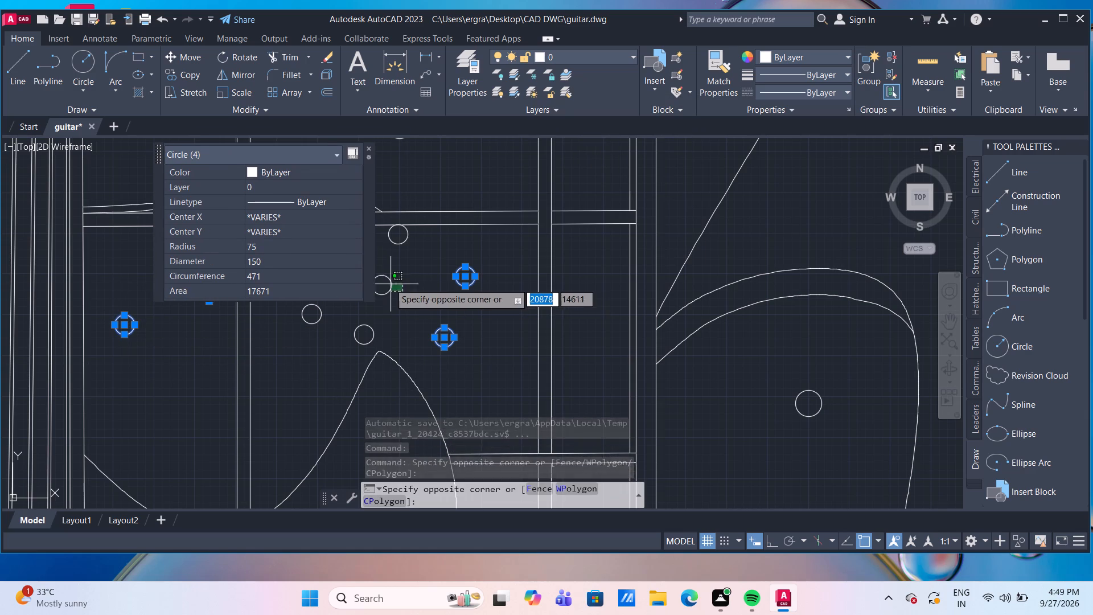
{"action": "left_click", "coordinate": [387, 281]}
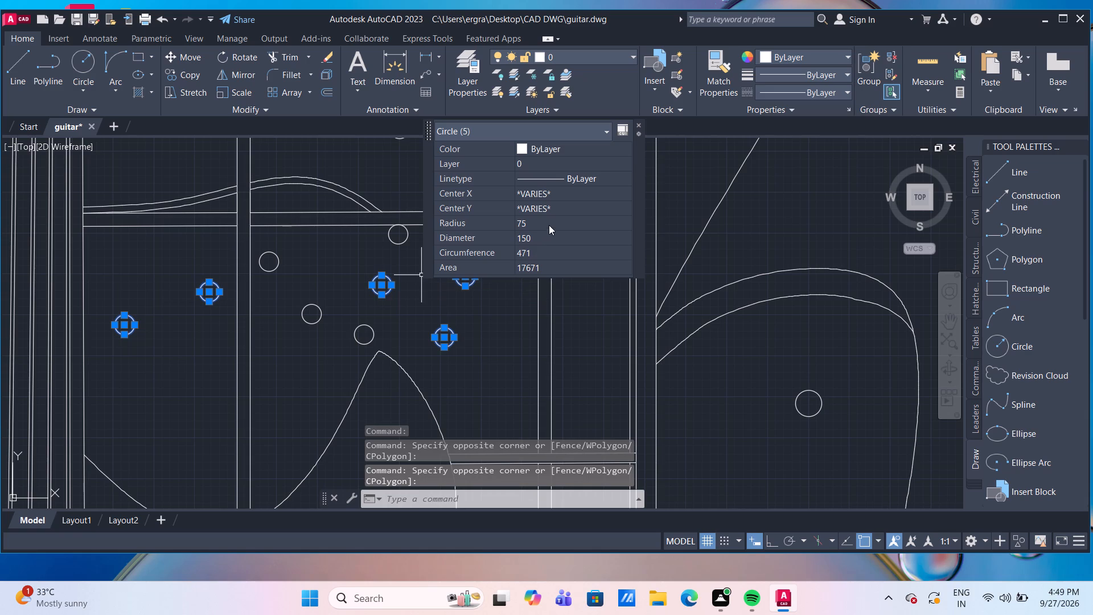
{"action": "left_click", "coordinate": [549, 225]}
{"action": "type", "text": "50"}
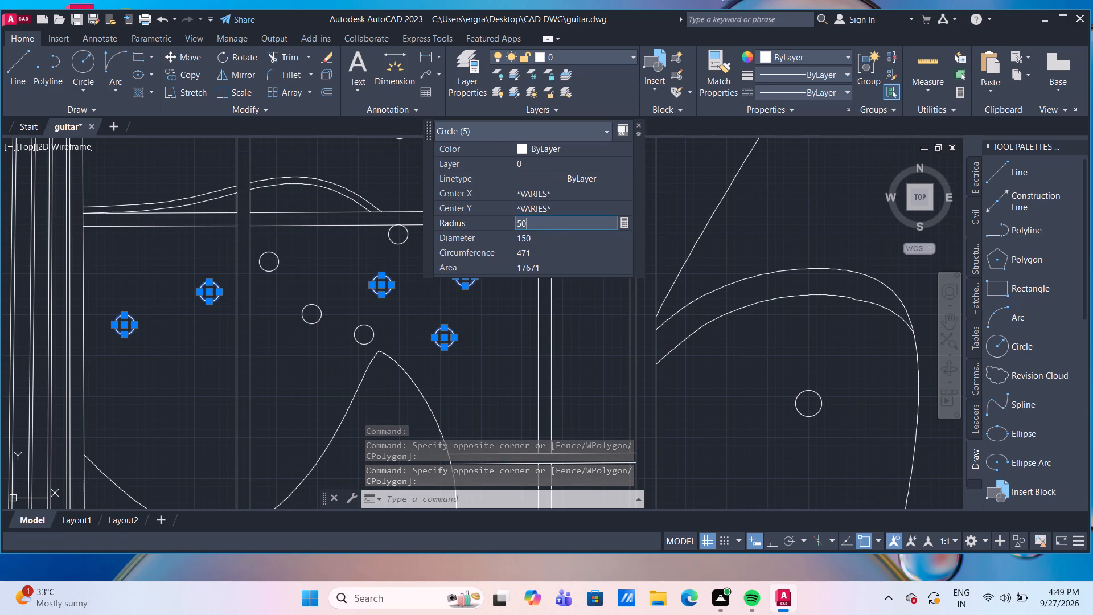
{"action": "key", "text": "Return"}
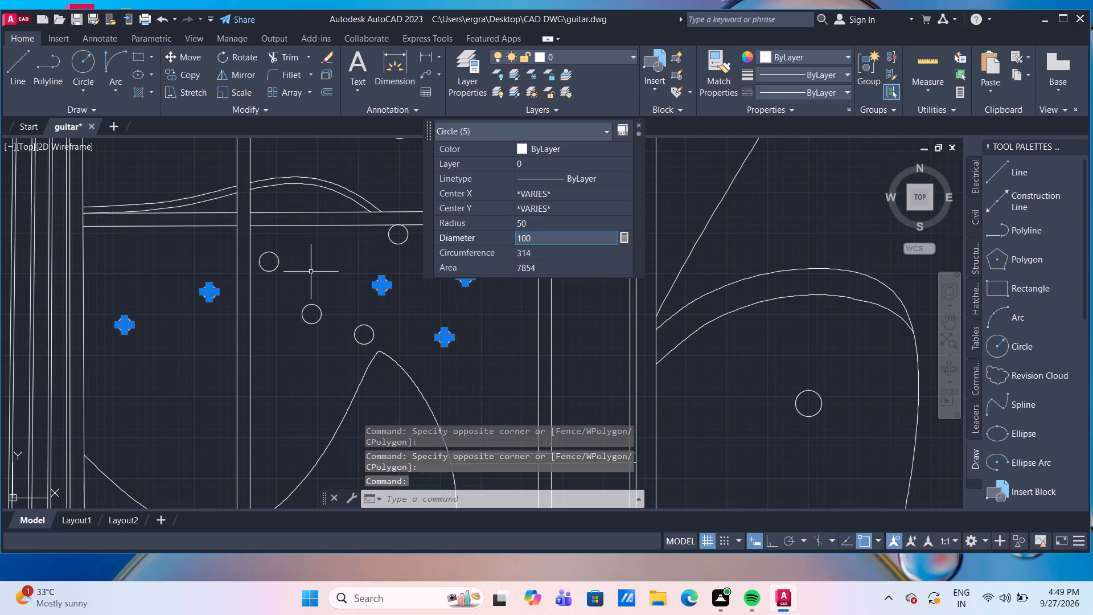
{"action": "key", "text": "Escape"}
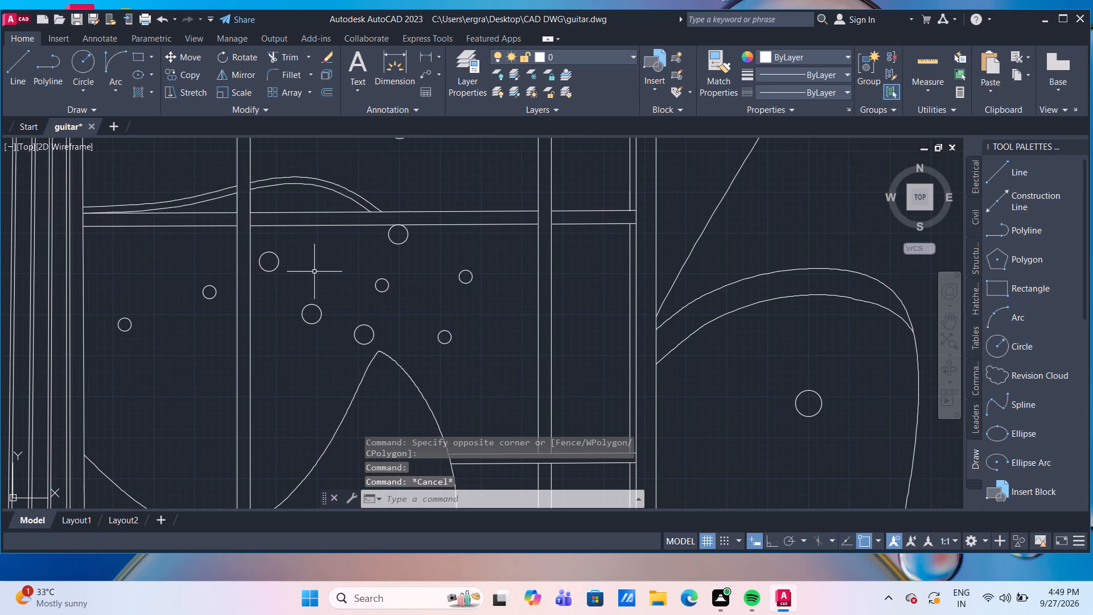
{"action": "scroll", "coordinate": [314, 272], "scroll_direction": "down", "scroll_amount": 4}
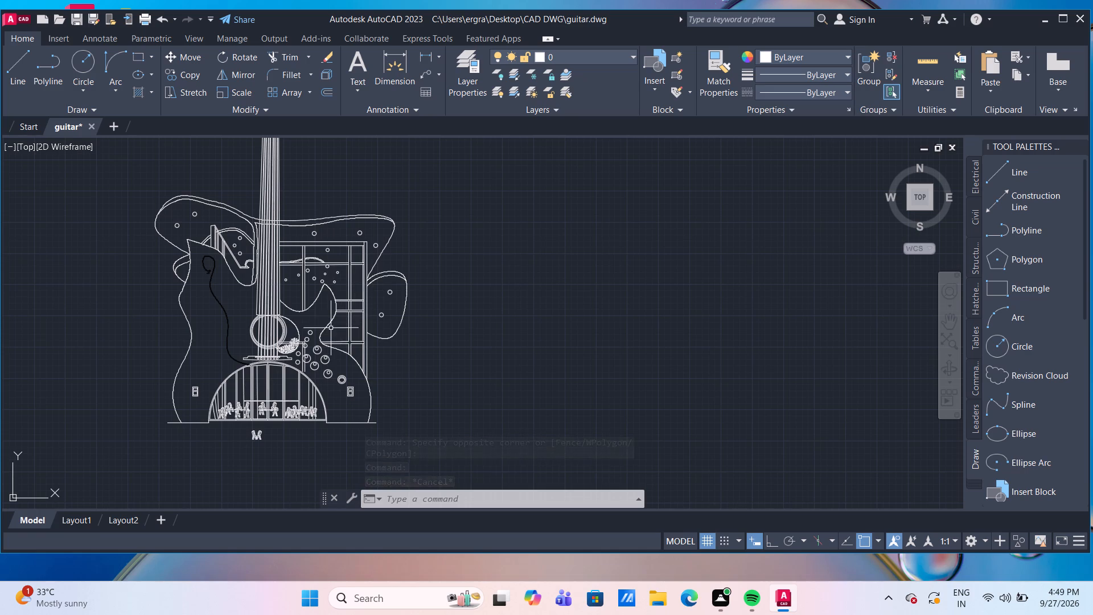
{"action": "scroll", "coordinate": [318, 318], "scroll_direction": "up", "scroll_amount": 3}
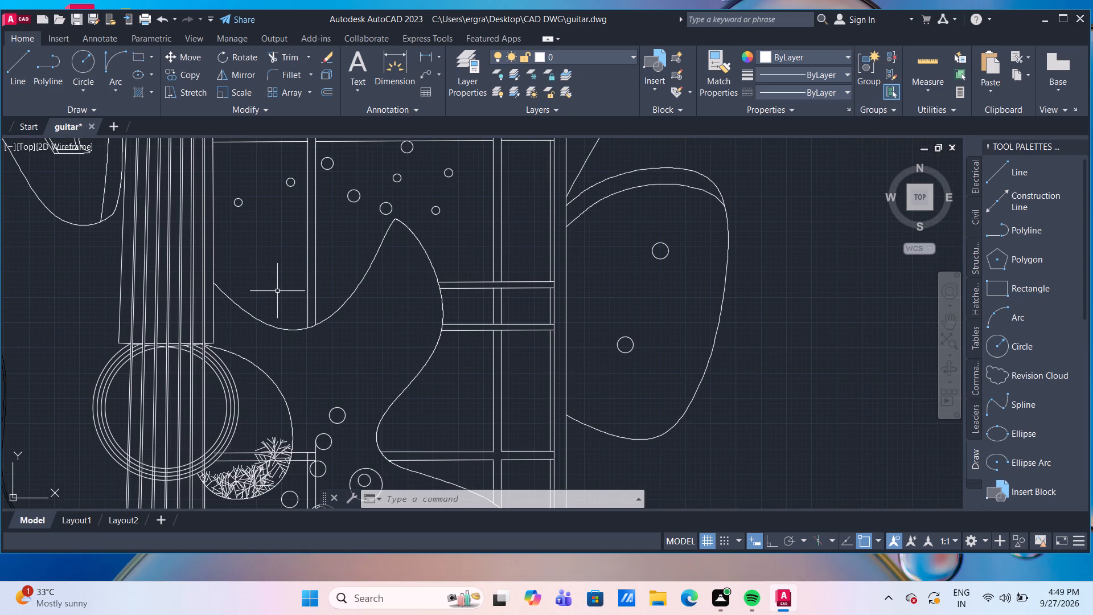
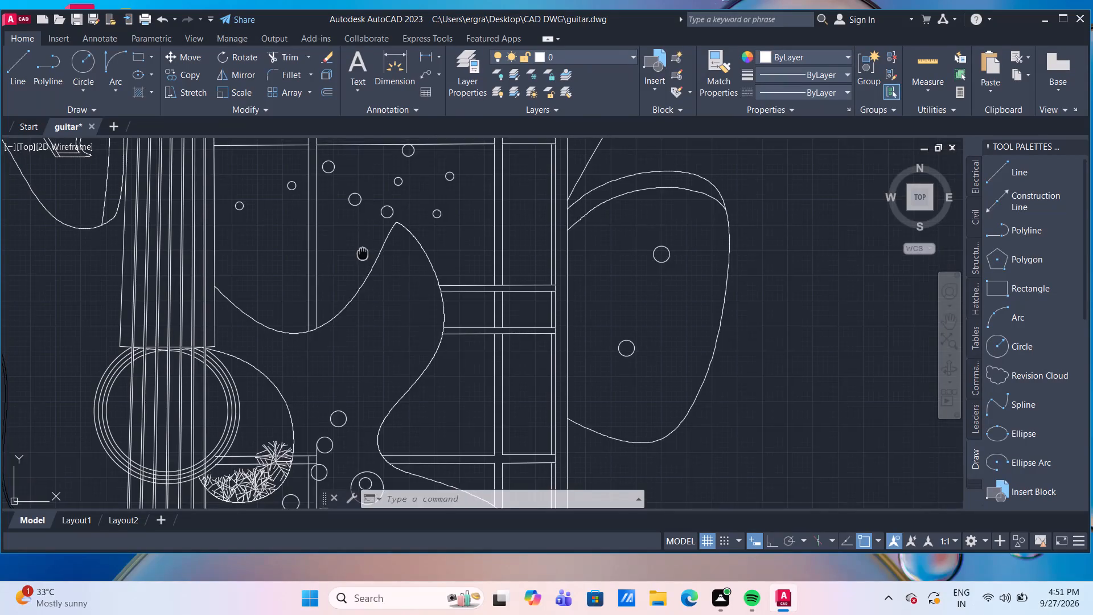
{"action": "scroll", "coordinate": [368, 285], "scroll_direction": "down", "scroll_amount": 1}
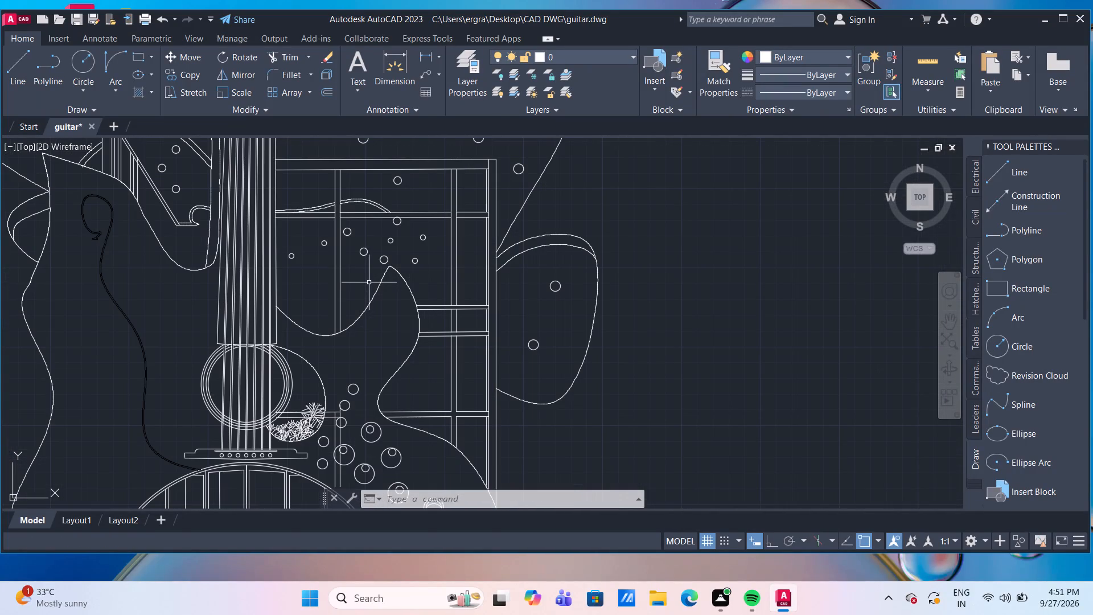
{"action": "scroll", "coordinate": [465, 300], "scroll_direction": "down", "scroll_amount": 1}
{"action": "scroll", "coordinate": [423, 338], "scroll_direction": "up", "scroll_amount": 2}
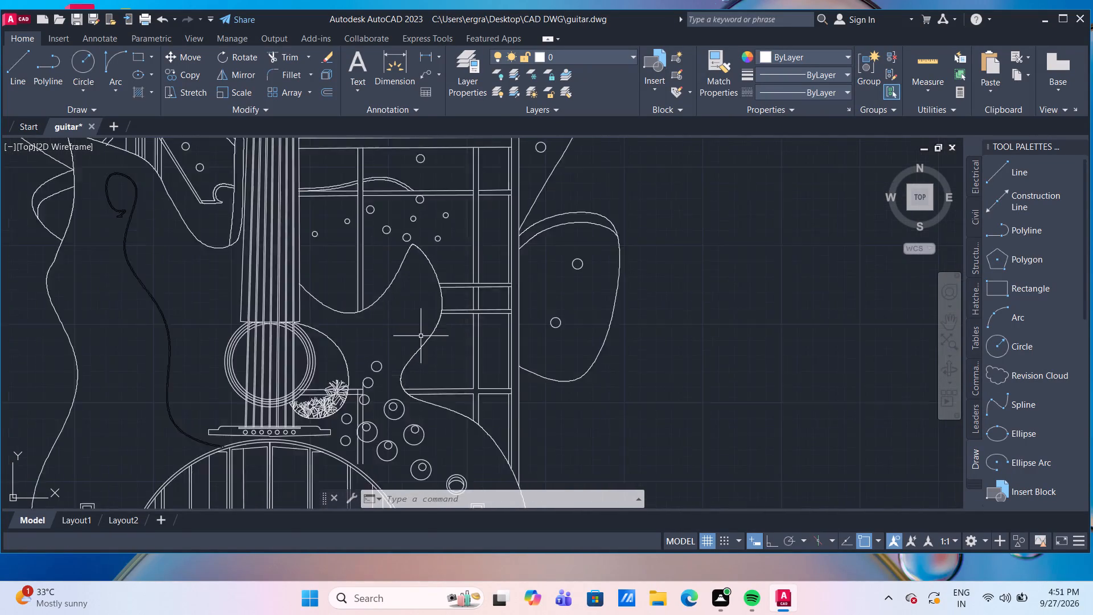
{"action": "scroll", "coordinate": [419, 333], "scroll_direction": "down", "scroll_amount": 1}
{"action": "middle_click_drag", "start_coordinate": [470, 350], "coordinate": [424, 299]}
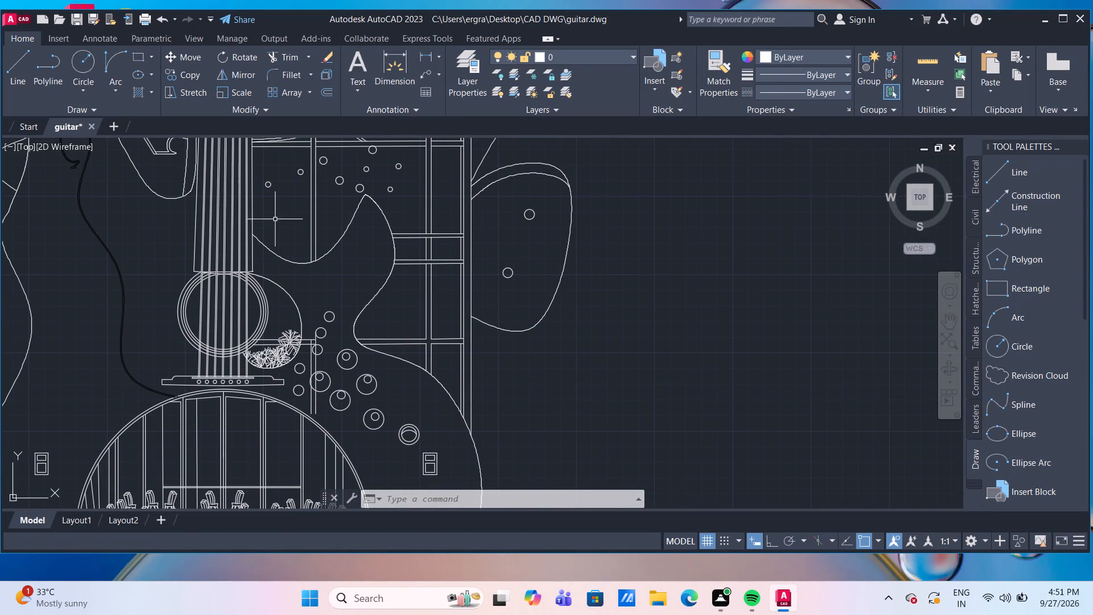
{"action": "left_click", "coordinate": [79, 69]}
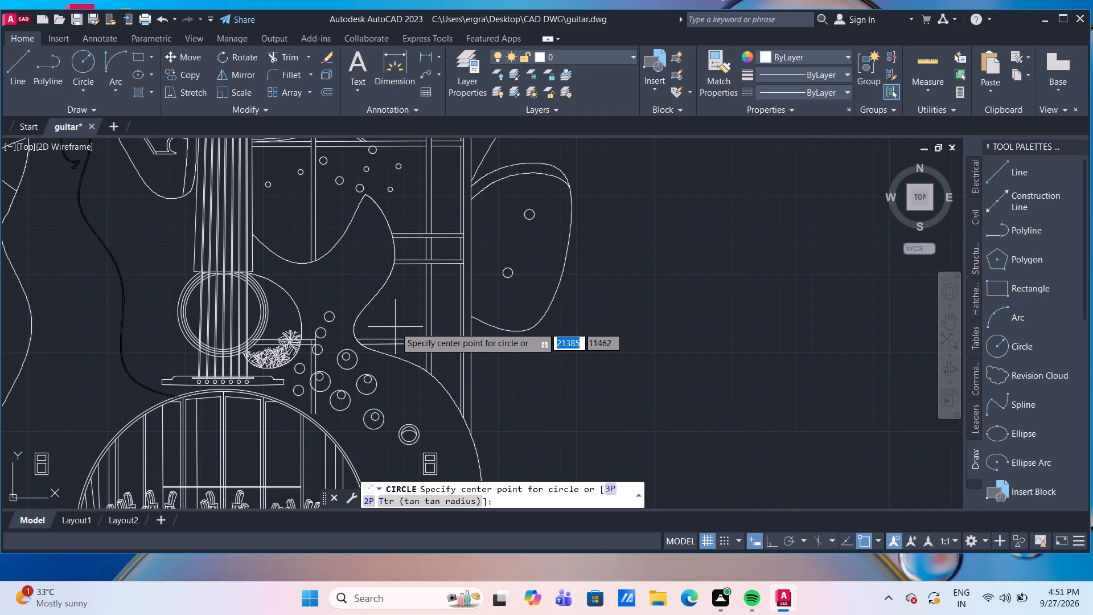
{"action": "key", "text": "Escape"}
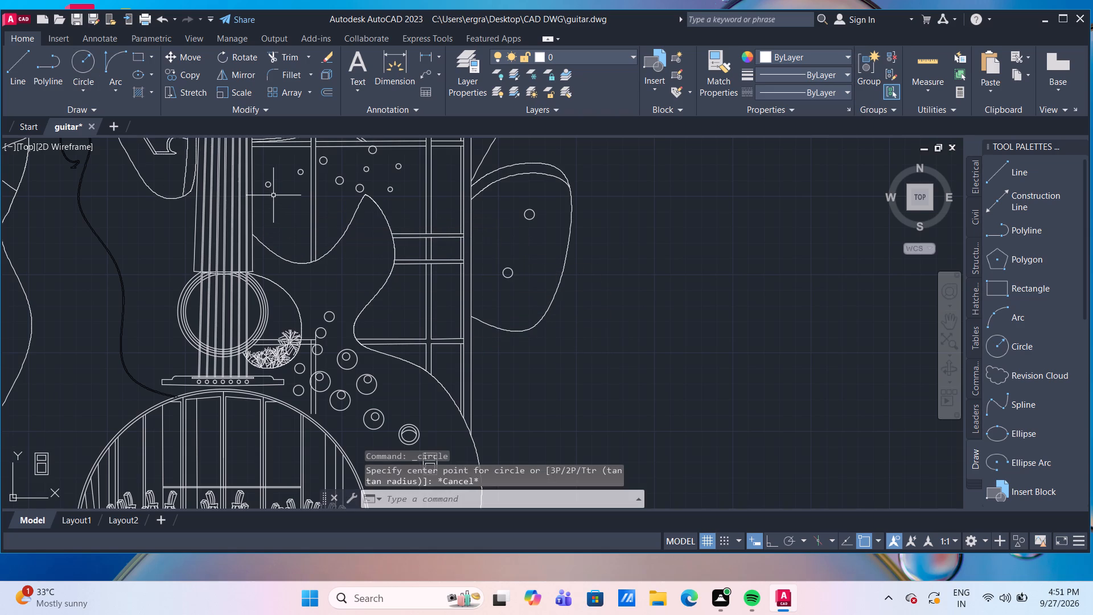
Copy the small circle nearest the guitar strings to two spots right of the body curve, between the two horizontal double bars.
{"action": "left_click", "coordinate": [274, 195]}
{"action": "left_click", "coordinate": [262, 173]}
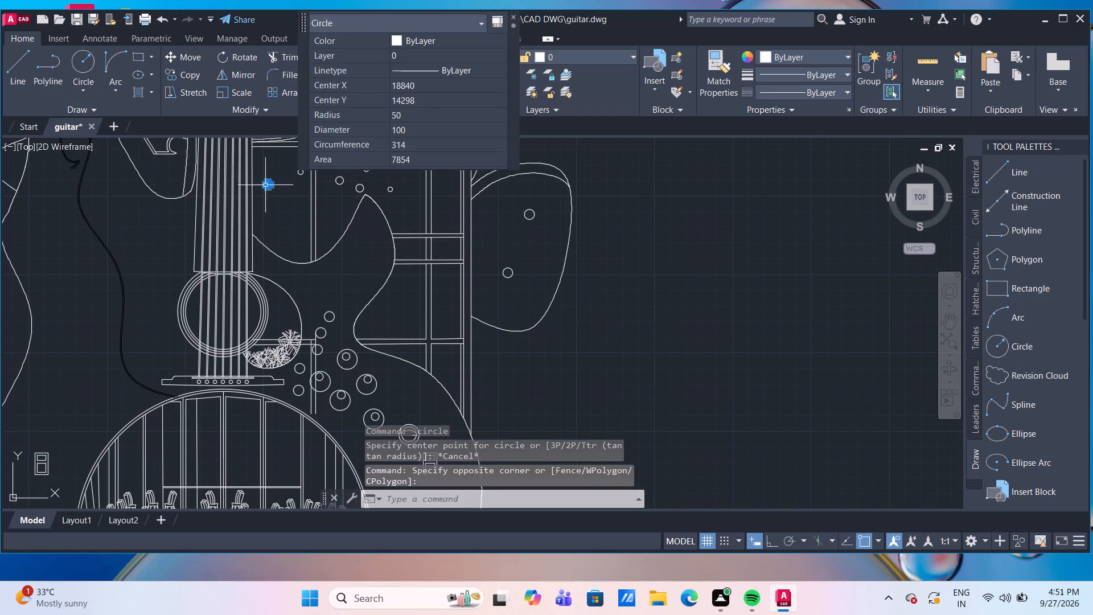
{"action": "type", "text": "co"}
{"action": "key", "text": "Return"}
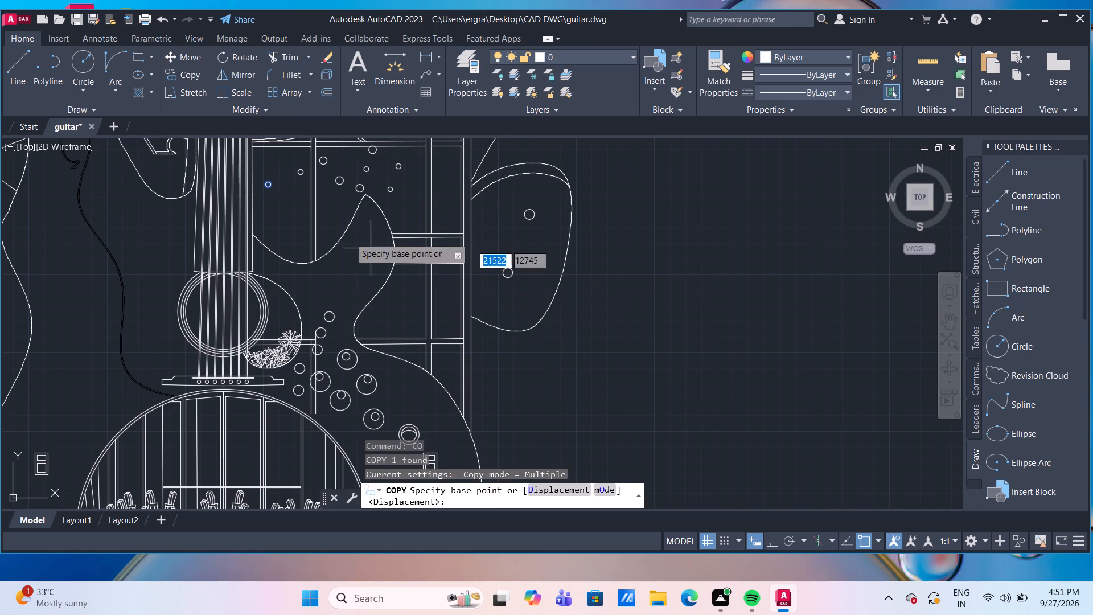
{"action": "scroll", "coordinate": [277, 184], "scroll_direction": "up", "scroll_amount": 2}
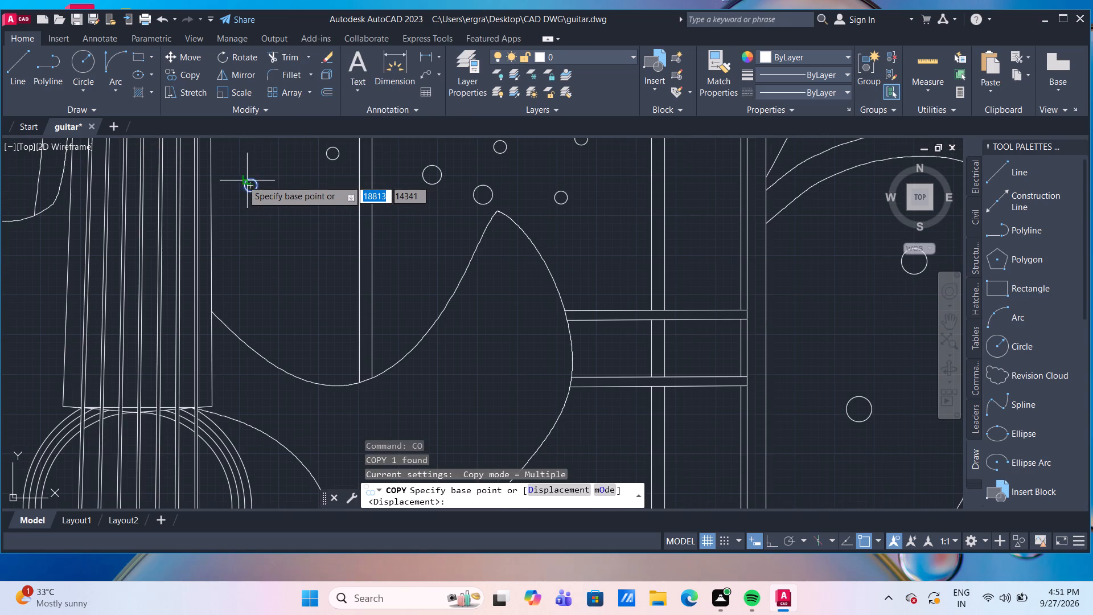
{"action": "left_click", "coordinate": [251, 184]}
{"action": "scroll", "coordinate": [281, 221], "scroll_direction": "down", "scroll_amount": 2}
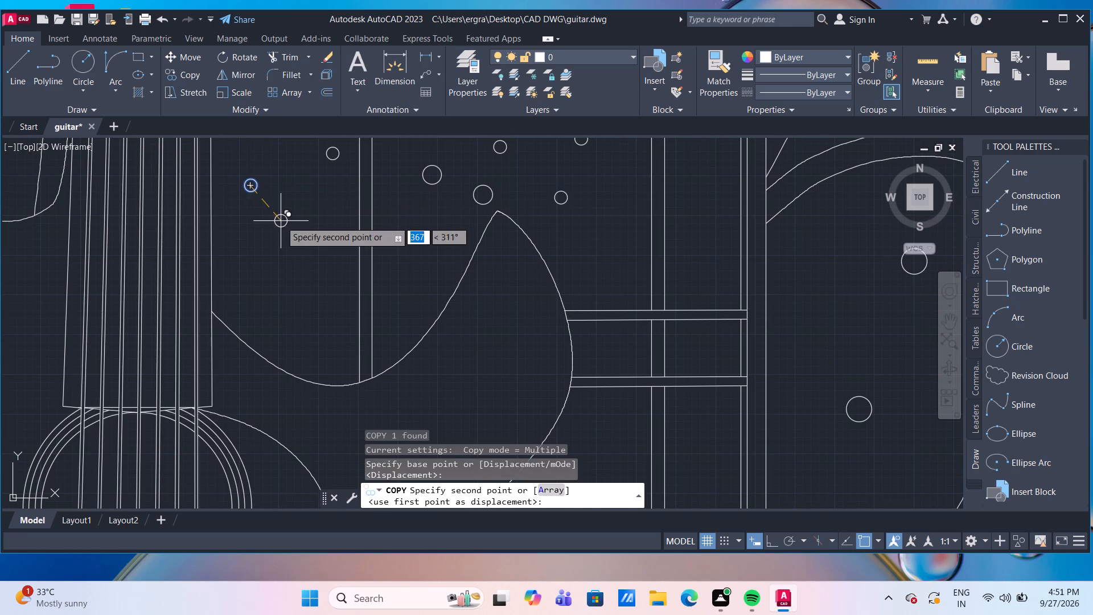
{"action": "scroll", "coordinate": [281, 221], "scroll_direction": "down", "scroll_amount": 1}
{"action": "scroll", "coordinate": [414, 355], "scroll_direction": "up", "scroll_amount": 2}
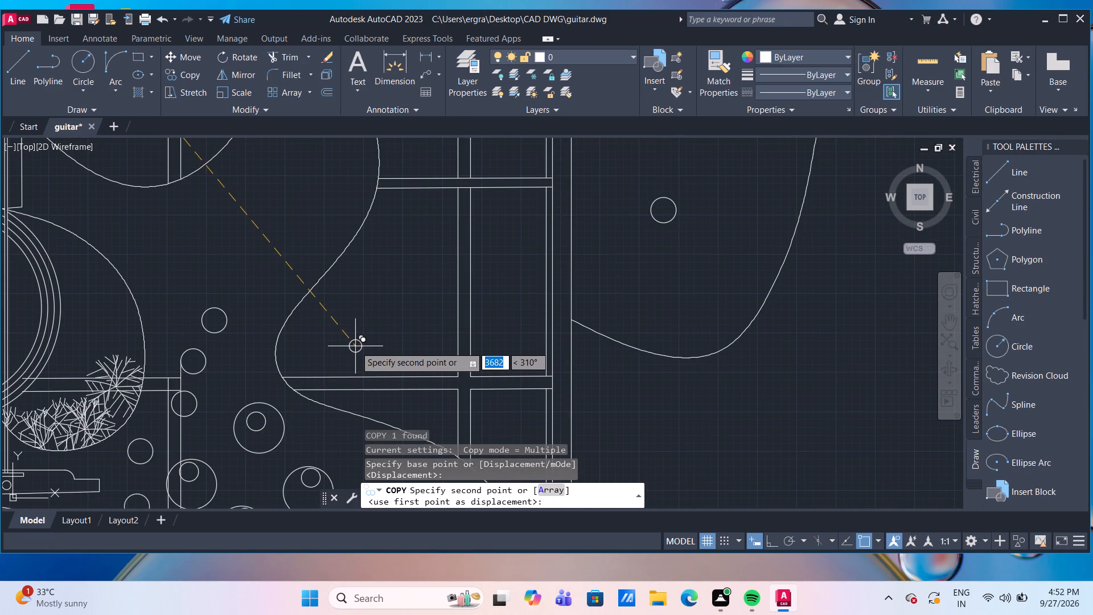
{"action": "scroll", "coordinate": [360, 346], "scroll_direction": "down", "scroll_amount": 1}
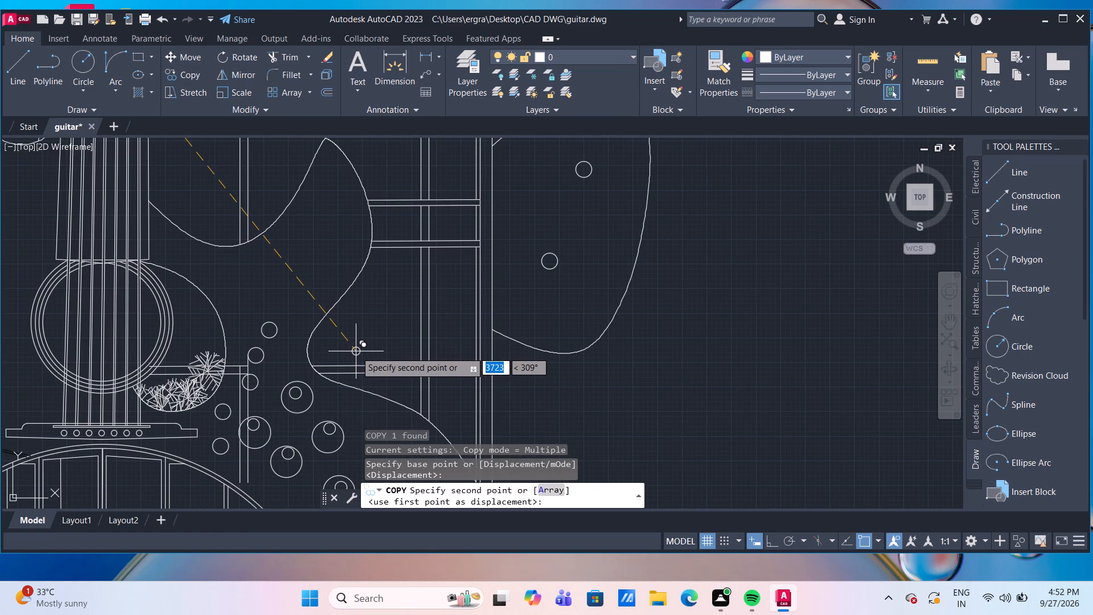
{"action": "left_click", "coordinate": [356, 351]}
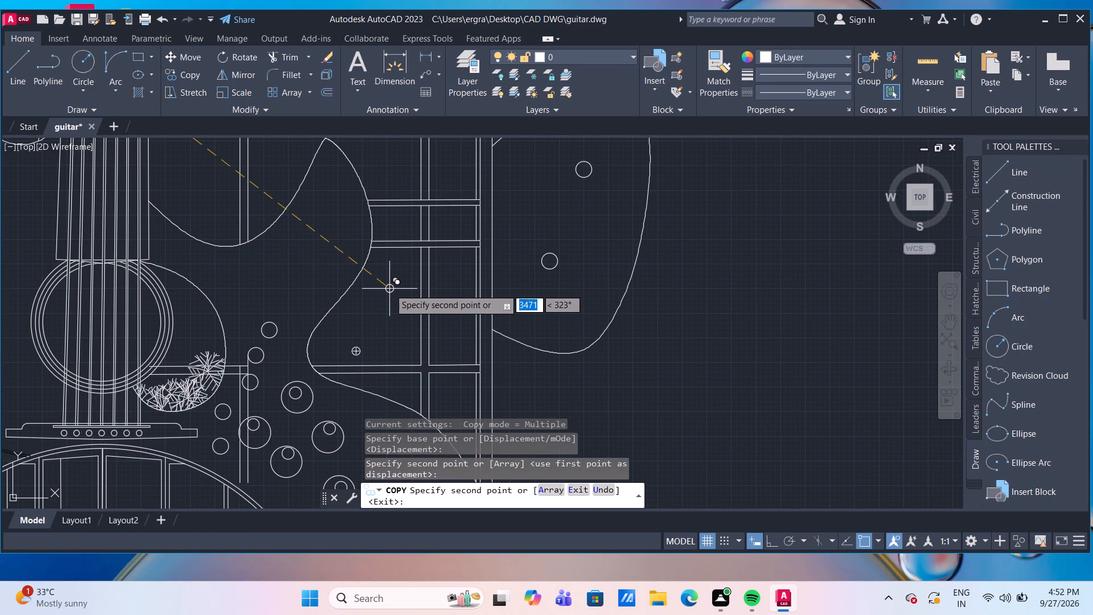
{"action": "left_click", "coordinate": [391, 276]}
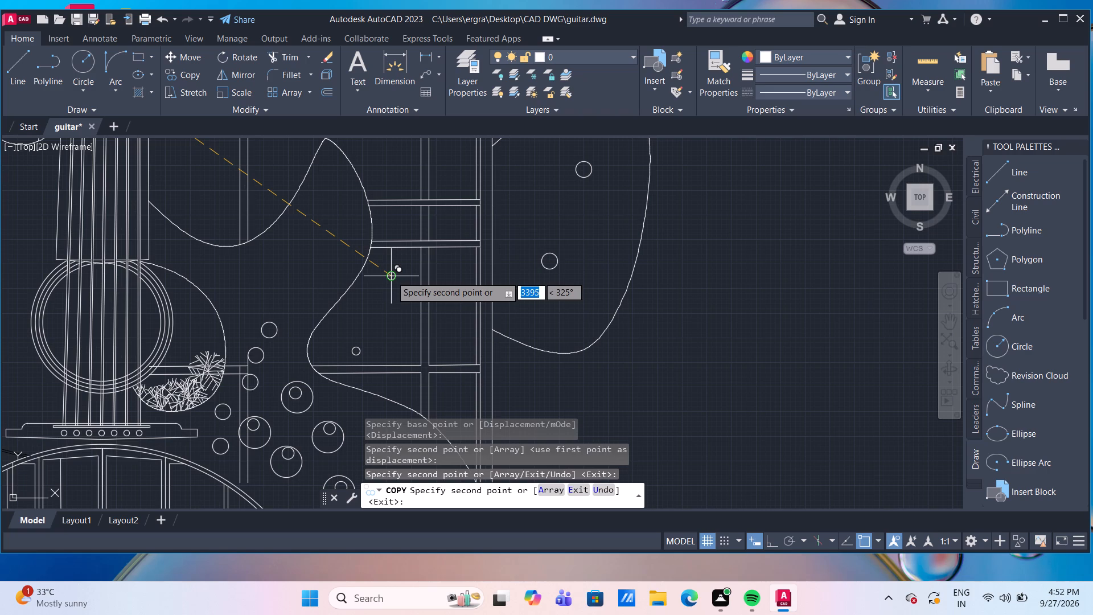
{"action": "key", "text": "Escape"}
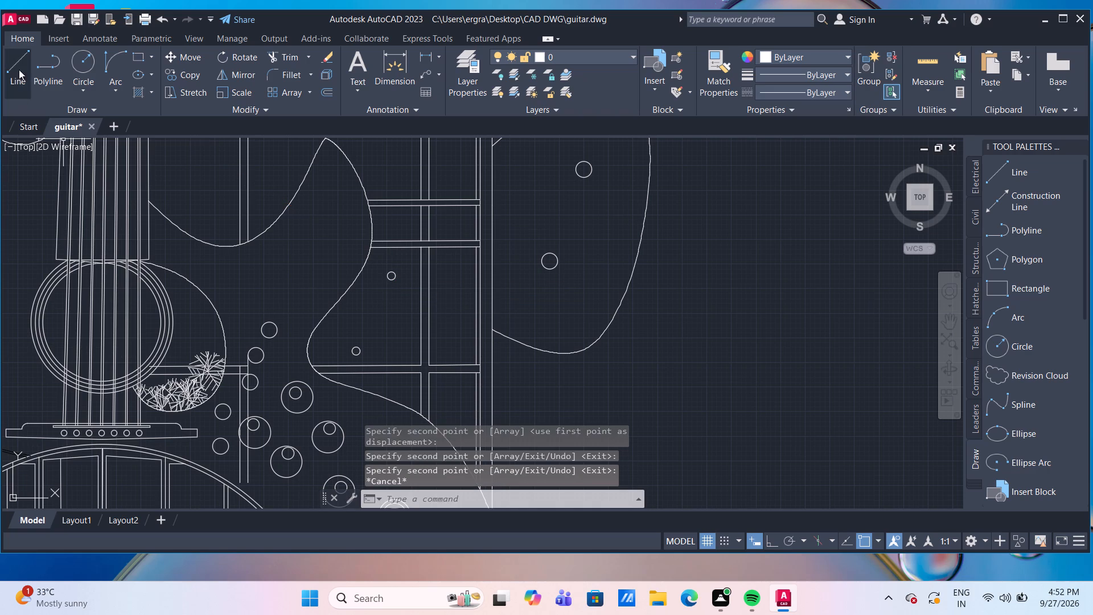
Draw a guide line joining the centres of the two copied circles.
{"action": "left_click", "coordinate": [27, 65]}
{"action": "scroll", "coordinate": [361, 356], "scroll_direction": "up", "scroll_amount": 2}
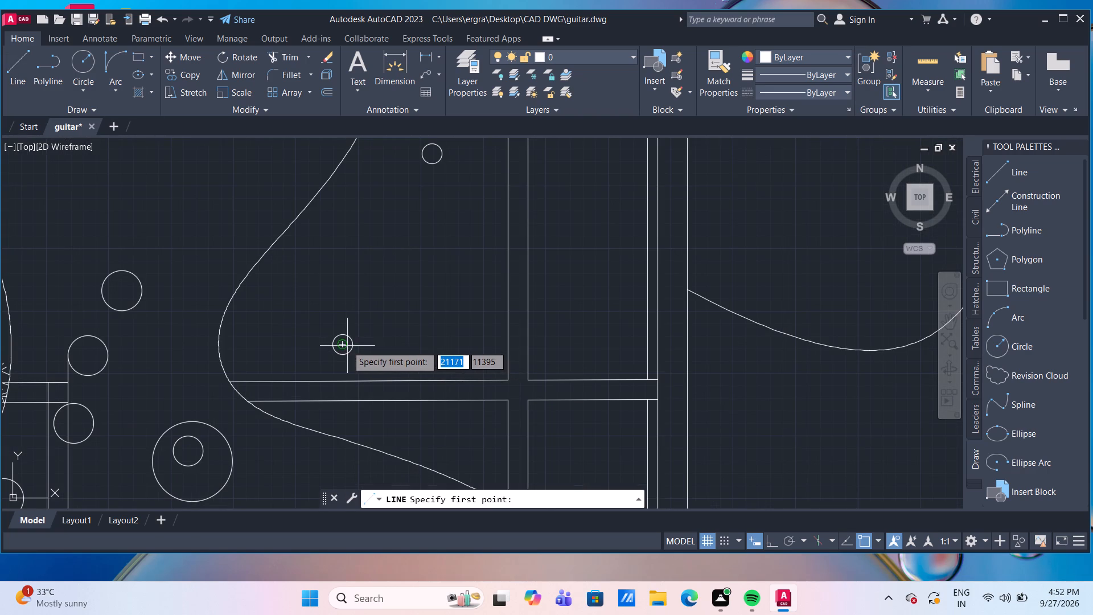
{"action": "left_click", "coordinate": [345, 346]}
{"action": "left_click", "coordinate": [431, 155]}
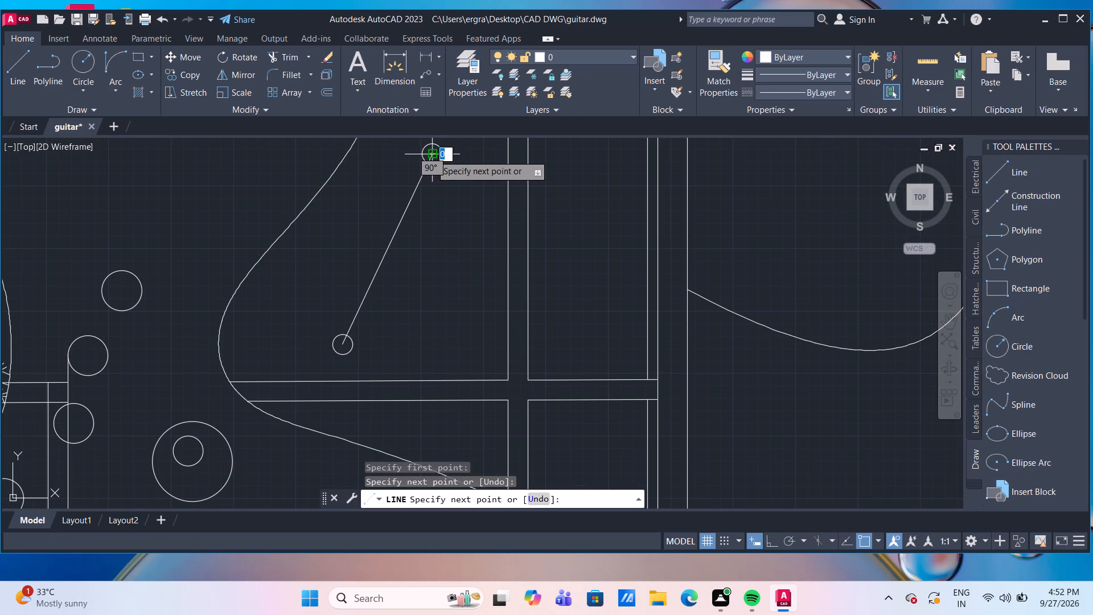
{"action": "key", "text": "Escape"}
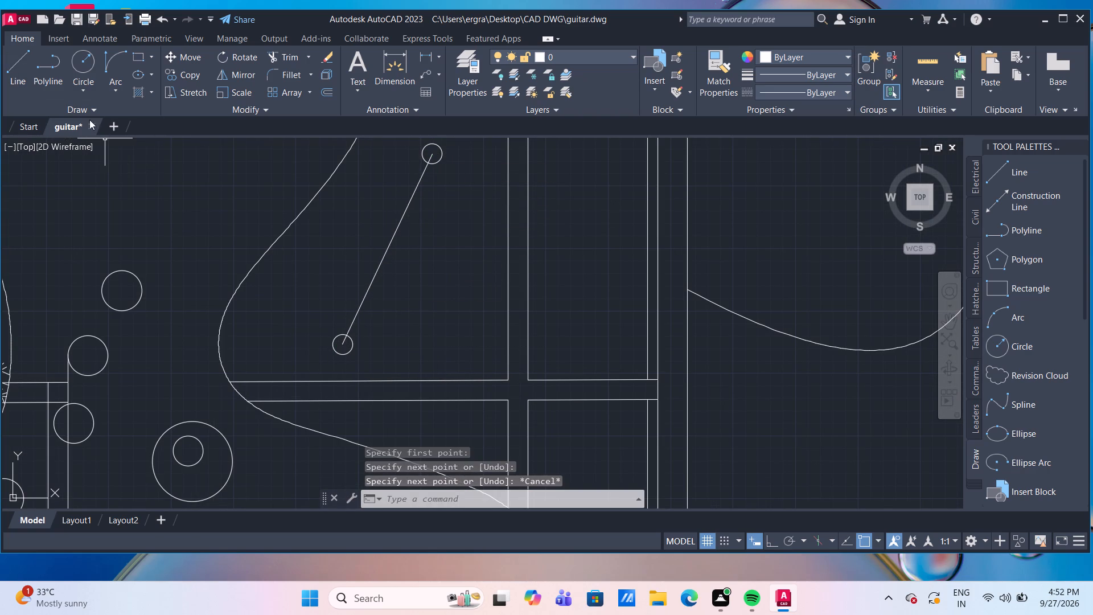
Copy the lower circle from its centre to four roughly evenly spaced points along the guide line.
{"action": "left_click", "coordinate": [352, 346]}
{"action": "type", "text": "co"}
{"action": "key", "text": "Return"}
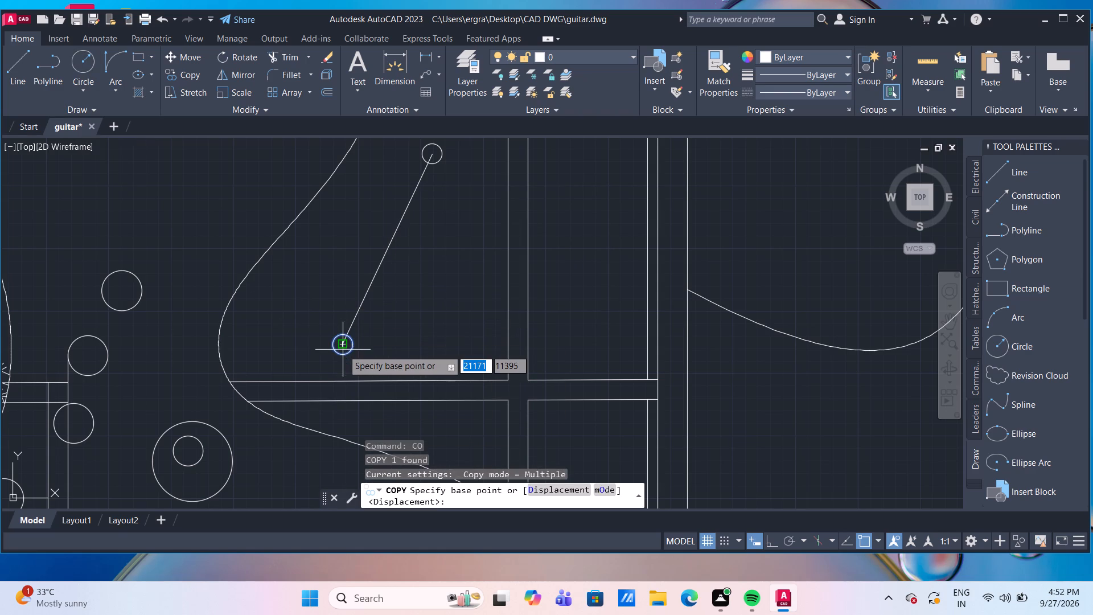
{"action": "left_click", "coordinate": [343, 342]}
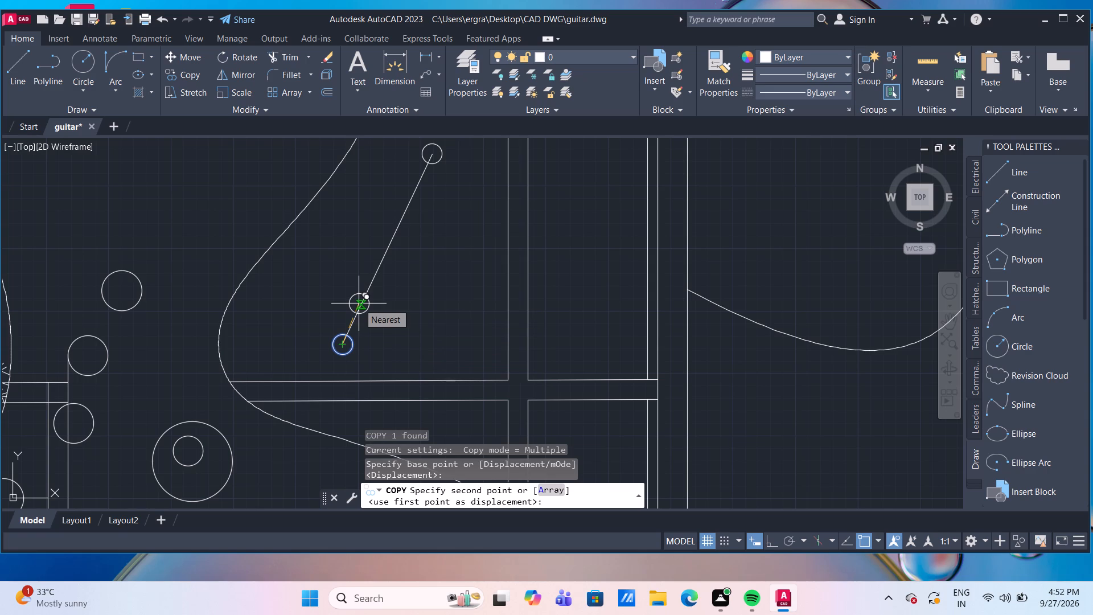
{"action": "left_click", "coordinate": [359, 304]}
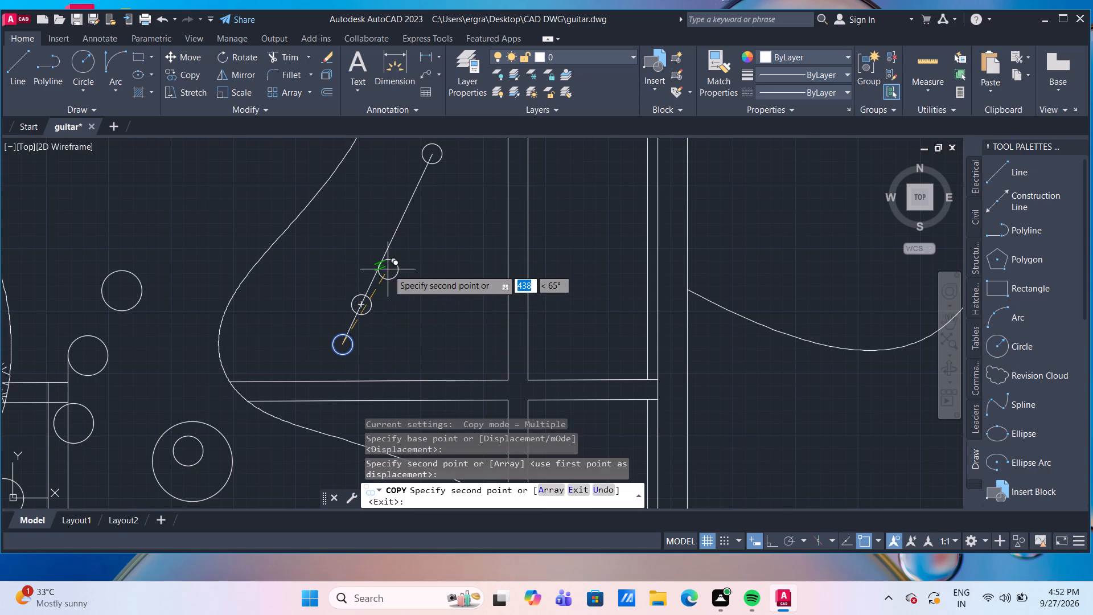
{"action": "left_click", "coordinate": [380, 265]}
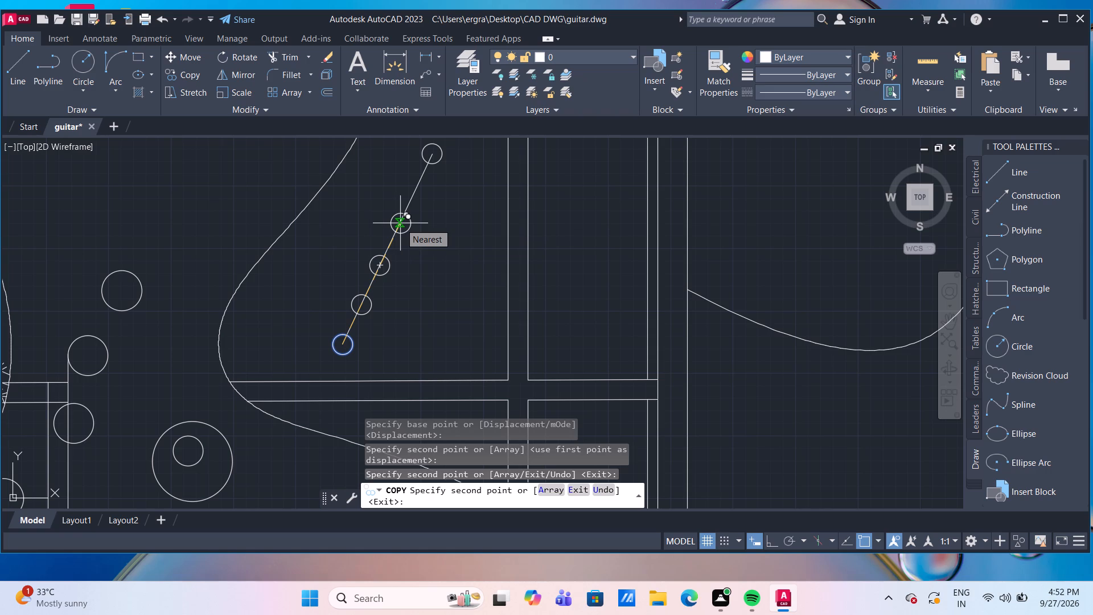
{"action": "left_click", "coordinate": [400, 223]}
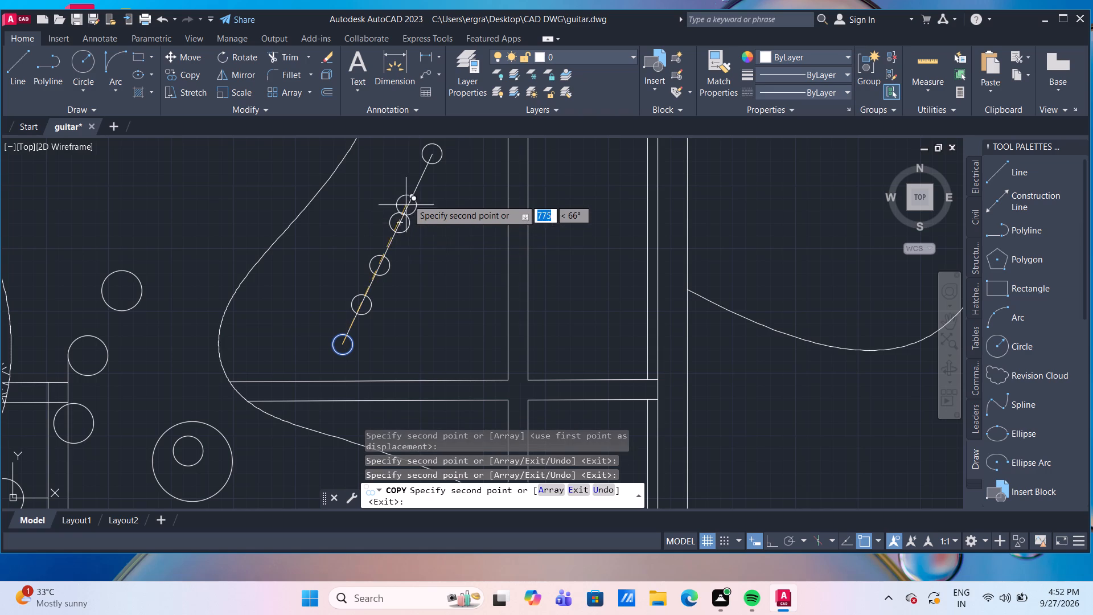
{"action": "left_click", "coordinate": [418, 183]}
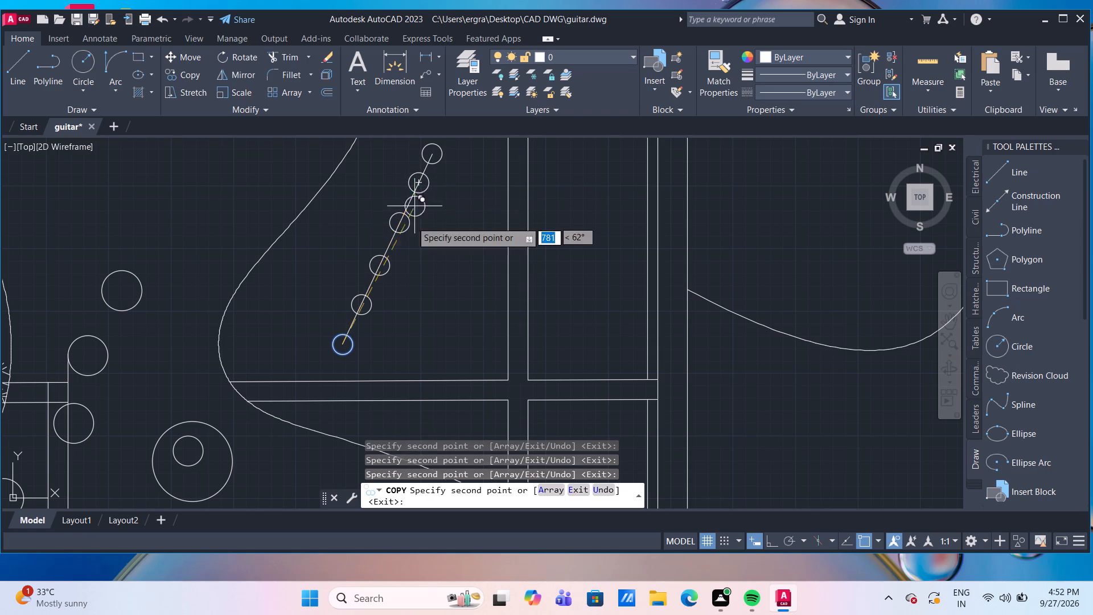
{"action": "key", "text": "Escape"}
{"action": "scroll", "coordinate": [442, 266], "scroll_direction": "down", "scroll_amount": 2}
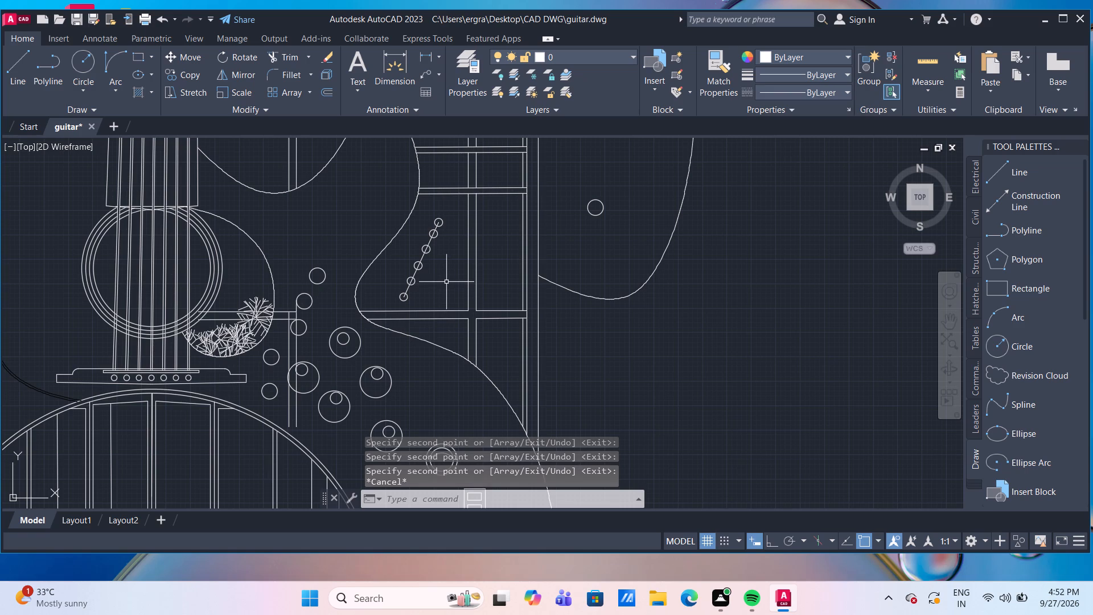
Delete the guide line running through the row of six small circles.
{"action": "scroll", "coordinate": [430, 263], "scroll_direction": "up", "scroll_amount": 2}
{"action": "left_click_drag", "start_coordinate": [416, 254], "coordinate": [408, 251]}
{"action": "left_click", "coordinate": [373, 237]}
{"action": "key", "text": "Escape"}
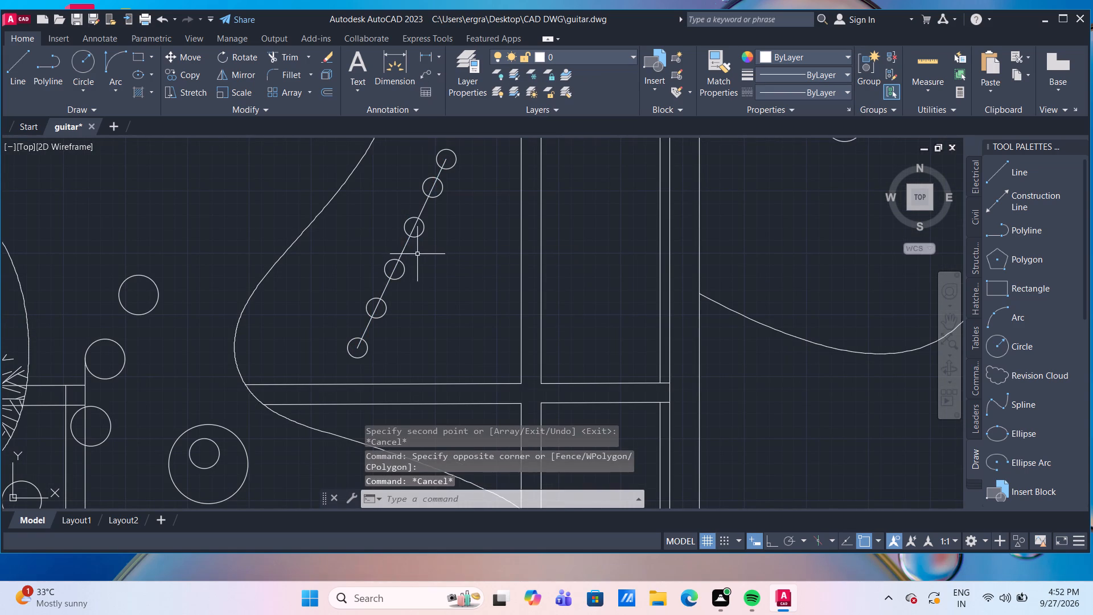
{"action": "left_click", "coordinate": [407, 247]}
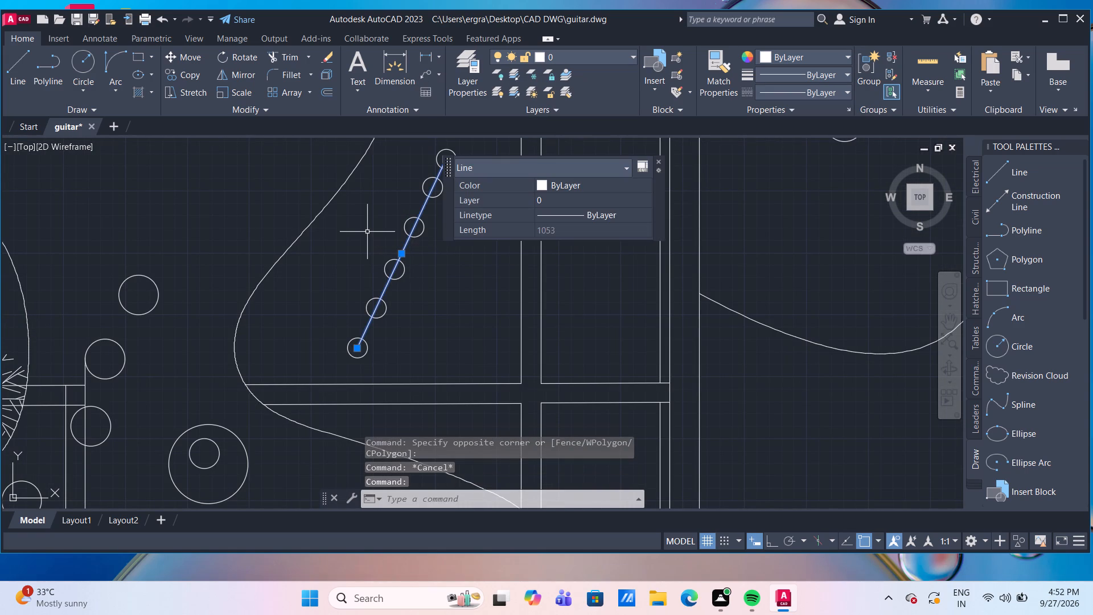
{"action": "key", "text": "Delete"}
Draw a two-segment line from the bottom-right corner of the lower bar crossing: about 490 sloping down-left, and straight down past the body curve.
{"action": "scroll", "coordinate": [367, 232], "scroll_direction": "down", "scroll_amount": 4}
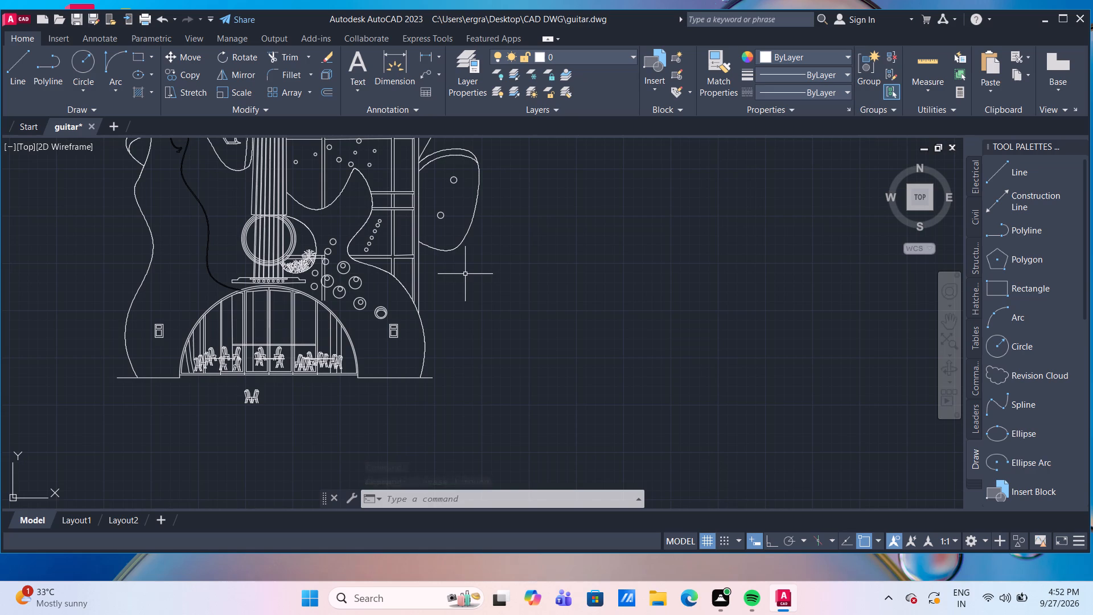
{"action": "scroll", "coordinate": [414, 225], "scroll_direction": "up", "scroll_amount": 3}
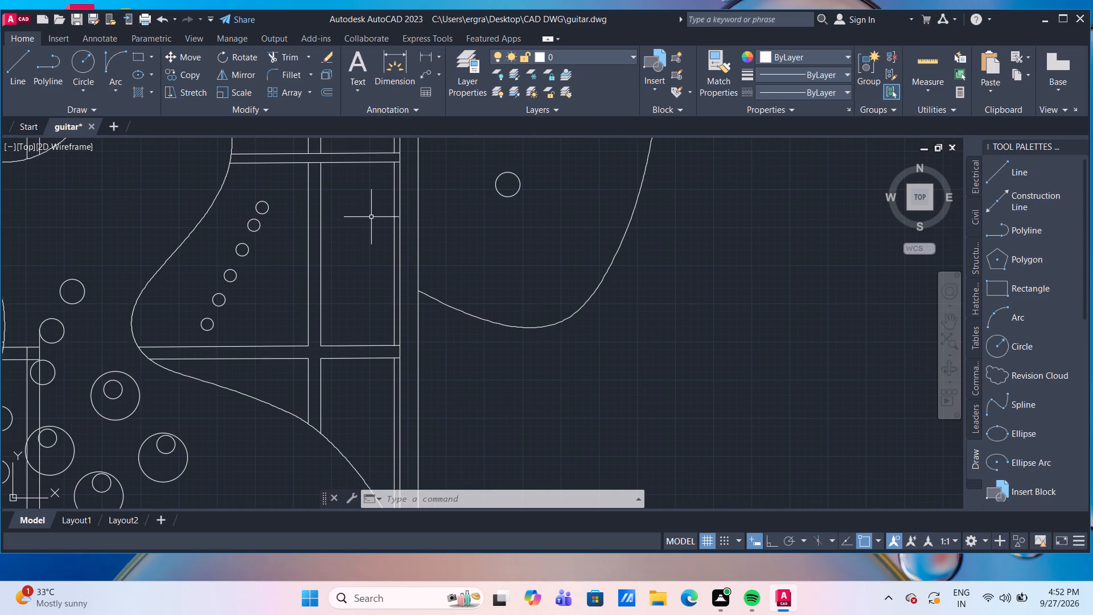
{"action": "middle_click_drag", "start_coordinate": [368, 231], "coordinate": [327, 143]}
{"action": "middle_click_drag", "start_coordinate": [313, 308], "coordinate": [314, 304]}
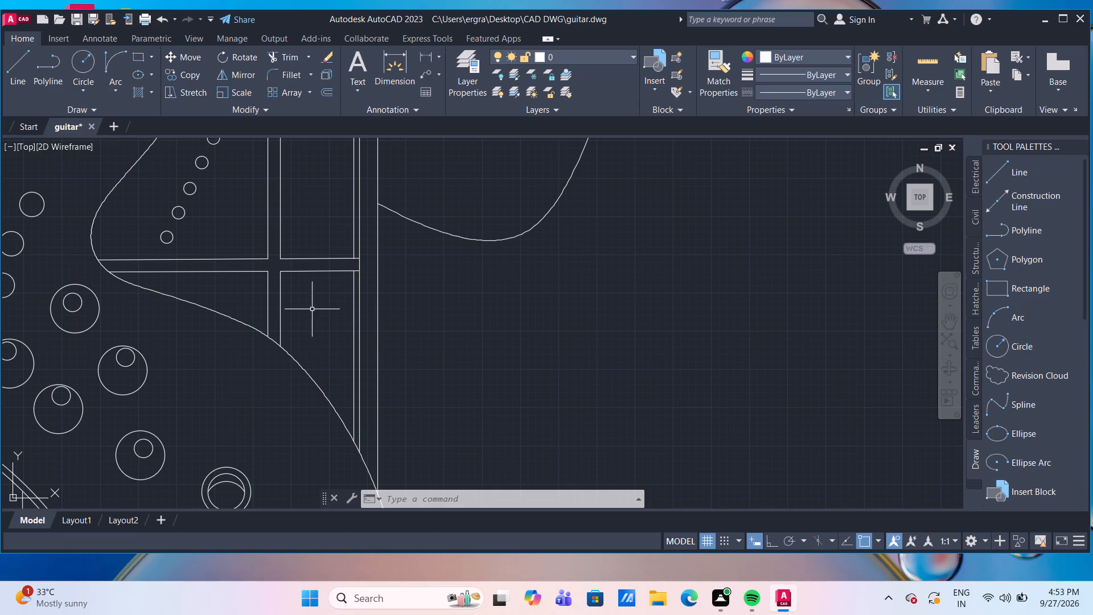
{"action": "middle_click_drag", "start_coordinate": [314, 304], "coordinate": [314, 260]}
{"action": "scroll", "coordinate": [314, 261], "scroll_direction": "up", "scroll_amount": 1}
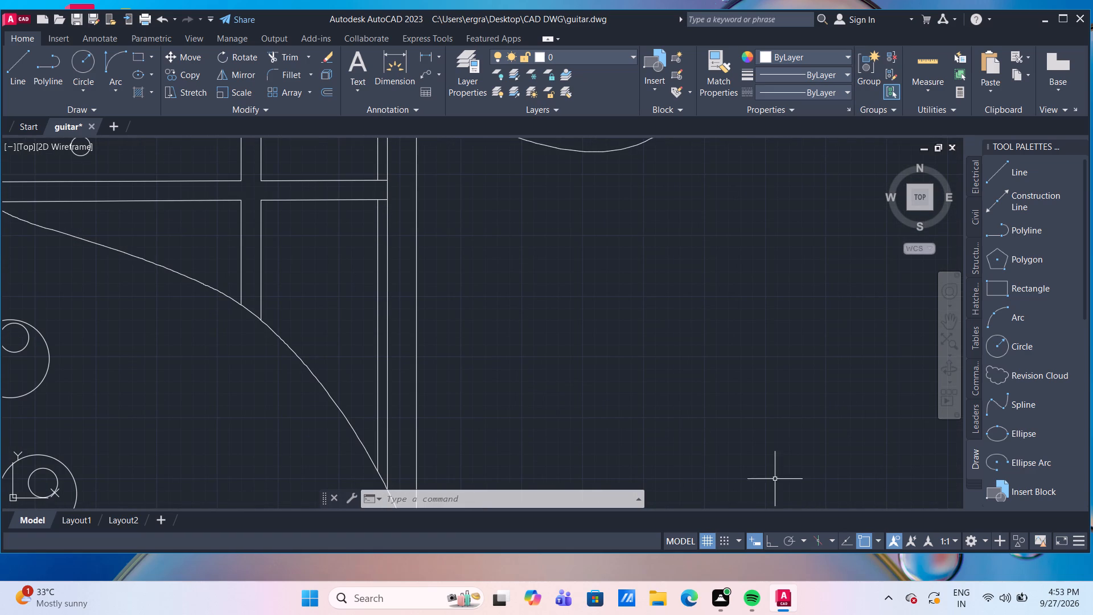
{"action": "left_click", "coordinate": [22, 70]}
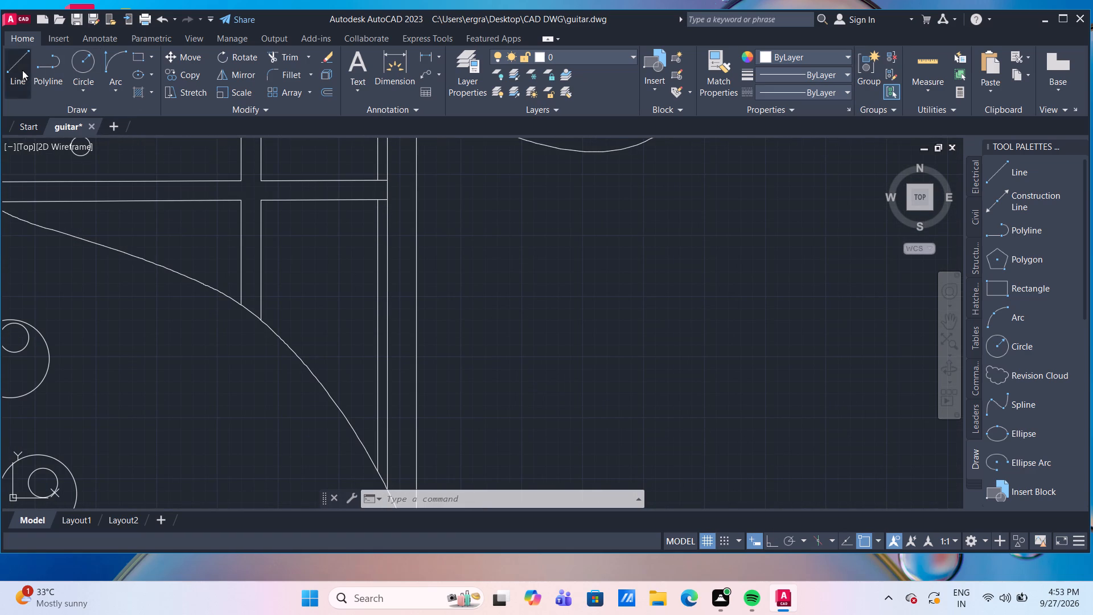
{"action": "left_click", "coordinate": [376, 201]}
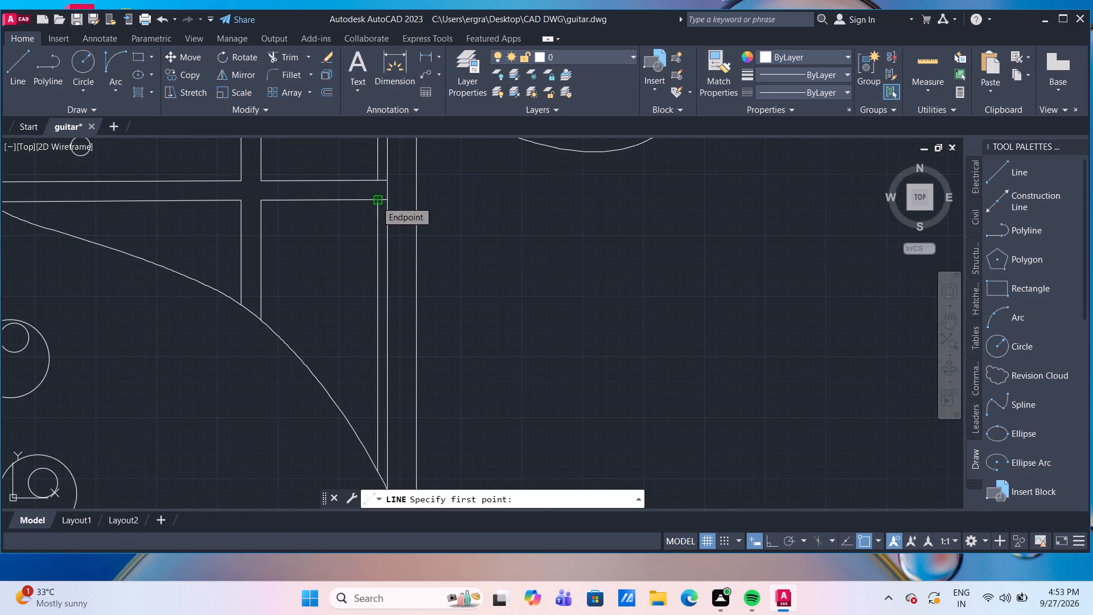
{"action": "left_click", "coordinate": [287, 232]}
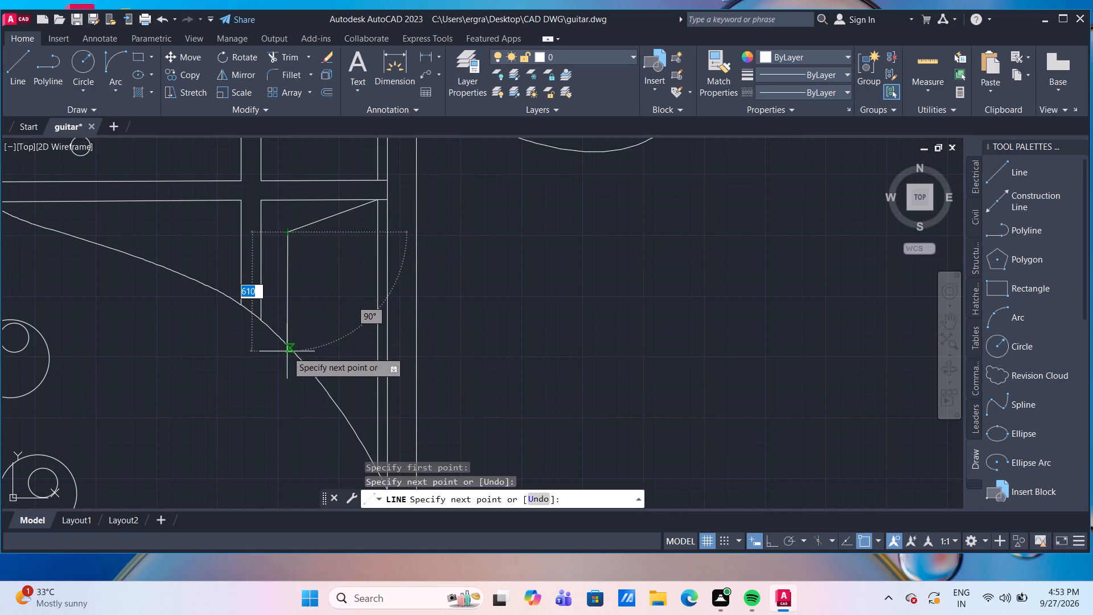
{"action": "left_click", "coordinate": [286, 368]}
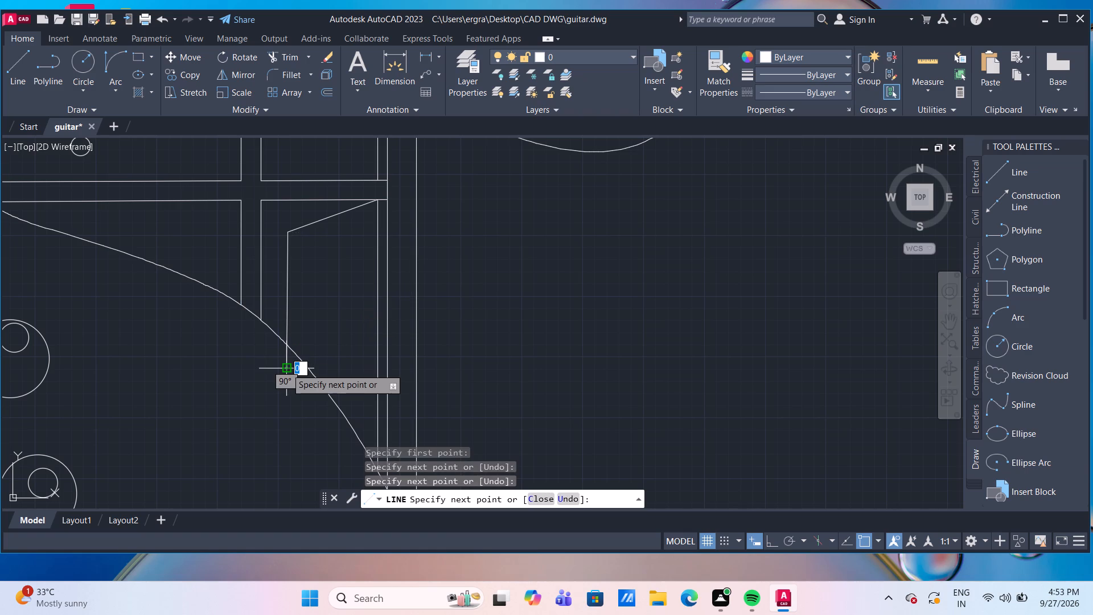
{"action": "key", "text": "Return"}
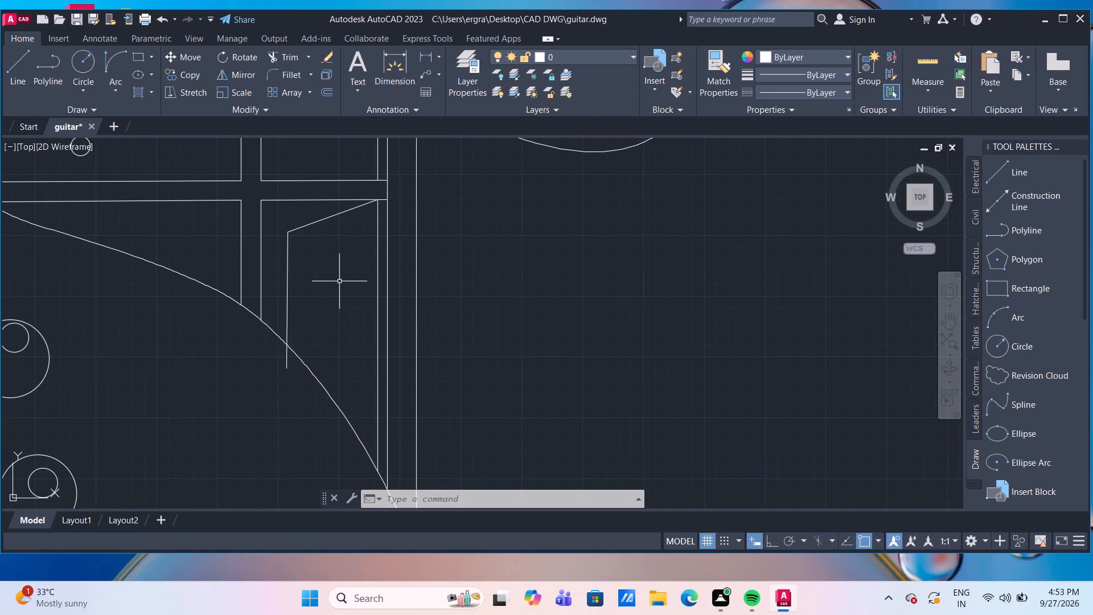
Stretch the sloping line's upper end straight down along the inner vertical line, leaving a shallower line about 462 long.
{"action": "middle_click_drag", "start_coordinate": [336, 281], "coordinate": [309, 290]}
{"action": "left_click", "coordinate": [302, 227]}
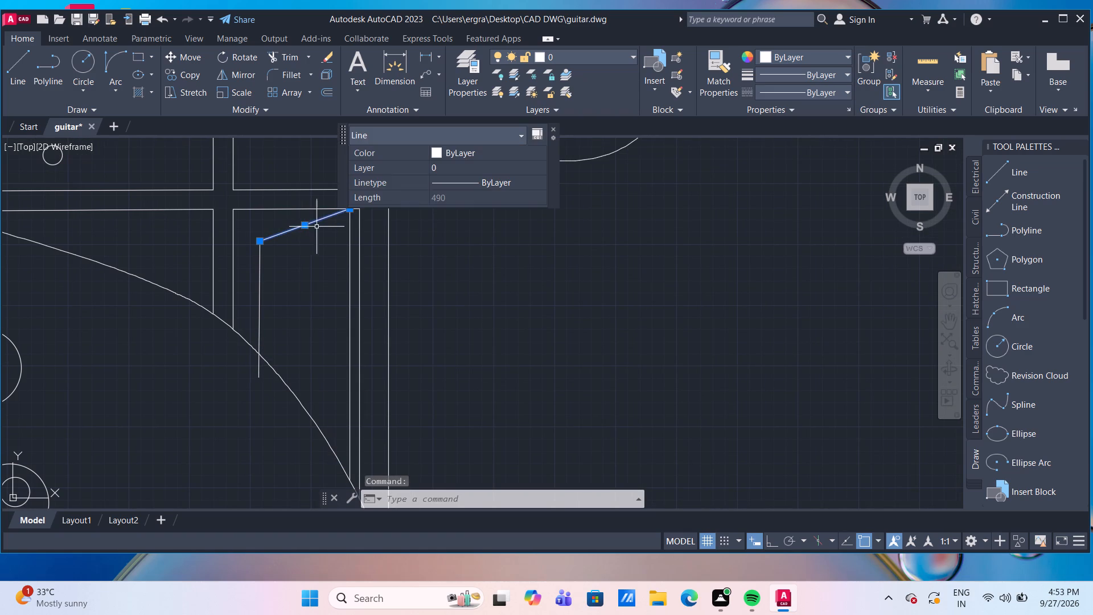
{"action": "middle_click_drag", "start_coordinate": [333, 235], "coordinate": [256, 278]}
{"action": "scroll", "coordinate": [256, 278], "scroll_direction": "down", "scroll_amount": 1}
{"action": "scroll", "coordinate": [265, 262], "scroll_direction": "up", "scroll_amount": 2}
{"action": "left_click", "coordinate": [264, 263]}
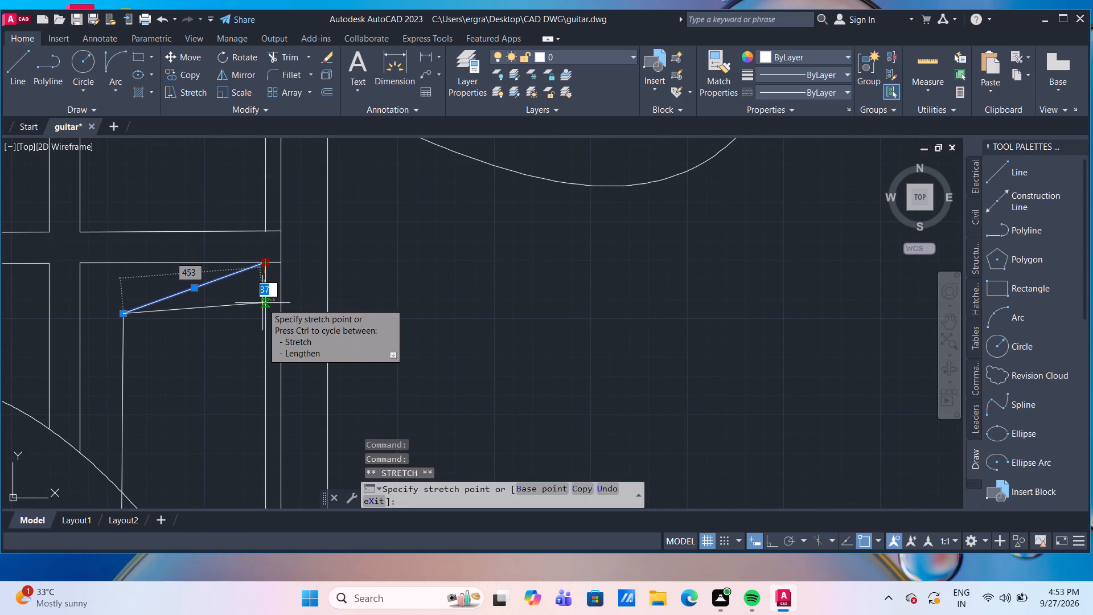
{"action": "left_click", "coordinate": [262, 303]}
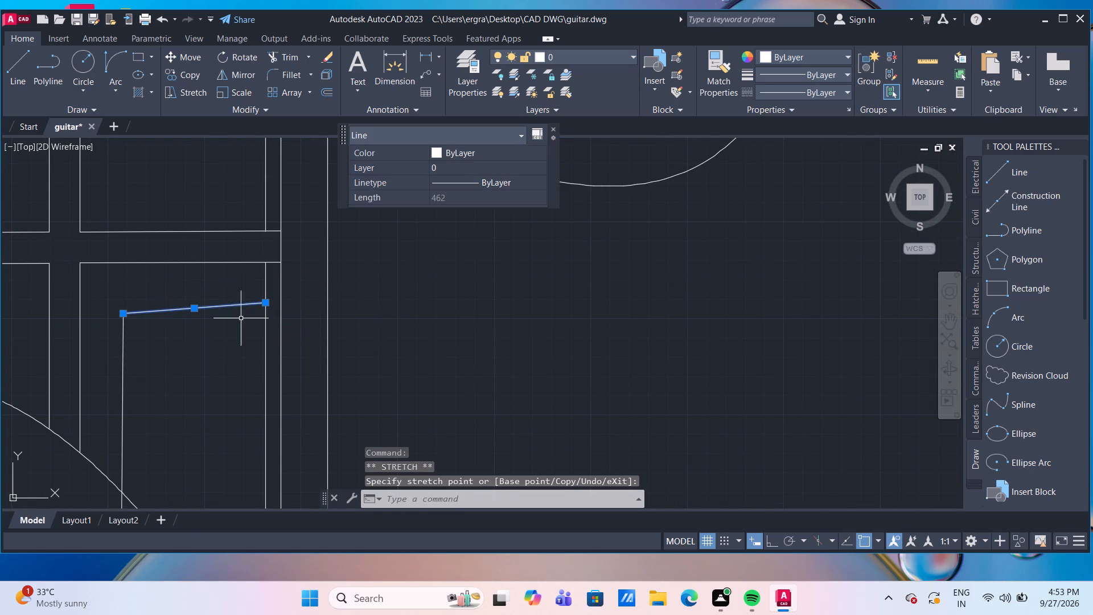
{"action": "key", "text": "Escape"}
Offset the short vertical panel line 150 toward the neck and the sloping line 100 downward.
{"action": "scroll", "coordinate": [224, 350], "scroll_direction": "down", "scroll_amount": 1}
{"action": "middle_click_drag", "start_coordinate": [235, 344], "coordinate": [253, 316]}
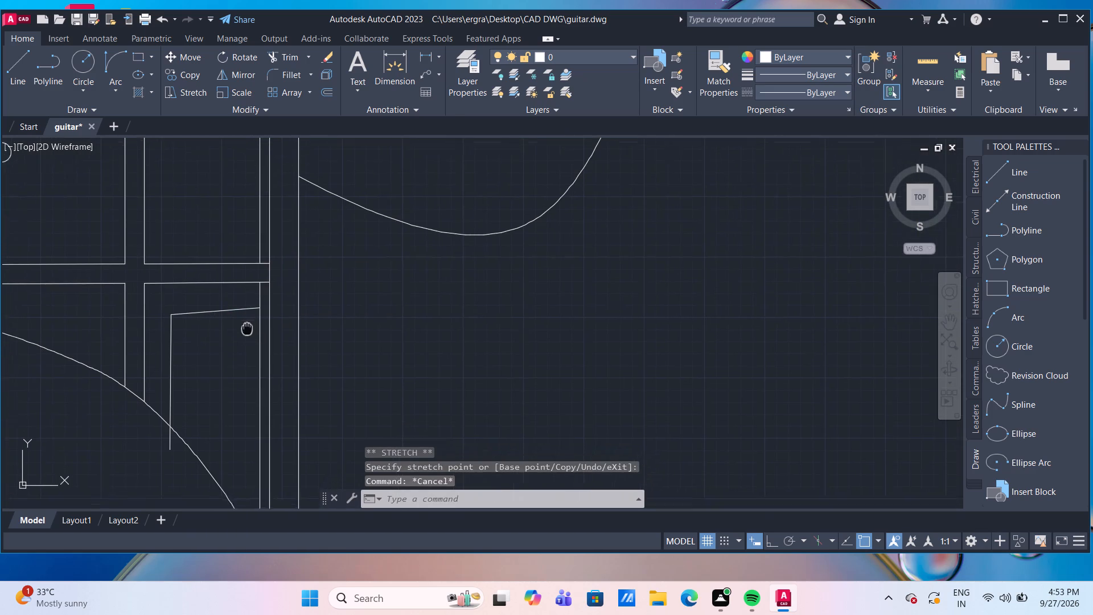
{"action": "middle_click_drag", "start_coordinate": [253, 316], "coordinate": [264, 287]}
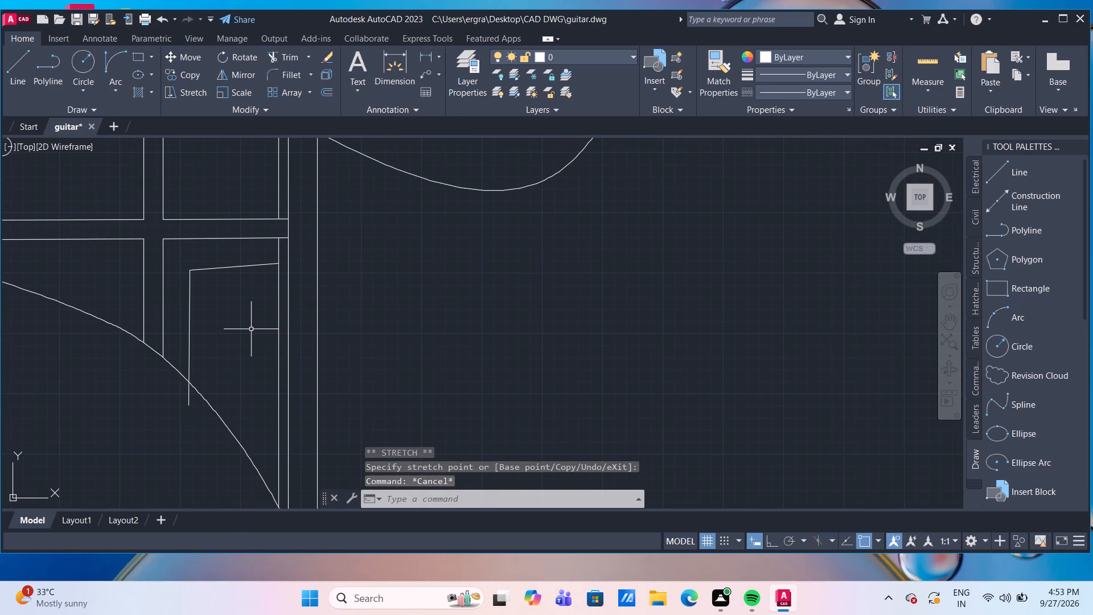
{"action": "key", "text": "o"}
{"action": "key", "text": "Return"}
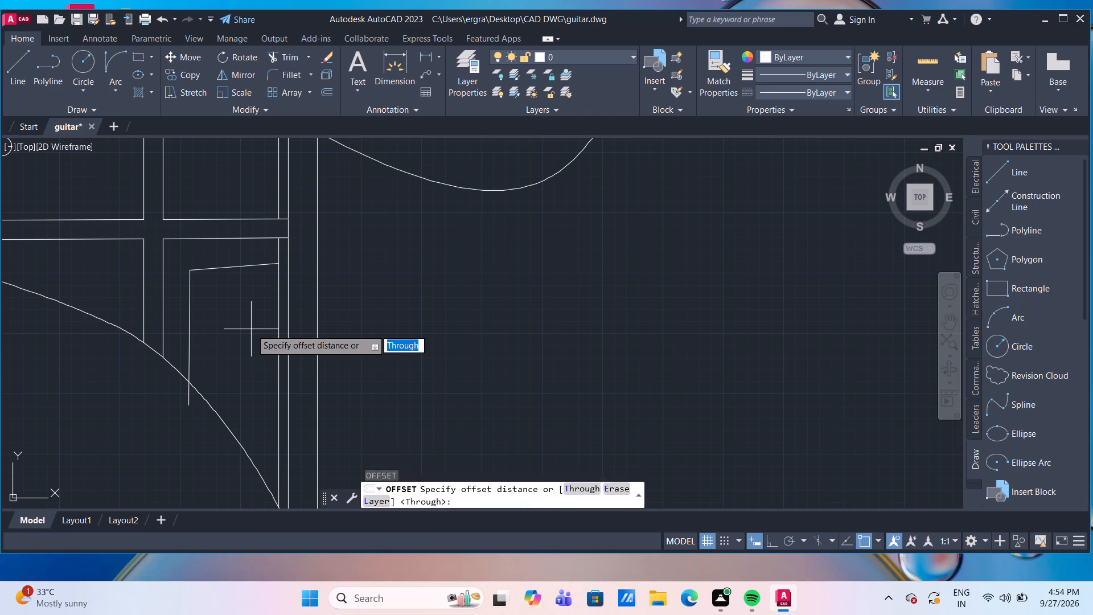
{"action": "key", "text": "Return"}
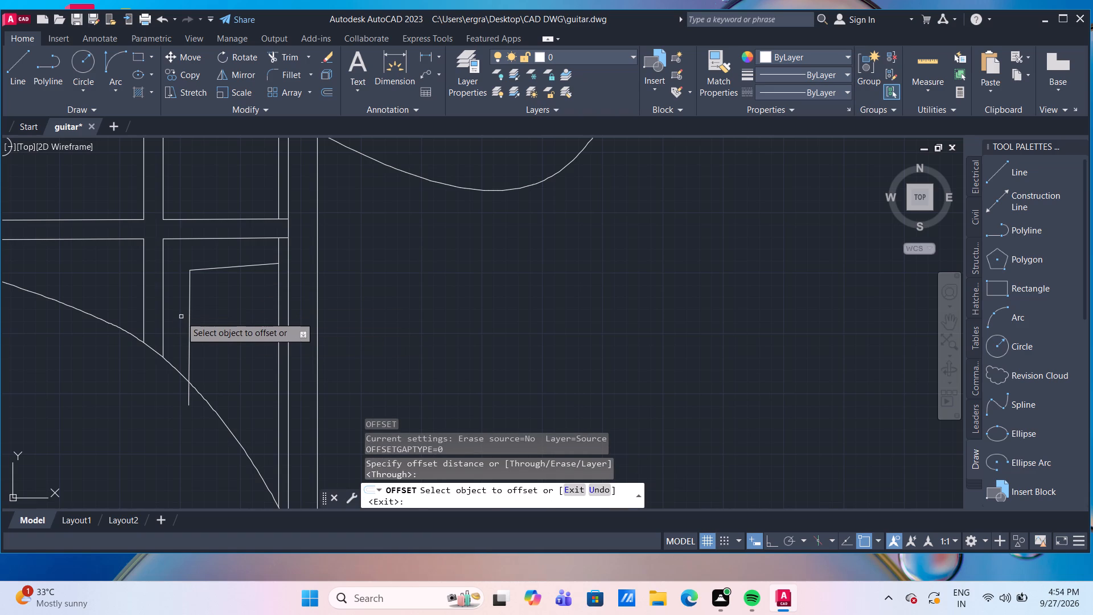
{"action": "left_click", "coordinate": [189, 321]}
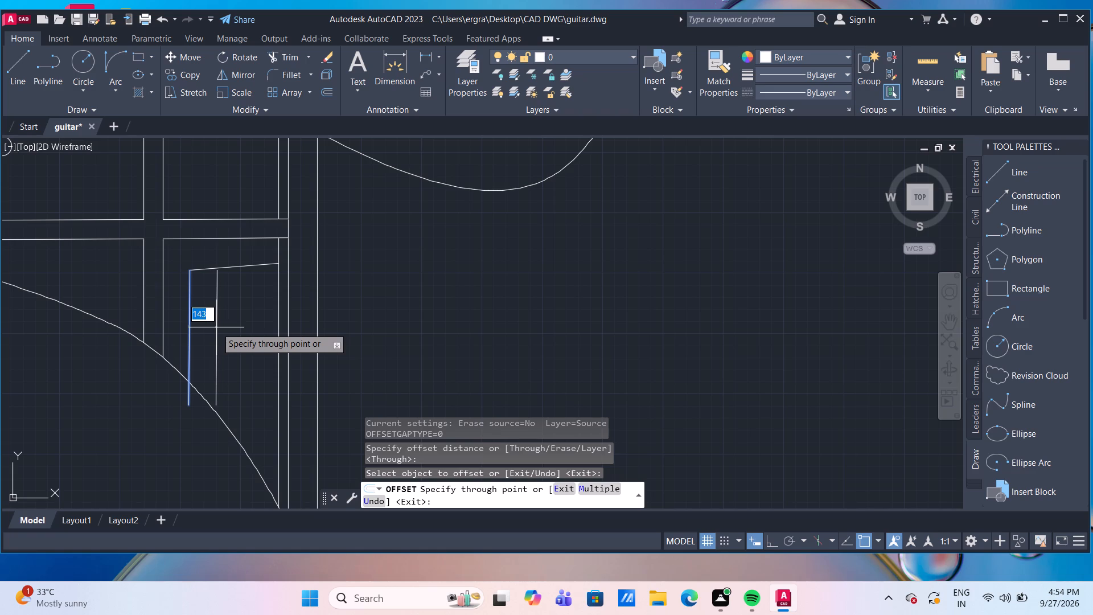
{"action": "type", "text": "150"}
{"action": "key", "text": "Return"}
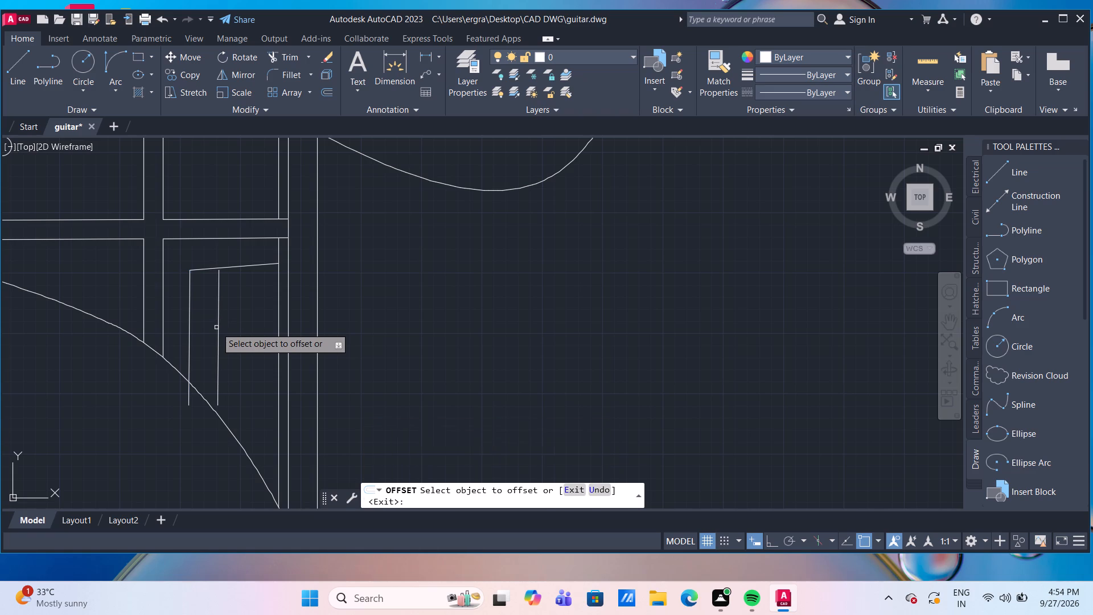
{"action": "left_click", "coordinate": [246, 265]}
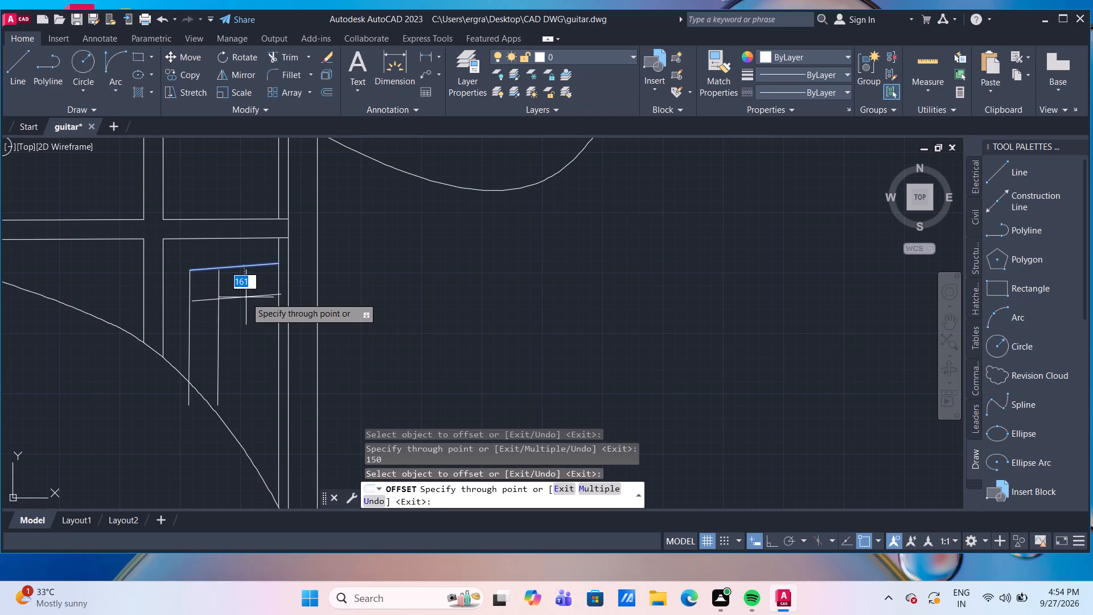
{"action": "type", "text": "100"}
{"action": "key", "text": "Return"}
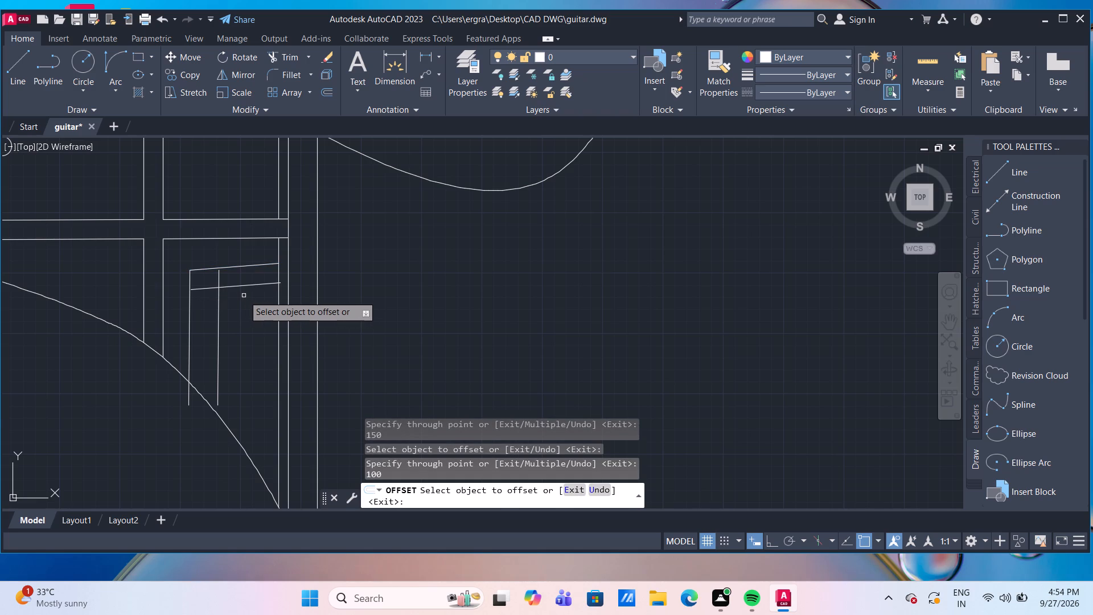
Offset the inner vertical neck line 100 away from the neck edge, both below and above the lower bar crossing.
{"action": "left_click", "coordinate": [278, 318]}
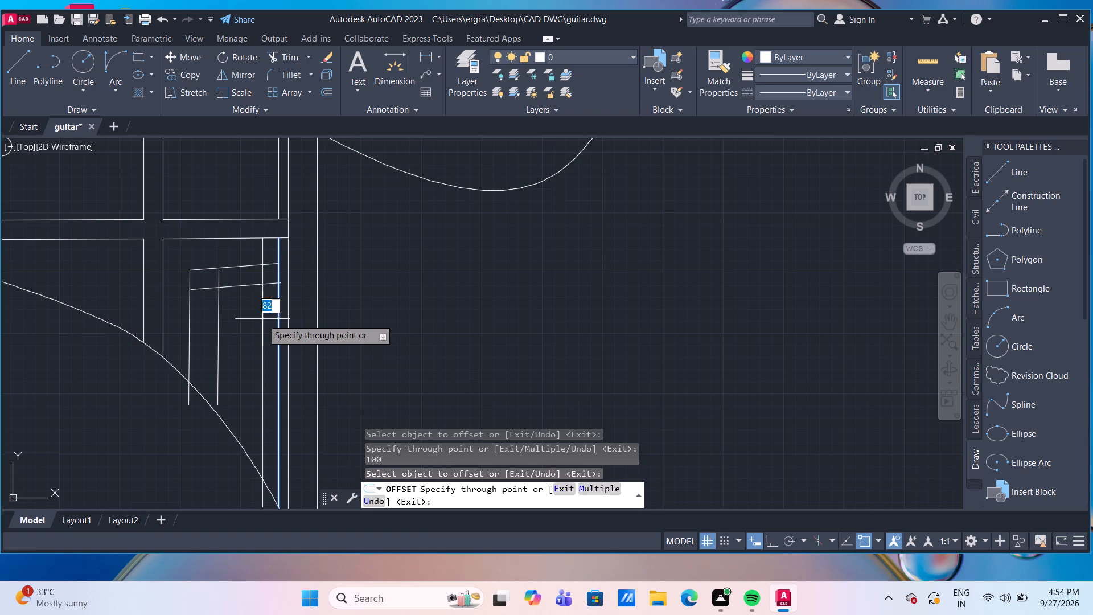
{"action": "type", "text": "100"}
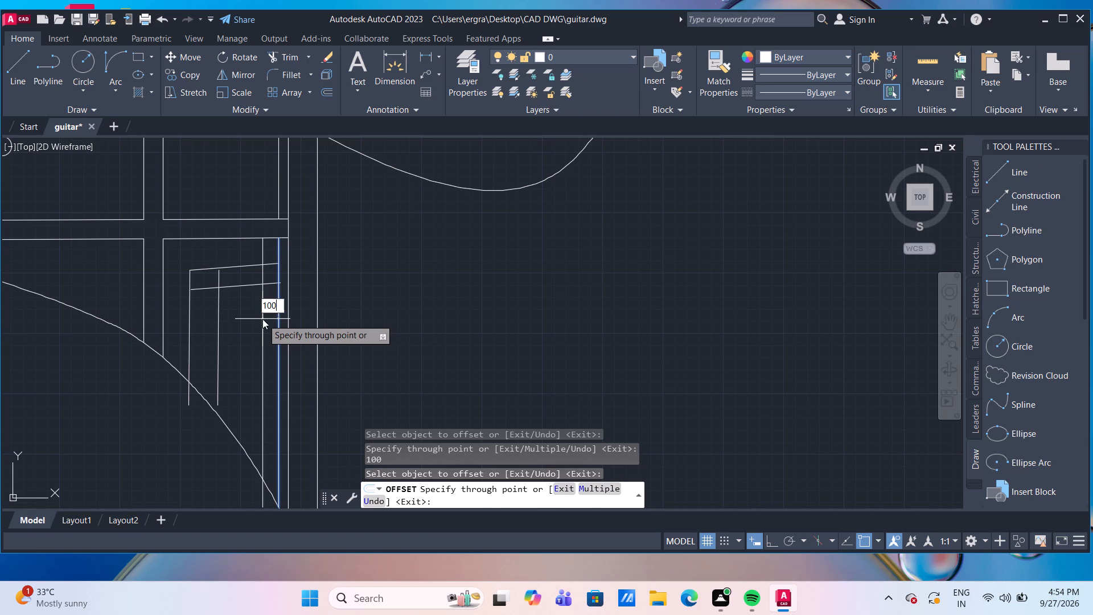
{"action": "key", "text": "Return"}
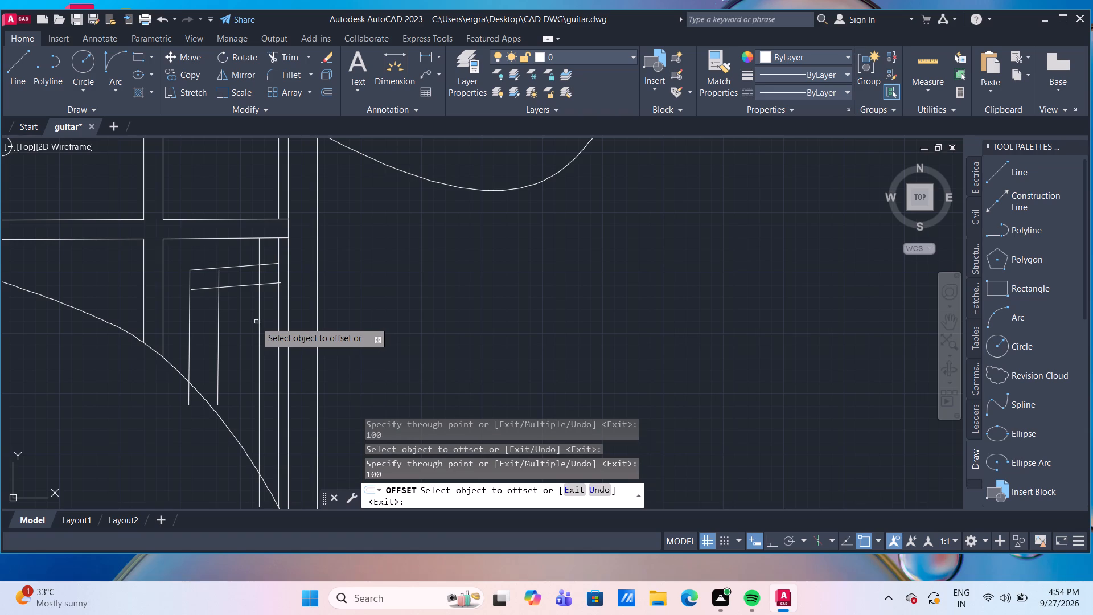
{"action": "middle_click_drag", "start_coordinate": [250, 178], "coordinate": [233, 255]}
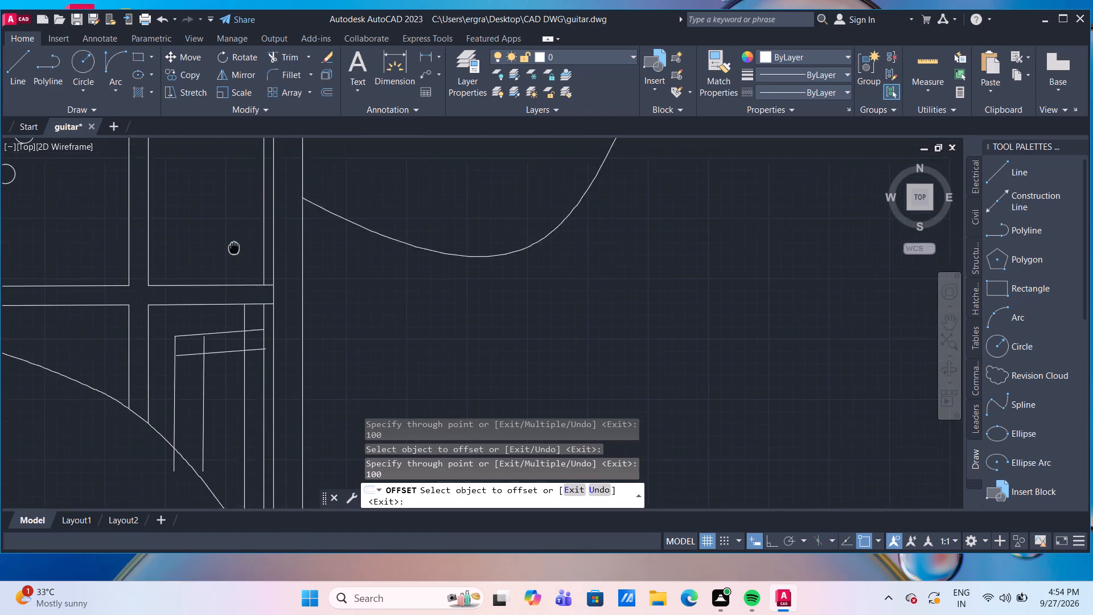
{"action": "middle_click_drag", "start_coordinate": [233, 255], "coordinate": [229, 266]}
{"action": "scroll", "coordinate": [229, 266], "scroll_direction": "down", "scroll_amount": 1}
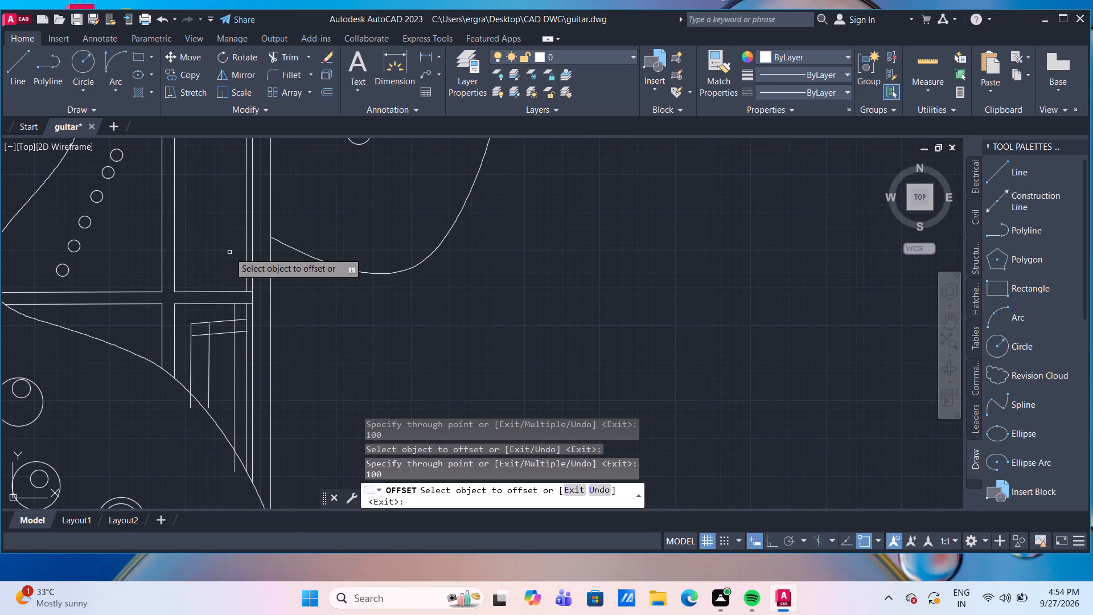
{"action": "middle_click_drag", "start_coordinate": [229, 252], "coordinate": [221, 305]}
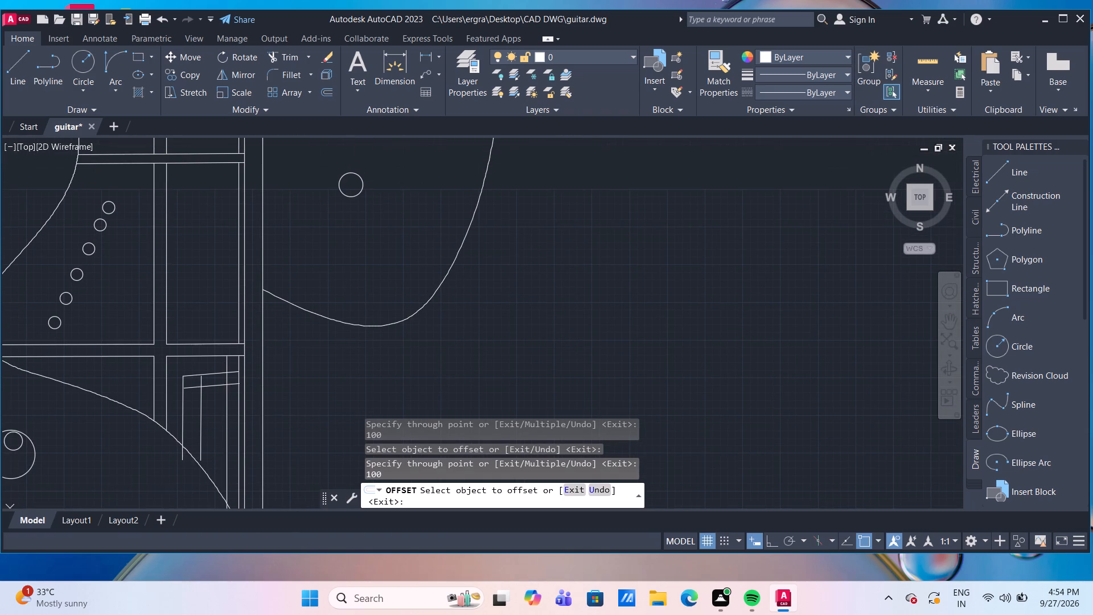
{"action": "middle_click_drag", "start_coordinate": [221, 305], "coordinate": [217, 323]}
{"action": "left_click_drag", "start_coordinate": [236, 294], "coordinate": [230, 293]}
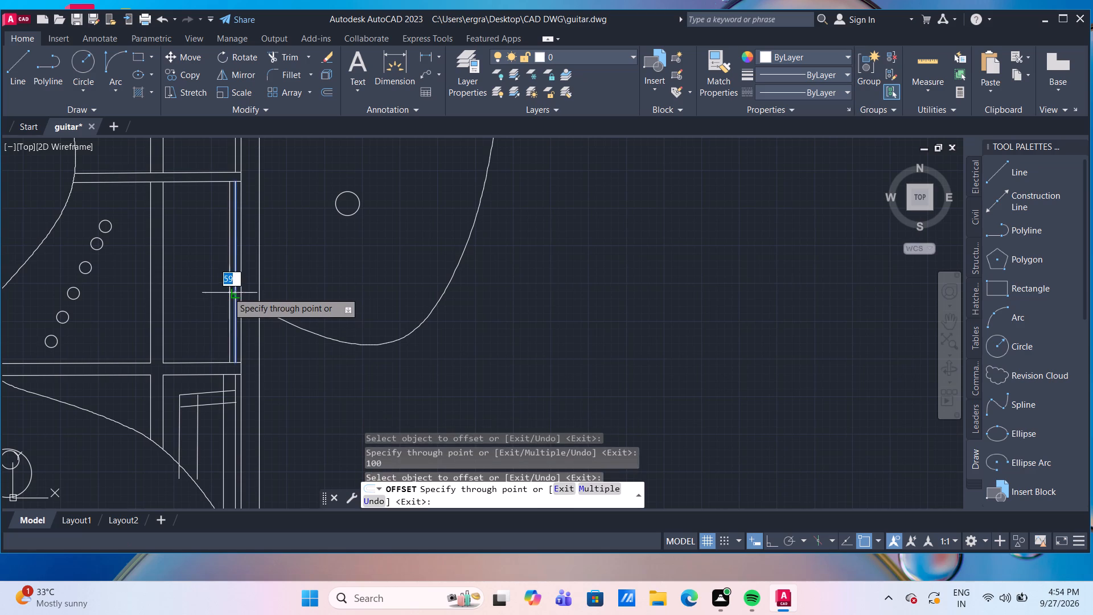
{"action": "type", "text": "100"}
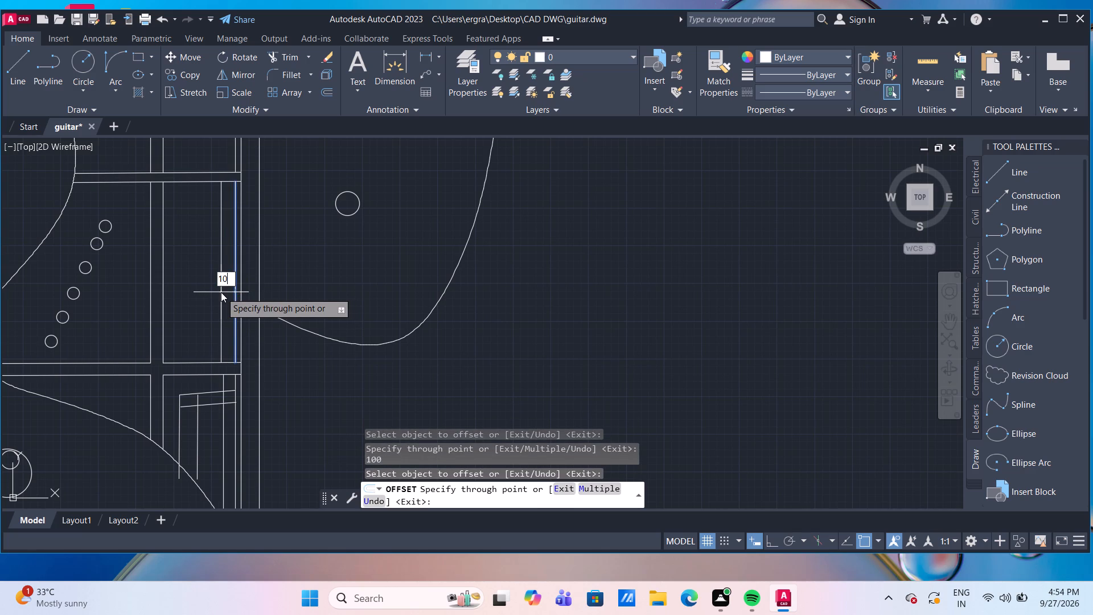
{"action": "key", "text": "Return"}
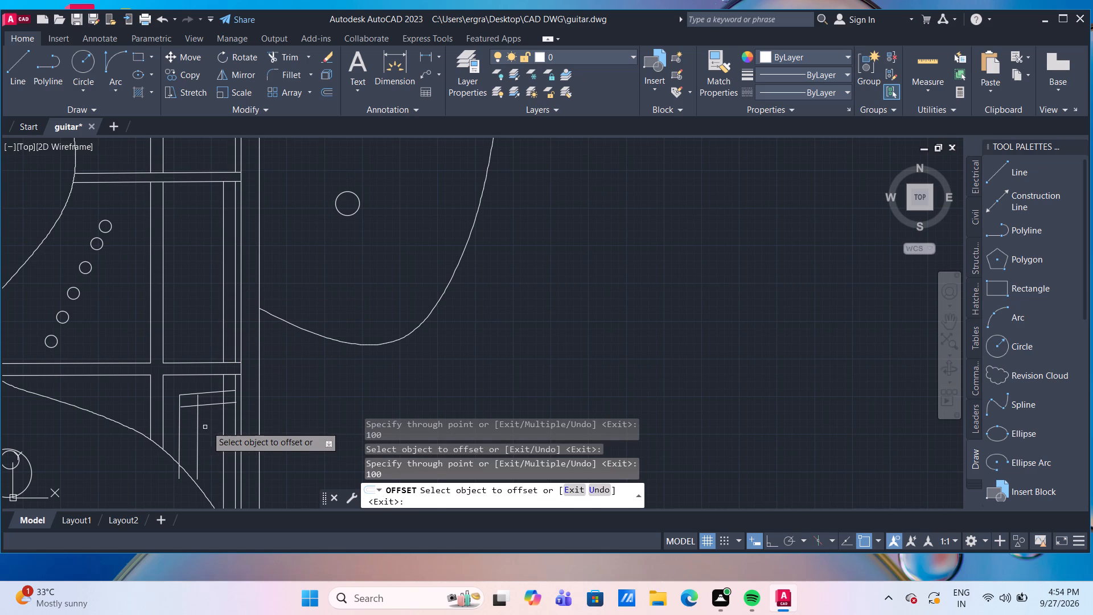
{"action": "key", "text": "Escape"}
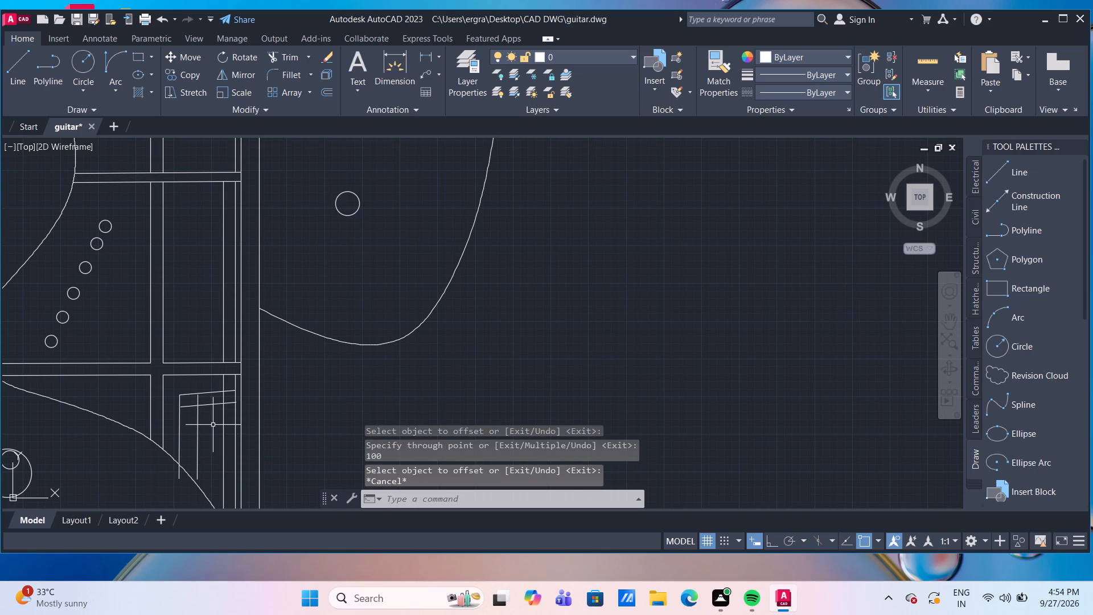
Extend the two vertical panel lines upward through the lower bar crossing to the underside of the next bar.
{"action": "type", "text": "tr"}
{"action": "key", "text": "Return"}
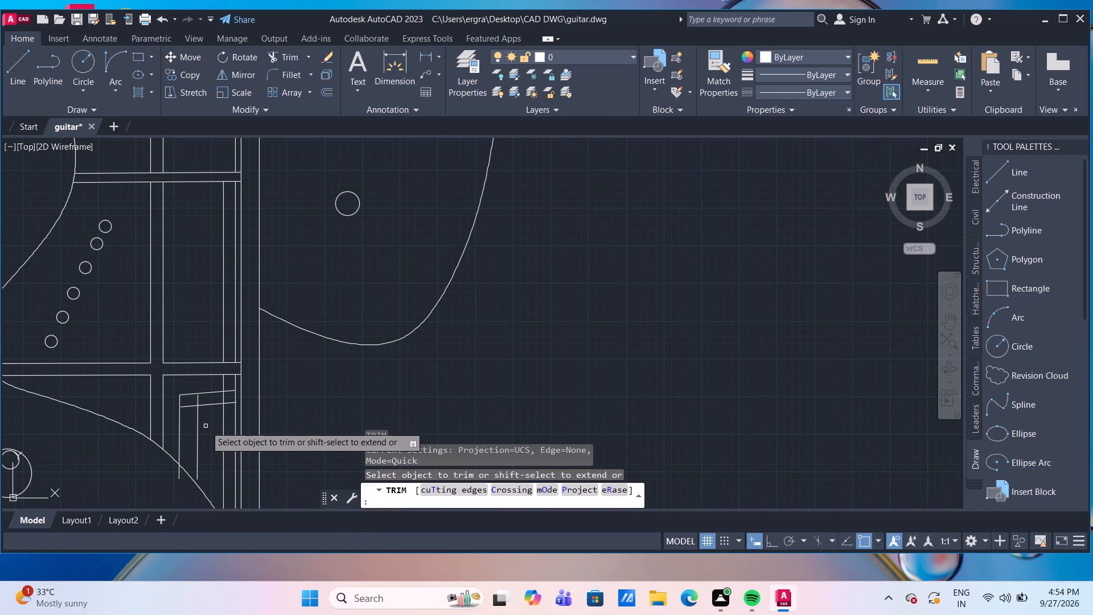
{"action": "left_click", "coordinate": [206, 426], "text": "shift"}
{"action": "left_click", "coordinate": [175, 422], "text": "shift"}
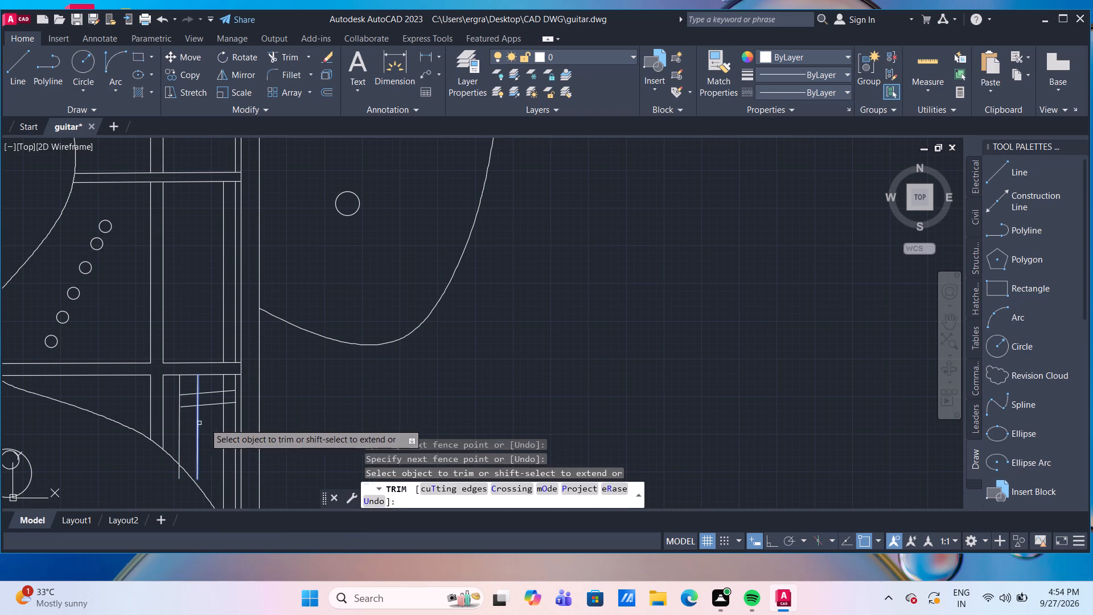
{"action": "left_click", "coordinate": [209, 425], "text": "shift"}
{"action": "left_click", "coordinate": [176, 413], "text": "shift"}
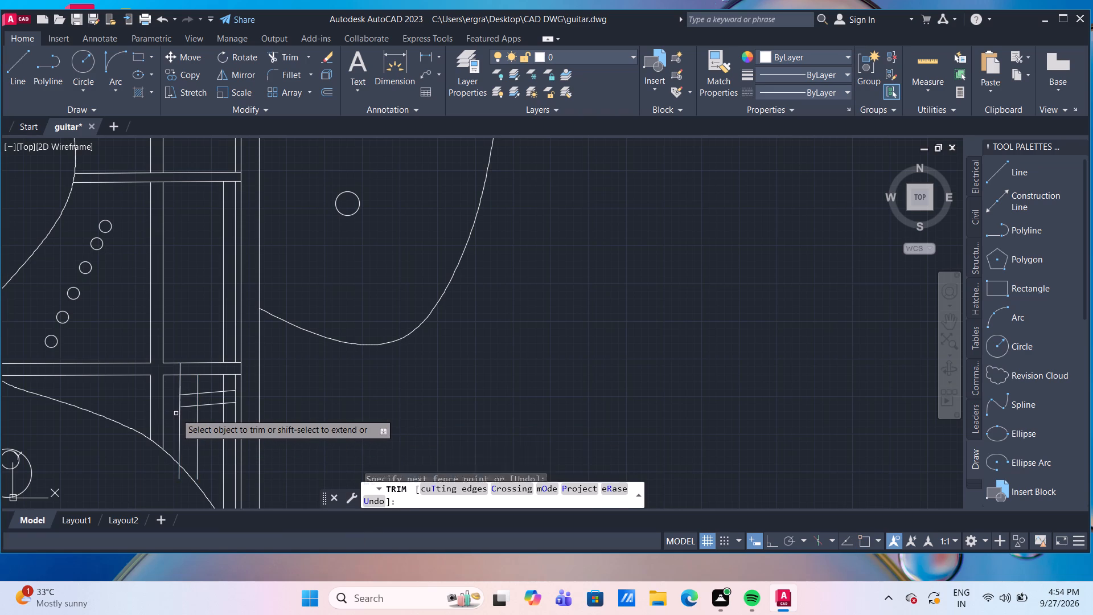
{"action": "left_click_drag", "start_coordinate": [204, 386], "coordinate": [194, 384], "text": "shift"}
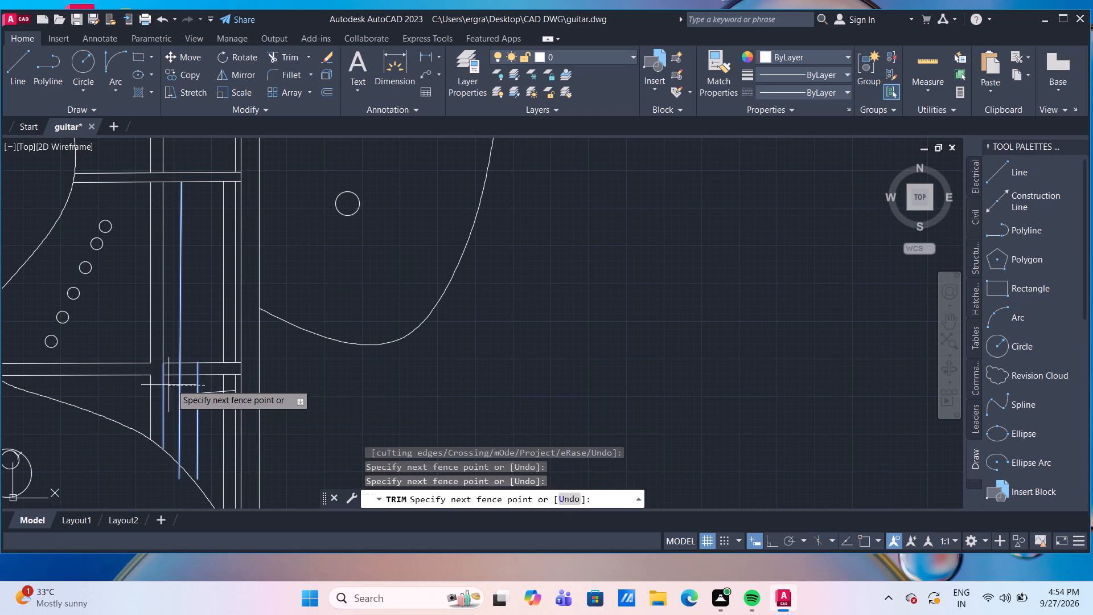
{"action": "left_click", "coordinate": [177, 382], "text": "shift"}
{"action": "left_click", "coordinate": [199, 370], "text": "shift"}
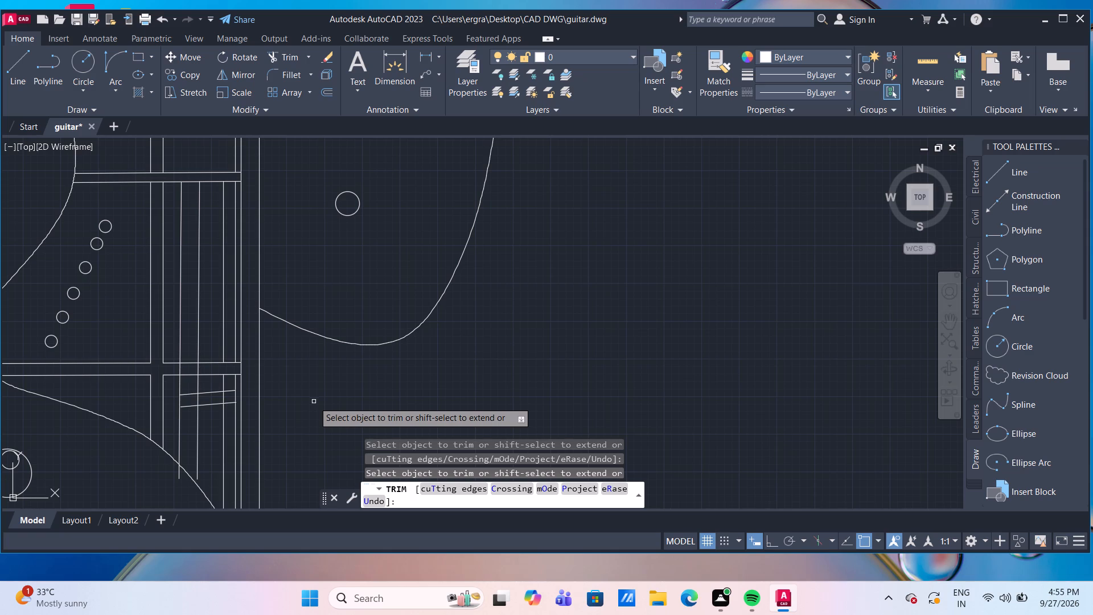
{"action": "key", "text": "Escape"}
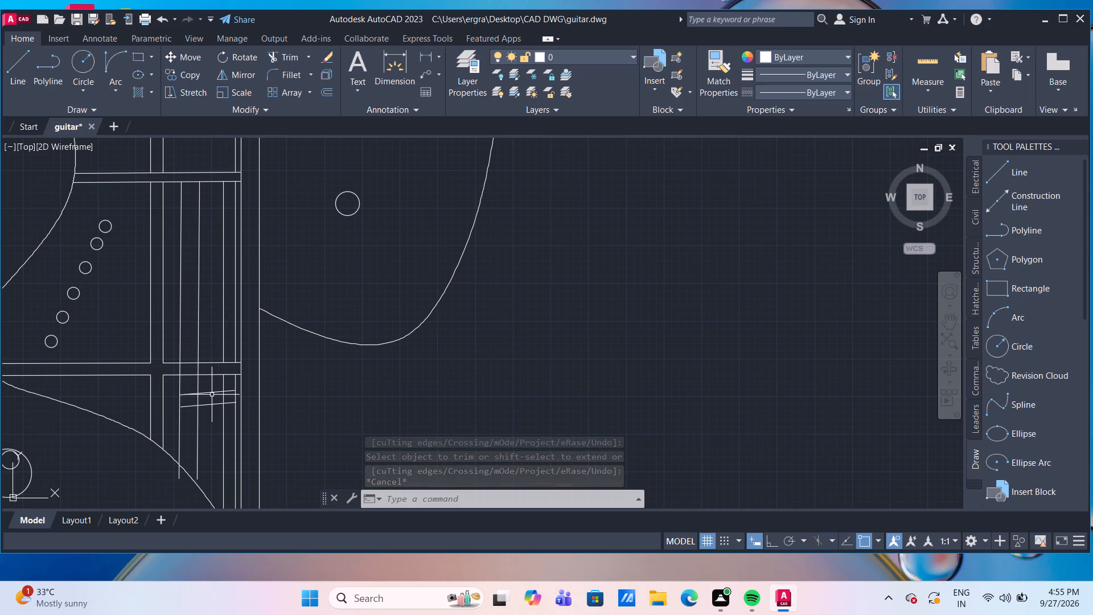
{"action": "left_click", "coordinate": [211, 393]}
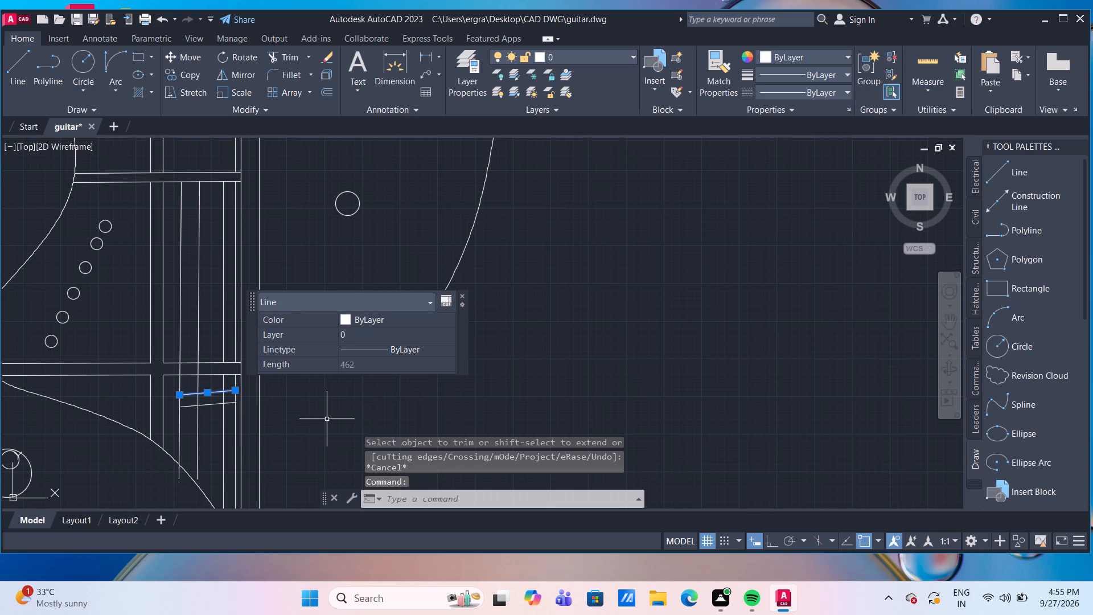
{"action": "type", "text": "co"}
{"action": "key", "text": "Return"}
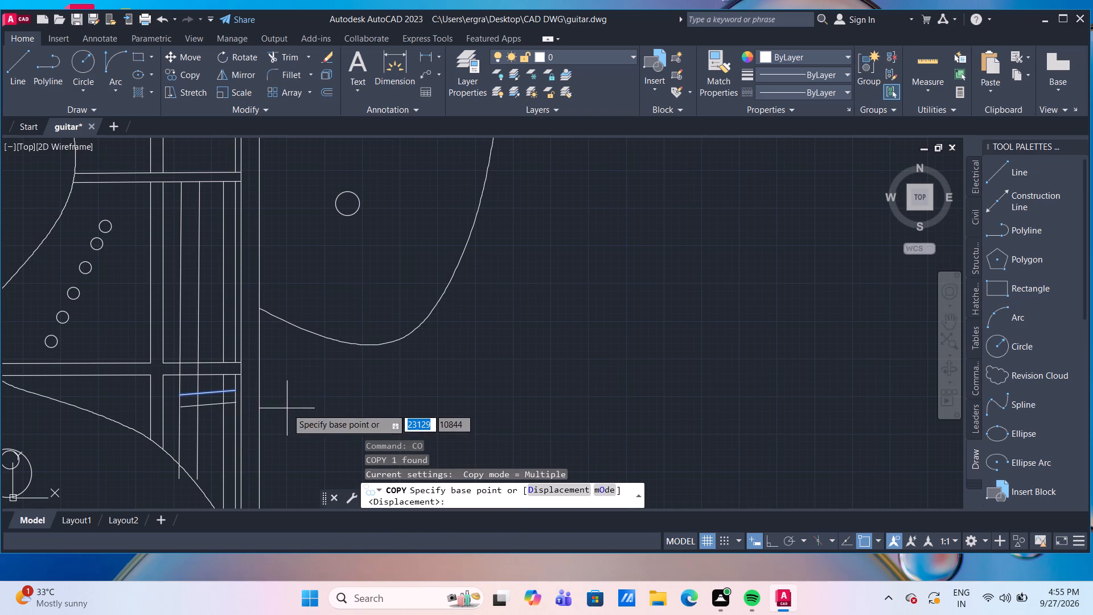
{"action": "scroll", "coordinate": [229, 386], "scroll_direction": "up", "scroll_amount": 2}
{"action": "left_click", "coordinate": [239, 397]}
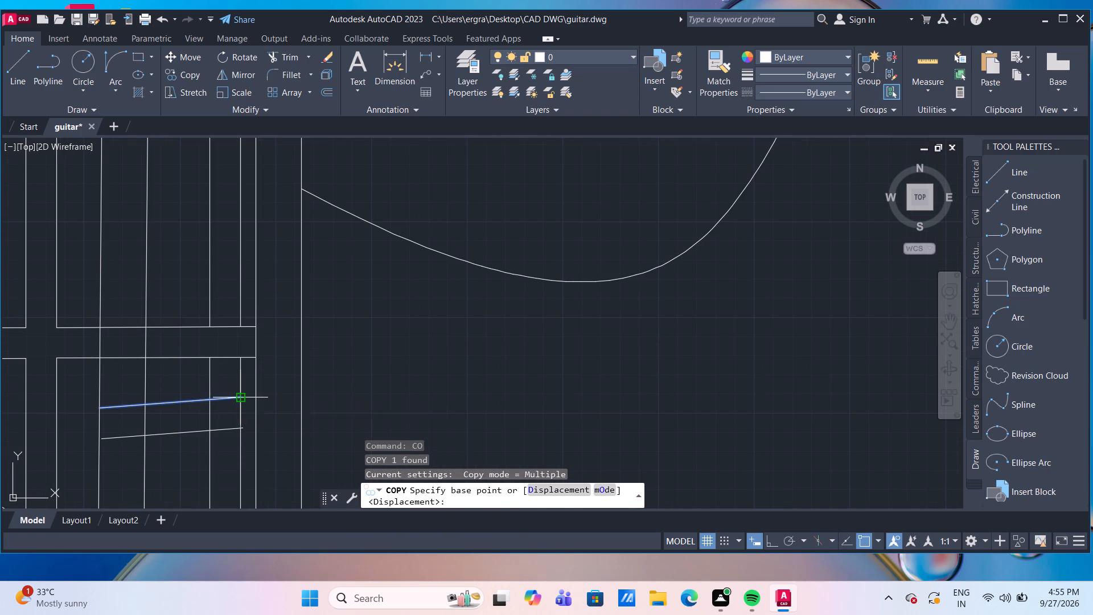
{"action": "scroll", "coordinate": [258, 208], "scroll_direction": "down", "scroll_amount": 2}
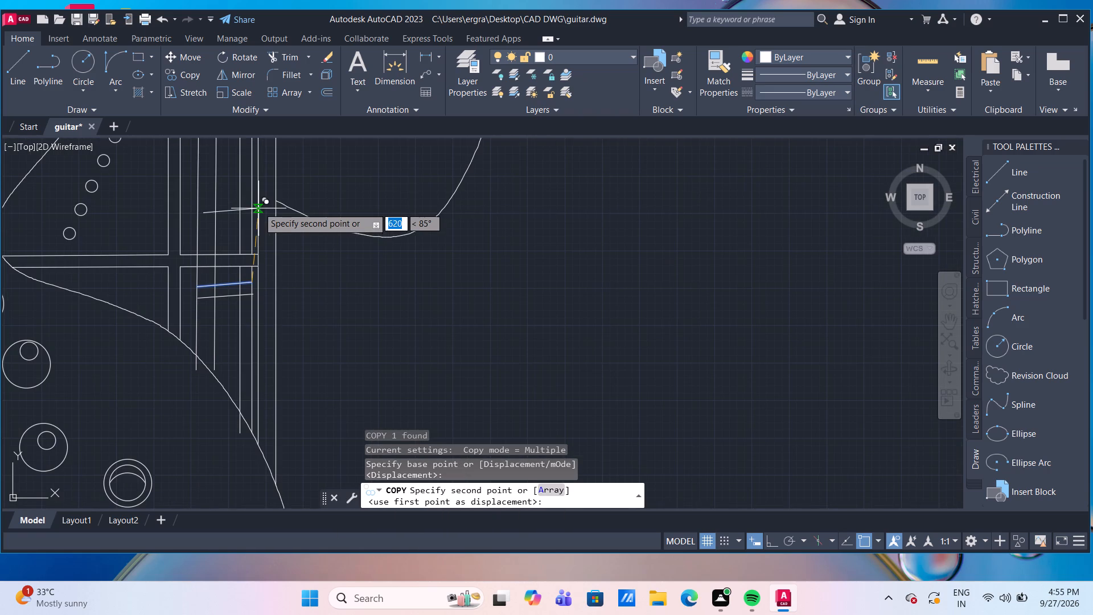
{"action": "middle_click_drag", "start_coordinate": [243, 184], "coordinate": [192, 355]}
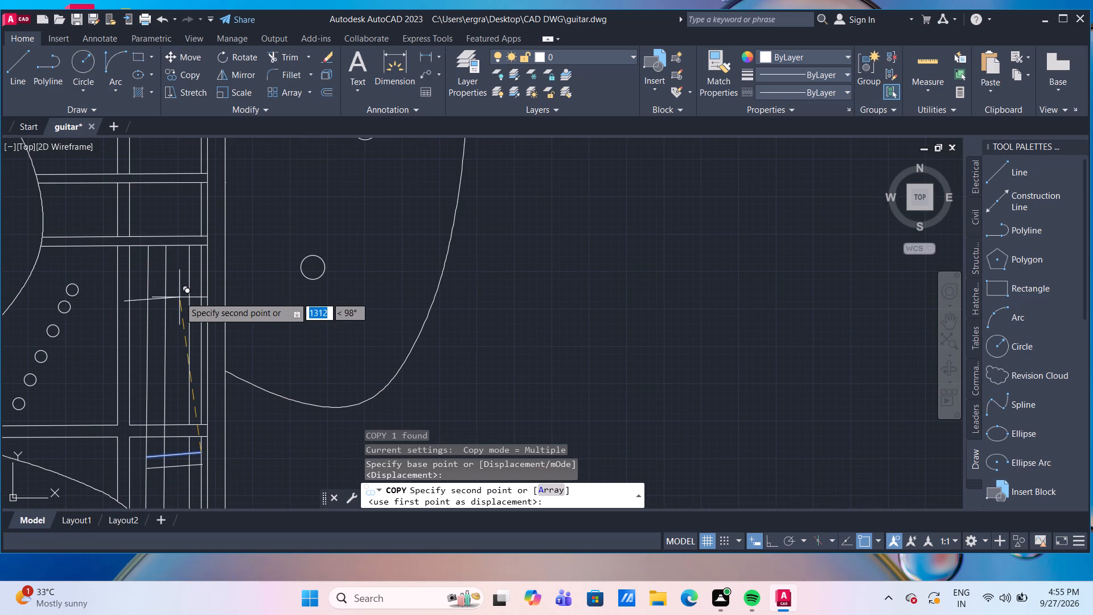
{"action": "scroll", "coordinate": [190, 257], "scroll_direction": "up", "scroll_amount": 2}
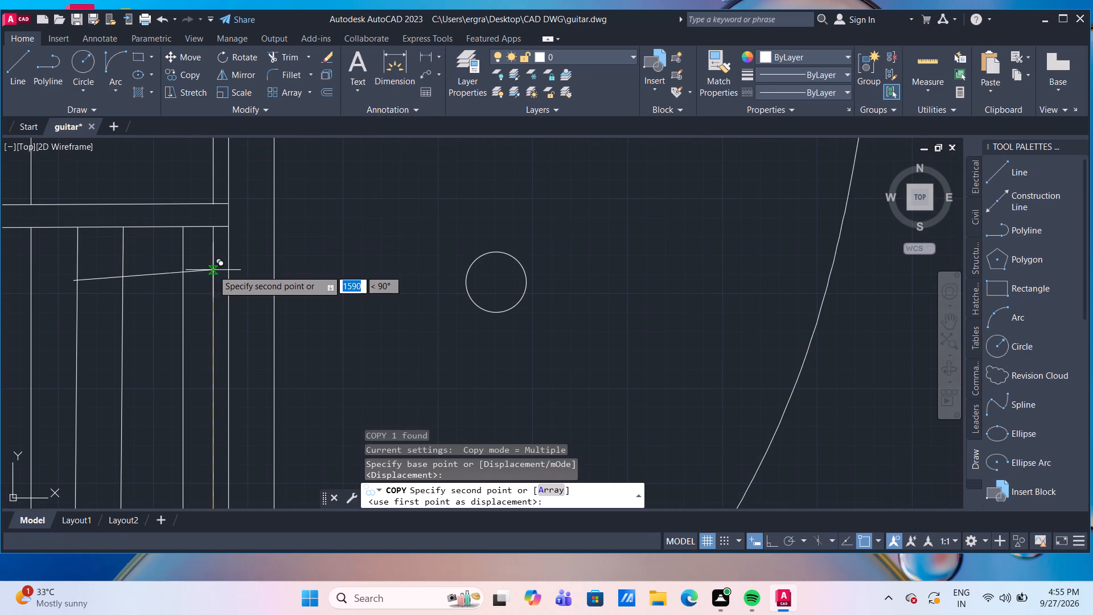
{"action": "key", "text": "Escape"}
Draw a sloping line about 940 long at 165° from the inner neck line's end at the bar's underside, down across the panel lines.
{"action": "scroll", "coordinate": [169, 277], "scroll_direction": "down", "scroll_amount": 2}
{"action": "middle_click_drag", "start_coordinate": [170, 278], "coordinate": [221, 266]}
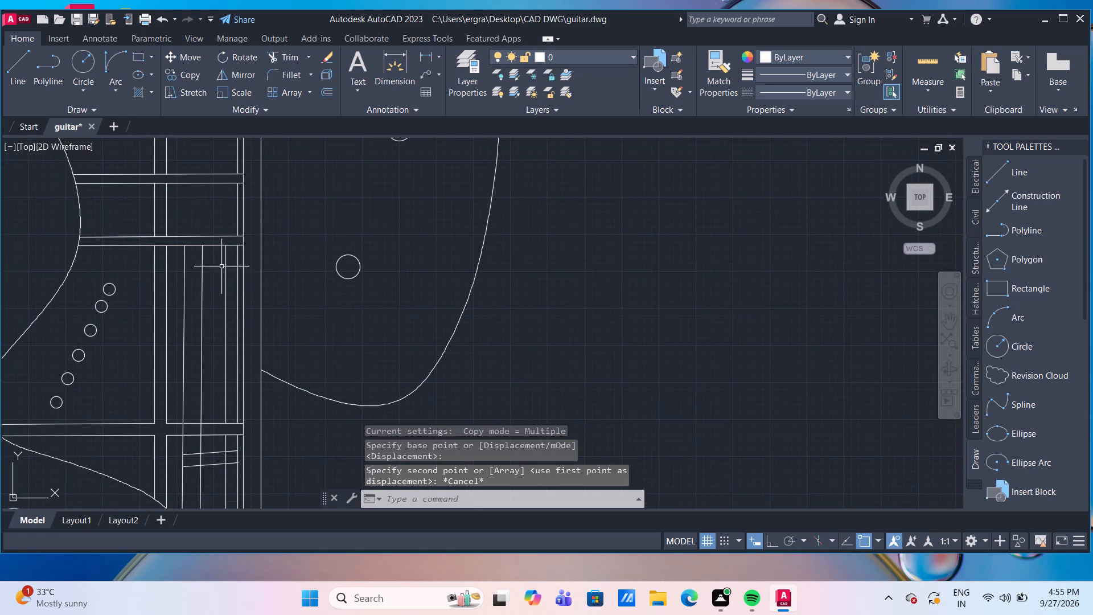
{"action": "left_click_drag", "start_coordinate": [11, 67], "coordinate": [28, 76]}
{"action": "scroll", "coordinate": [224, 237], "scroll_direction": "up", "scroll_amount": 2}
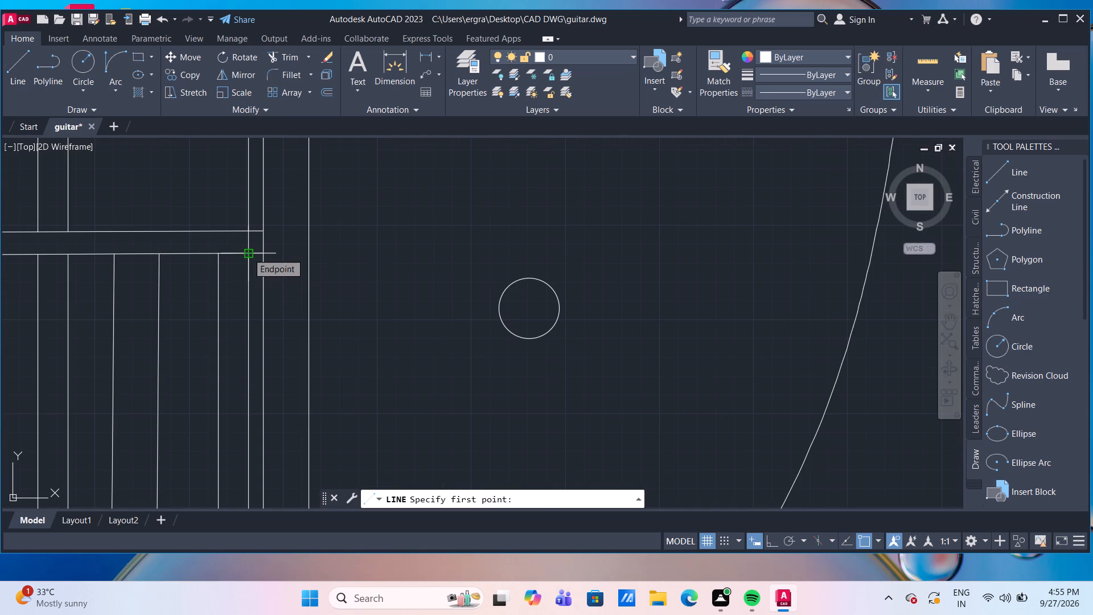
{"action": "left_click", "coordinate": [248, 253]}
{"action": "scroll", "coordinate": [248, 253], "scroll_direction": "down", "scroll_amount": 1}
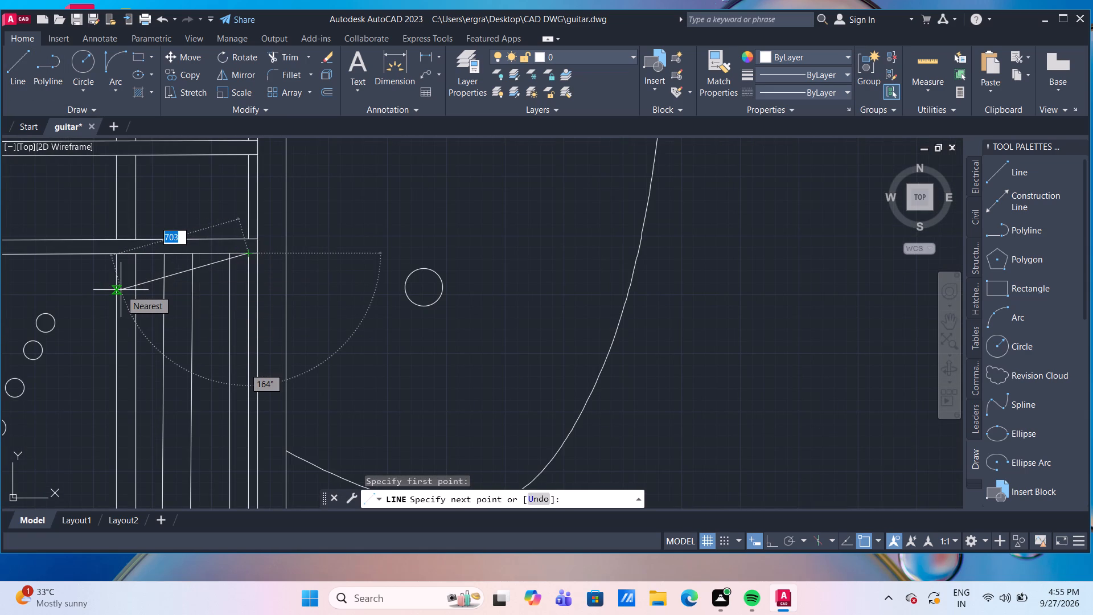
{"action": "left_click", "coordinate": [77, 301]}
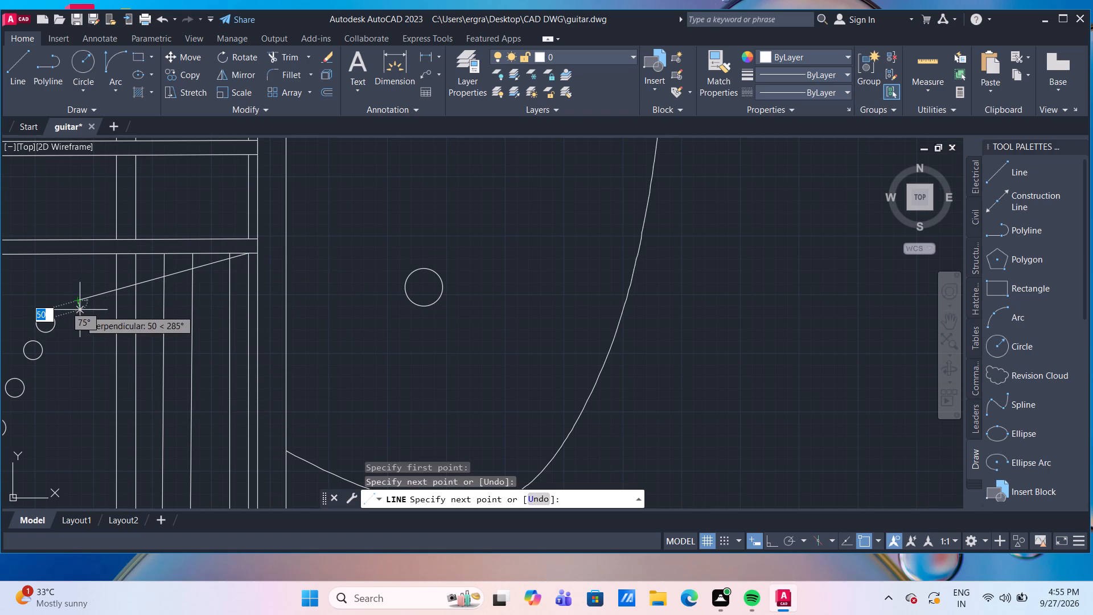
{"action": "key", "text": "Escape"}
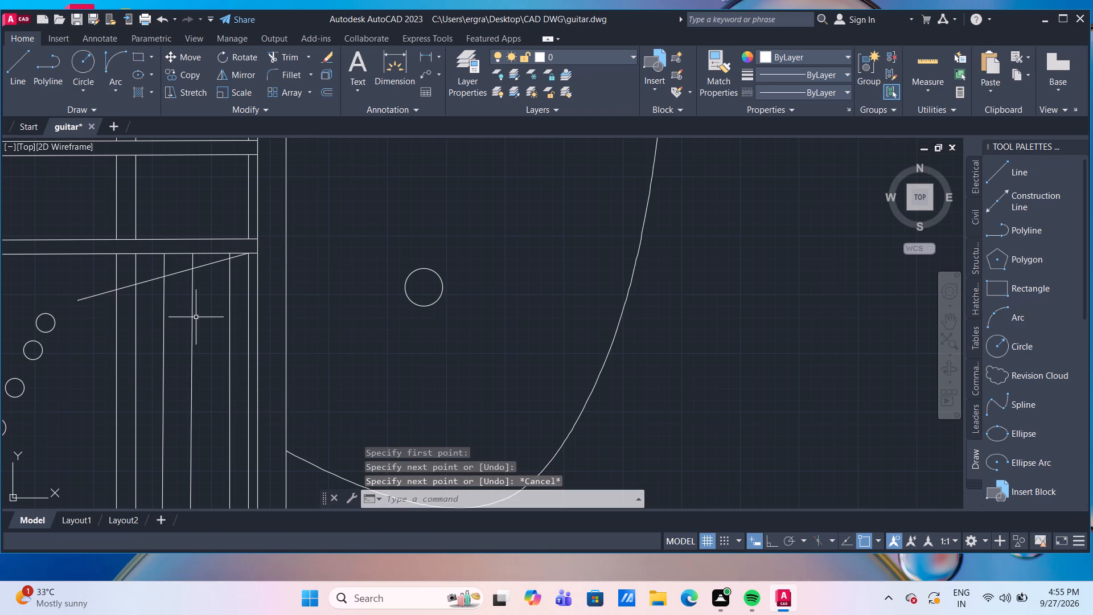
Offset the new sloping line 150 downward.
{"action": "key", "text": "o"}
{"action": "key", "text": "Return"}
{"action": "scroll", "coordinate": [196, 317], "scroll_direction": "down", "scroll_amount": 1}
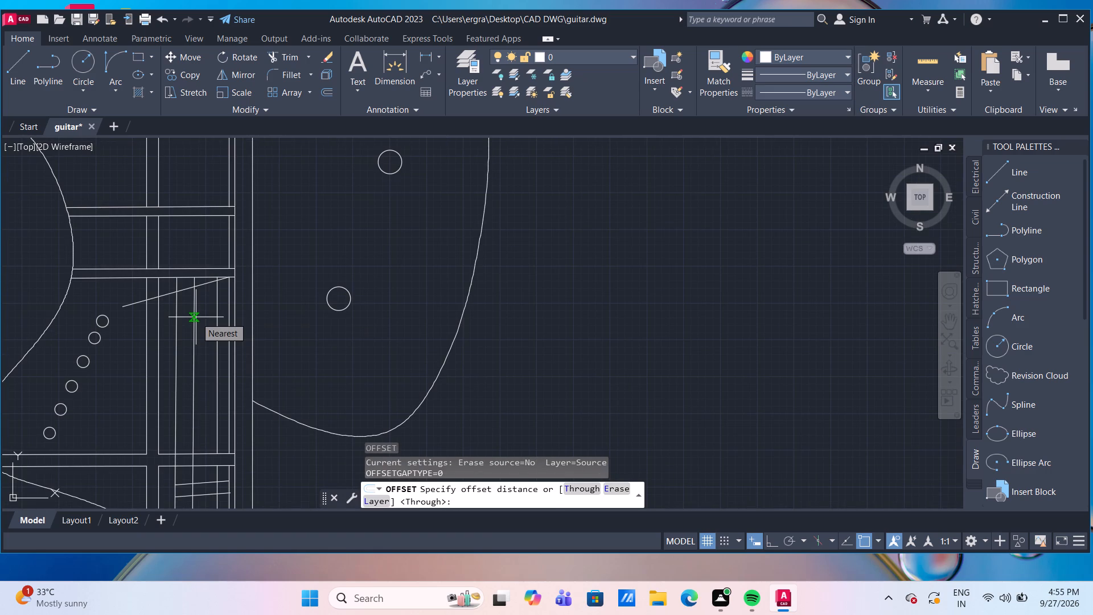
{"action": "key", "text": "Return"}
{"action": "left_click", "coordinate": [203, 284]}
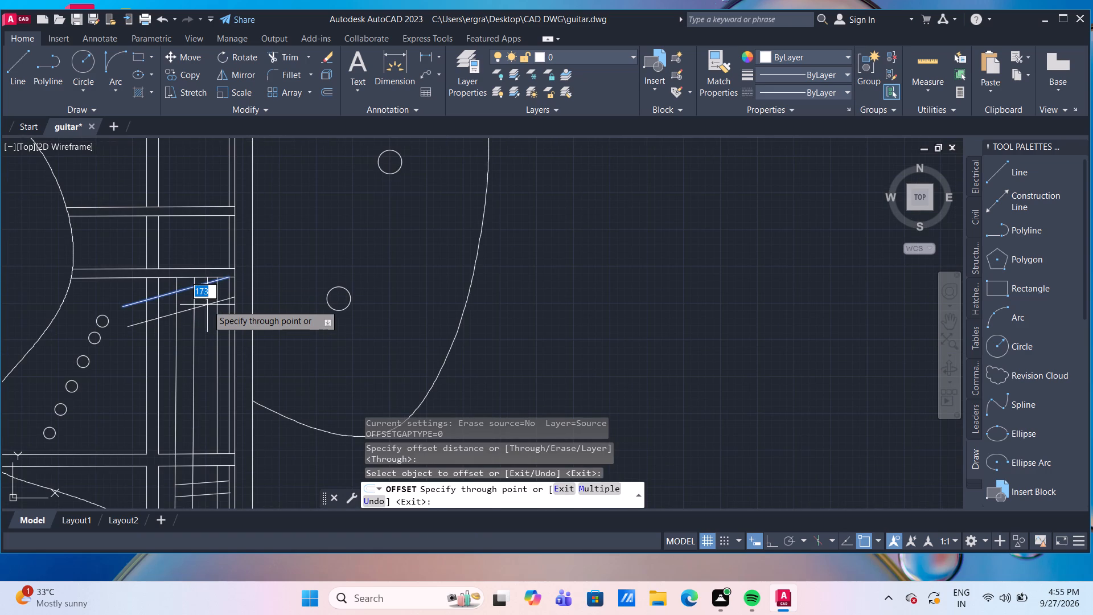
{"action": "type", "text": "150"}
{"action": "key", "text": "Return"}
{"action": "middle_click_drag", "start_coordinate": [209, 341], "coordinate": [199, 320]}
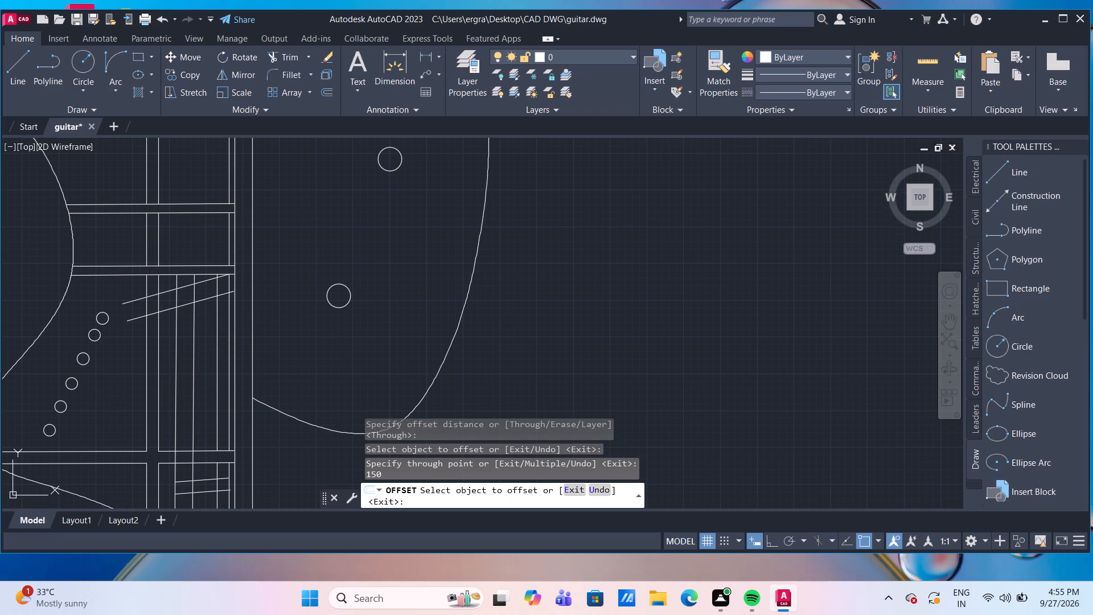
{"action": "middle_click_drag", "start_coordinate": [199, 320], "coordinate": [195, 309]}
{"action": "middle_click_drag", "start_coordinate": [192, 457], "coordinate": [175, 350]}
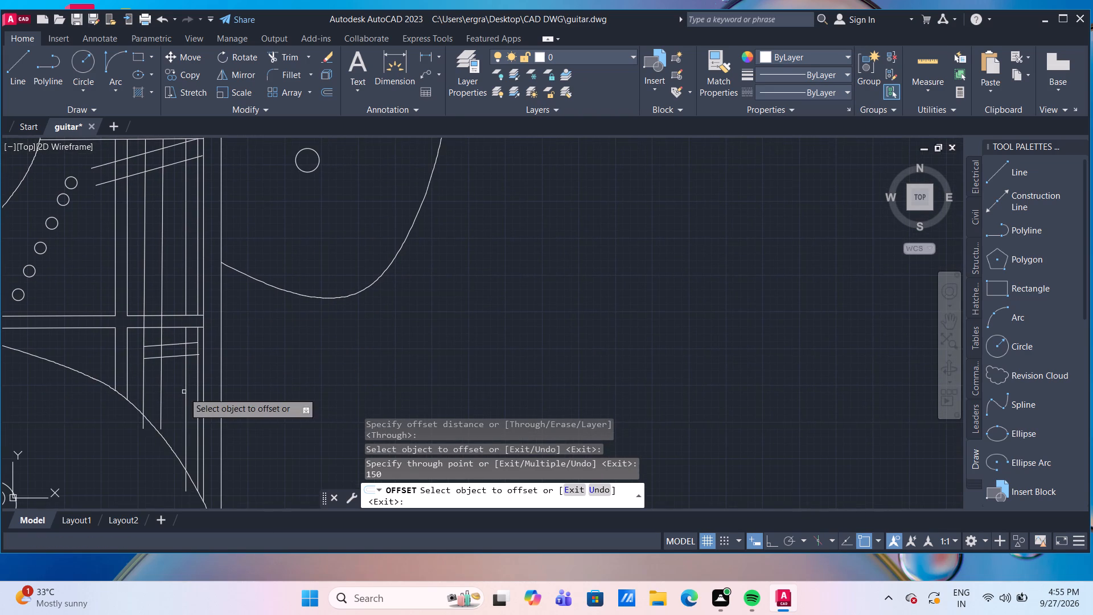
{"action": "key", "text": "Escape"}
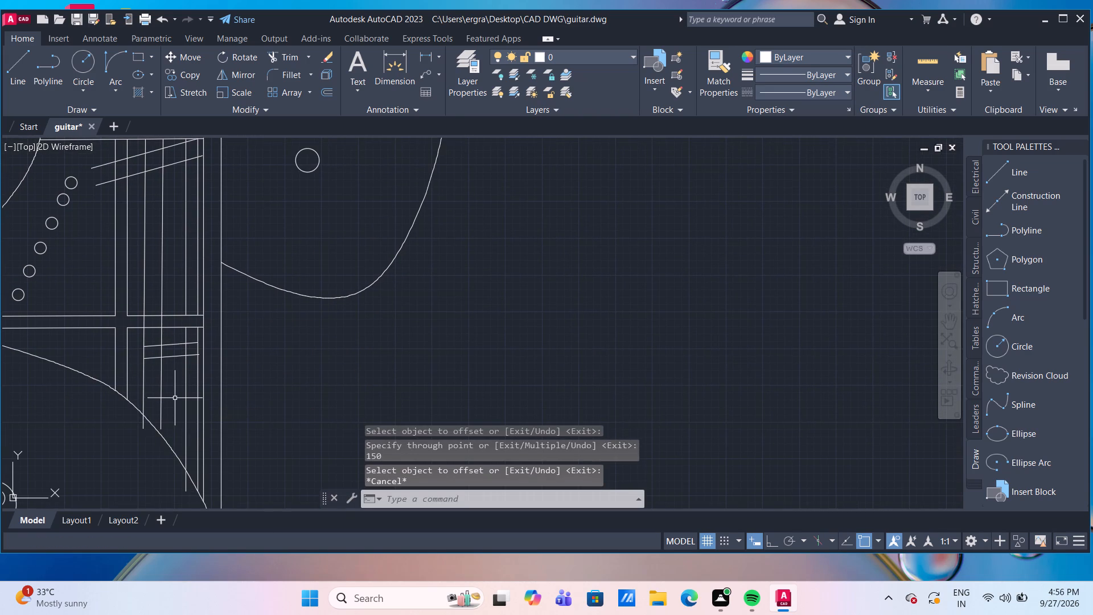
Fit the lower ends of the vertical panel lines to the curved body outline, extending the short line and trimming the overshoots.
{"action": "type", "text": "tr"}
{"action": "key", "text": "Return"}
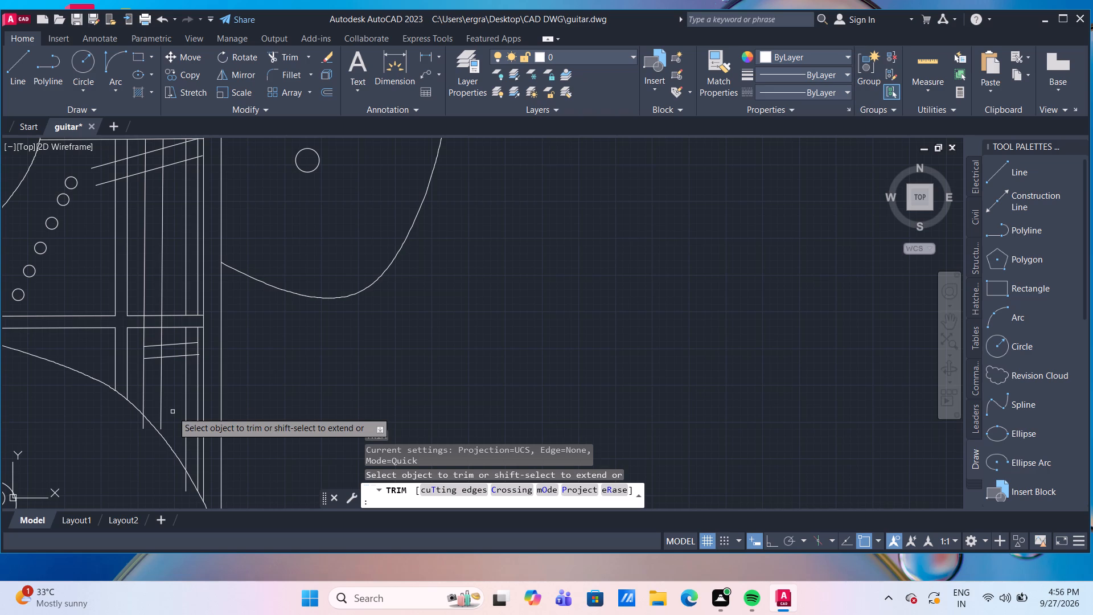
{"action": "left_click", "coordinate": [172, 412], "text": "shift"}
{"action": "left_click", "coordinate": [99, 357], "text": "shift"}
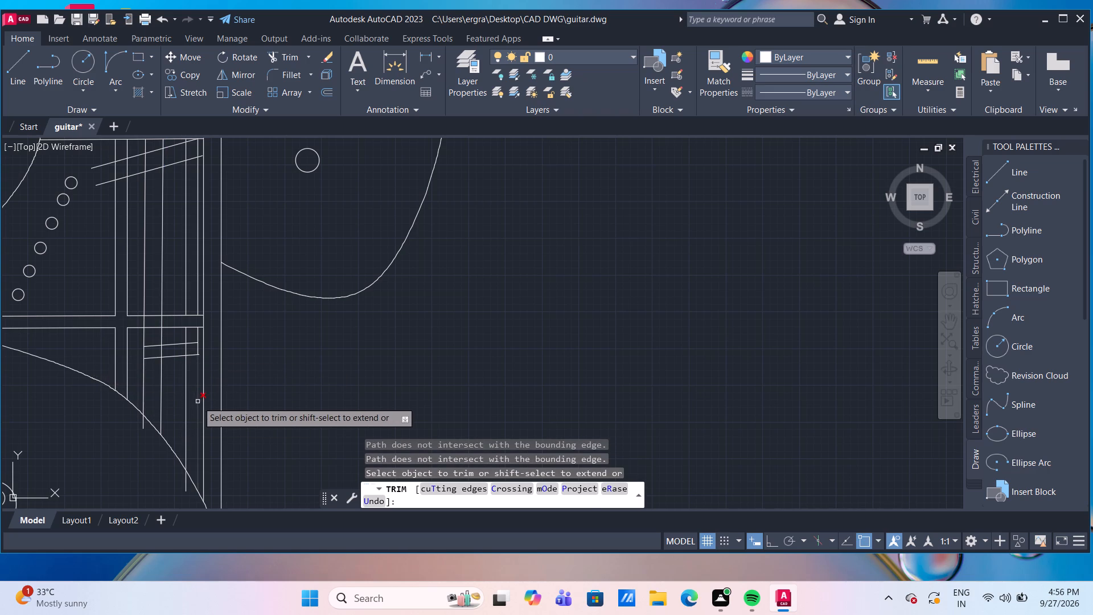
{"action": "left_click", "coordinate": [172, 399], "text": "shift"}
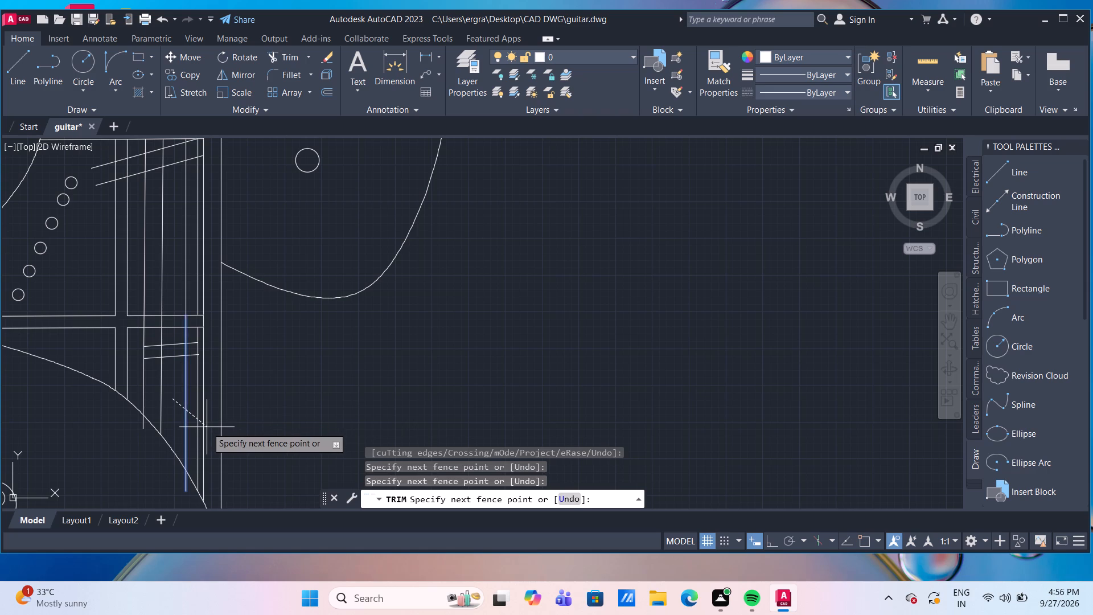
{"action": "left_click", "coordinate": [210, 429], "text": "shift"}
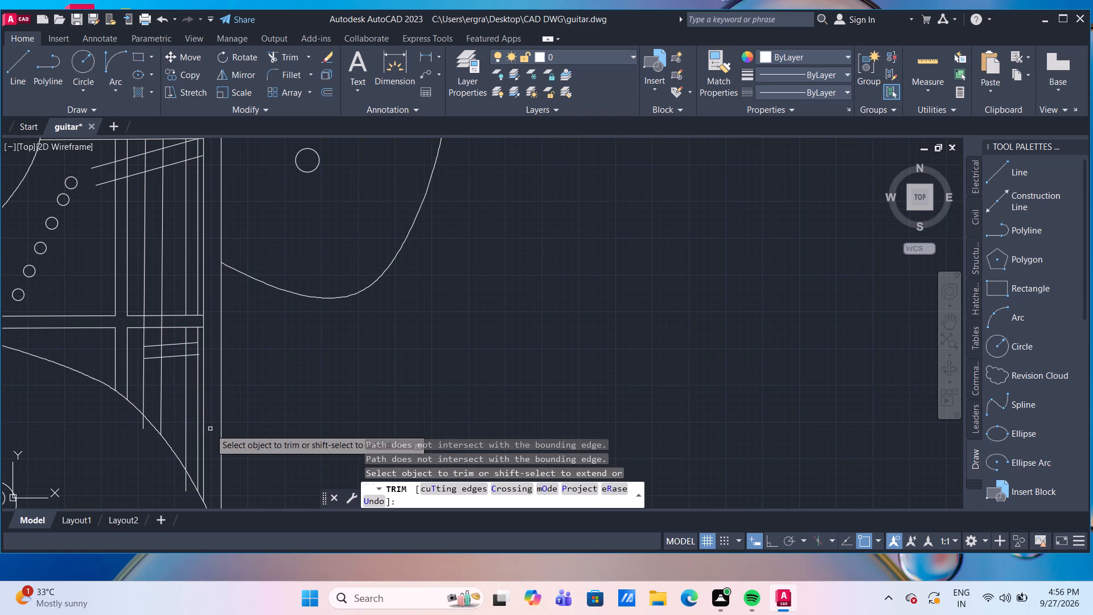
{"action": "left_click", "coordinate": [184, 490]}
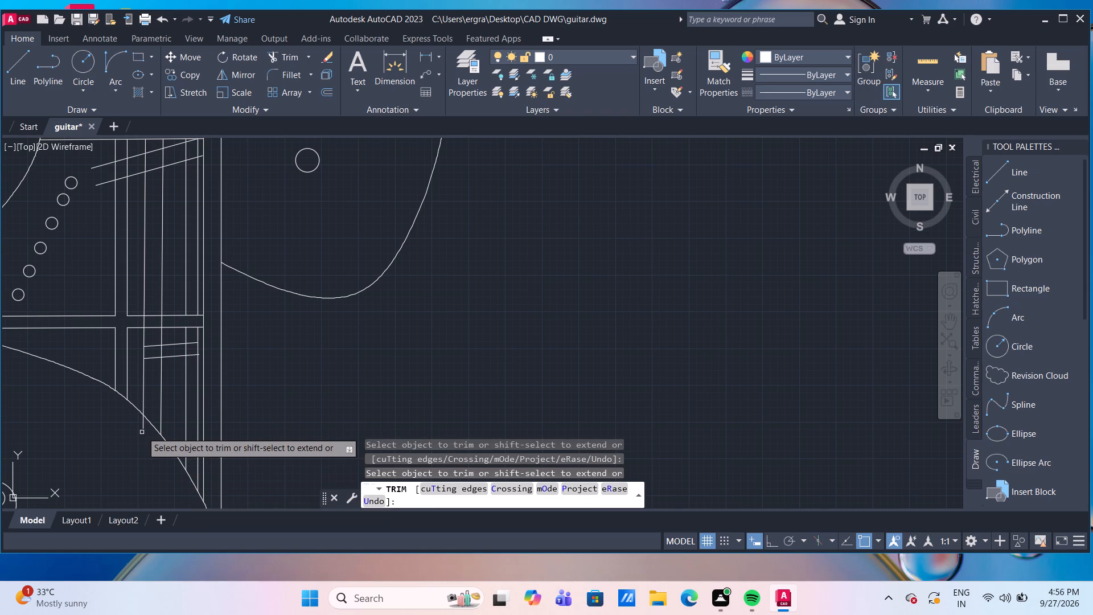
{"action": "left_click", "coordinate": [142, 428]}
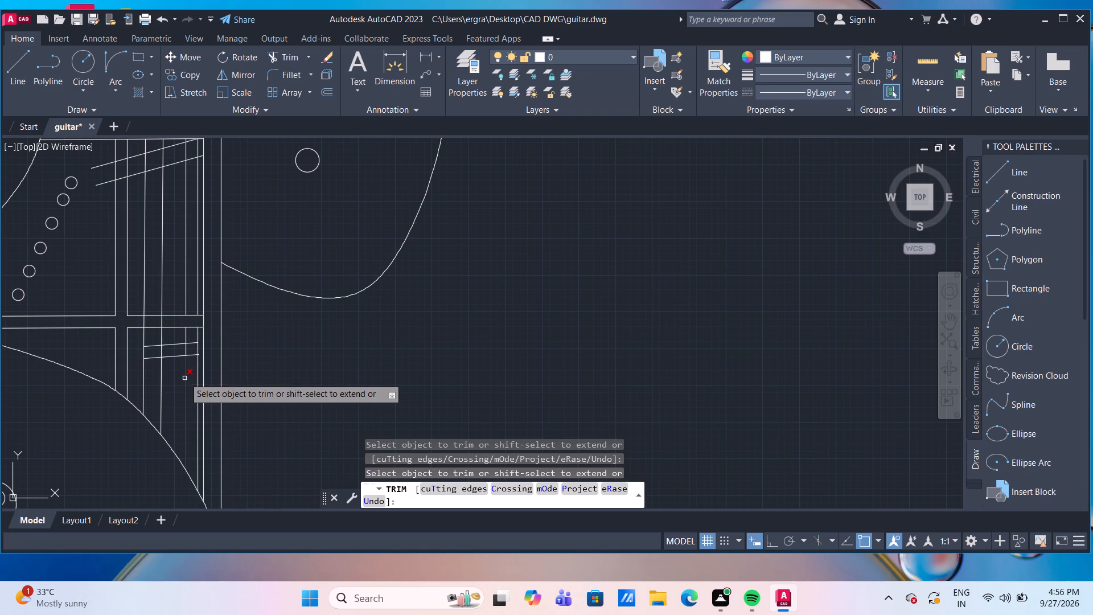
Below the lower bar, trim the lower sloping line to between the two inner panel lines and open the left one between the slopes.
{"action": "scroll", "coordinate": [161, 356], "scroll_direction": "up", "scroll_amount": 2}
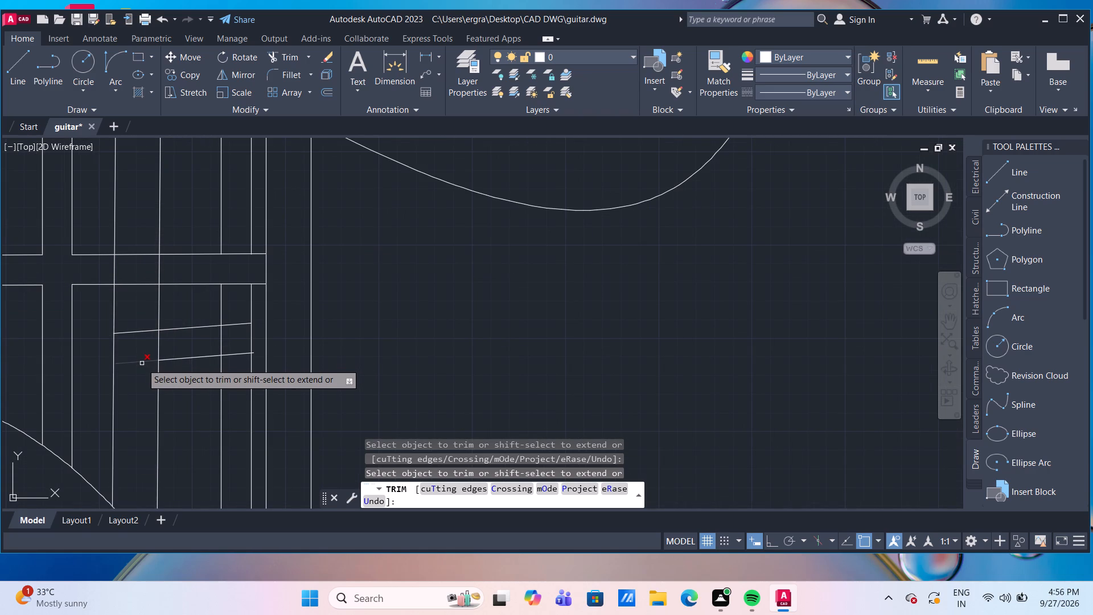
{"action": "left_click", "coordinate": [142, 363]}
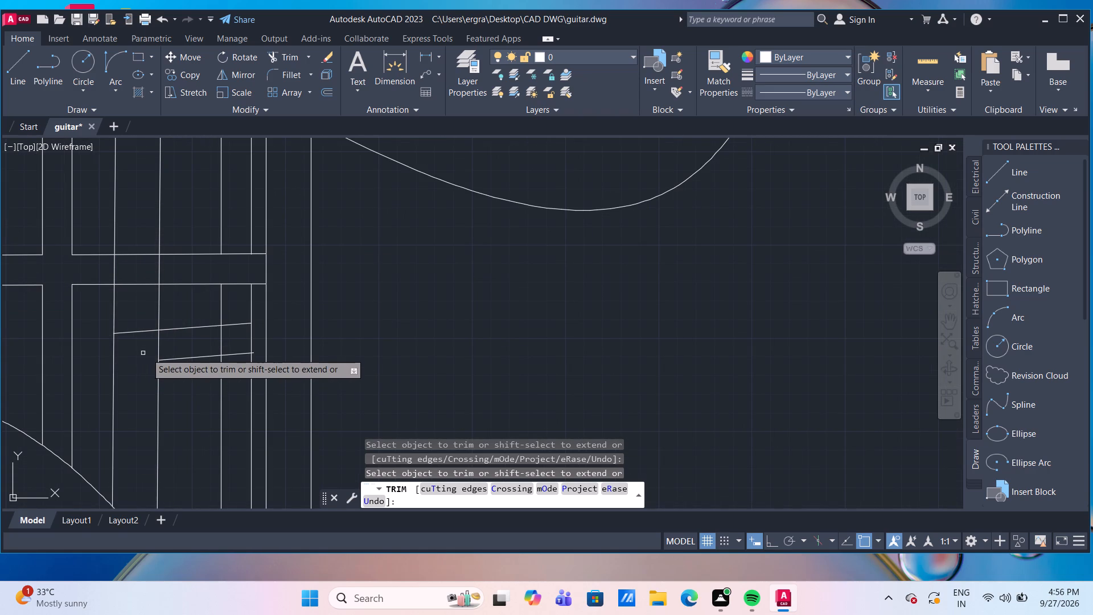
{"action": "left_click", "coordinate": [158, 346]}
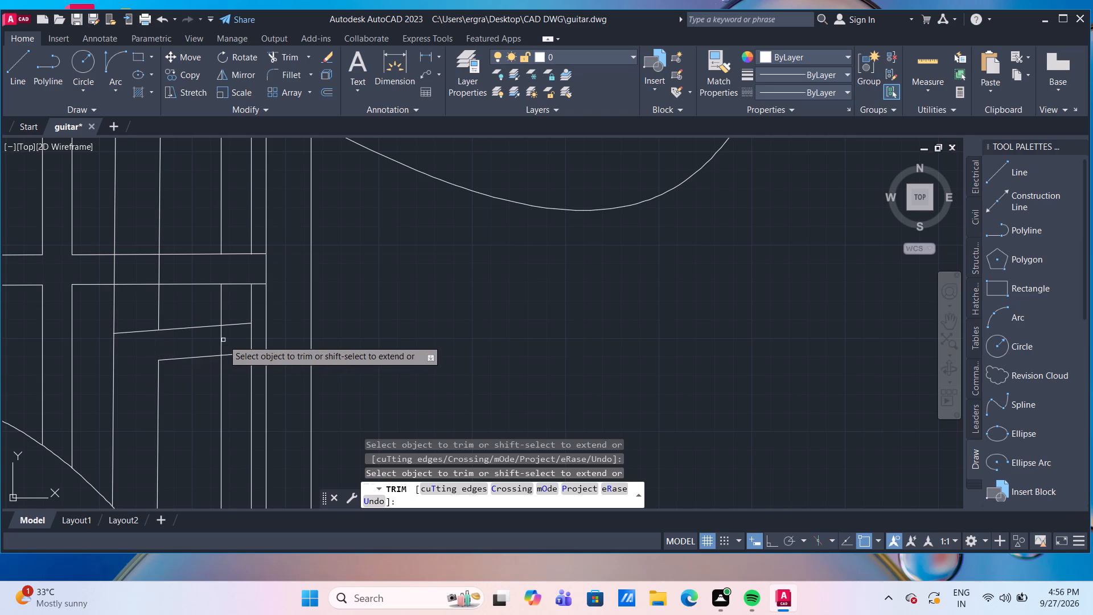
{"action": "left_click", "coordinate": [222, 340]}
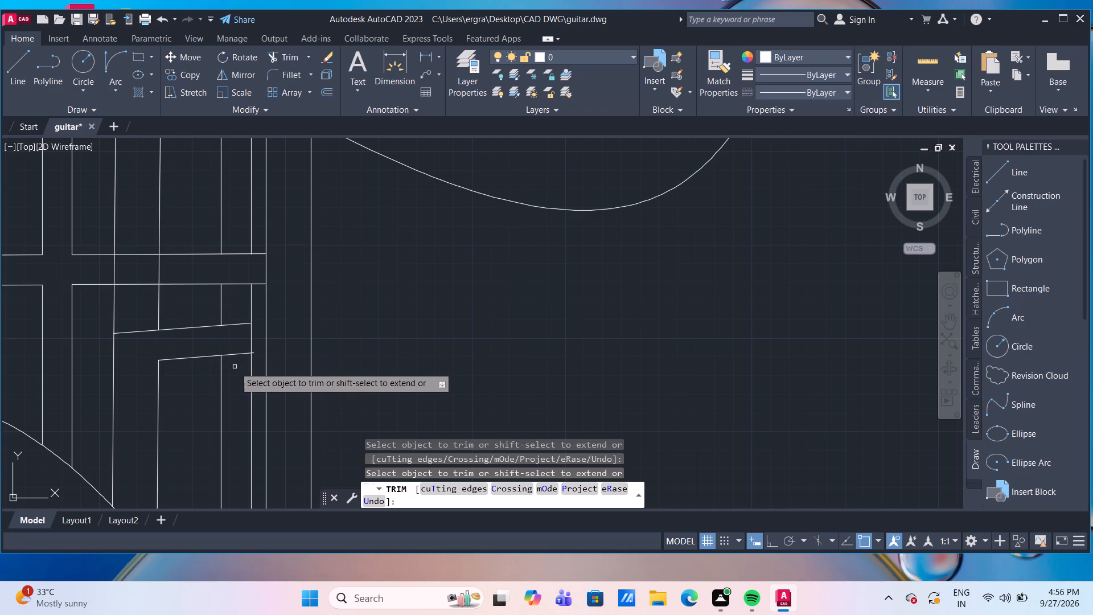
{"action": "key", "text": "ctrl+z"}
{"action": "left_click", "coordinate": [237, 355]}
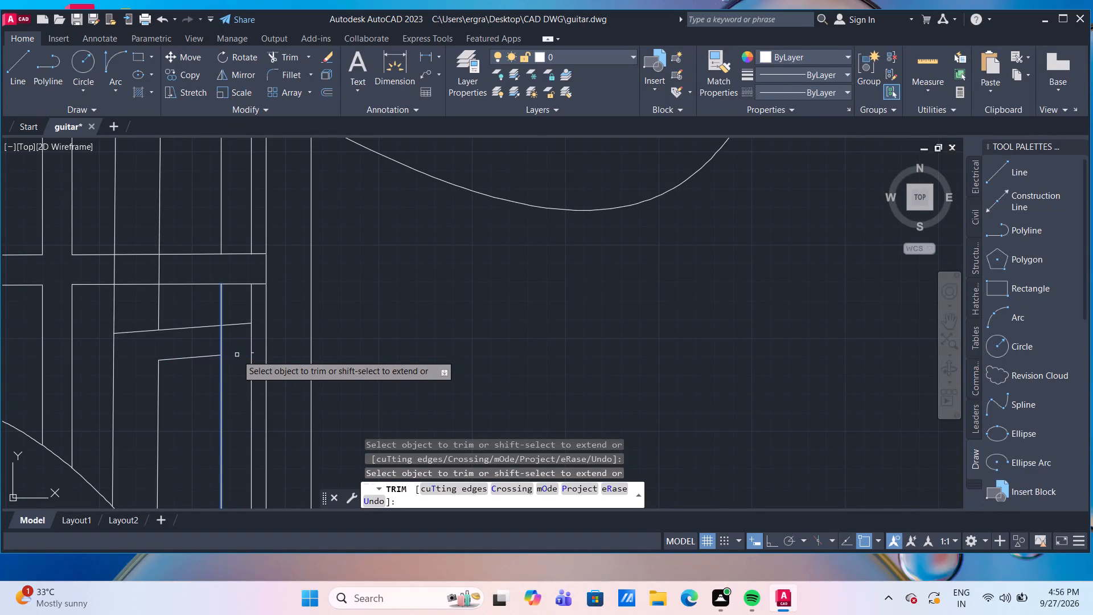
{"action": "left_click", "coordinate": [254, 353]}
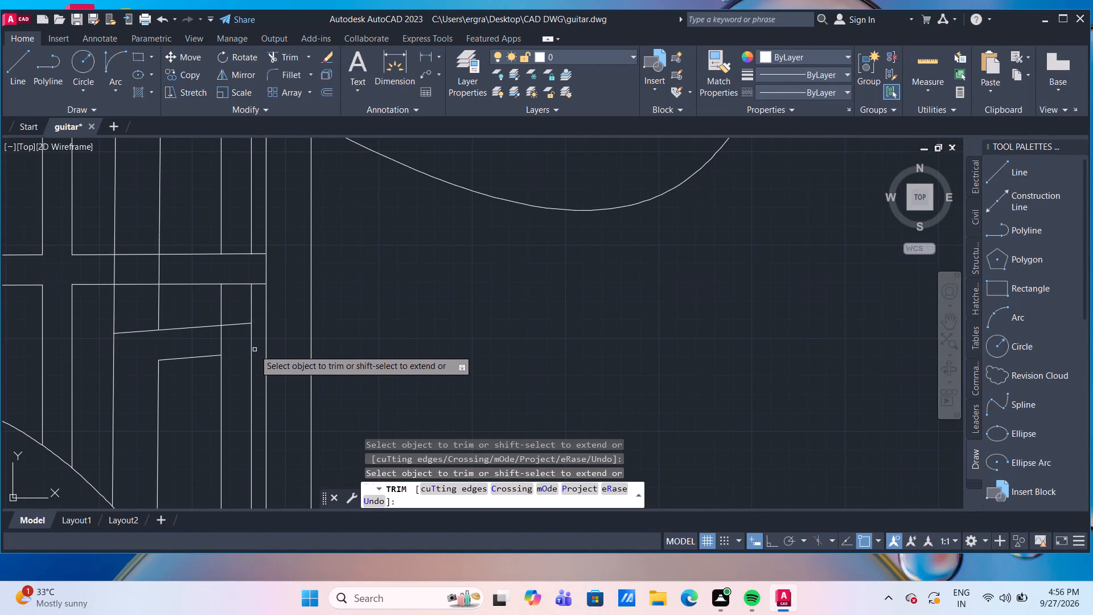
Trim the two vertical panel lines where they cross the lower horizontal bar.
{"action": "scroll", "coordinate": [254, 350], "scroll_direction": "down", "scroll_amount": 1}
{"action": "middle_click_drag", "start_coordinate": [245, 399], "coordinate": [242, 383]}
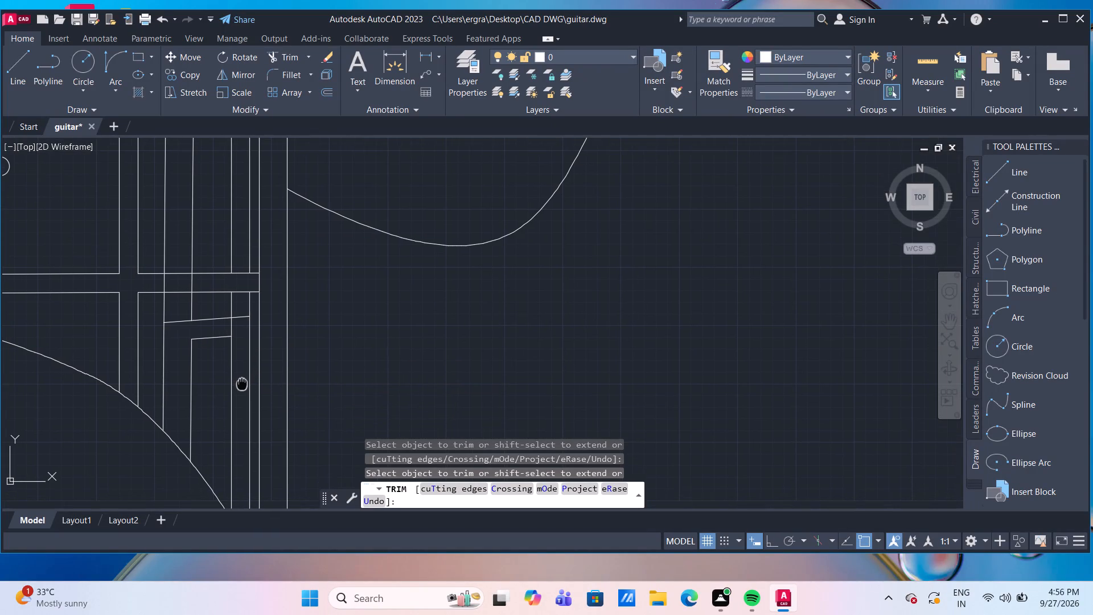
{"action": "middle_click_drag", "start_coordinate": [242, 383], "coordinate": [235, 448]}
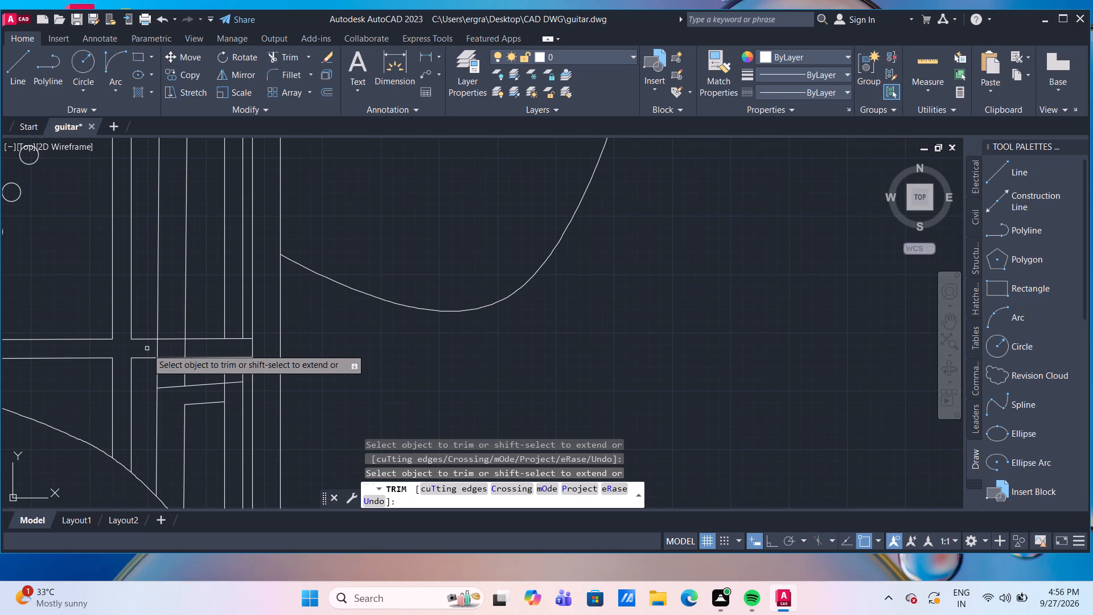
{"action": "left_click", "coordinate": [147, 348]}
{"action": "left_click", "coordinate": [190, 348]}
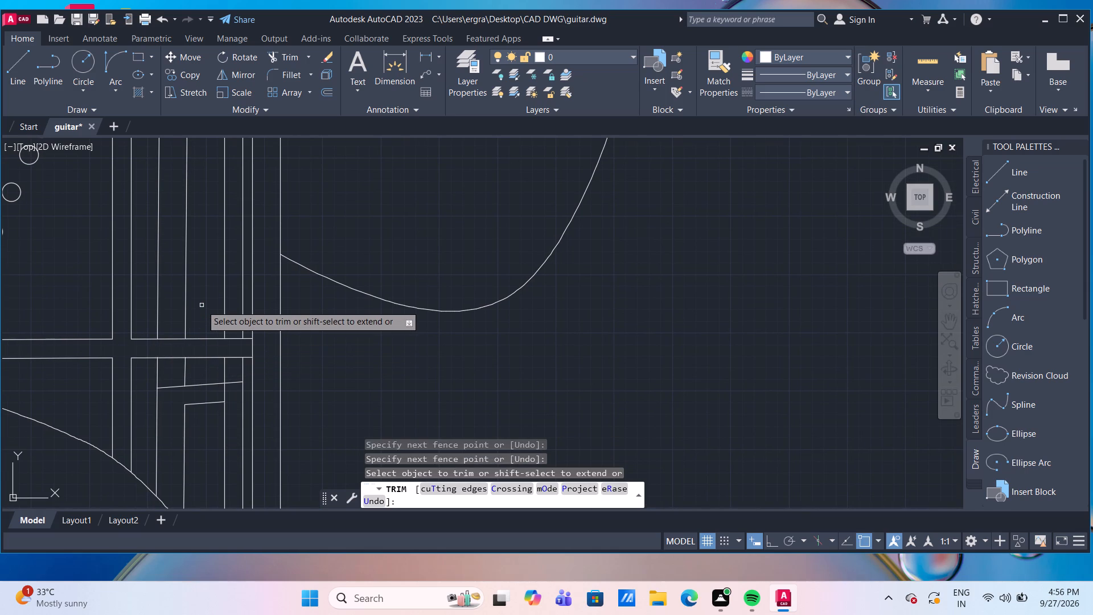
{"action": "middle_click_drag", "start_coordinate": [202, 305], "coordinate": [207, 343]}
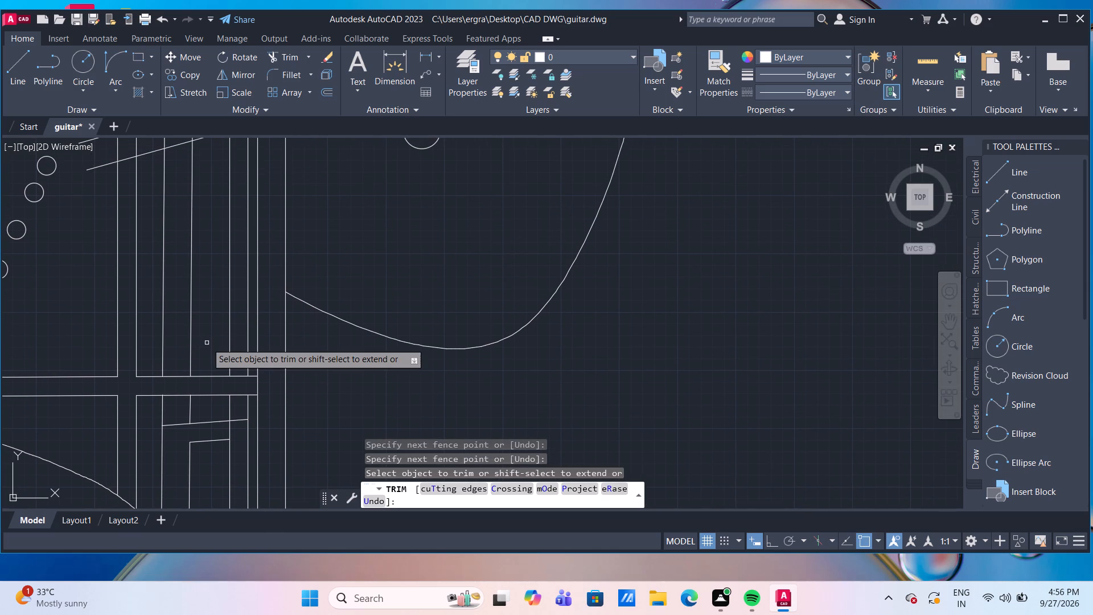
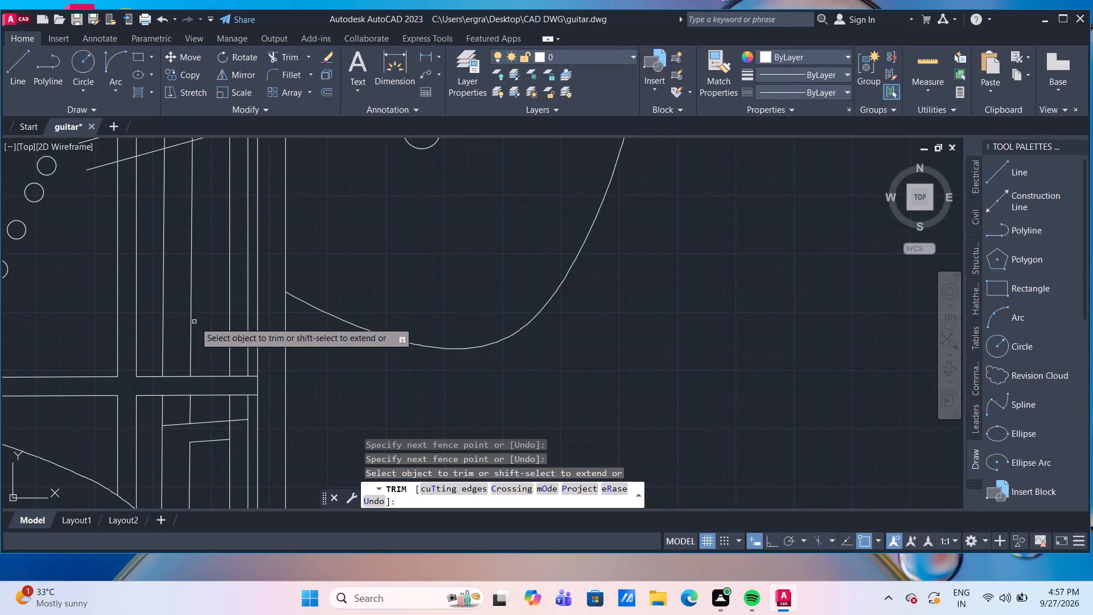
Above the lower bar, trim the lower slope past the last inner panel line and cut the three panel lines above the upper slope.
{"action": "middle_click_drag", "start_coordinate": [207, 264], "coordinate": [230, 350]}
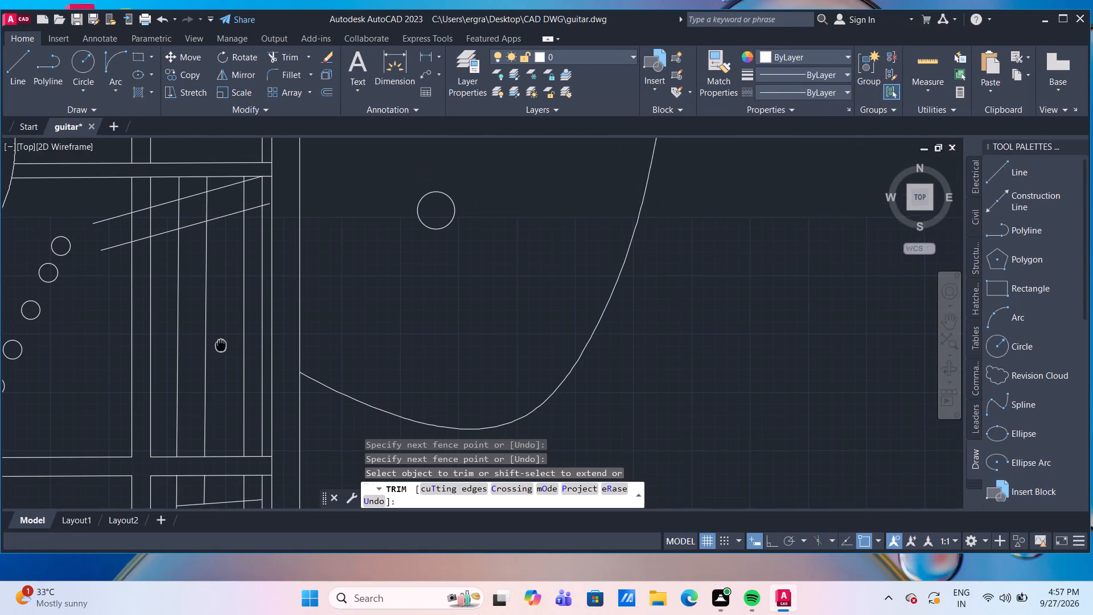
{"action": "middle_click_drag", "start_coordinate": [230, 350], "coordinate": [245, 360]}
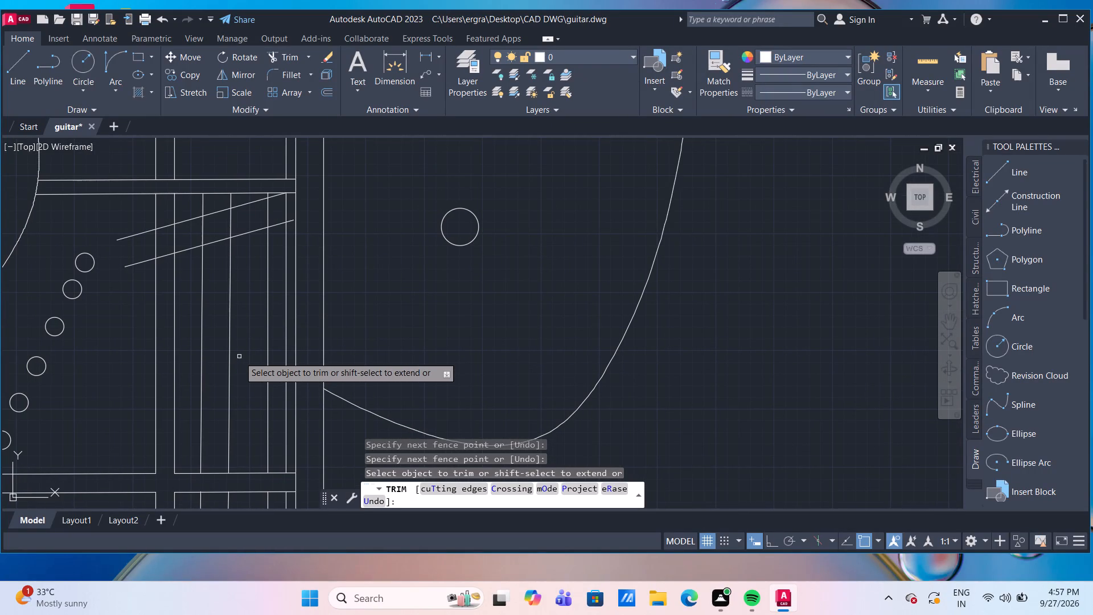
{"action": "left_click", "coordinate": [276, 225]}
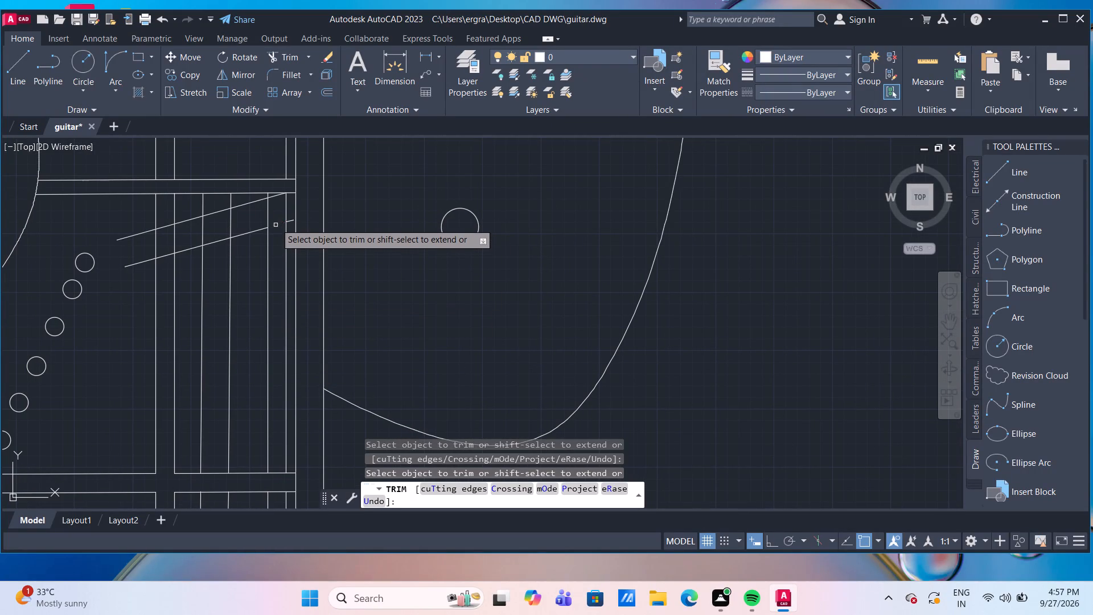
{"action": "left_click", "coordinate": [190, 205]}
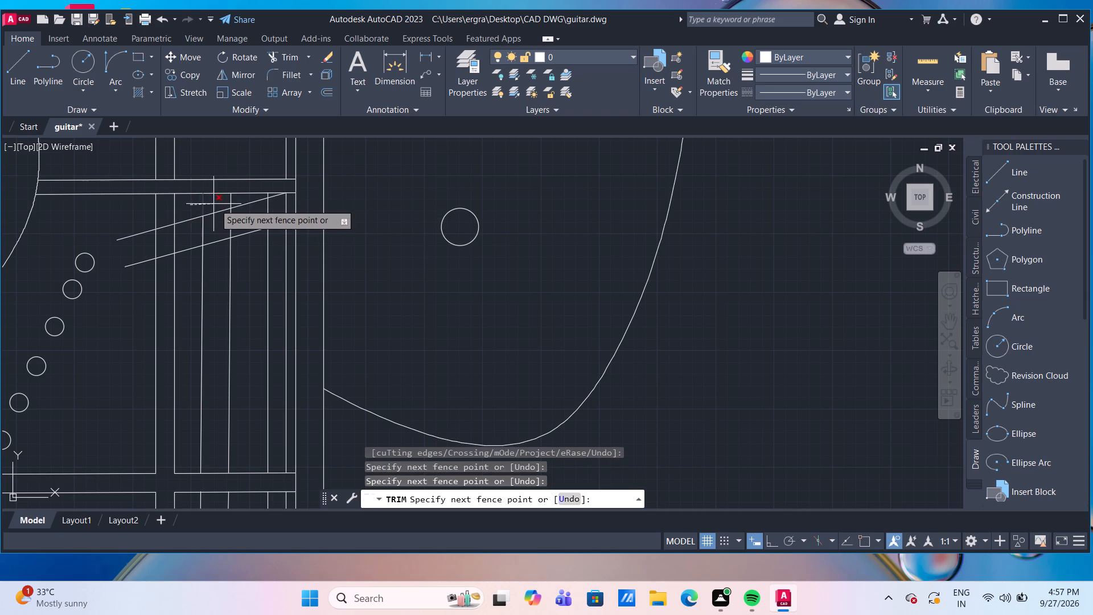
{"action": "left_click", "coordinate": [237, 200]}
{"action": "scroll", "coordinate": [257, 199], "scroll_direction": "up", "scroll_amount": 2}
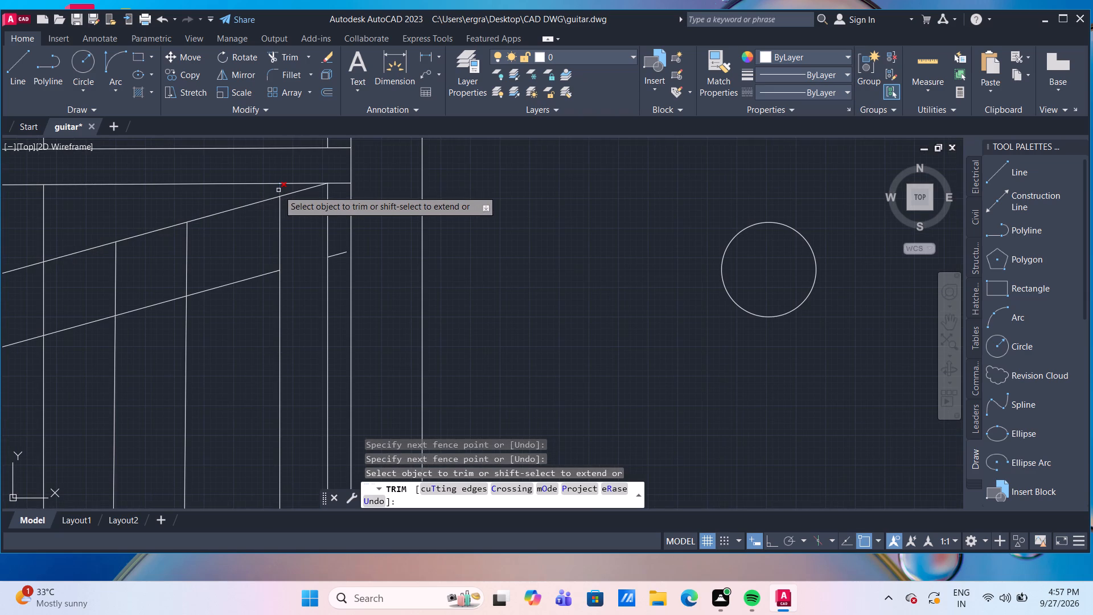
{"action": "left_click", "coordinate": [282, 189]}
{"action": "scroll", "coordinate": [279, 187], "scroll_direction": "up", "scroll_amount": 6}
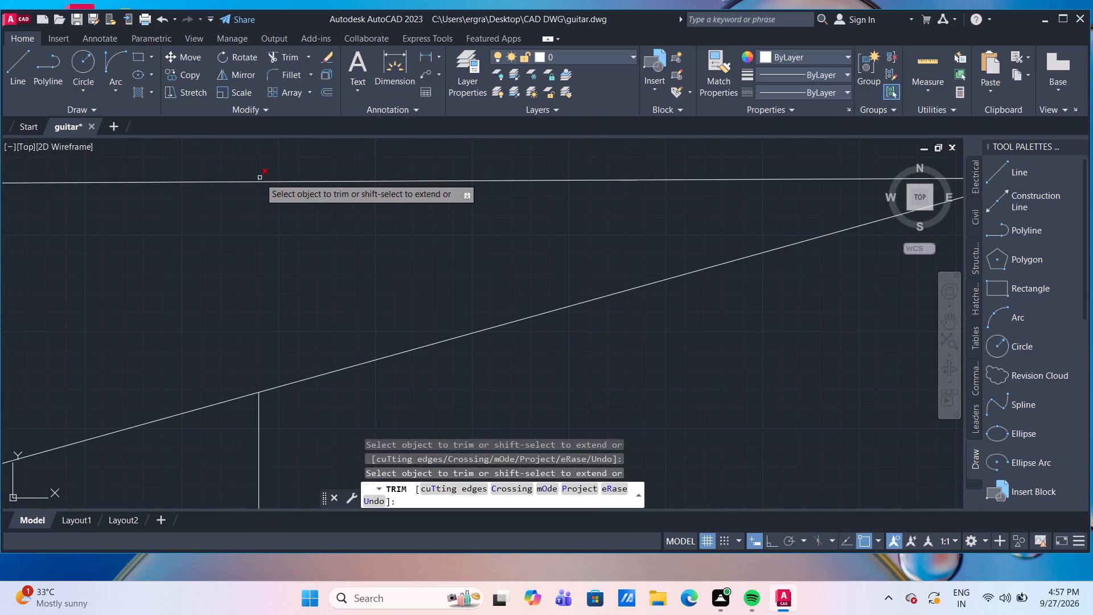
{"action": "left_click", "coordinate": [260, 178]}
Remove the leftover stub of the lower sloping line between the two outer vertical lines.
{"action": "scroll", "coordinate": [260, 179], "scroll_direction": "down", "scroll_amount": 4}
{"action": "scroll", "coordinate": [333, 316], "scroll_direction": "down", "scroll_amount": 2}
{"action": "middle_click_drag", "start_coordinate": [329, 329], "coordinate": [327, 300]}
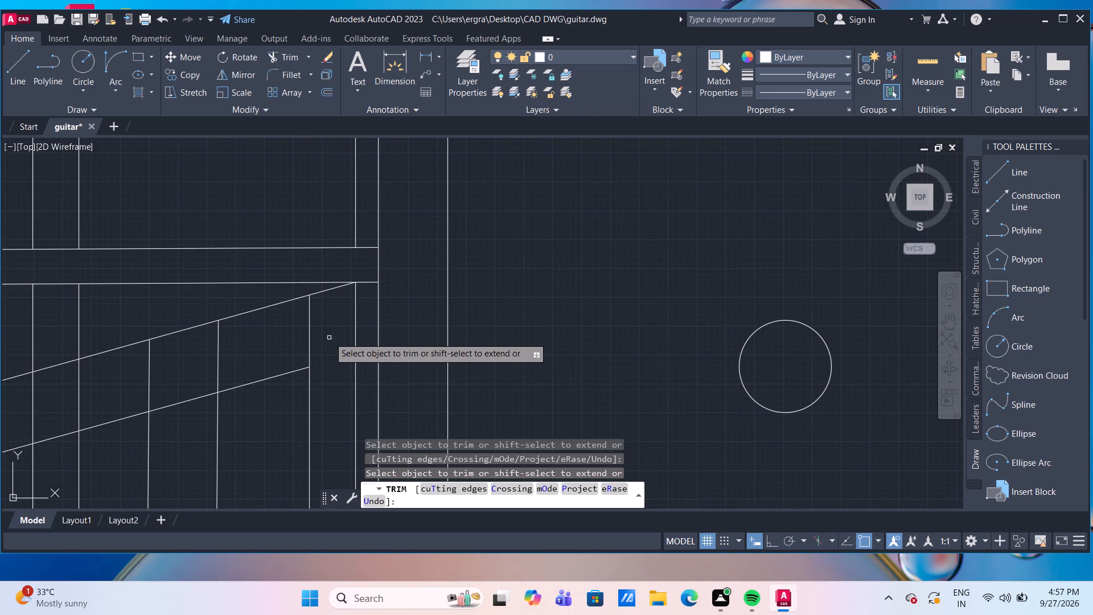
{"action": "middle_click_drag", "start_coordinate": [327, 300], "coordinate": [324, 270]}
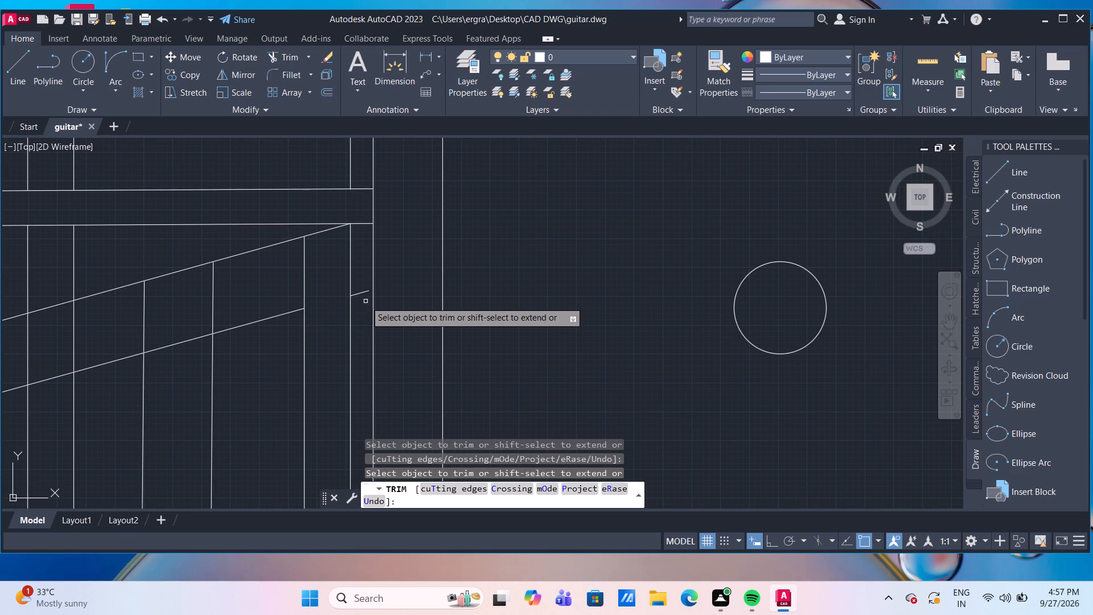
{"action": "left_click", "coordinate": [361, 293]}
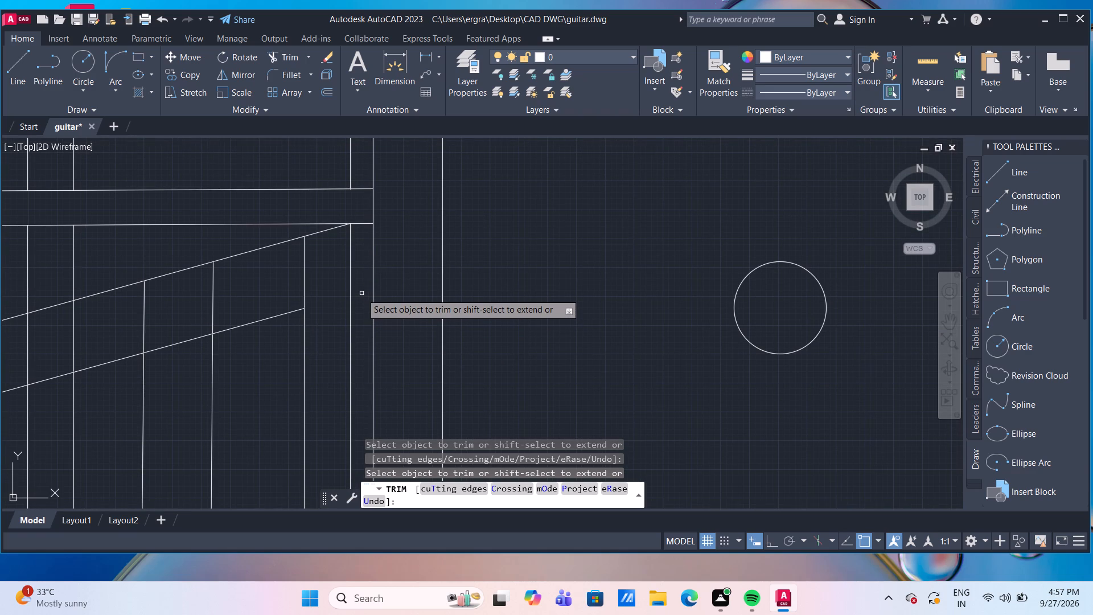
Trim the three vertical panel lines where they run between the two sloping lines.
{"action": "scroll", "coordinate": [361, 293], "scroll_direction": "down", "scroll_amount": 2}
{"action": "middle_click_drag", "start_coordinate": [317, 293], "coordinate": [338, 285]}
{"action": "scroll", "coordinate": [330, 289], "scroll_direction": "up", "scroll_amount": 1}
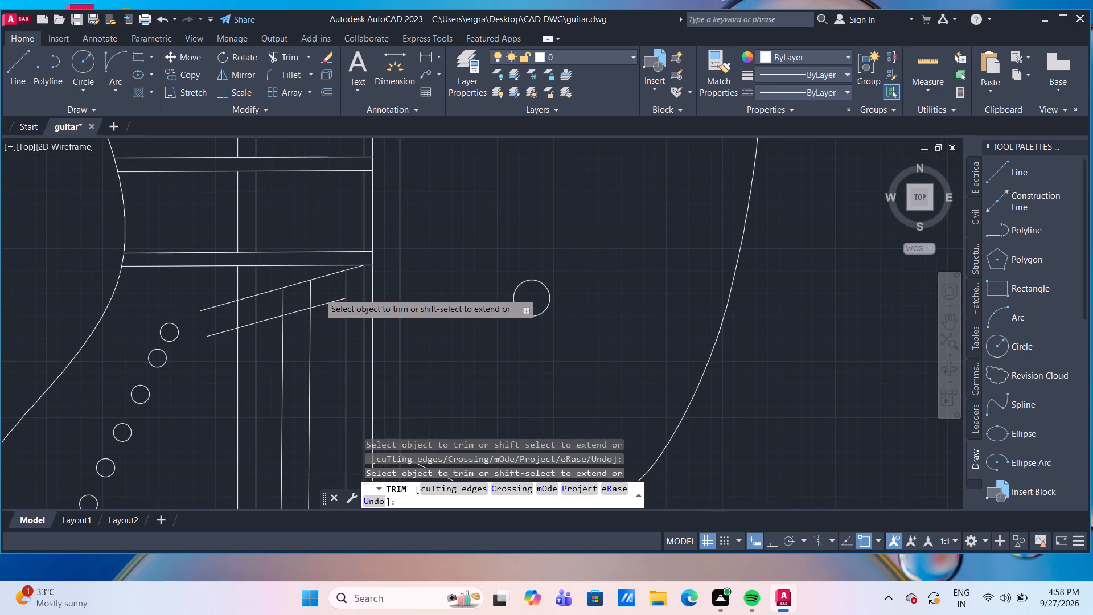
{"action": "middle_click_drag", "start_coordinate": [338, 285], "coordinate": [358, 257]}
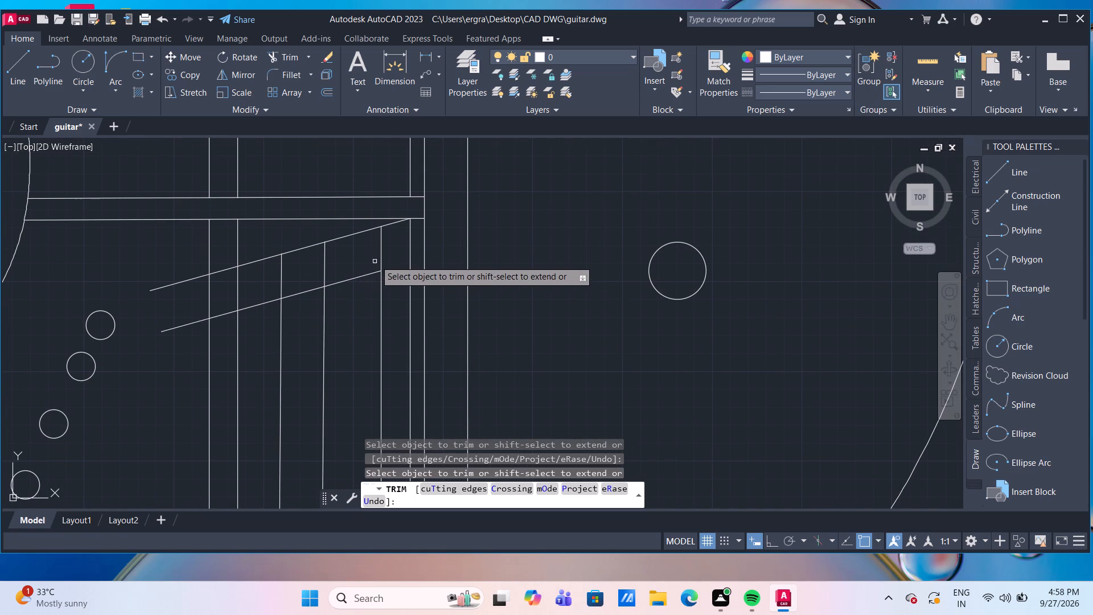
{"action": "scroll", "coordinate": [391, 251], "scroll_direction": "down", "scroll_amount": 3}
{"action": "scroll", "coordinate": [384, 256], "scroll_direction": "up", "scroll_amount": 2}
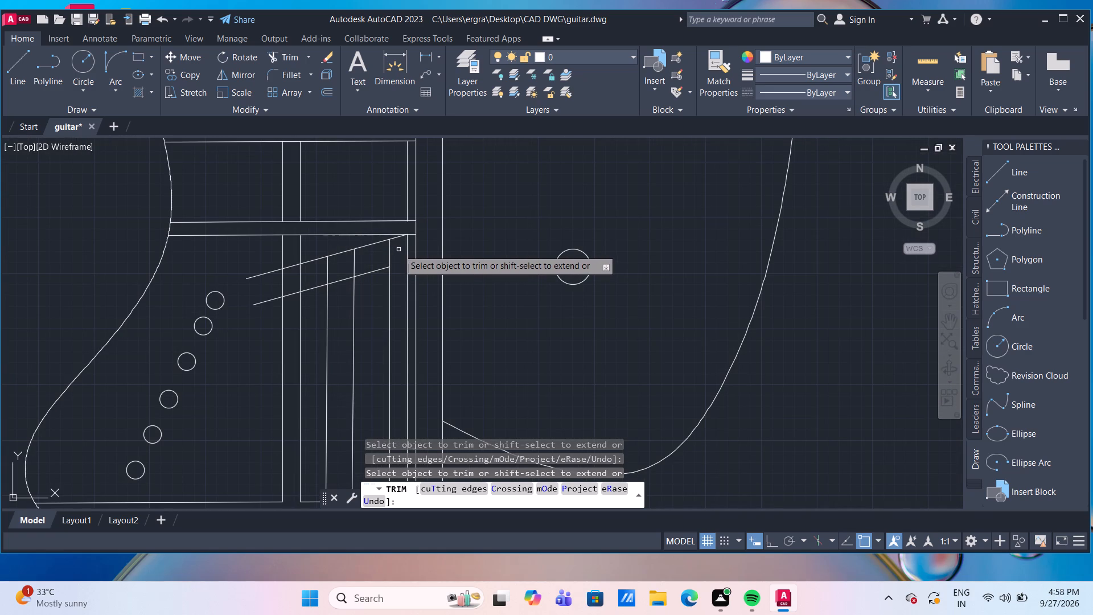
{"action": "left_click", "coordinate": [398, 251]}
{"action": "left_click", "coordinate": [307, 275]}
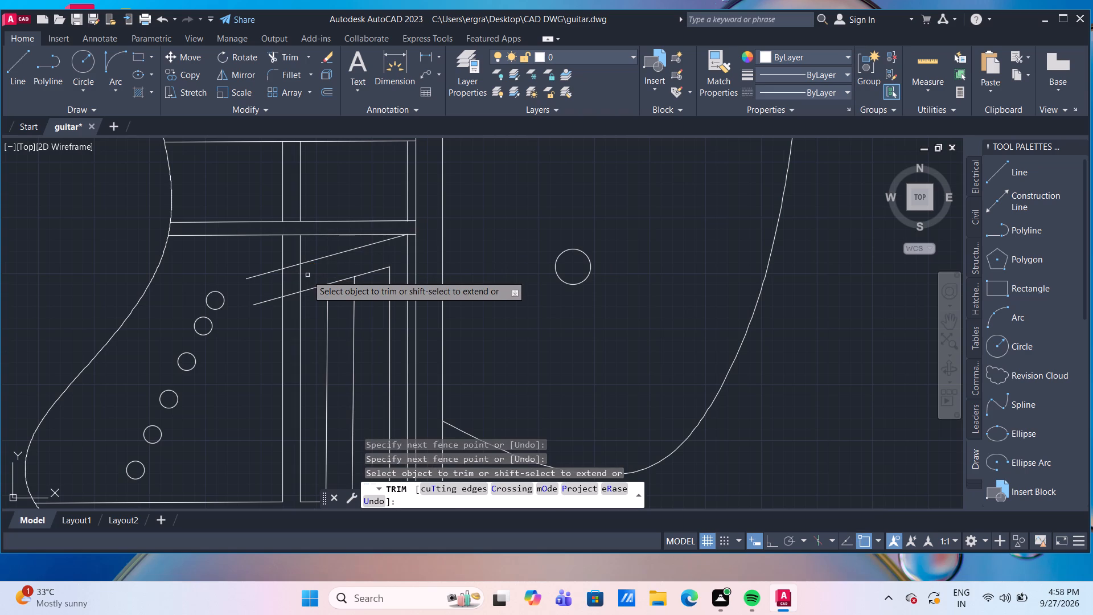
Trim both sloping lines where they cross the double-line vertical bar.
{"action": "left_click", "coordinate": [292, 250]}
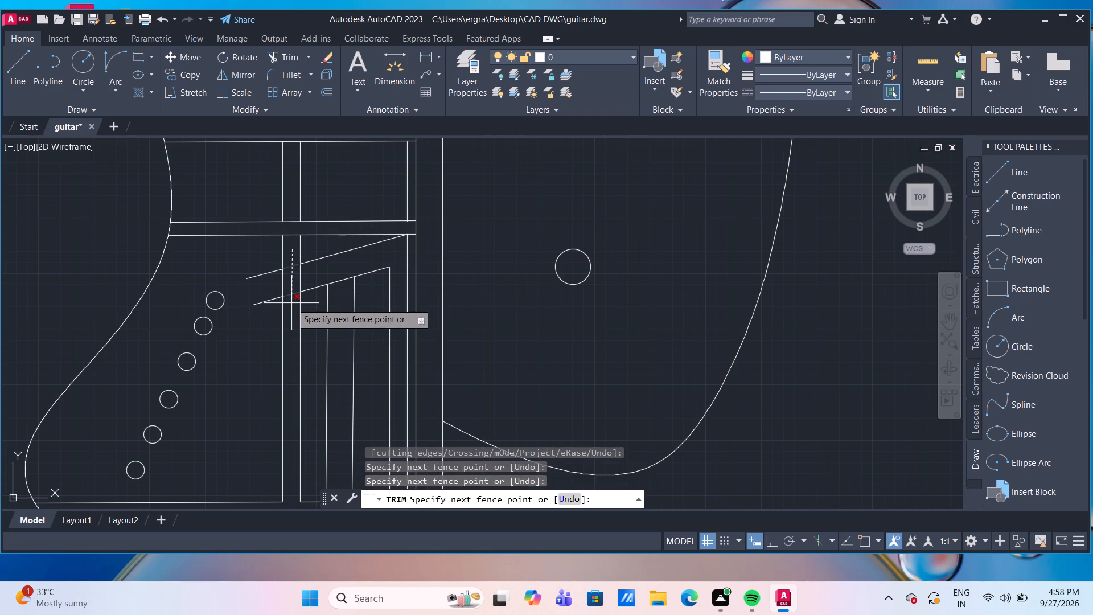
{"action": "left_click", "coordinate": [291, 303]}
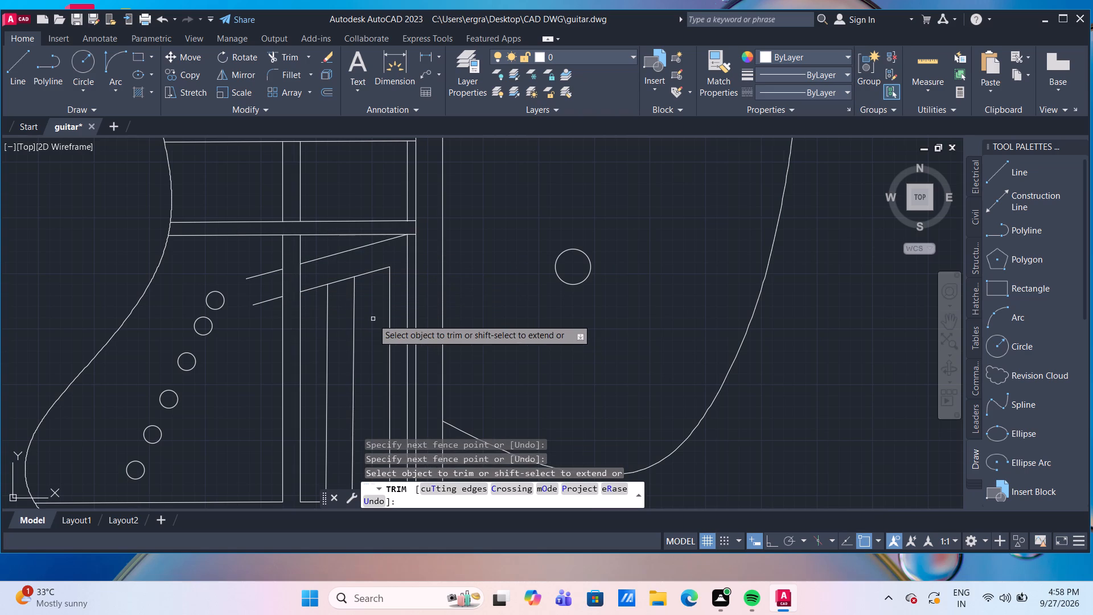
{"action": "middle_click_drag", "start_coordinate": [371, 316], "coordinate": [346, 269]}
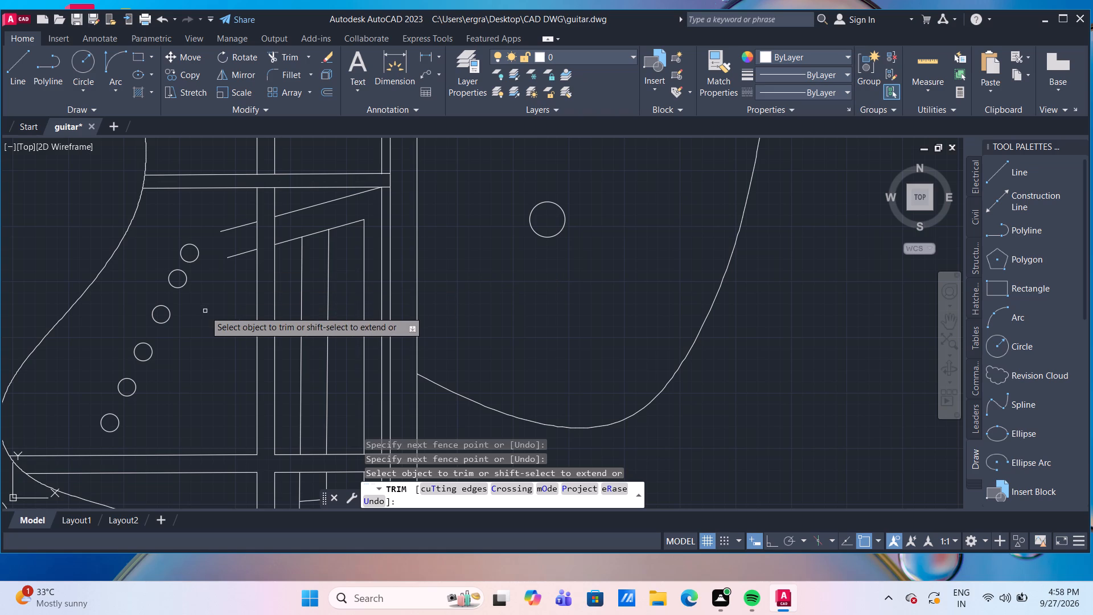
{"action": "key", "text": "Escape"}
Draw a slanted line from the free end of the lower slope down to the top edge of the lower horizontal bar.
{"action": "middle_click_drag", "start_coordinate": [218, 322], "coordinate": [257, 321]}
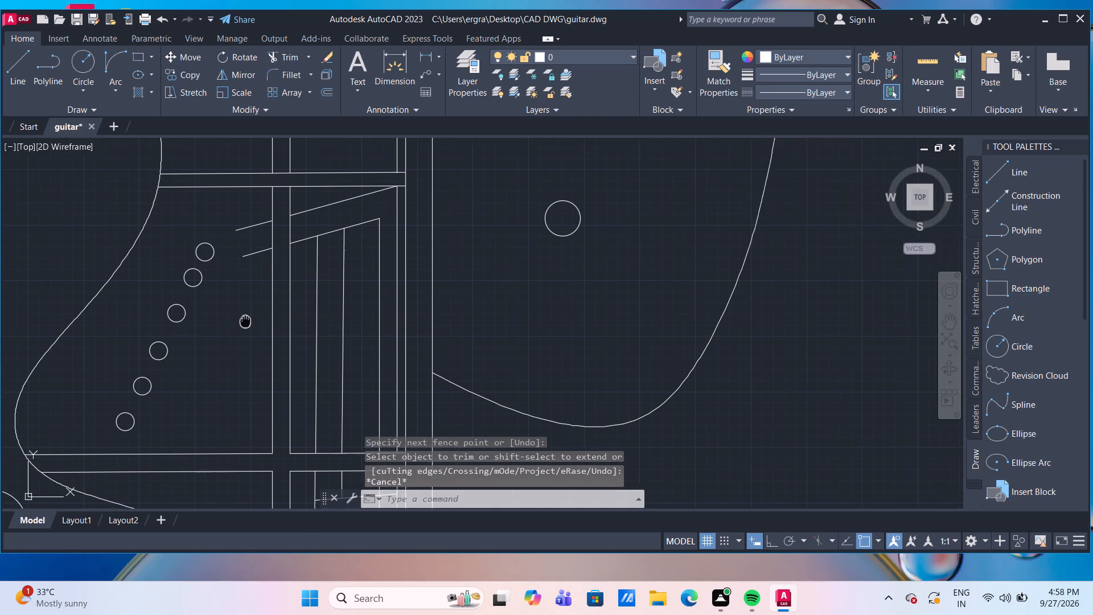
{"action": "middle_click_drag", "start_coordinate": [257, 321], "coordinate": [264, 321]}
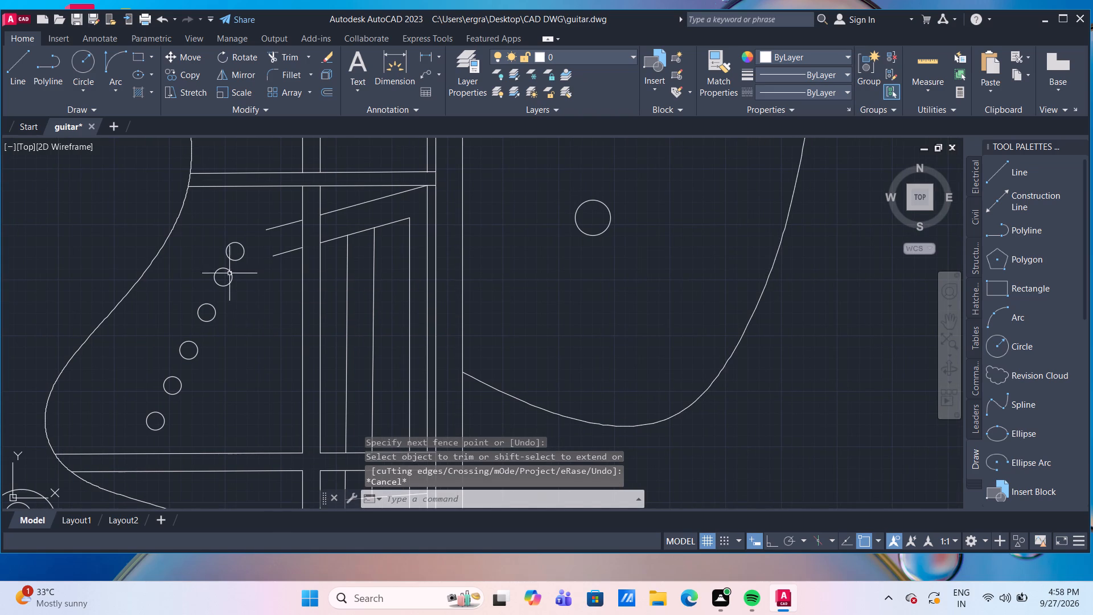
{"action": "left_click", "coordinate": [8, 75]}
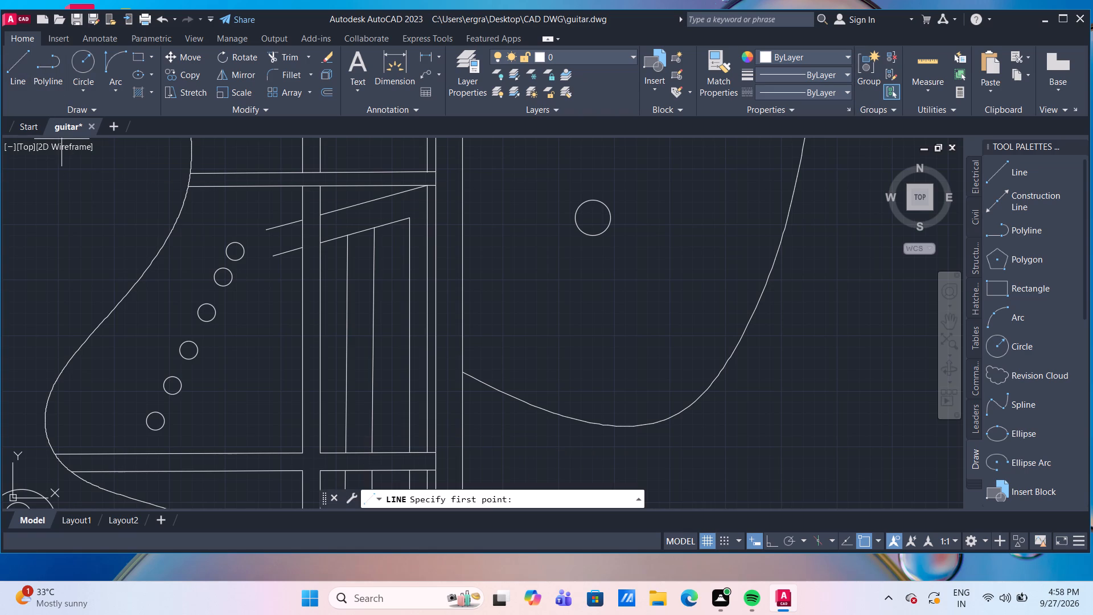
{"action": "left_click_drag", "start_coordinate": [275, 257], "coordinate": [275, 264]}
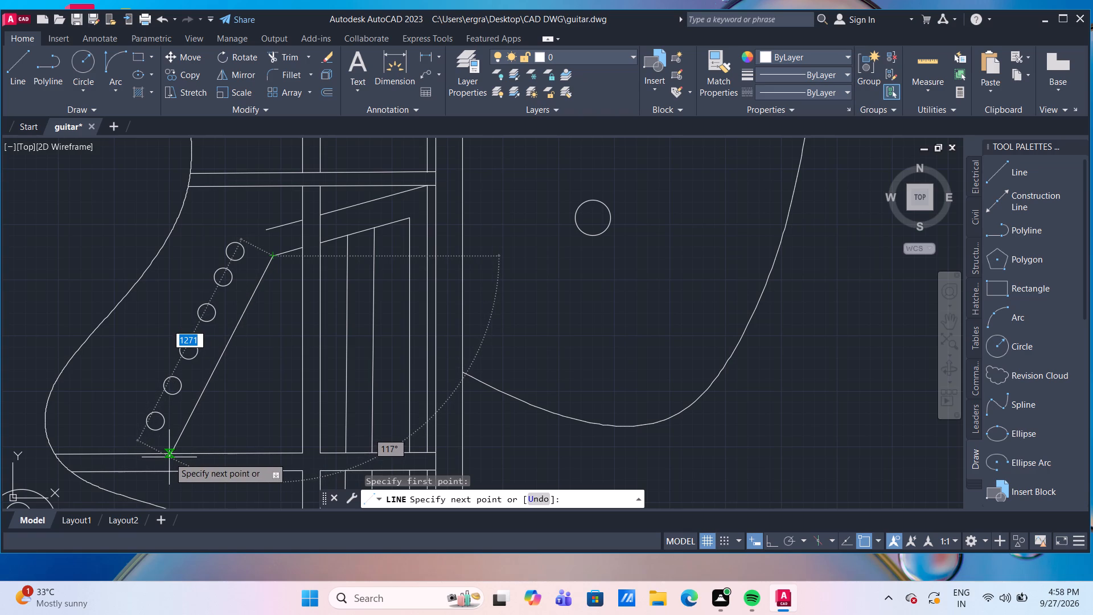
{"action": "left_click", "coordinate": [177, 456]}
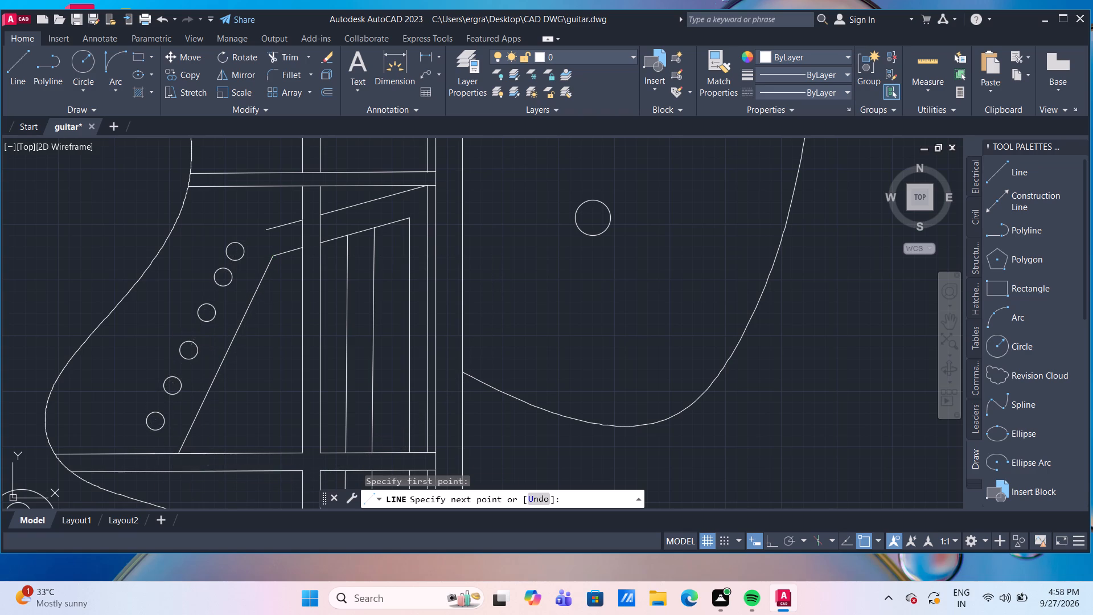
{"action": "key", "text": "Return"}
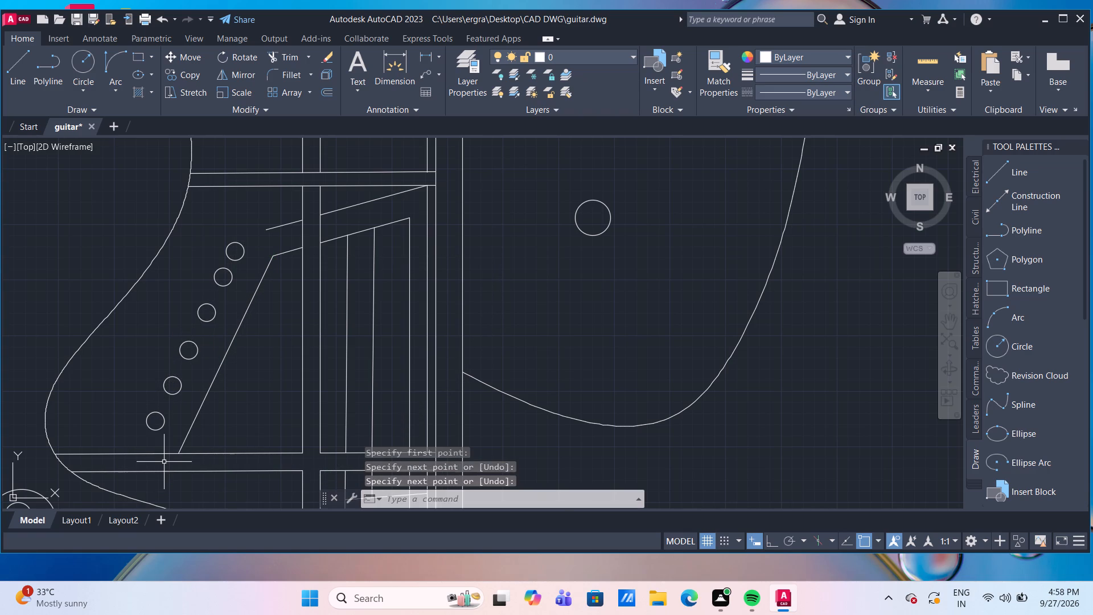
Draw a second slanted line about 1382 long from the upper slope's free end to the lower bar, beside the small circles.
{"action": "left_click", "coordinate": [15, 72]}
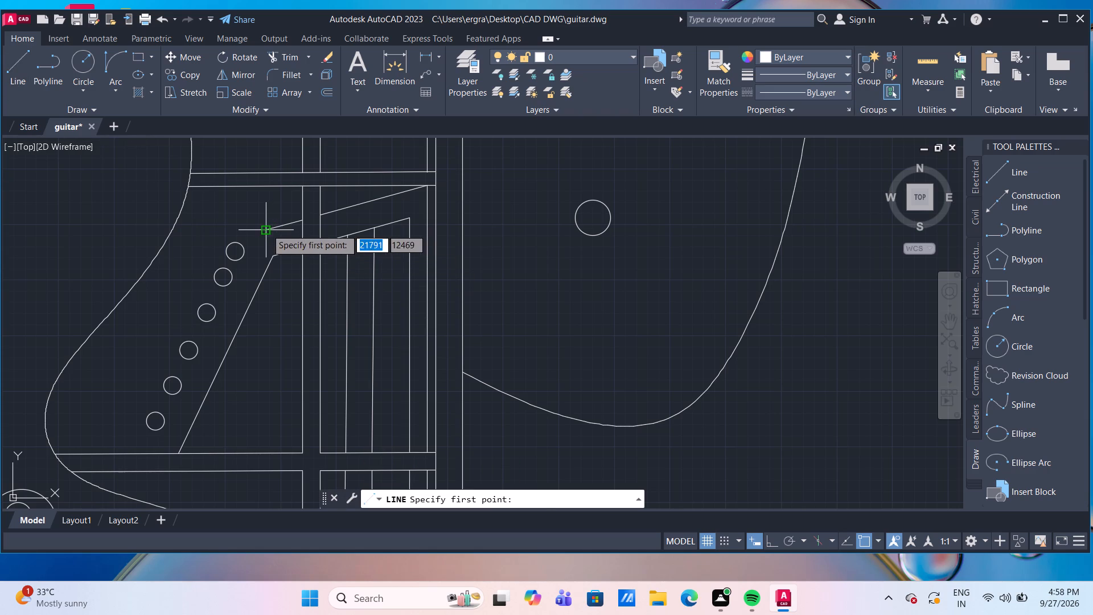
{"action": "left_click_drag", "start_coordinate": [266, 229], "coordinate": [266, 235]}
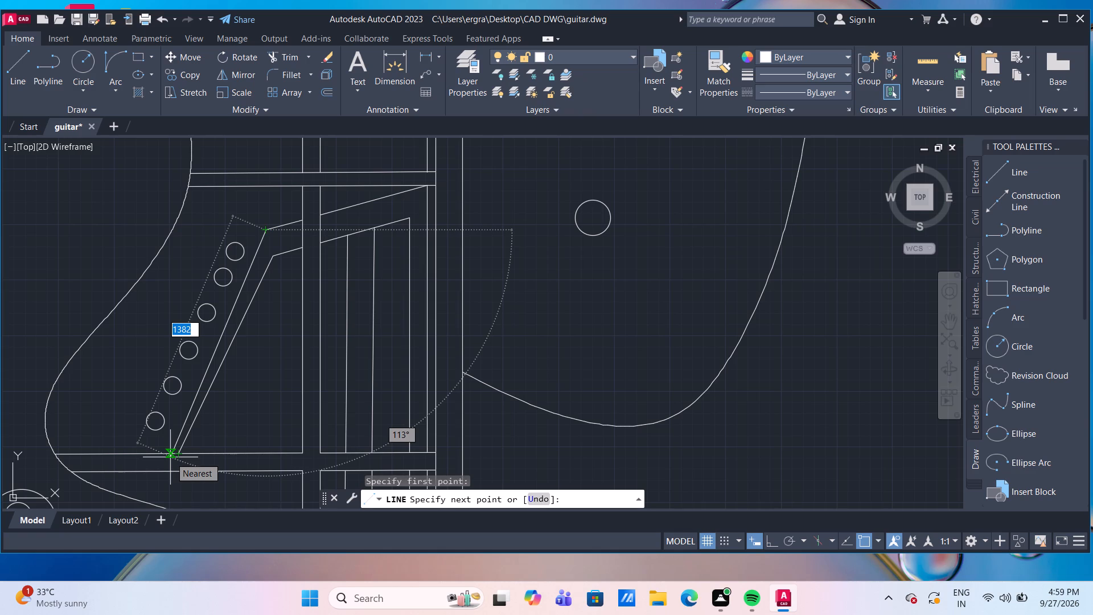
{"action": "left_click", "coordinate": [170, 457]}
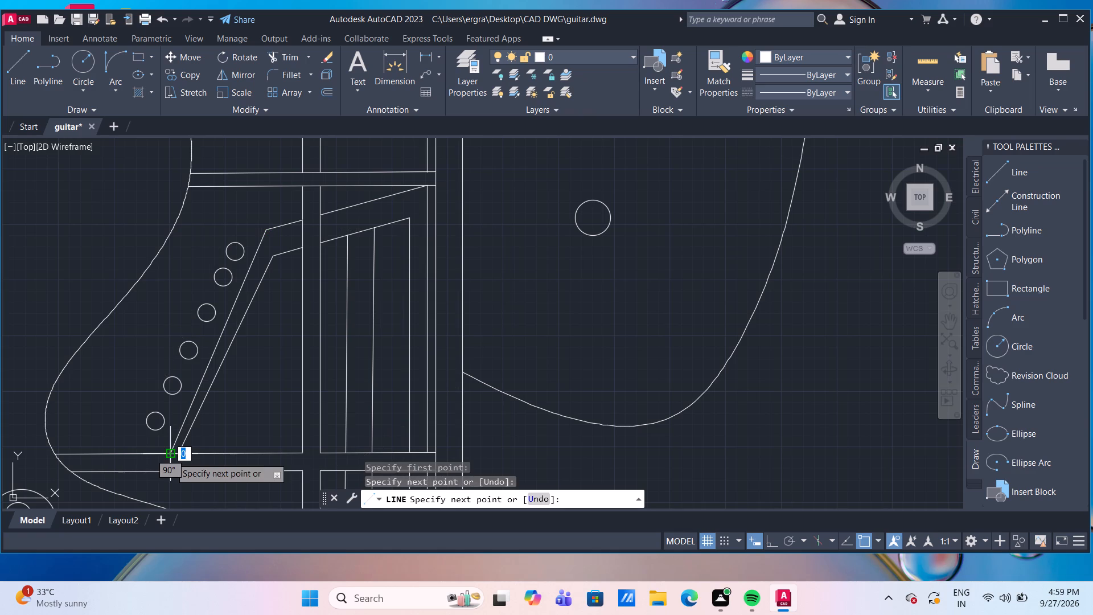
{"action": "key", "text": "Escape"}
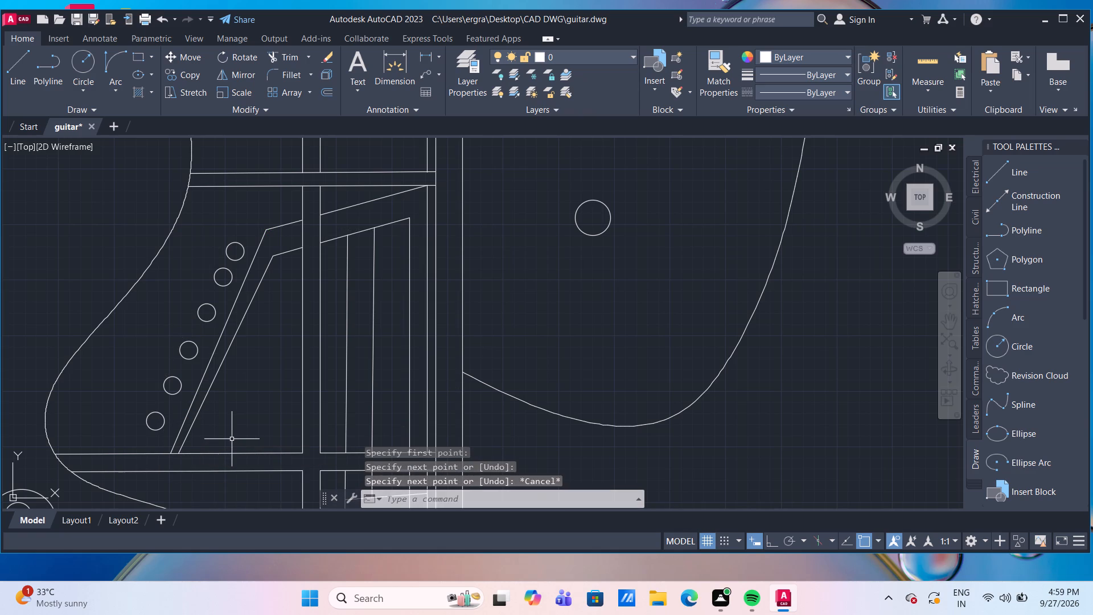
Delete the spare pair of chairs lying below the ground line of the guitar drawing.
{"action": "scroll", "coordinate": [247, 385], "scroll_direction": "down", "scroll_amount": 2}
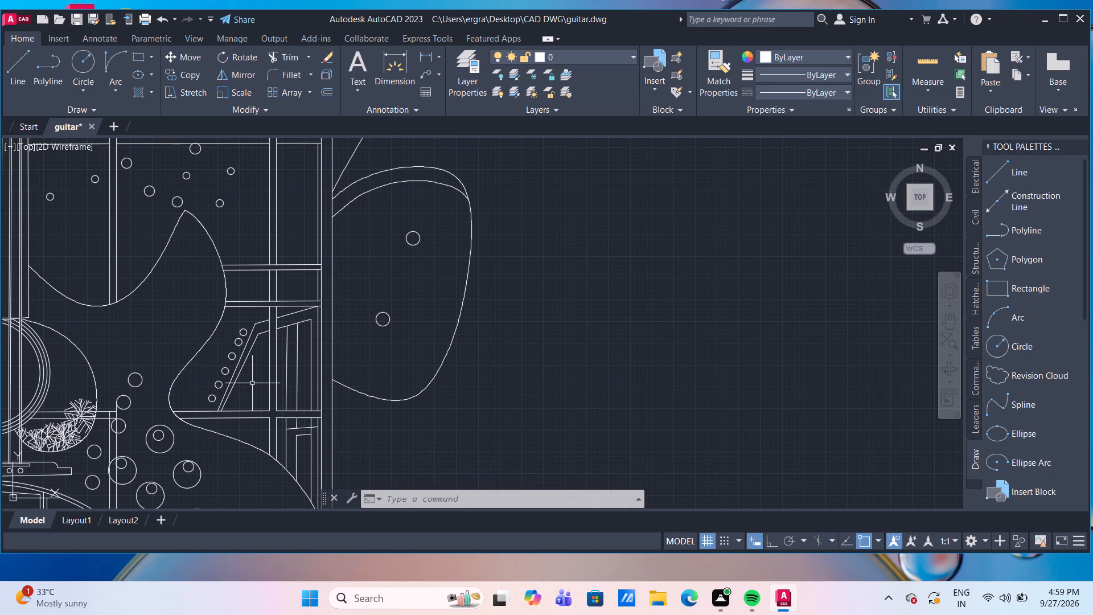
{"action": "scroll", "coordinate": [253, 385], "scroll_direction": "down", "scroll_amount": 1}
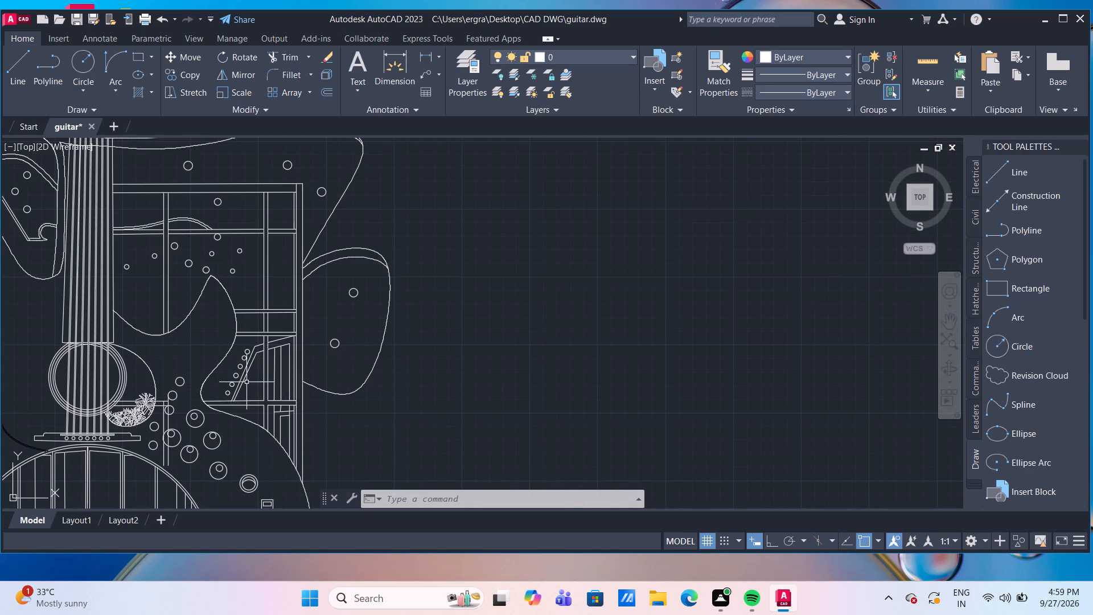
{"action": "scroll", "coordinate": [241, 342], "scroll_direction": "up", "scroll_amount": 2}
{"action": "scroll", "coordinate": [242, 341], "scroll_direction": "down", "scroll_amount": 3}
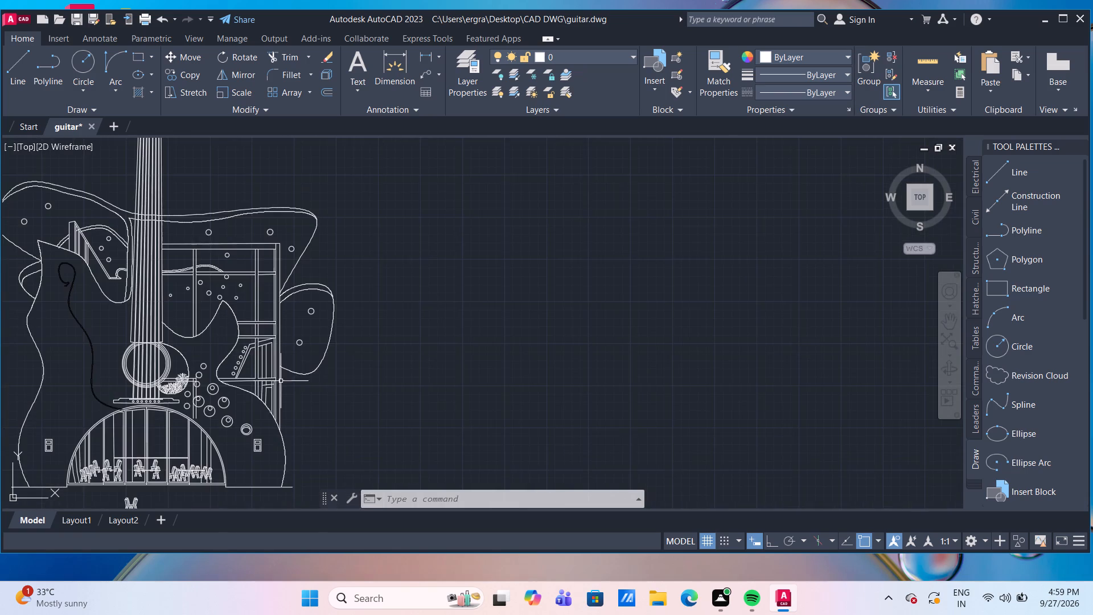
{"action": "scroll", "coordinate": [294, 296], "scroll_direction": "up", "scroll_amount": 2}
{"action": "scroll", "coordinate": [188, 295], "scroll_direction": "down", "scroll_amount": 2}
{"action": "middle_click_drag", "start_coordinate": [211, 313], "coordinate": [217, 312]}
{"action": "scroll", "coordinate": [217, 312], "scroll_direction": "up", "scroll_amount": 1}
{"action": "middle_click_drag", "start_coordinate": [217, 312], "coordinate": [388, 297]}
{"action": "scroll", "coordinate": [372, 294], "scroll_direction": "down", "scroll_amount": 1}
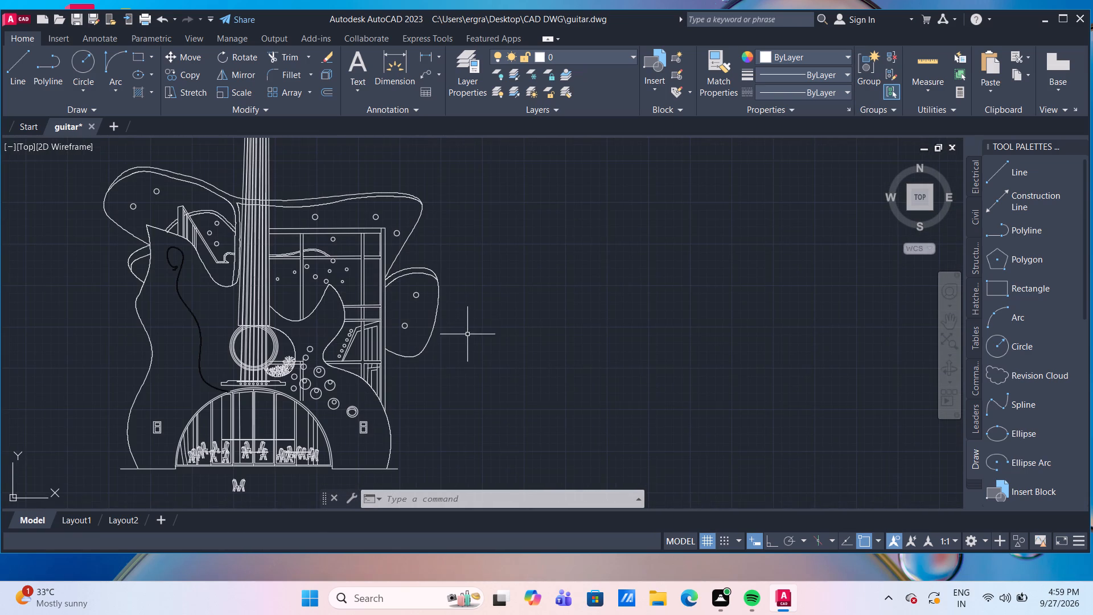
{"action": "scroll", "coordinate": [470, 360], "scroll_direction": "down", "scroll_amount": 1}
{"action": "middle_click_drag", "start_coordinate": [474, 356], "coordinate": [469, 305]}
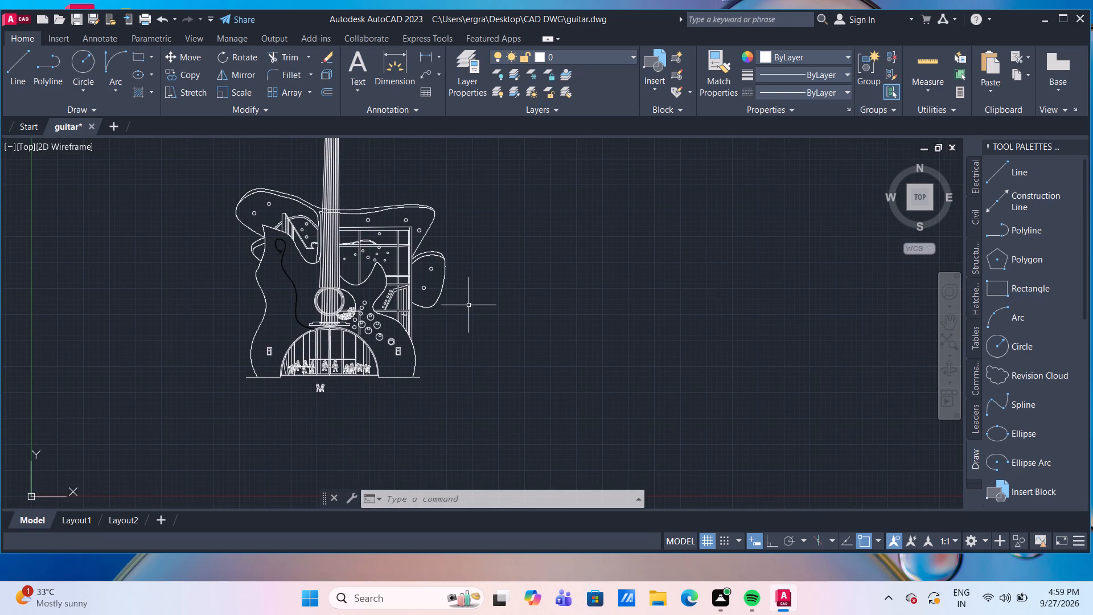
{"action": "scroll", "coordinate": [287, 362], "scroll_direction": "up", "scroll_amount": 3}
{"action": "scroll", "coordinate": [335, 408], "scroll_direction": "down", "scroll_amount": 1}
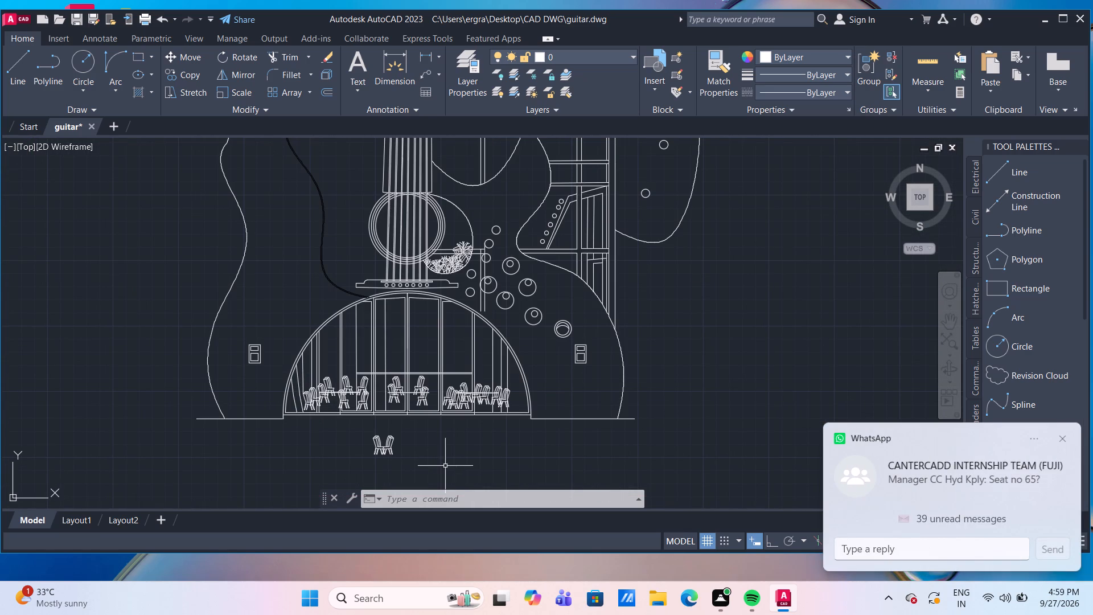
{"action": "left_click_drag", "start_coordinate": [436, 465], "coordinate": [421, 456]}
{"action": "left_click", "coordinate": [346, 426]}
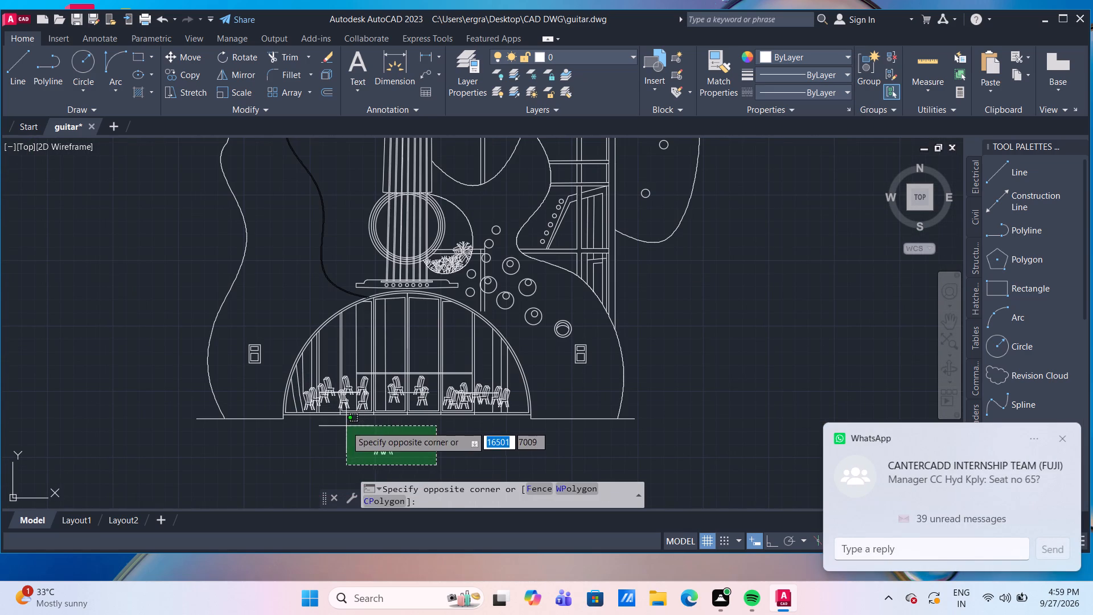
{"action": "key", "text": "Delete"}
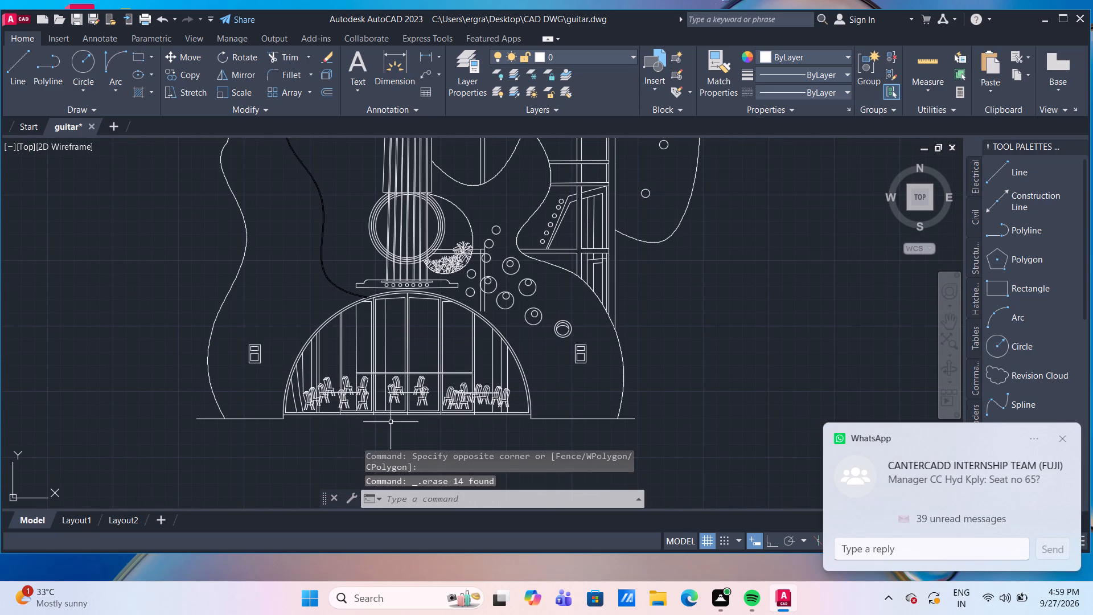
{"action": "scroll", "coordinate": [391, 422], "scroll_direction": "down", "scroll_amount": 2}
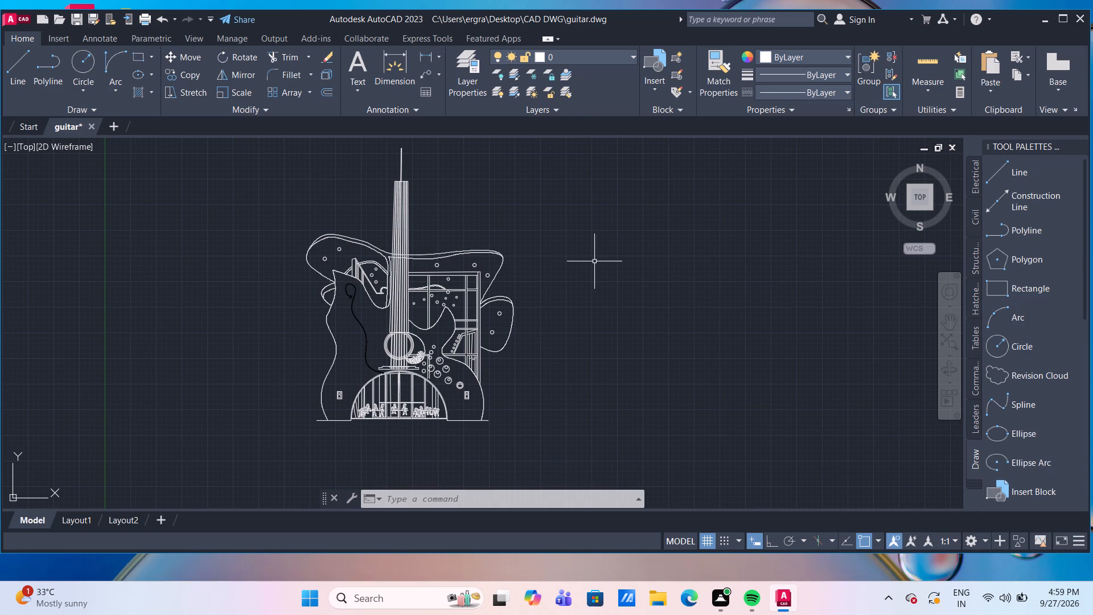
Set the straight double-line frame right of the guitar neck, its outer border and most horizontal and vertical bars, to Color 250.
{"action": "scroll", "coordinate": [470, 293], "scroll_direction": "up", "scroll_amount": 4}
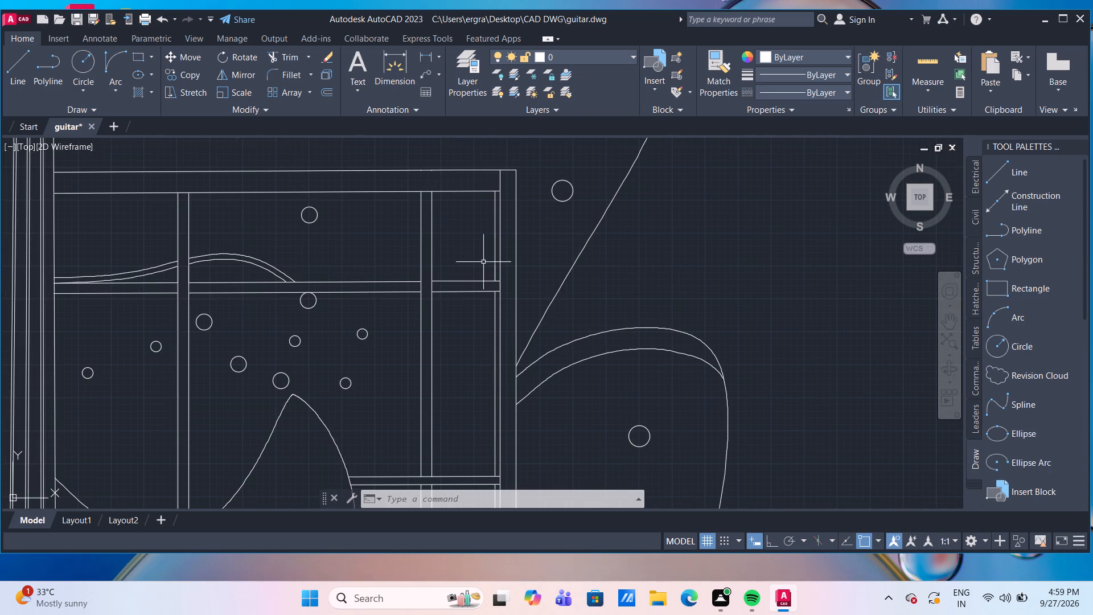
{"action": "scroll", "coordinate": [433, 170], "scroll_direction": "up", "scroll_amount": 2}
{"action": "left_click_drag", "start_coordinate": [516, 288], "coordinate": [496, 264]}
{"action": "left_click", "coordinate": [369, 153]}
{"action": "scroll", "coordinate": [469, 256], "scroll_direction": "down", "scroll_amount": 3}
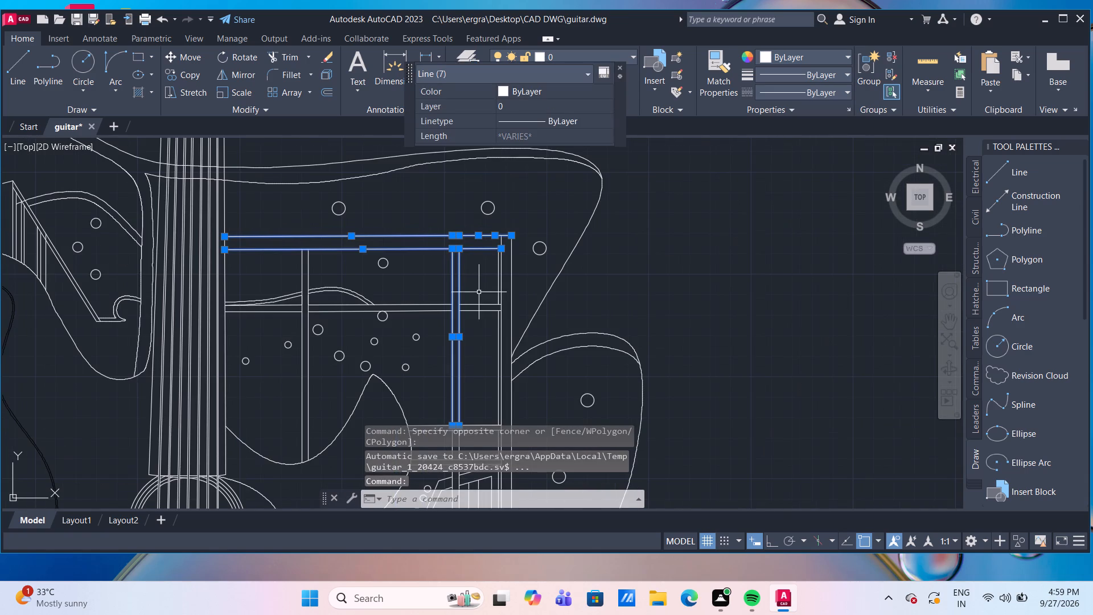
{"action": "middle_click_drag", "start_coordinate": [472, 279], "coordinate": [397, 220]}
{"action": "scroll", "coordinate": [427, 226], "scroll_direction": "up", "scroll_amount": 2}
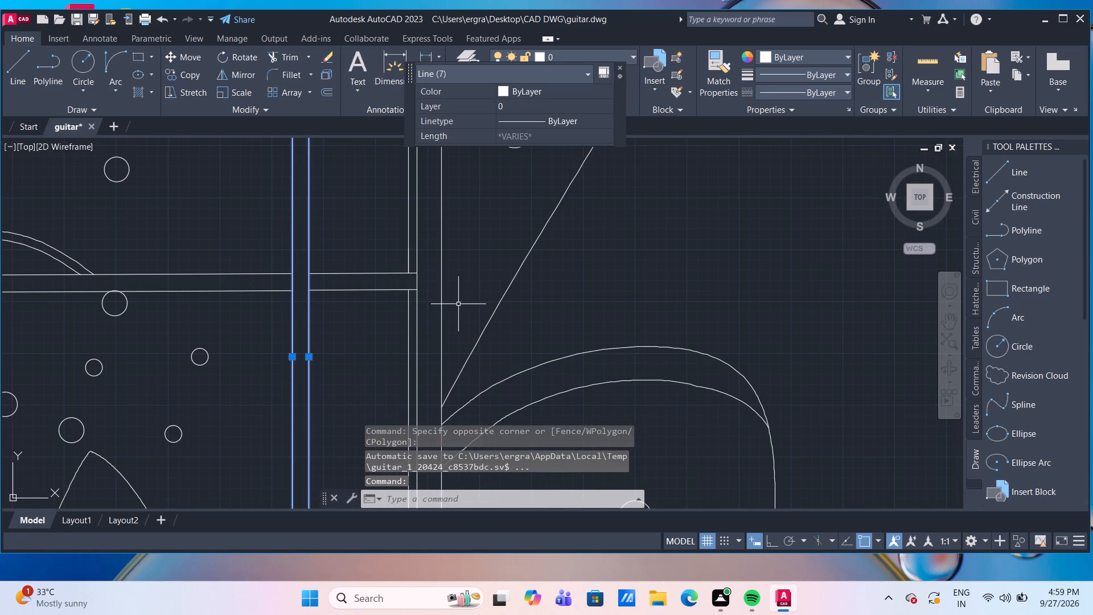
{"action": "left_click_drag", "start_coordinate": [458, 304], "coordinate": [433, 289]}
{"action": "left_click", "coordinate": [380, 240]}
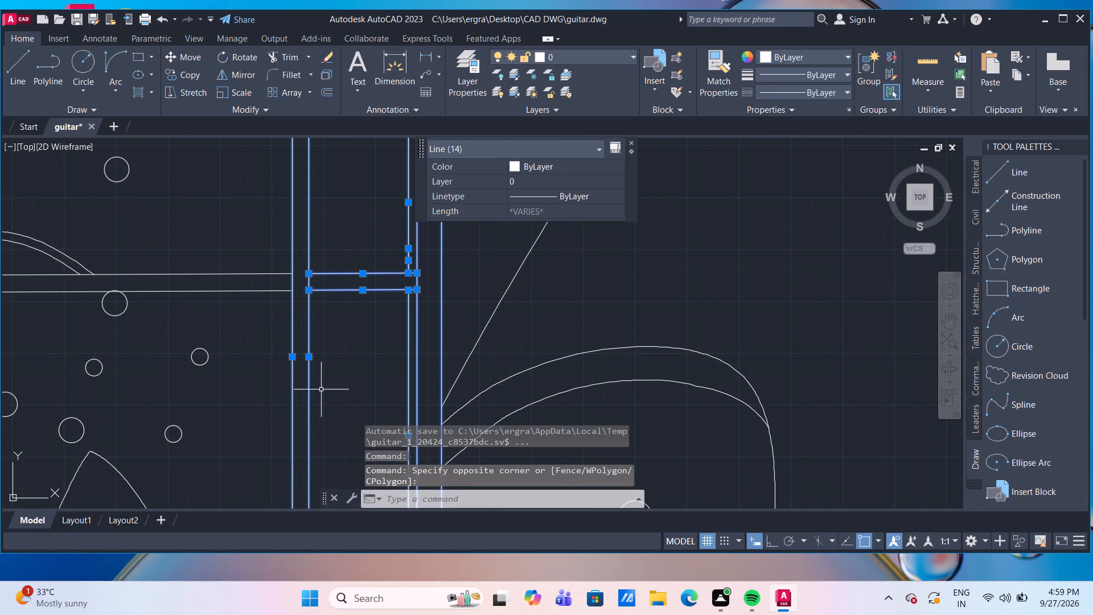
{"action": "left_click_drag", "start_coordinate": [240, 305], "coordinate": [228, 272]}
{"action": "left_click", "coordinate": [198, 206]}
{"action": "scroll", "coordinate": [218, 231], "scroll_direction": "down", "scroll_amount": 4}
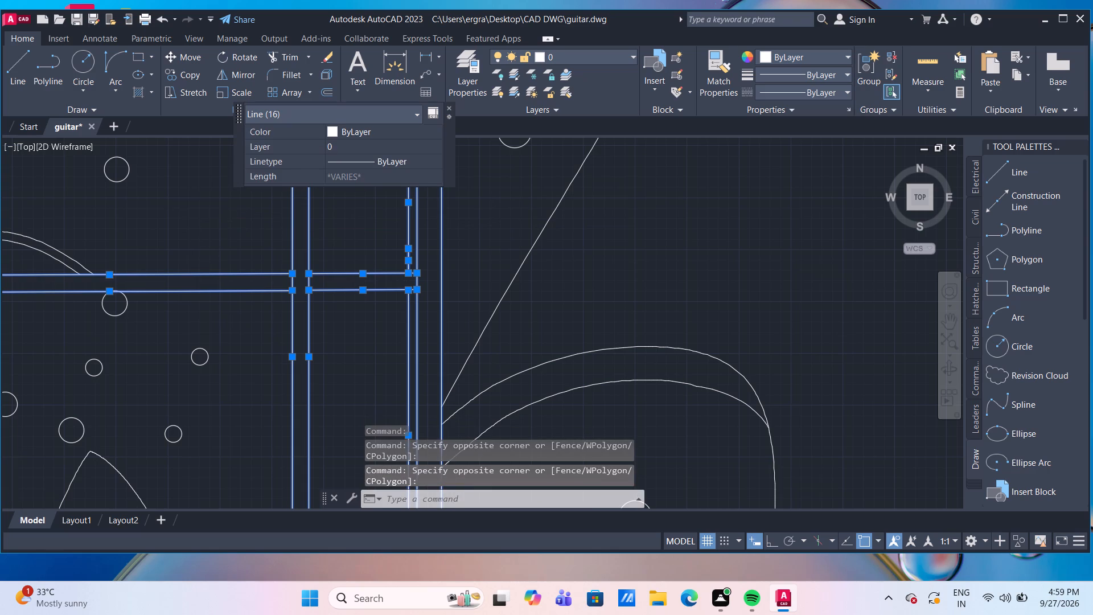
{"action": "scroll", "coordinate": [259, 303], "scroll_direction": "up", "scroll_amount": 3}
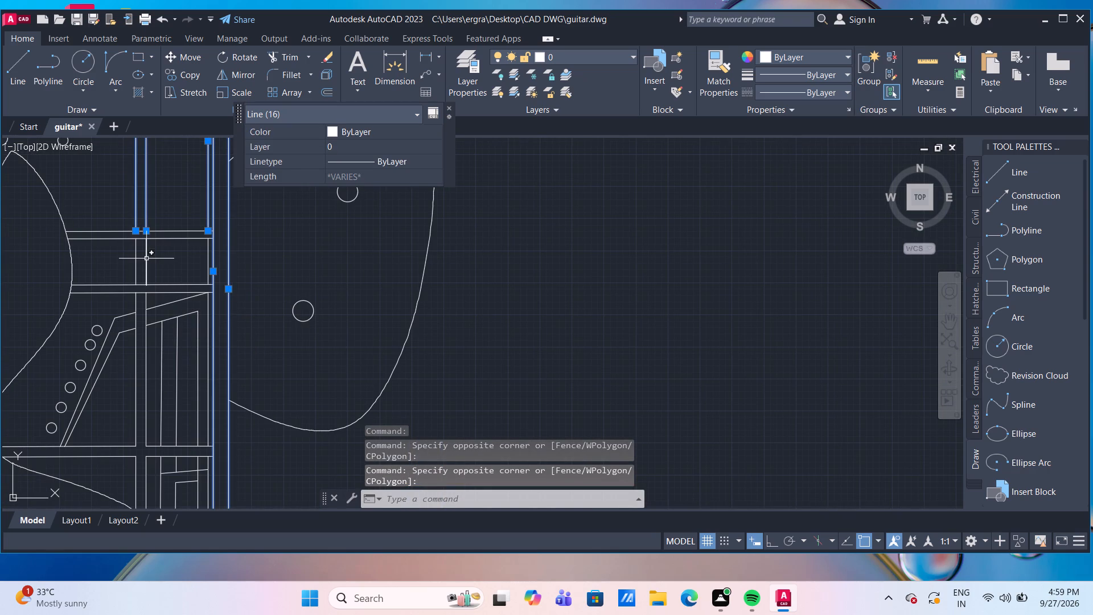
{"action": "left_click", "coordinate": [117, 299]}
{"action": "left_click", "coordinate": [80, 179]}
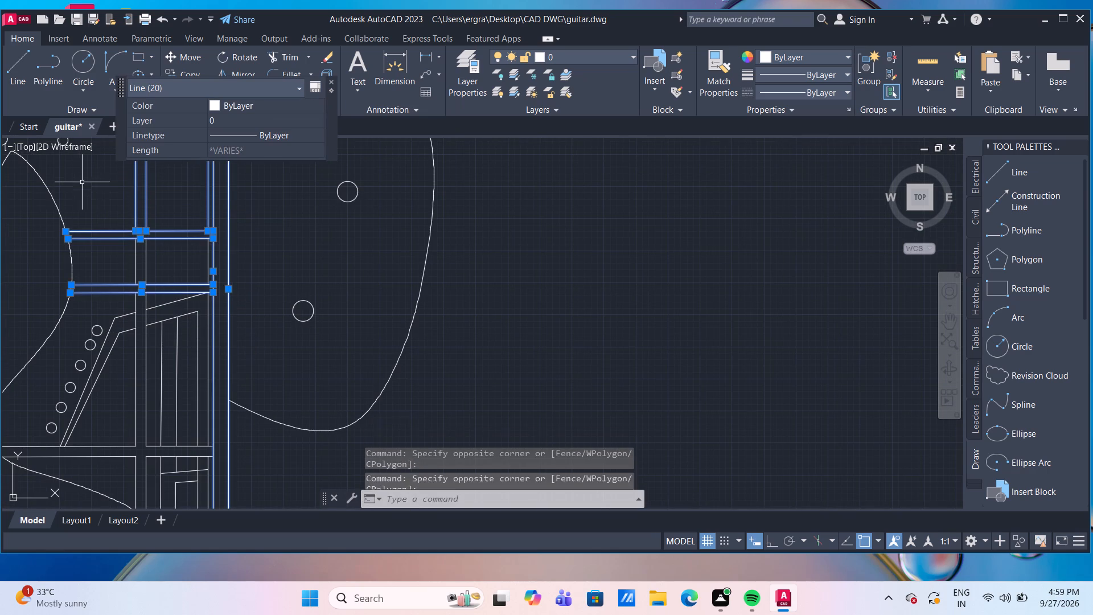
{"action": "scroll", "coordinate": [192, 260], "scroll_direction": "up", "scroll_amount": 2}
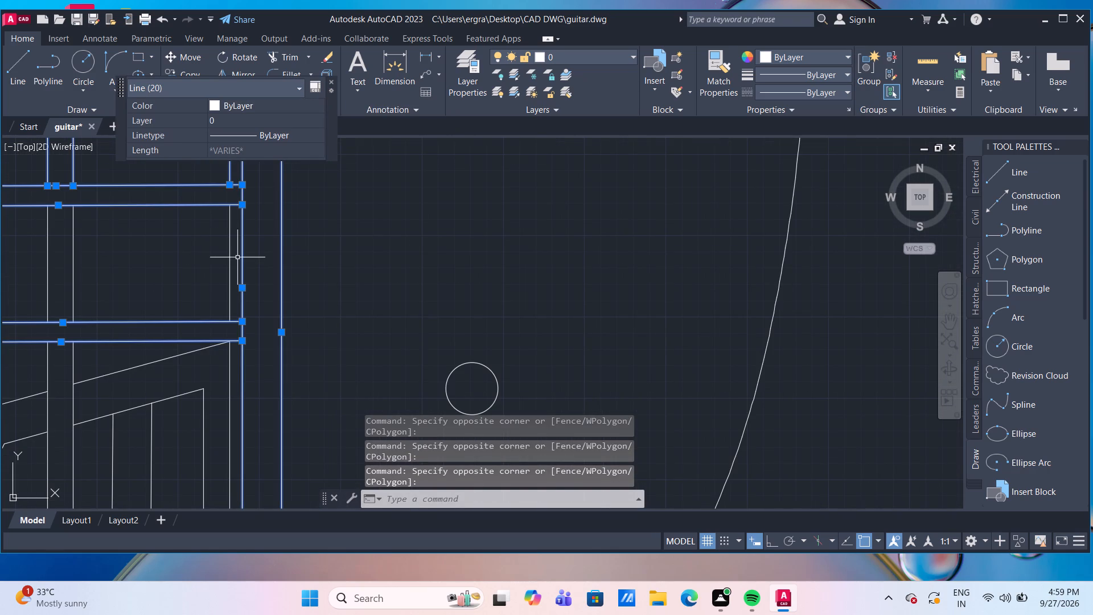
{"action": "left_click_drag", "start_coordinate": [237, 257], "coordinate": [214, 253]}
{"action": "left_click", "coordinate": [38, 233]}
{"action": "scroll", "coordinate": [101, 313], "scroll_direction": "down", "scroll_amount": 1}
{"action": "middle_click_drag", "start_coordinate": [102, 315], "coordinate": [105, 309]}
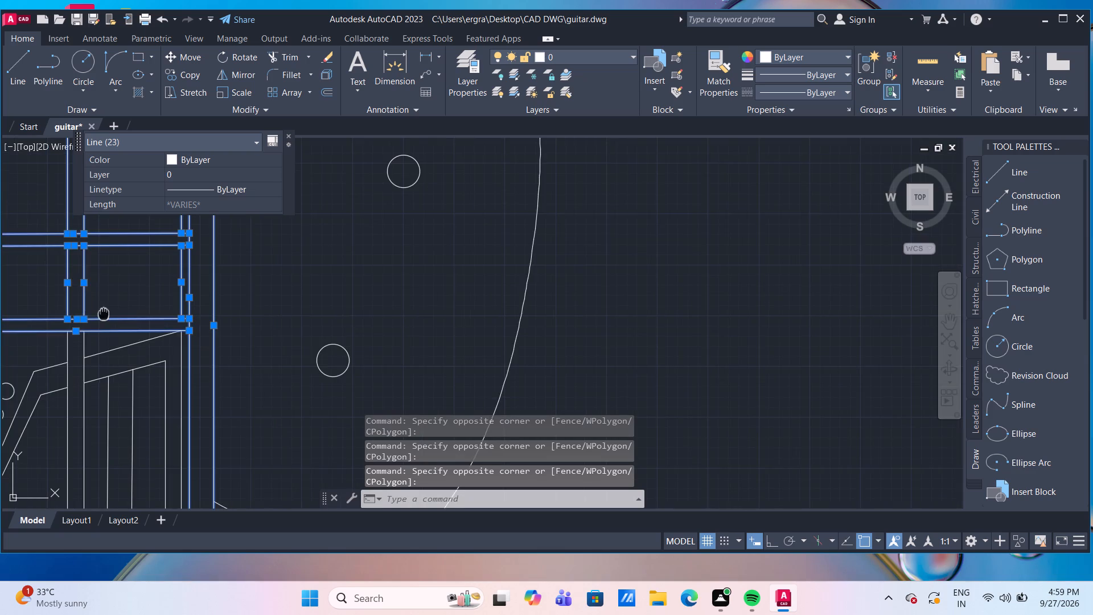
{"action": "middle_click_drag", "start_coordinate": [105, 309], "coordinate": [131, 198]}
{"action": "scroll", "coordinate": [150, 265], "scroll_direction": "down", "scroll_amount": 1}
{"action": "middle_click_drag", "start_coordinate": [149, 269], "coordinate": [125, 308]}
{"action": "middle_click_drag", "start_coordinate": [125, 308], "coordinate": [125, 316]}
{"action": "scroll", "coordinate": [120, 293], "scroll_direction": "up", "scroll_amount": 2}
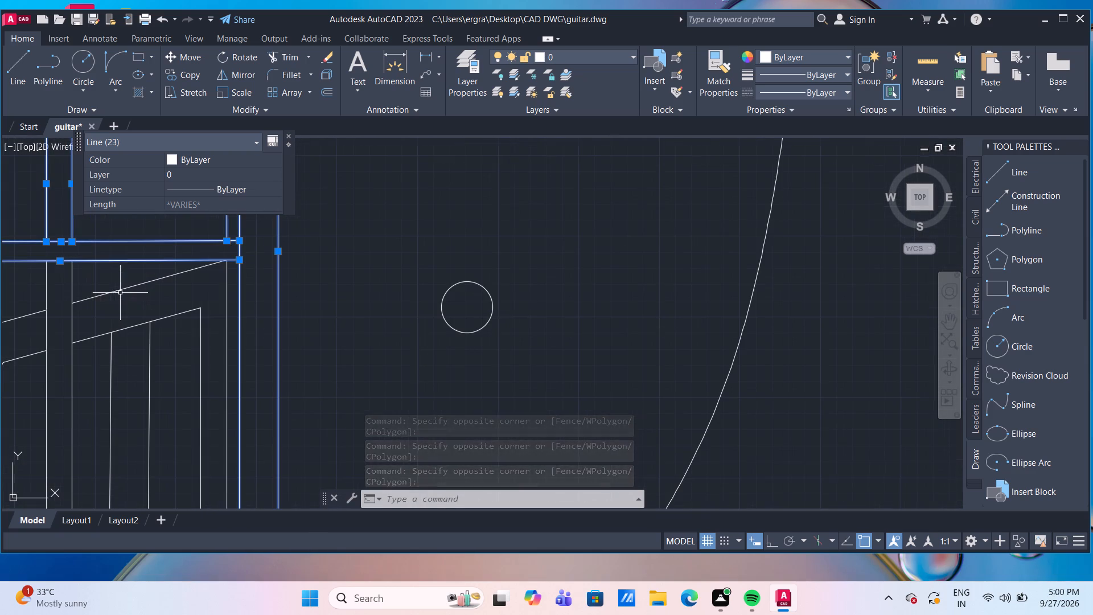
{"action": "left_click_drag", "start_coordinate": [77, 280], "coordinate": [70, 277]}
{"action": "left_click", "coordinate": [30, 277]}
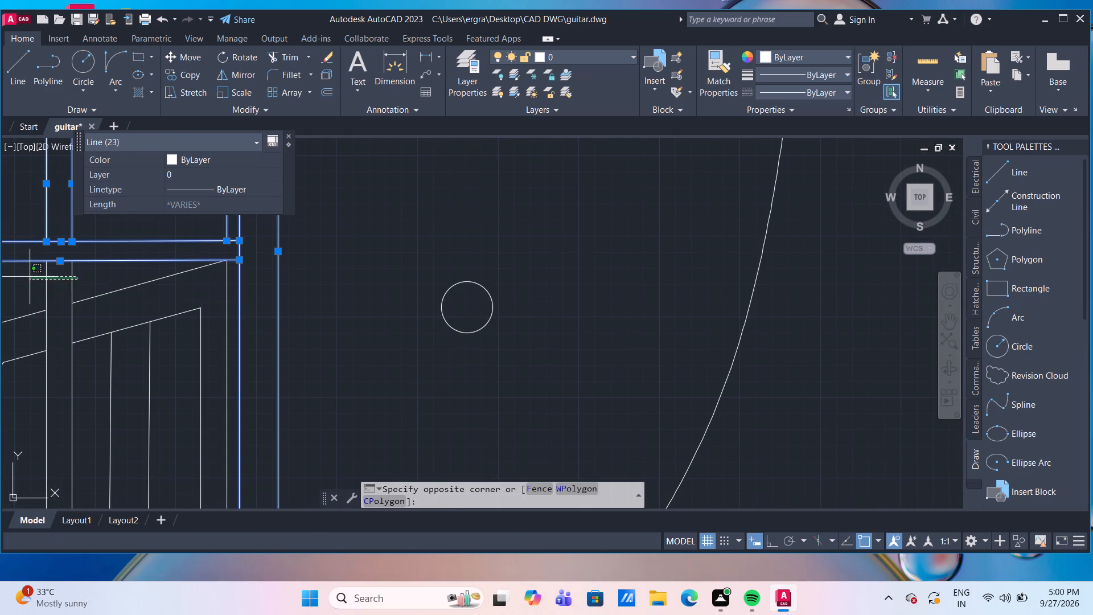
{"action": "scroll", "coordinate": [63, 291], "scroll_direction": "down", "scroll_amount": 3}
{"action": "scroll", "coordinate": [140, 355], "scroll_direction": "up", "scroll_amount": 1}
{"action": "middle_click_drag", "start_coordinate": [138, 361], "coordinate": [184, 304]}
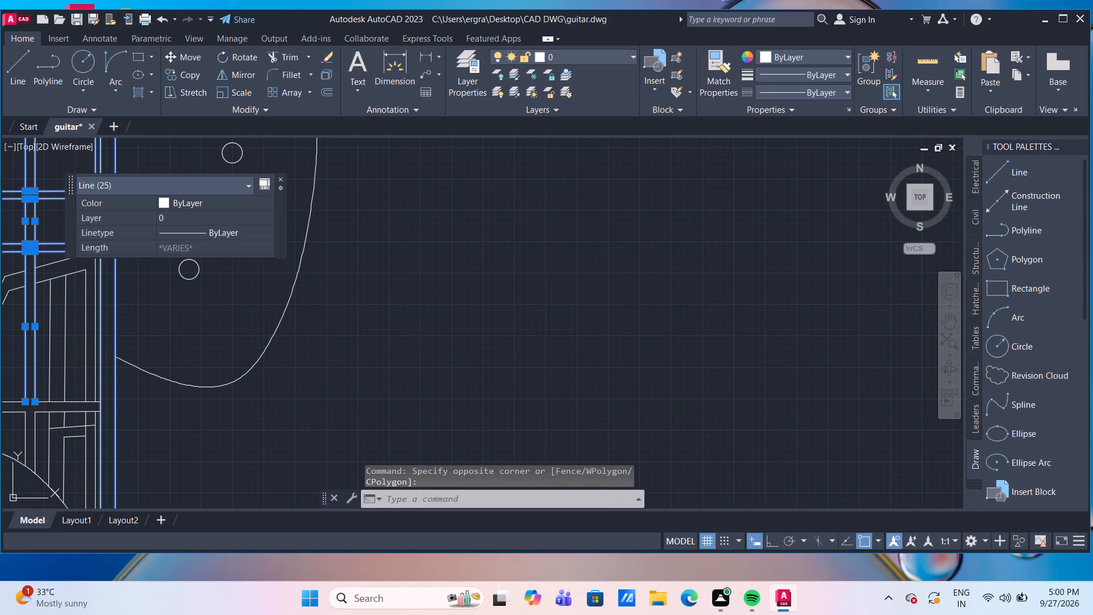
{"action": "middle_click_drag", "start_coordinate": [184, 304], "coordinate": [261, 294]}
{"action": "left_click_drag", "start_coordinate": [118, 356], "coordinate": [117, 347]}
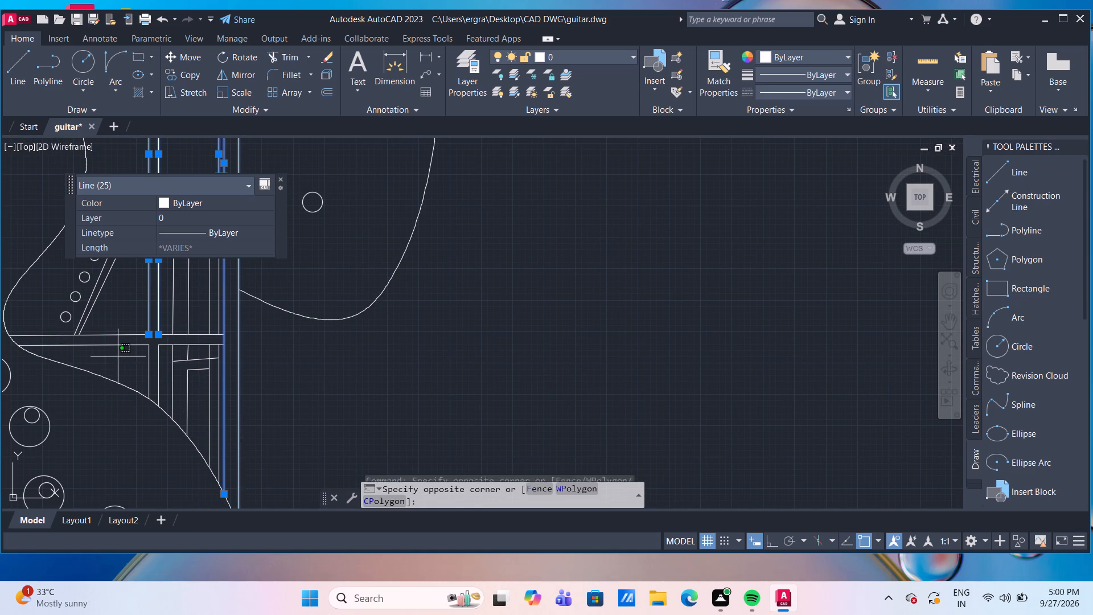
{"action": "left_click", "coordinate": [108, 310]}
{"action": "scroll", "coordinate": [151, 343], "scroll_direction": "up", "scroll_amount": 2}
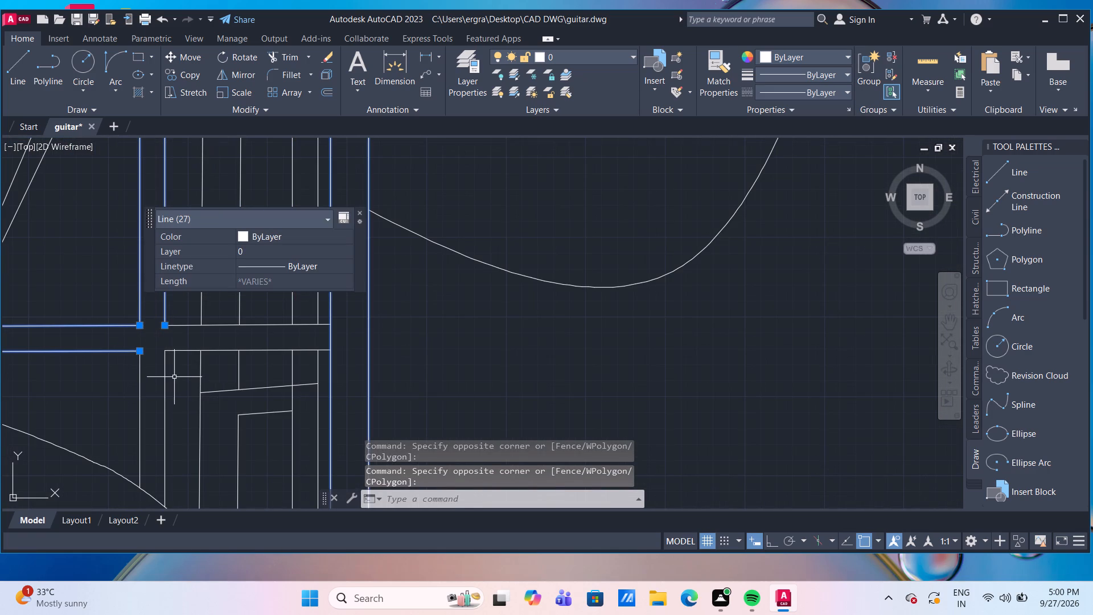
{"action": "left_click_drag", "start_coordinate": [174, 377], "coordinate": [168, 377]}
{"action": "left_click", "coordinate": [117, 372]}
{"action": "middle_click_drag", "start_coordinate": [290, 384], "coordinate": [232, 407]}
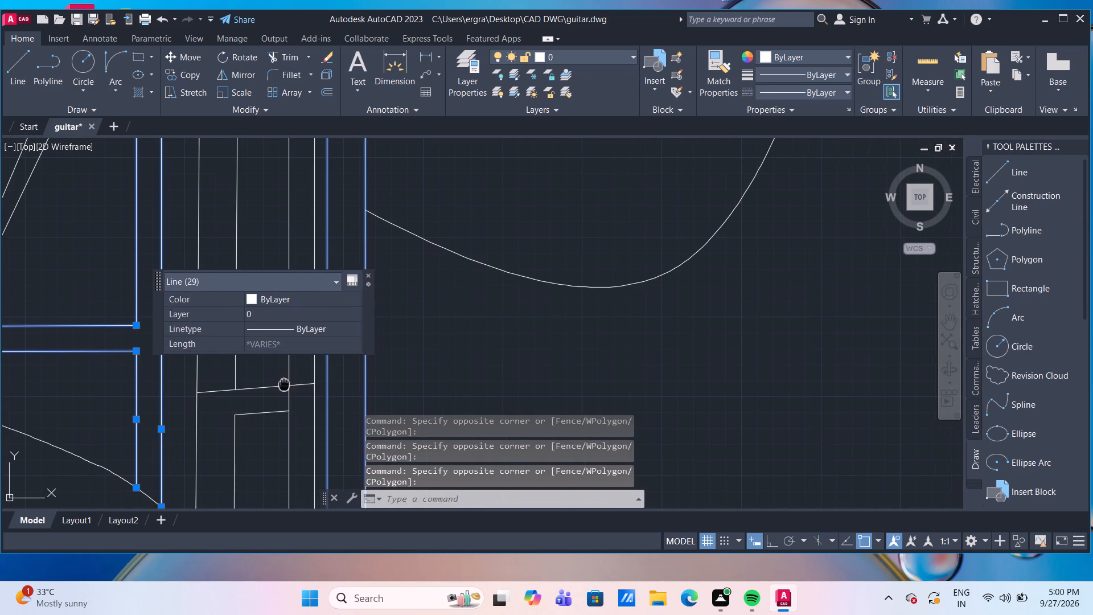
{"action": "middle_click_drag", "start_coordinate": [232, 407], "coordinate": [188, 424]}
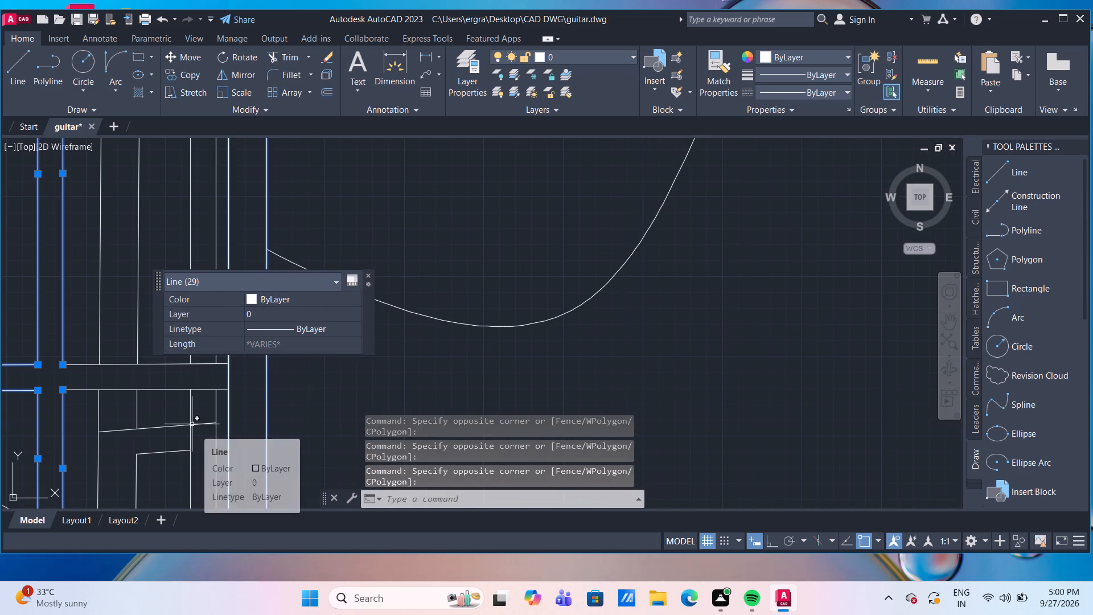
{"action": "left_click", "coordinate": [80, 398]}
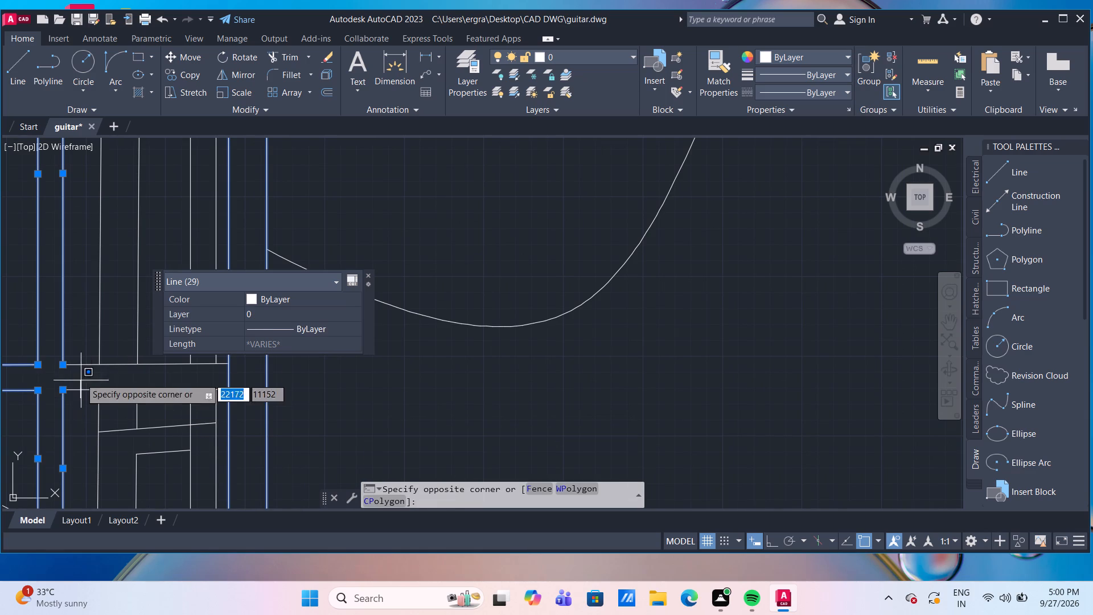
{"action": "left_click", "coordinate": [75, 359]}
{"action": "scroll", "coordinate": [303, 408], "scroll_direction": "down", "scroll_amount": 2}
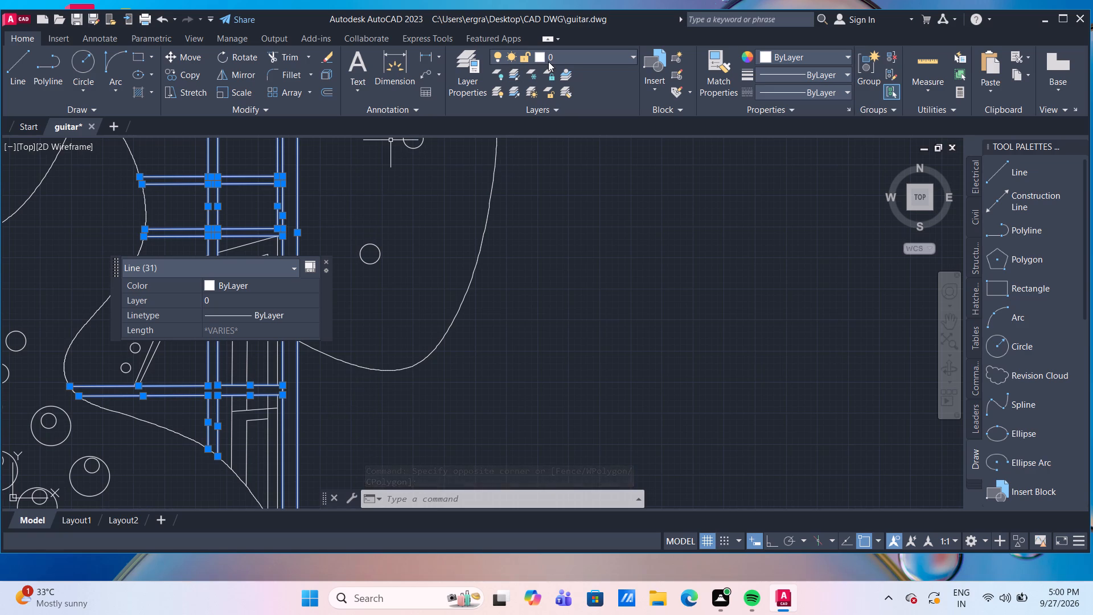
{"action": "left_click", "coordinate": [209, 288]}
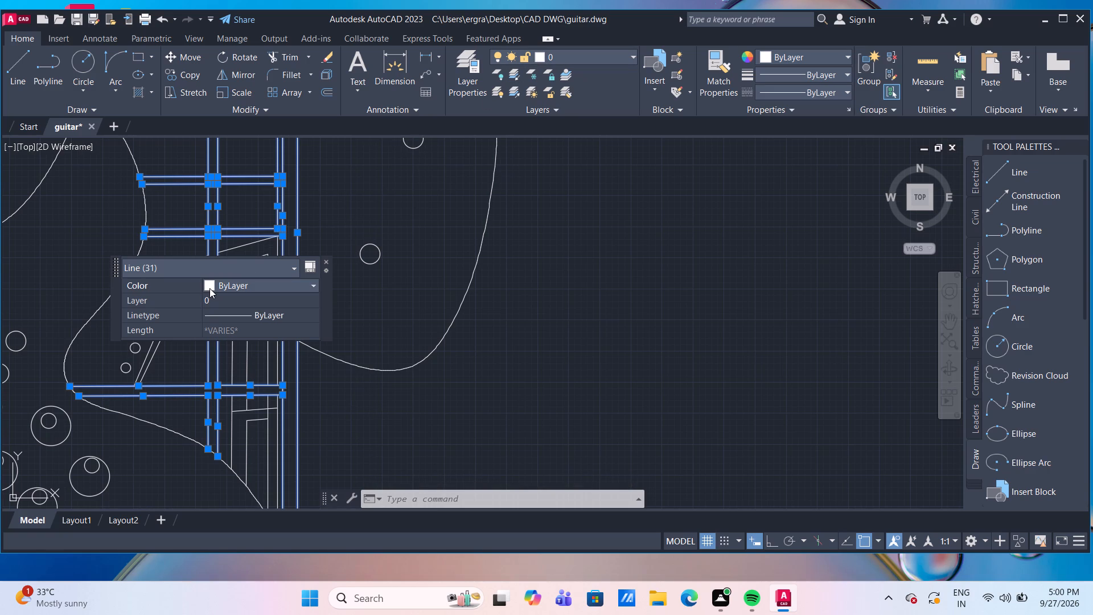
{"action": "left_click", "coordinate": [209, 288]}
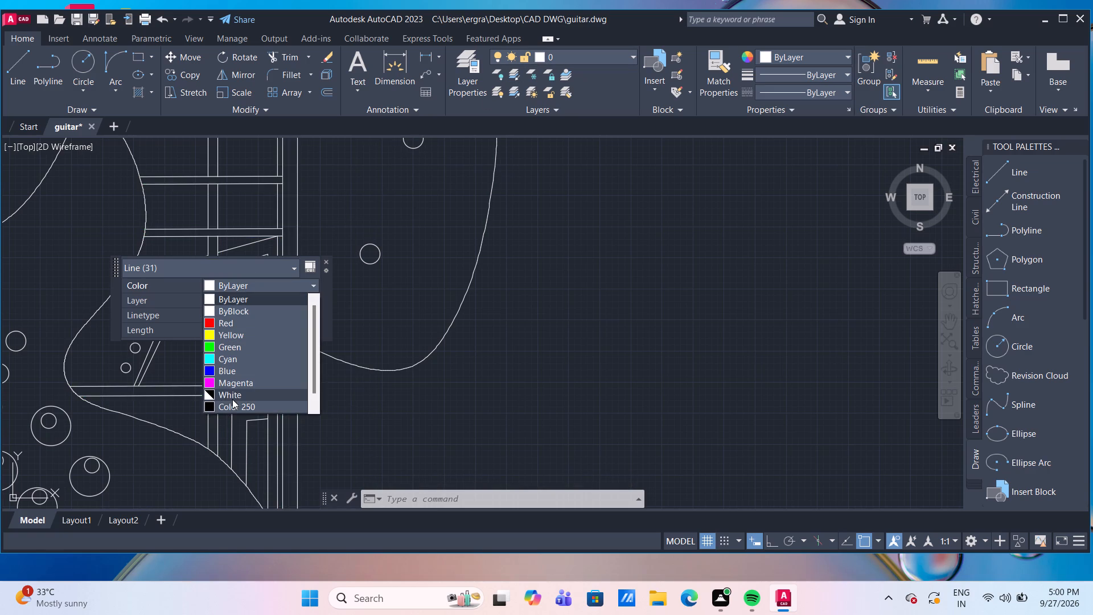
{"action": "left_click", "coordinate": [232, 405]}
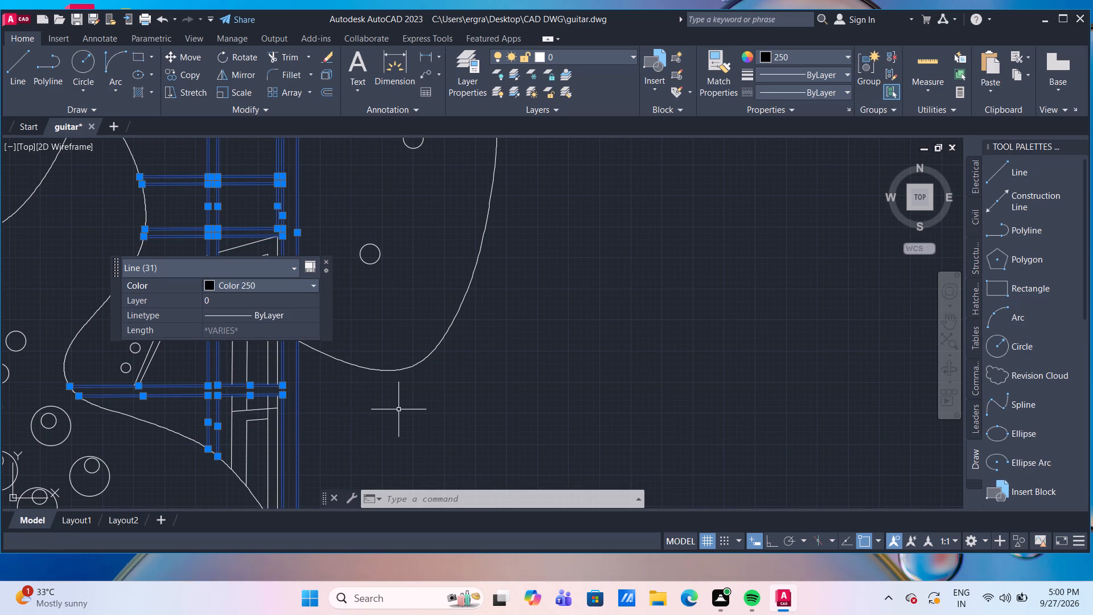
{"action": "key", "text": "Escape"}
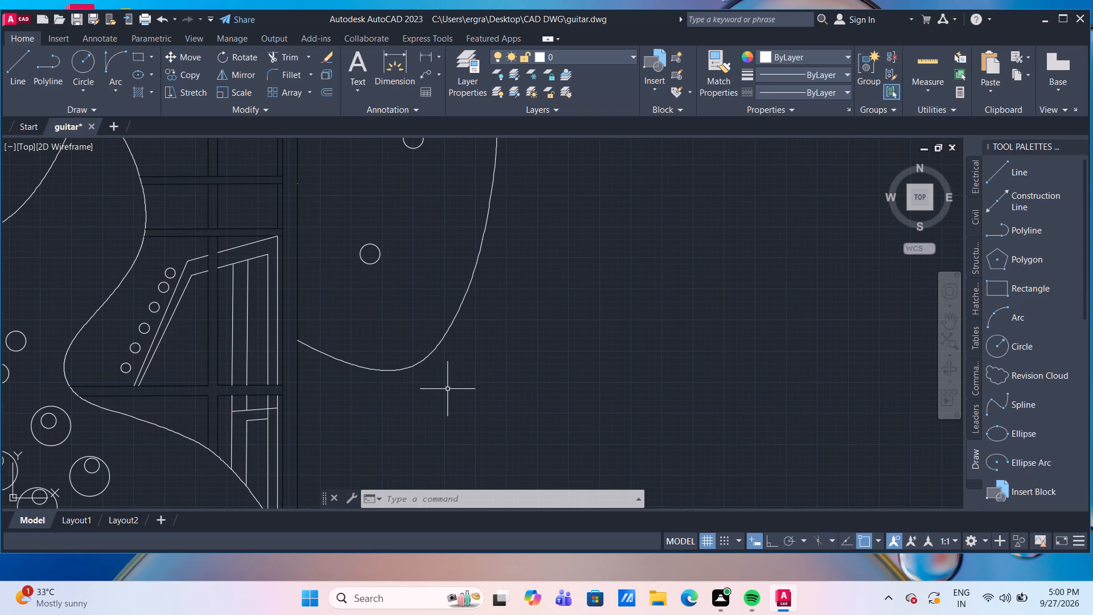
Delete the stray dot-sized line lying on the outermost right vertical line of the frame.
{"action": "scroll", "coordinate": [318, 178], "scroll_direction": "up", "scroll_amount": 3}
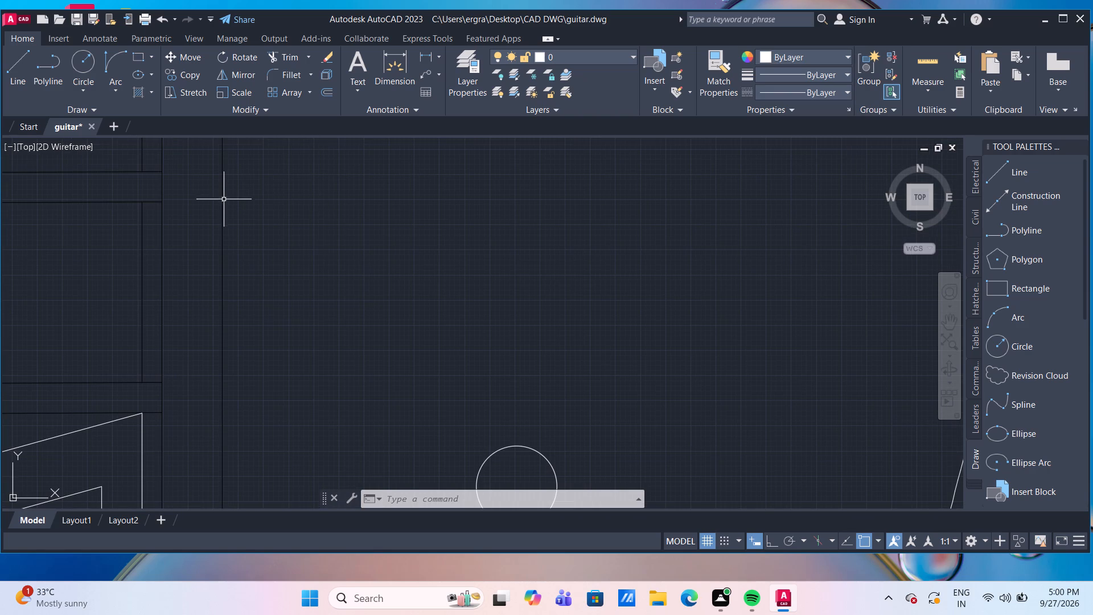
{"action": "scroll", "coordinate": [223, 201], "scroll_direction": "up", "scroll_amount": 2}
{"action": "left_click", "coordinate": [215, 203]}
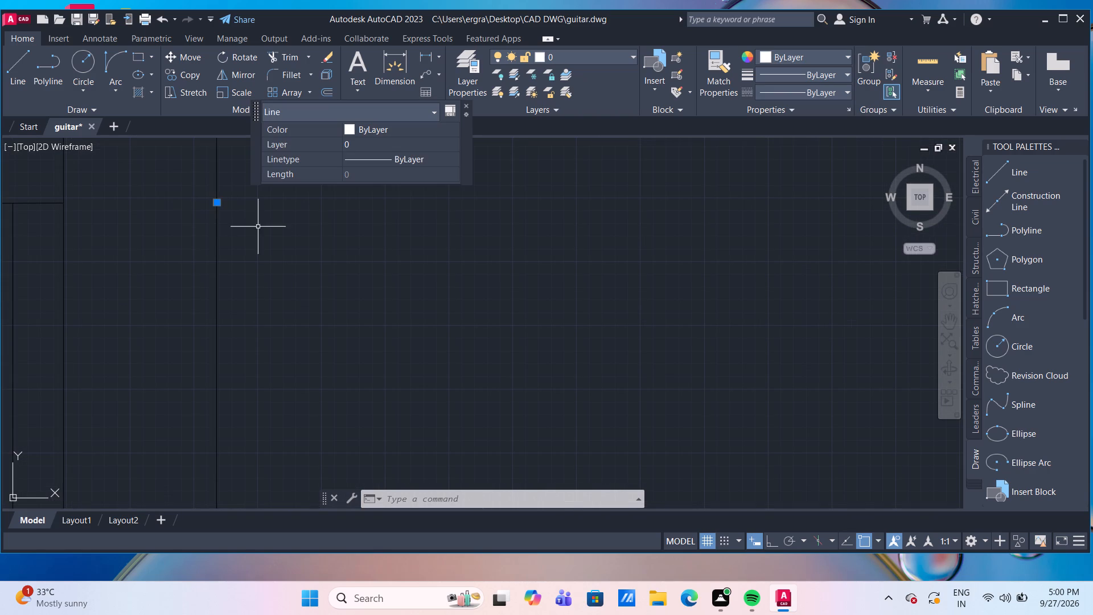
{"action": "key", "text": "Delete"}
Set the two short horizontal lines between the neck and the inner vertical bar, under the wavy curves, to Color 250.
{"action": "scroll", "coordinate": [273, 241], "scroll_direction": "down", "scroll_amount": 4}
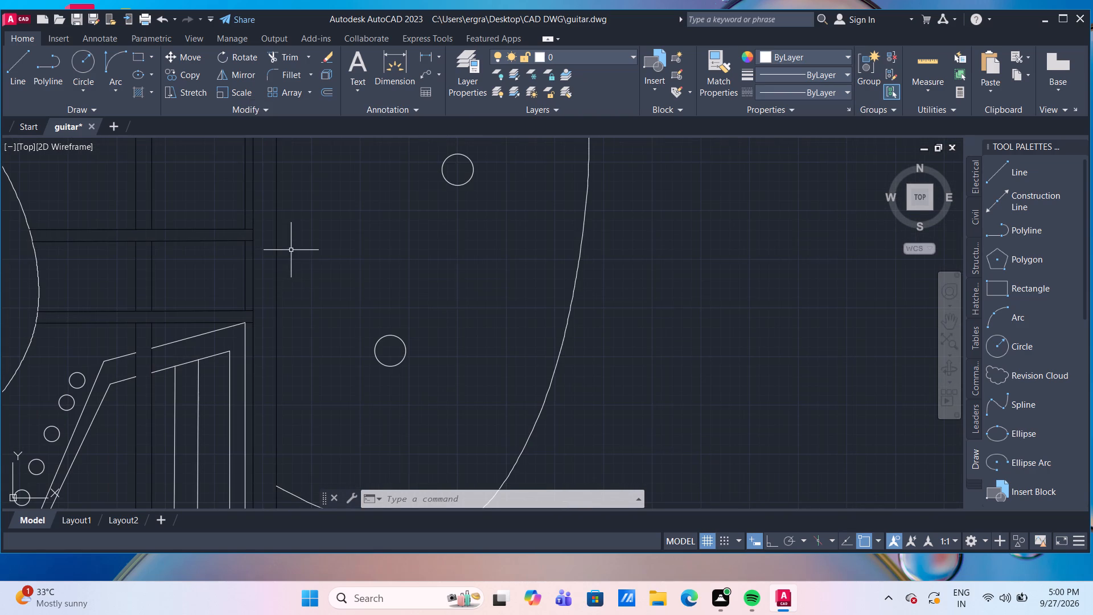
{"action": "scroll", "coordinate": [319, 288], "scroll_direction": "down", "scroll_amount": 2}
{"action": "scroll", "coordinate": [313, 404], "scroll_direction": "up", "scroll_amount": 1}
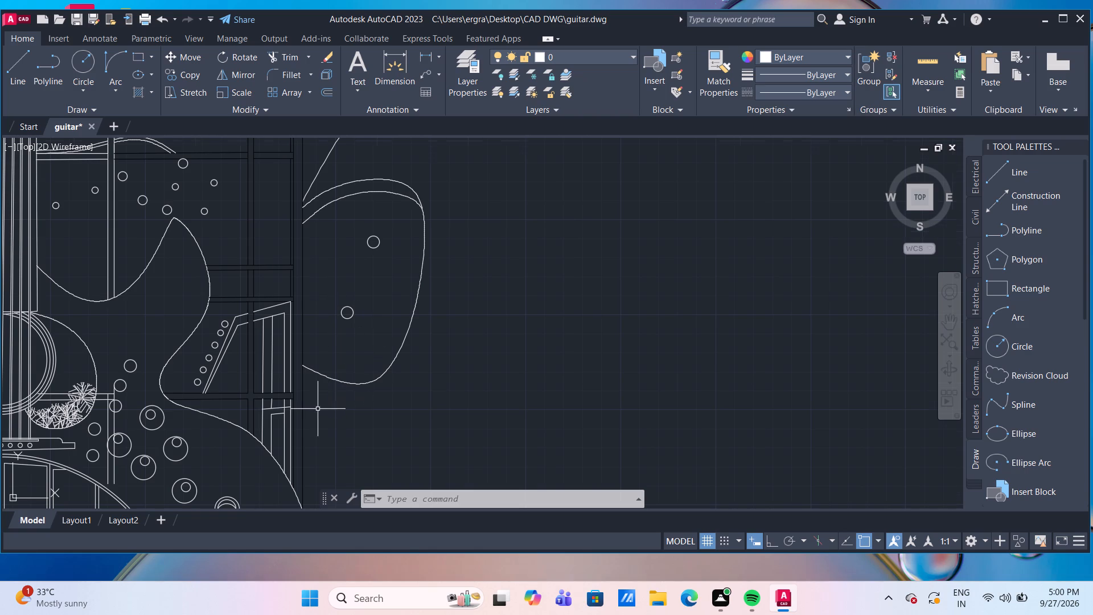
{"action": "middle_click_drag", "start_coordinate": [248, 161], "coordinate": [278, 341]}
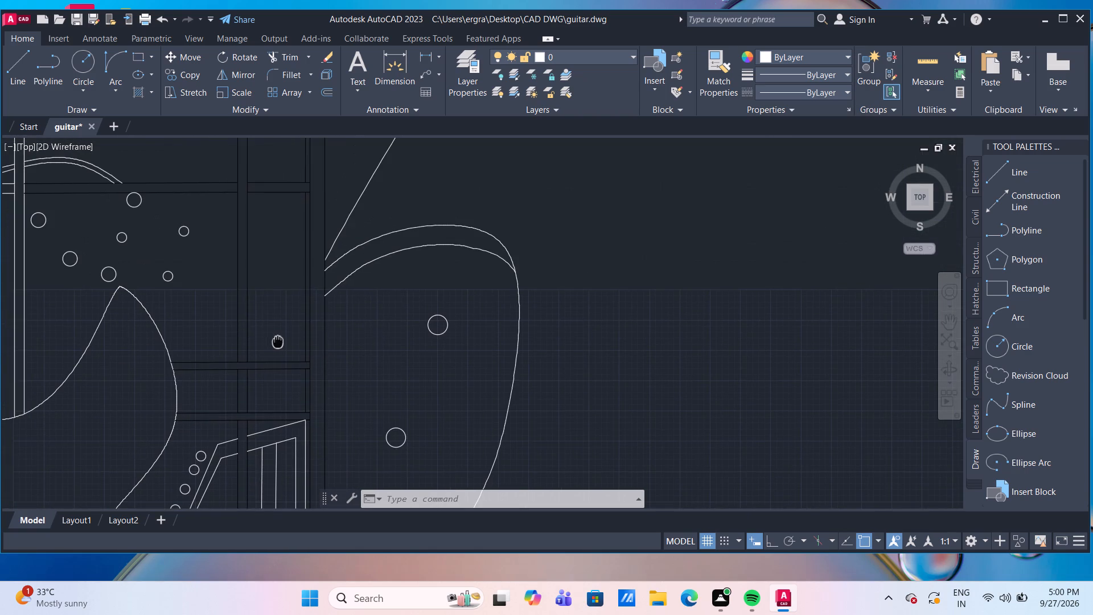
{"action": "middle_click_drag", "start_coordinate": [278, 341], "coordinate": [318, 378]}
{"action": "scroll", "coordinate": [310, 341], "scroll_direction": "down", "scroll_amount": 1}
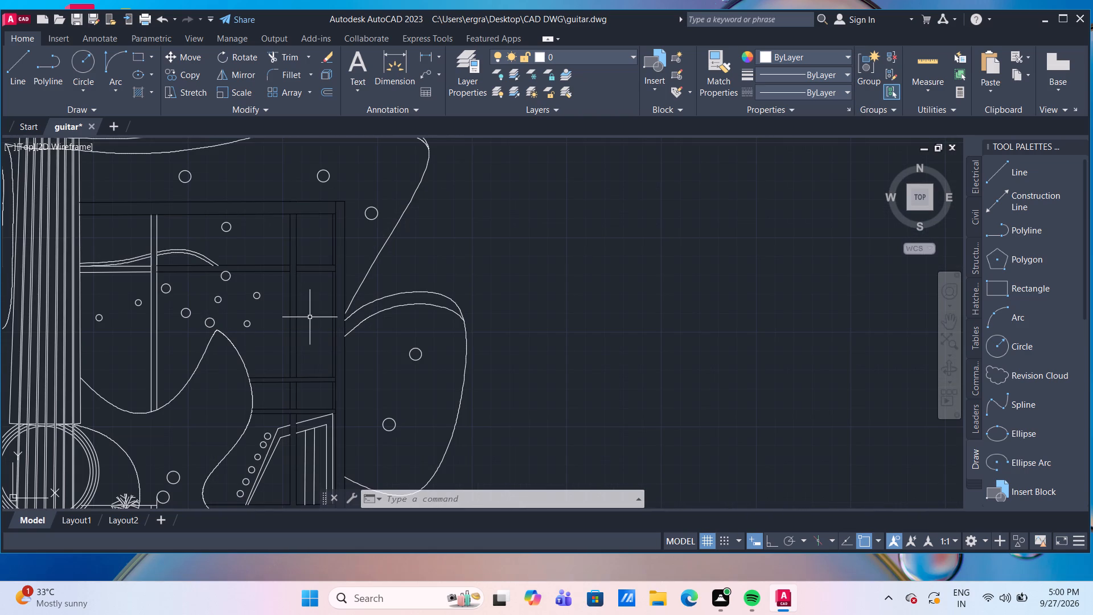
{"action": "scroll", "coordinate": [125, 259], "scroll_direction": "up", "scroll_amount": 2}
{"action": "left_click_drag", "start_coordinate": [160, 301], "coordinate": [159, 285]}
{"action": "left_click", "coordinate": [158, 272]}
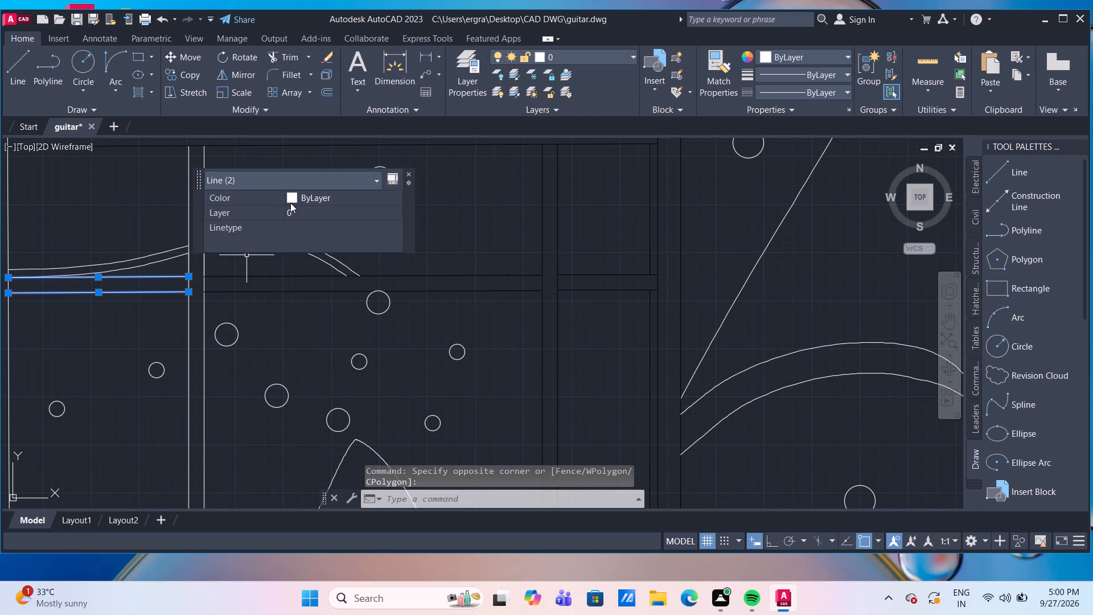
{"action": "left_click", "coordinate": [291, 200]}
{"action": "left_click", "coordinate": [291, 200]}
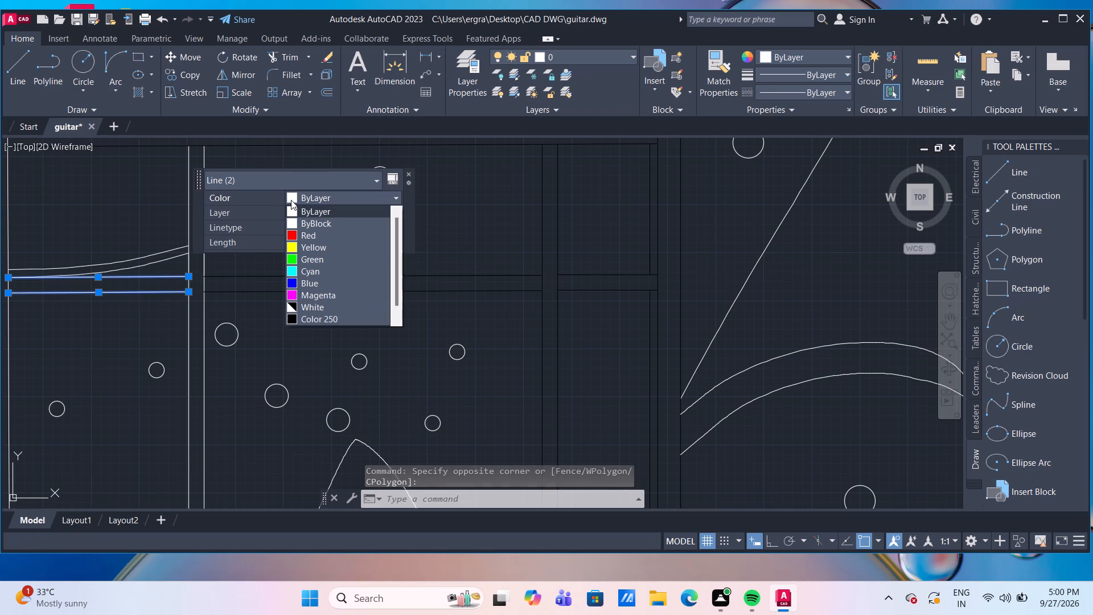
{"action": "left_click", "coordinate": [317, 321]}
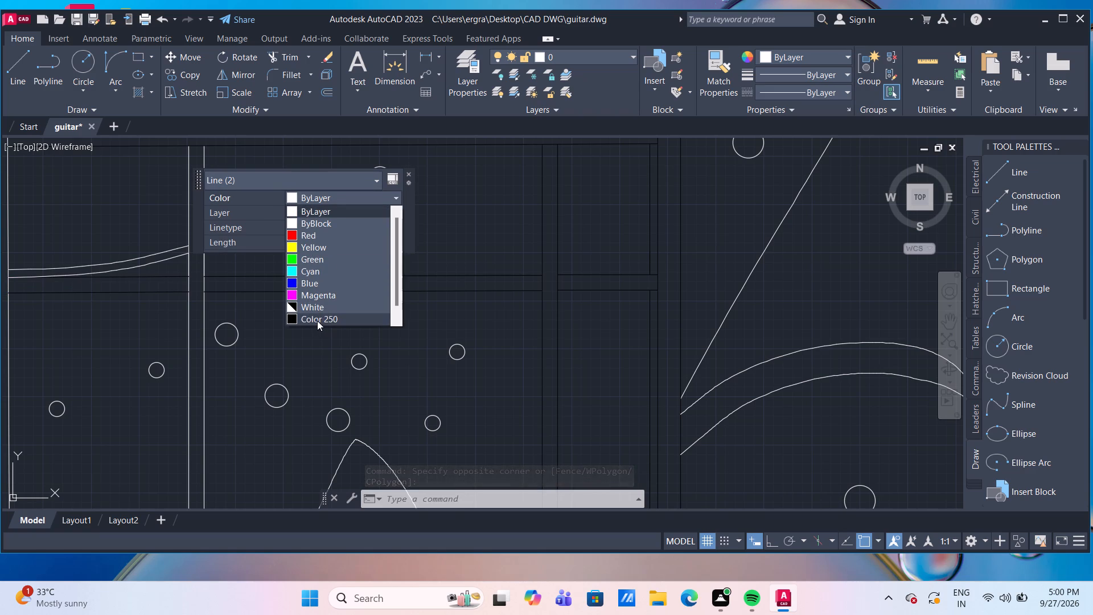
{"action": "key", "text": "Escape"}
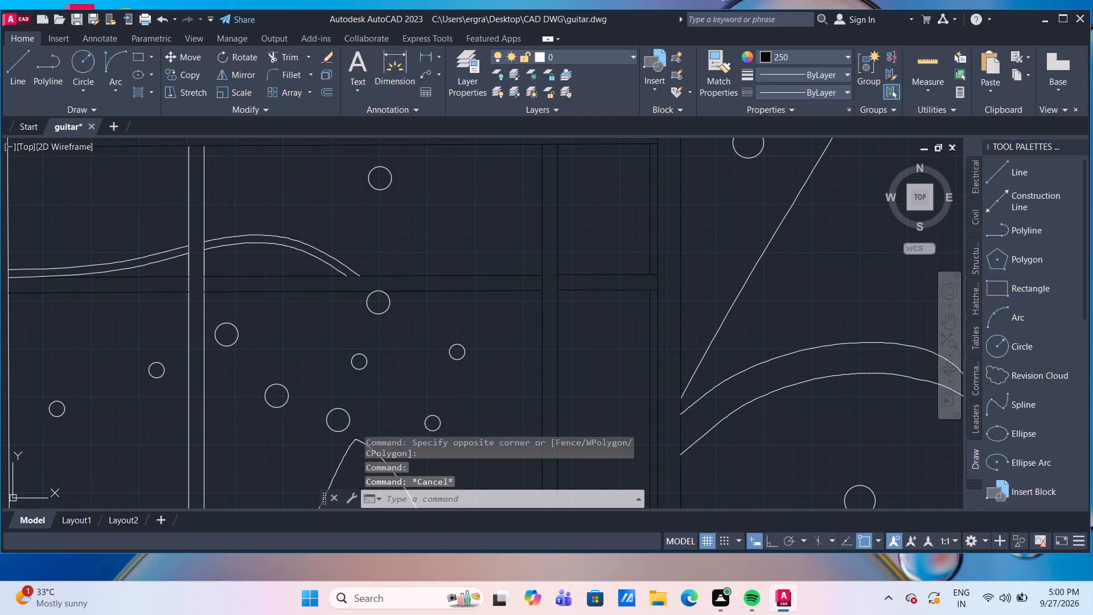
Set the four lines of the double vertical bar nearest the neck, crossing the wavy curves, to Color 250.
{"action": "scroll", "coordinate": [189, 330], "scroll_direction": "down", "scroll_amount": 1}
{"action": "left_click", "coordinate": [205, 247]}
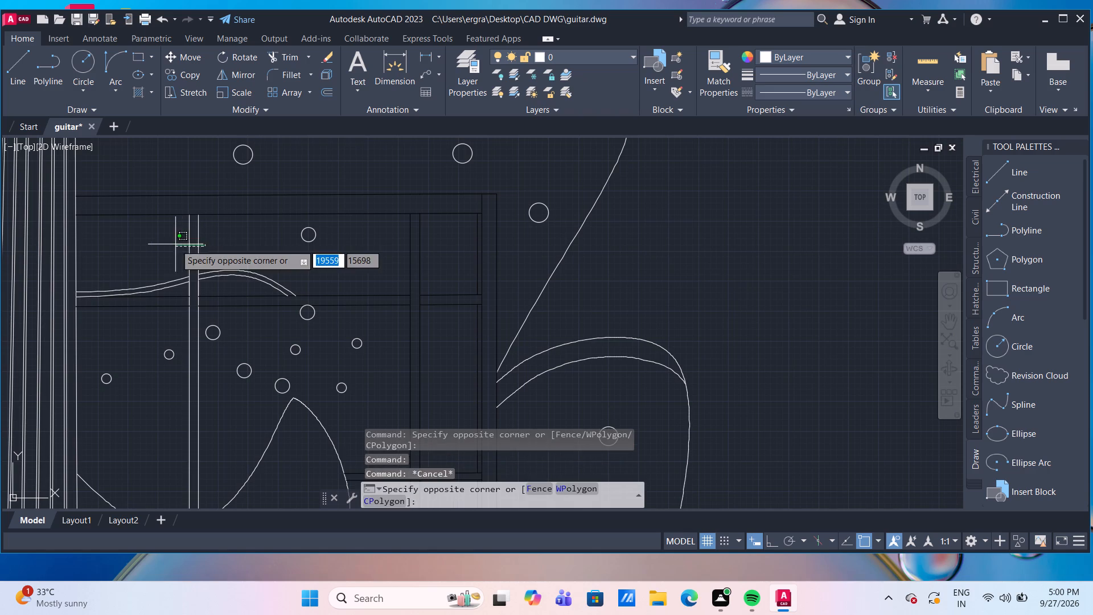
{"action": "left_click", "coordinate": [175, 244]}
{"action": "left_click_drag", "start_coordinate": [217, 417], "coordinate": [208, 415]}
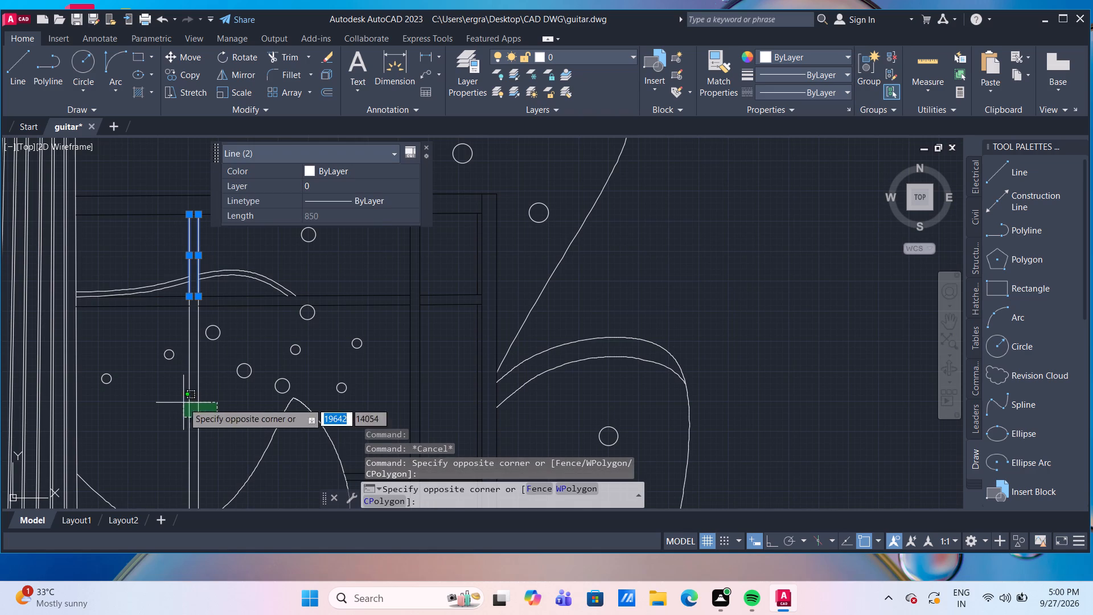
{"action": "left_click", "coordinate": [178, 403]}
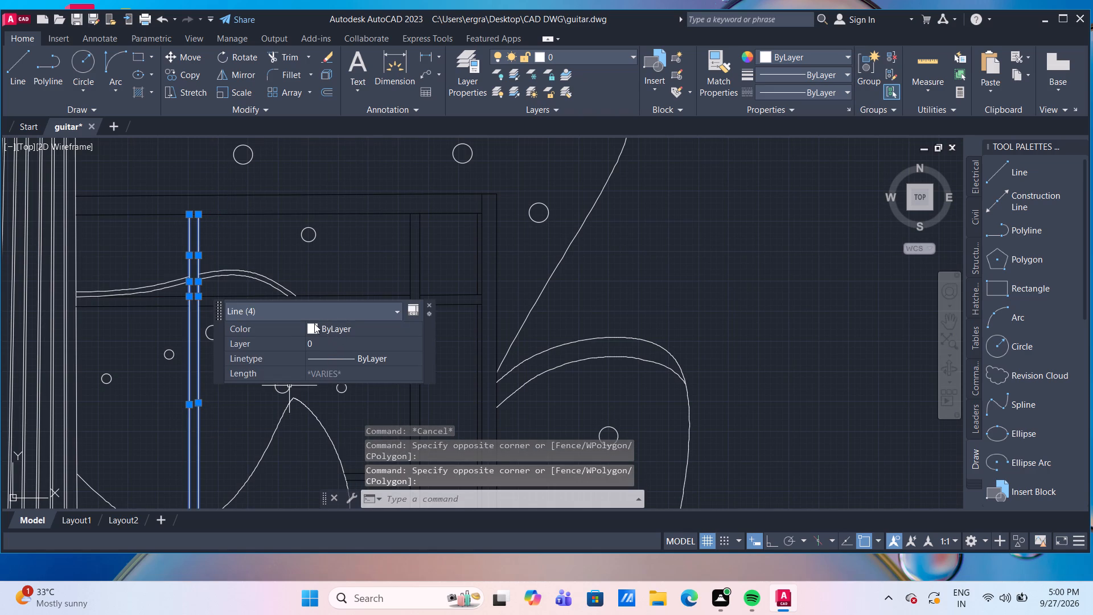
{"action": "left_click", "coordinate": [311, 329]}
{"action": "left_click", "coordinate": [311, 329]}
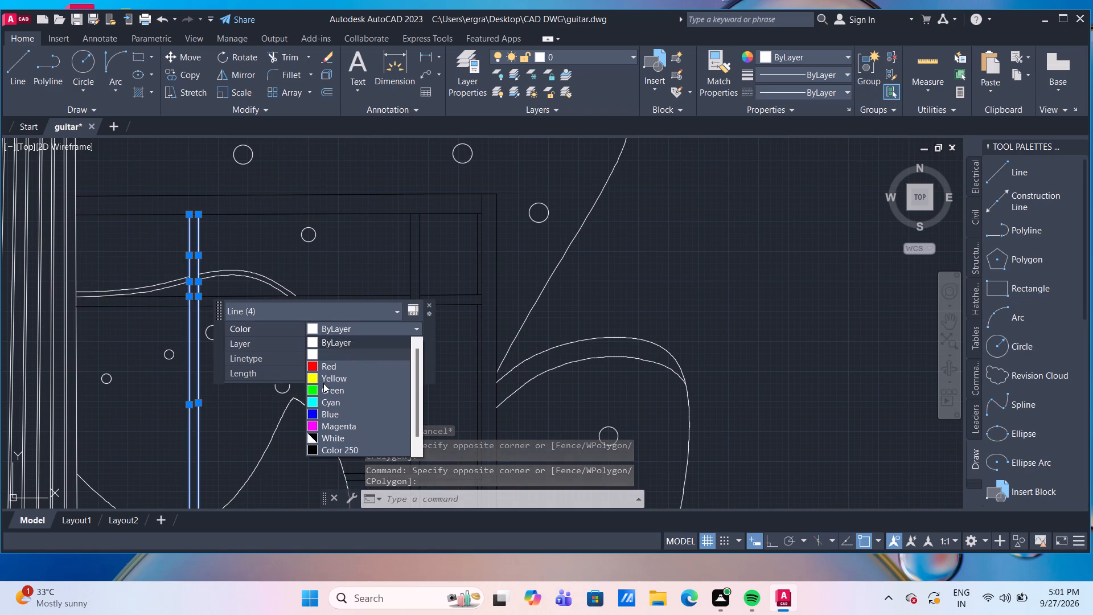
{"action": "left_click", "coordinate": [324, 452]}
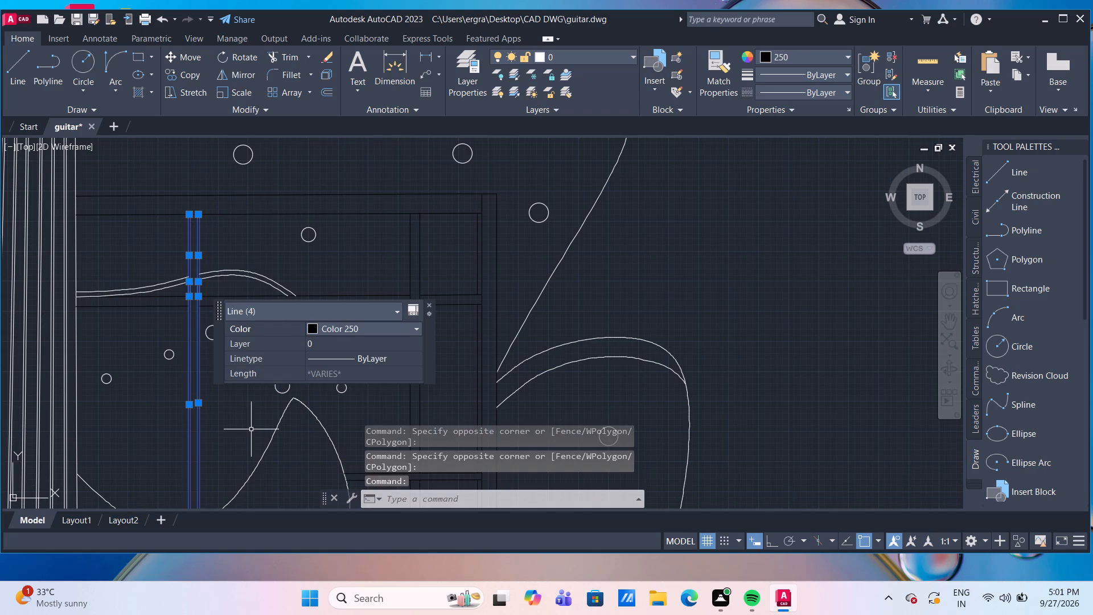
{"action": "key", "text": "Escape"}
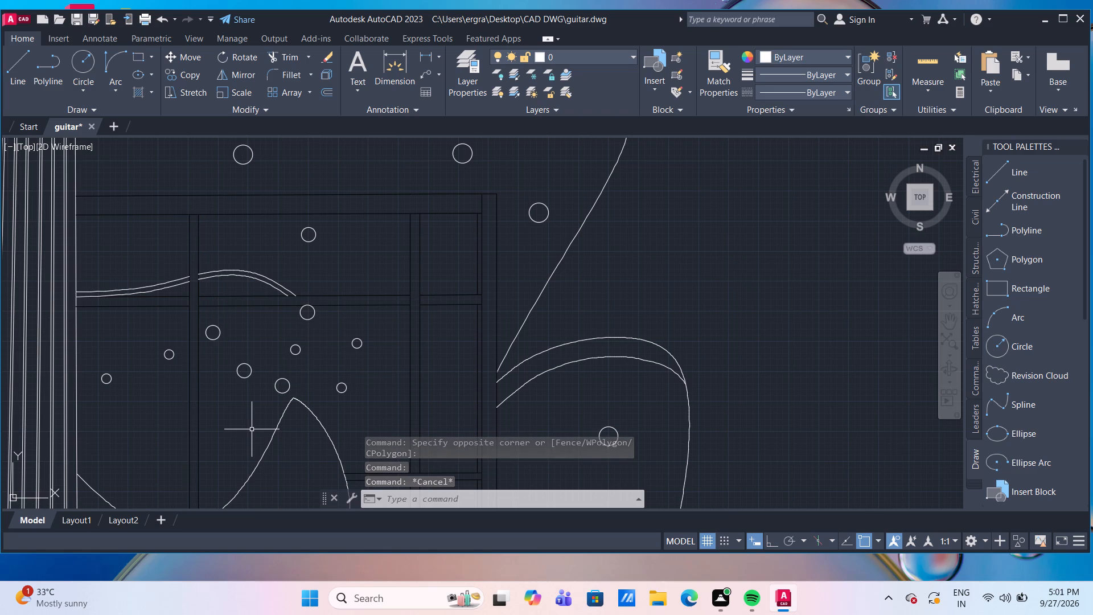
Set the double arch outline at the guitar's base and most of the vertical mullion lines inside it to Color 250.
{"action": "scroll", "coordinate": [252, 429], "scroll_direction": "down", "scroll_amount": 1}
{"action": "middle_click_drag", "start_coordinate": [262, 473], "coordinate": [229, 368]}
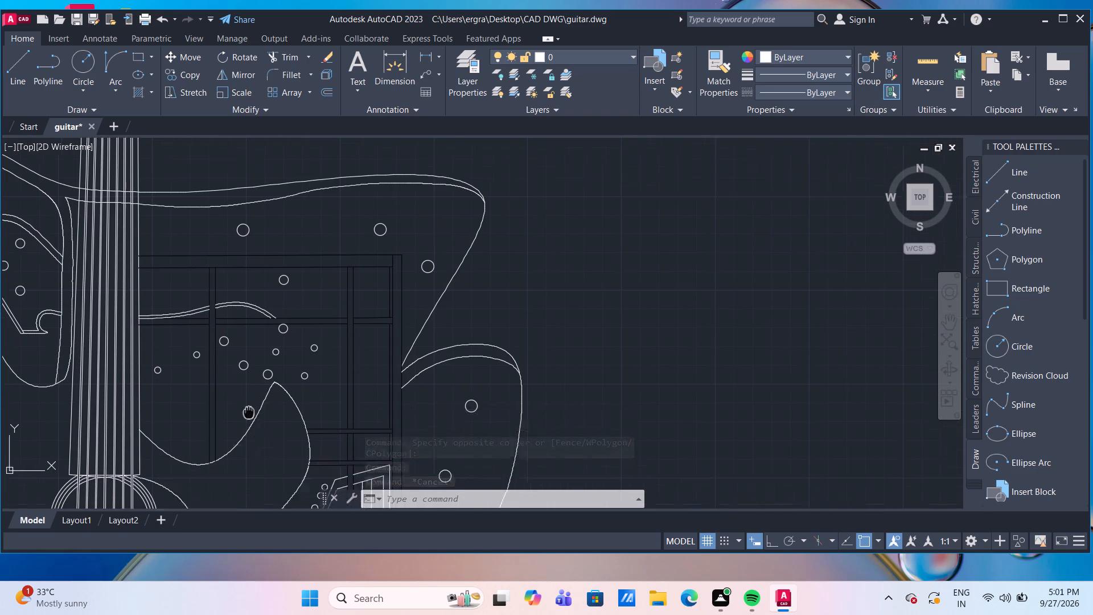
{"action": "middle_click_drag", "start_coordinate": [229, 368], "coordinate": [220, 354]}
{"action": "middle_click_drag", "start_coordinate": [312, 430], "coordinate": [261, 328]}
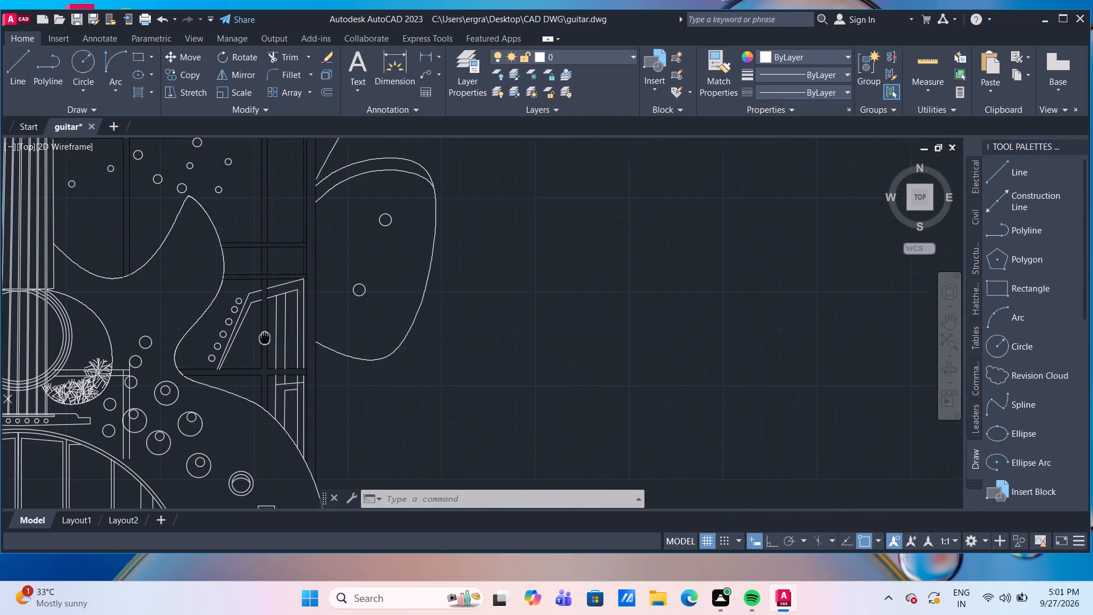
{"action": "middle_click_drag", "start_coordinate": [261, 328], "coordinate": [251, 310]}
{"action": "scroll", "coordinate": [368, 372], "scroll_direction": "up", "scroll_amount": 2}
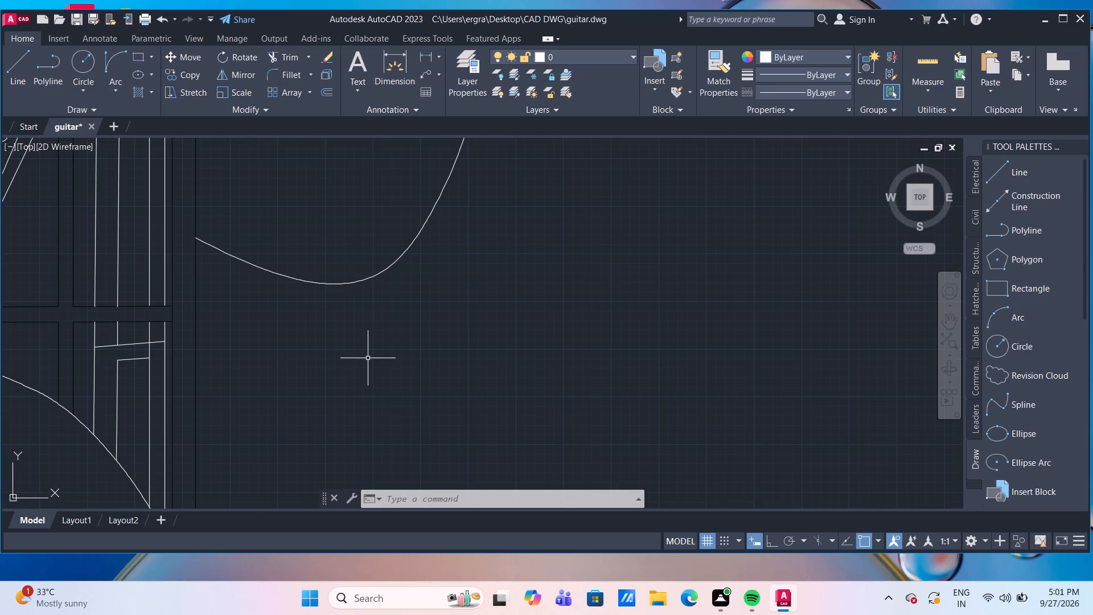
{"action": "scroll", "coordinate": [368, 358], "scroll_direction": "down", "scroll_amount": 4}
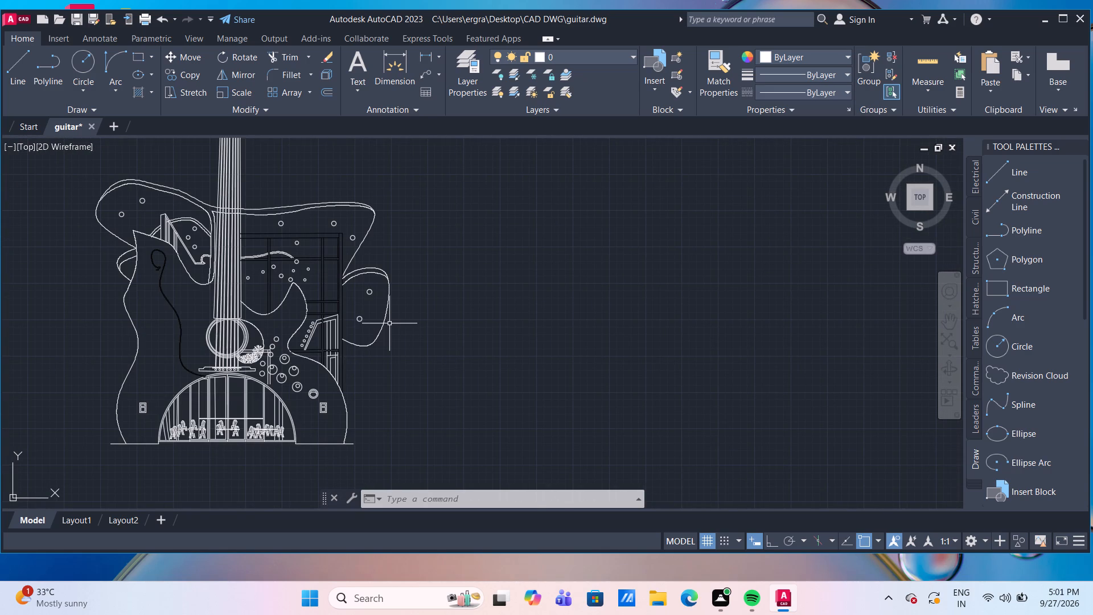
{"action": "scroll", "coordinate": [216, 397], "scroll_direction": "up", "scroll_amount": 2}
{"action": "middle_click_drag", "start_coordinate": [219, 386], "coordinate": [235, 317]}
{"action": "left_click", "coordinate": [423, 355]}
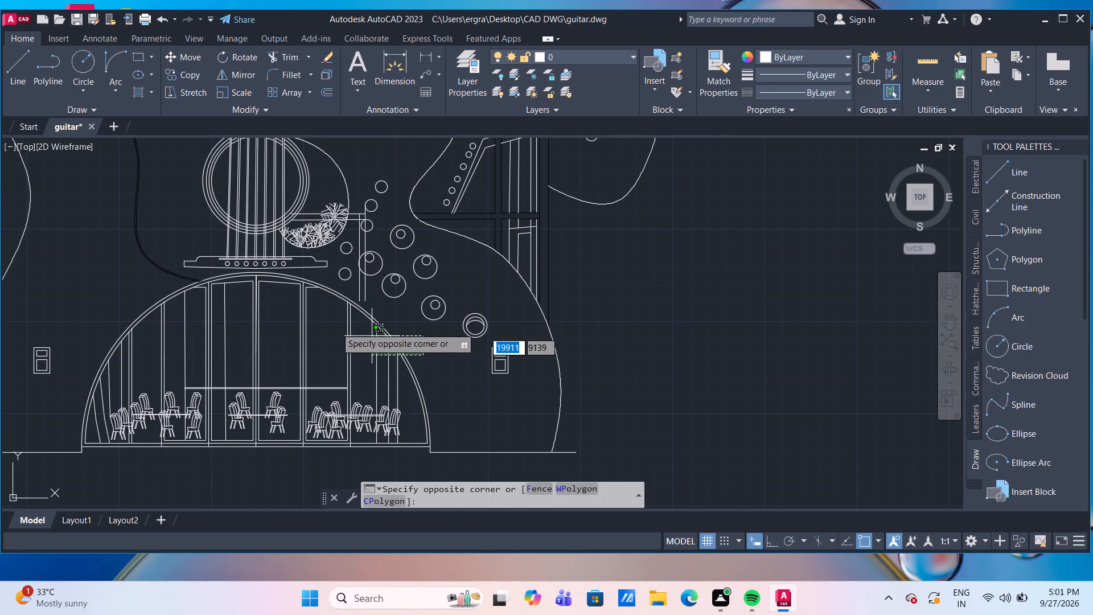
{"action": "left_click", "coordinate": [157, 327]}
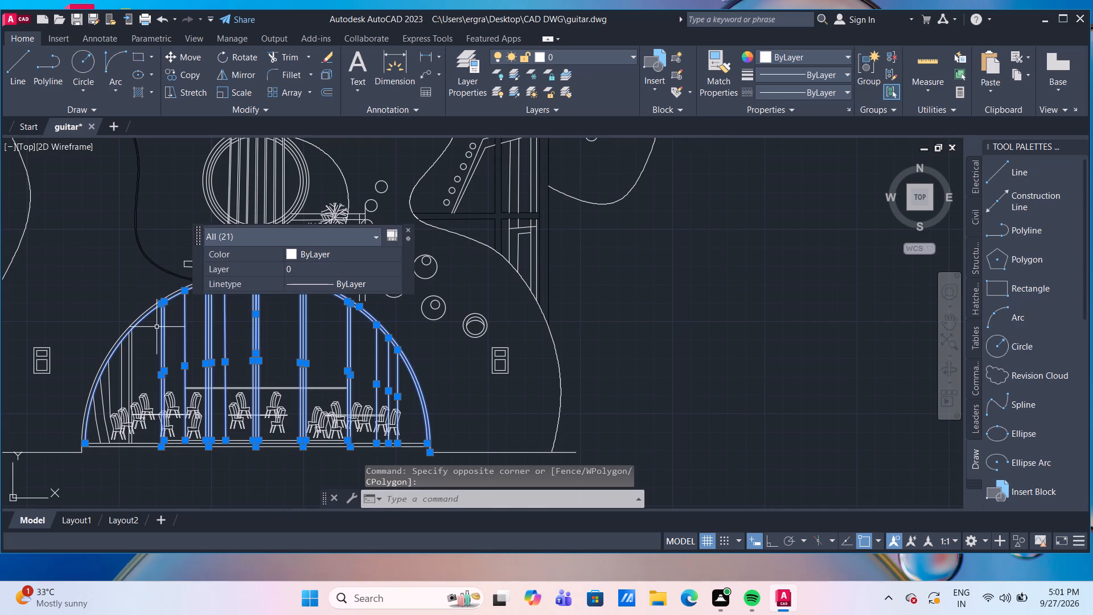
{"action": "left_click", "coordinate": [133, 319]}
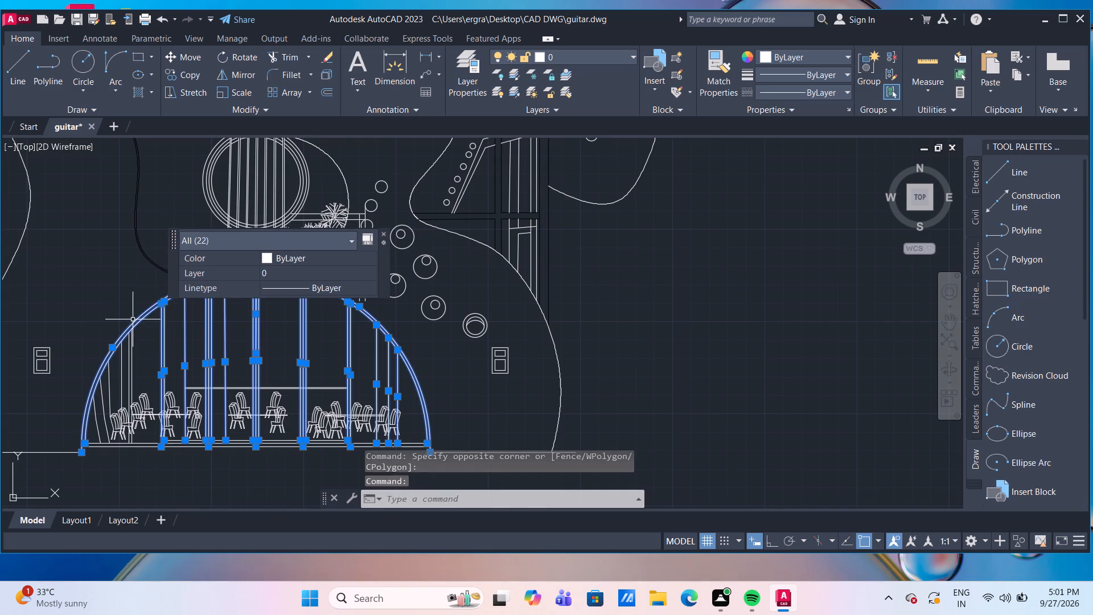
{"action": "left_click", "coordinate": [269, 255]}
{"action": "left_click", "coordinate": [269, 255]}
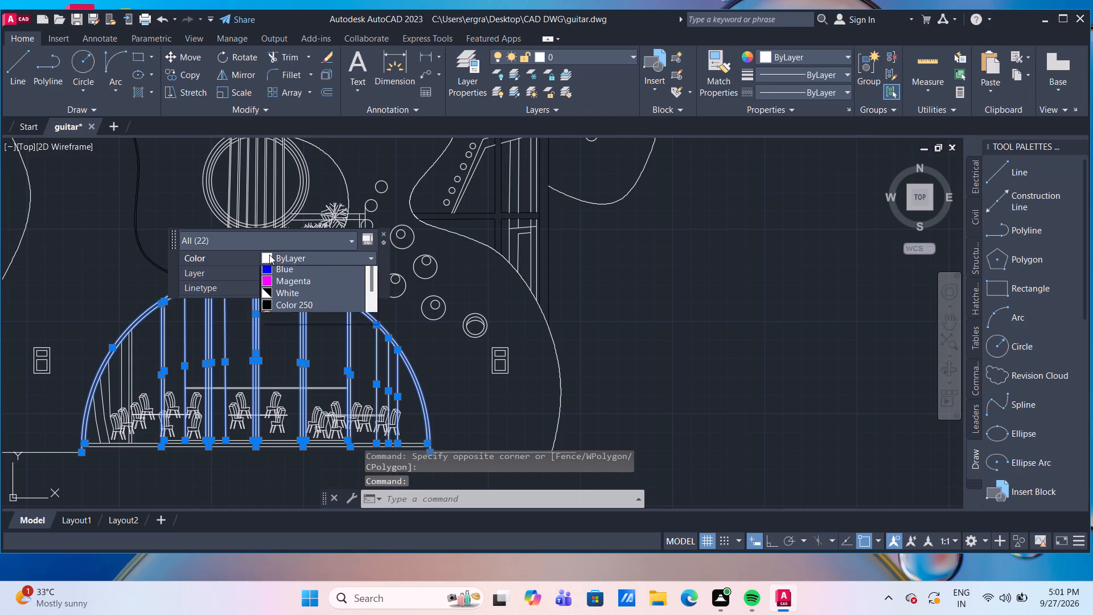
{"action": "left_click", "coordinate": [287, 380]}
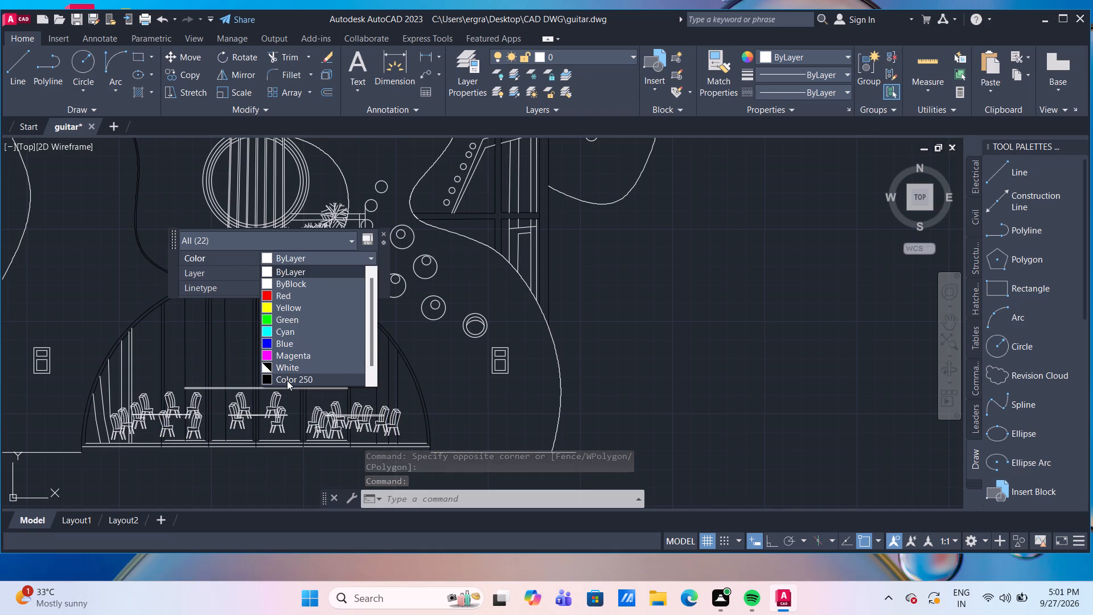
{"action": "key", "text": "Escape"}
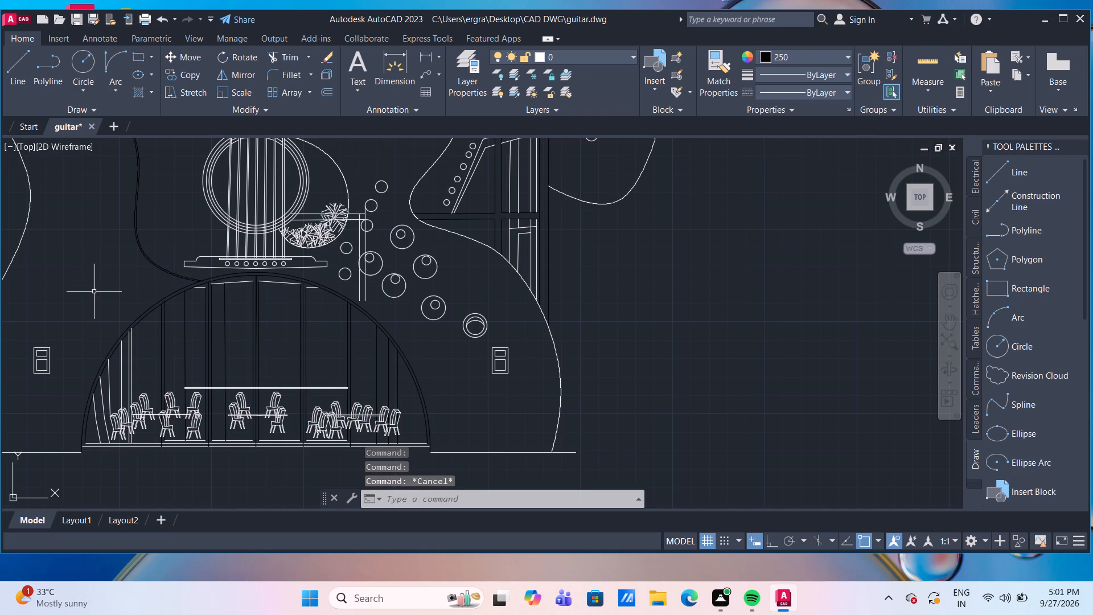
Set the arch's four short top panel lines, two long base lines and four short bottom panel lines to Color 250.
{"action": "scroll", "coordinate": [257, 296], "scroll_direction": "up", "scroll_amount": 2}
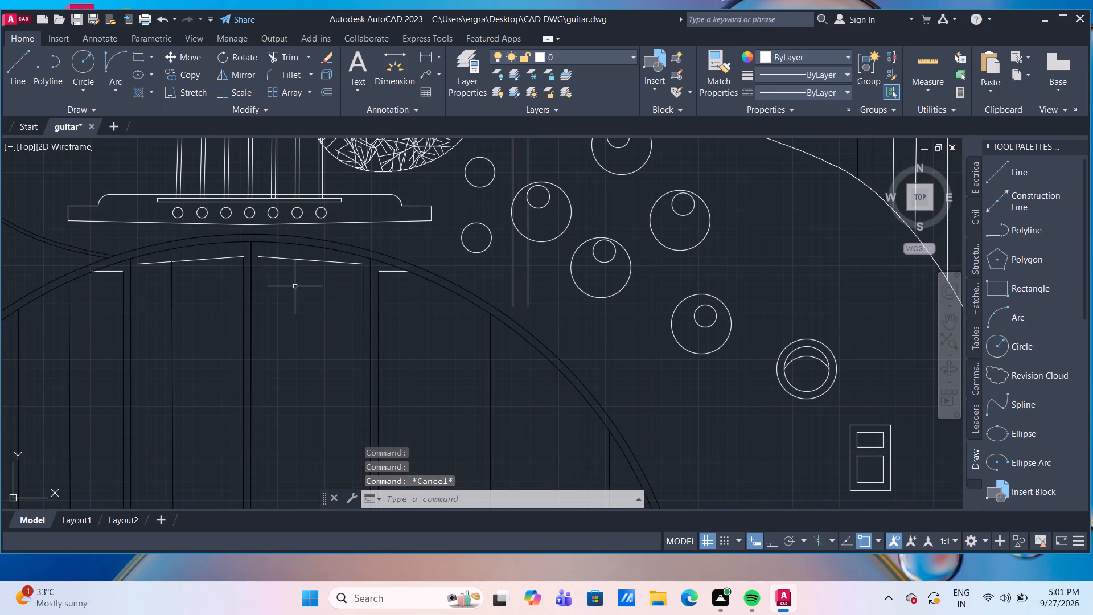
{"action": "left_click", "coordinate": [394, 270]}
{"action": "left_click", "coordinate": [318, 263]}
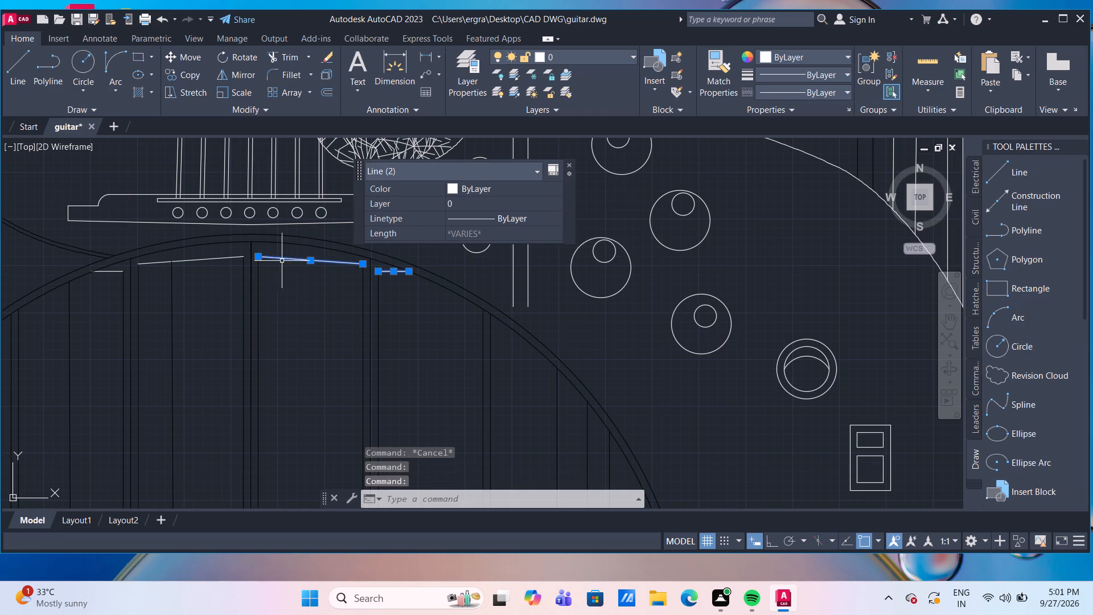
{"action": "left_click", "coordinate": [227, 260]}
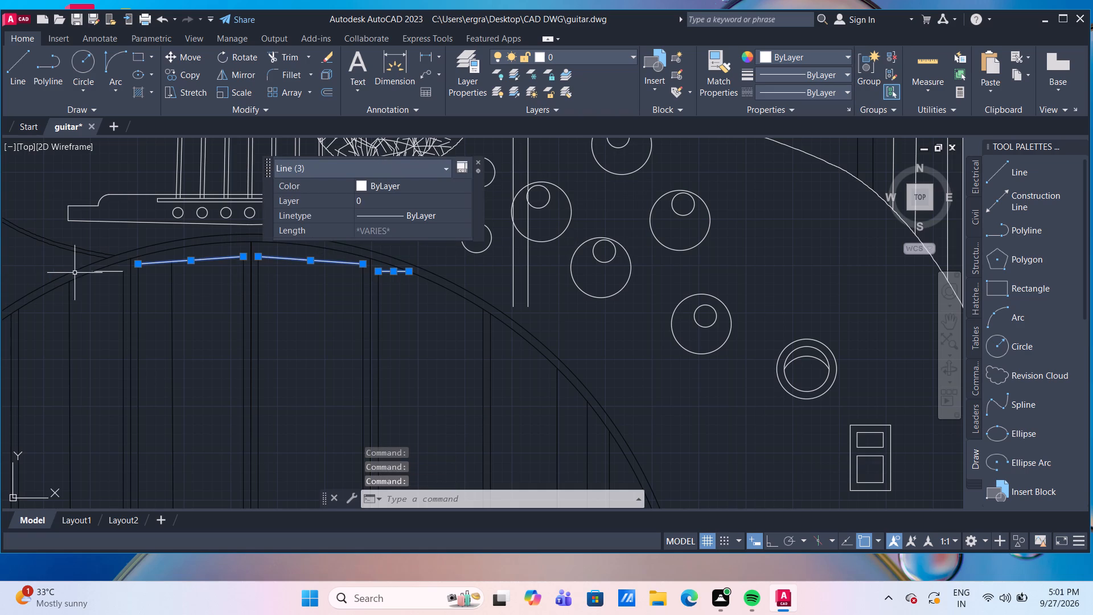
{"action": "scroll", "coordinate": [102, 269], "scroll_direction": "up", "scroll_amount": 2}
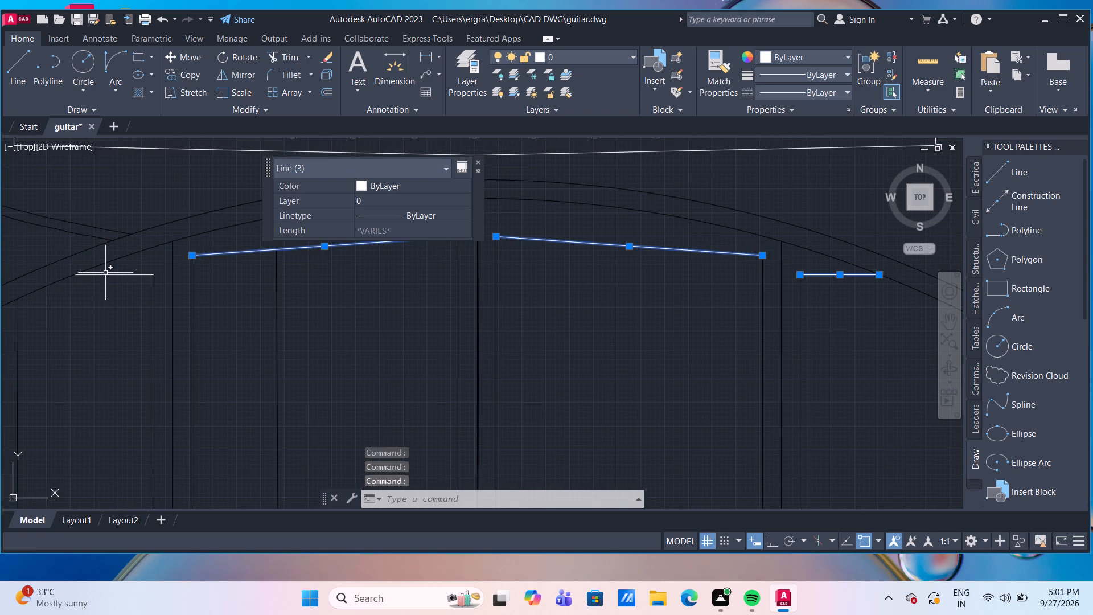
{"action": "left_click", "coordinate": [108, 275]}
{"action": "scroll", "coordinate": [108, 275], "scroll_direction": "down", "scroll_amount": 4}
{"action": "middle_click_drag", "start_coordinate": [377, 389], "coordinate": [379, 337]}
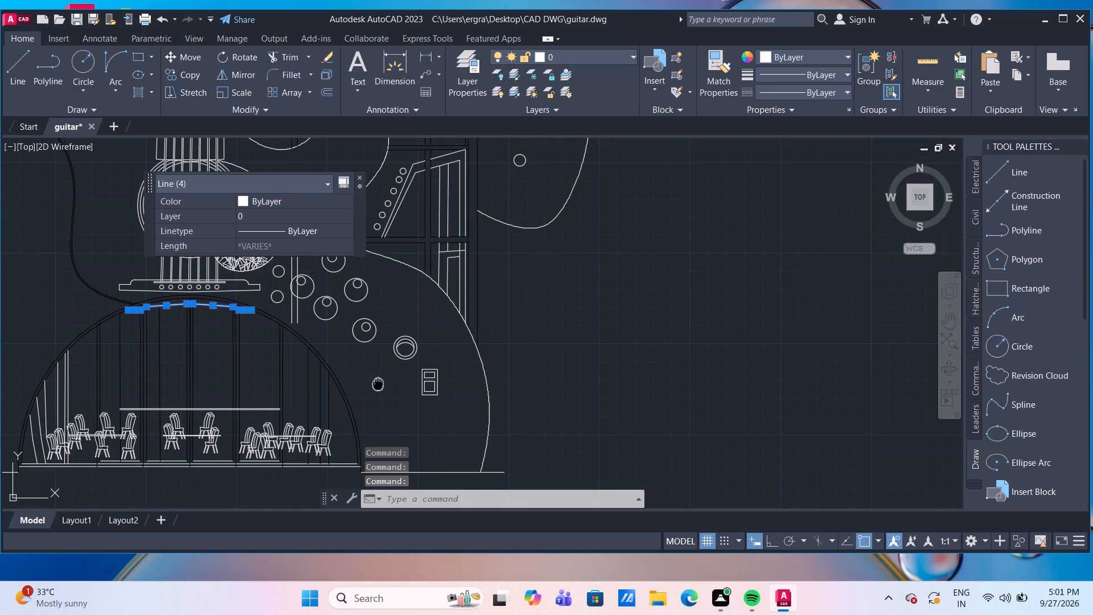
{"action": "middle_click_drag", "start_coordinate": [379, 337], "coordinate": [373, 308]}
{"action": "scroll", "coordinate": [334, 413], "scroll_direction": "up", "scroll_amount": 2}
{"action": "middle_click_drag", "start_coordinate": [342, 348], "coordinate": [351, 351]}
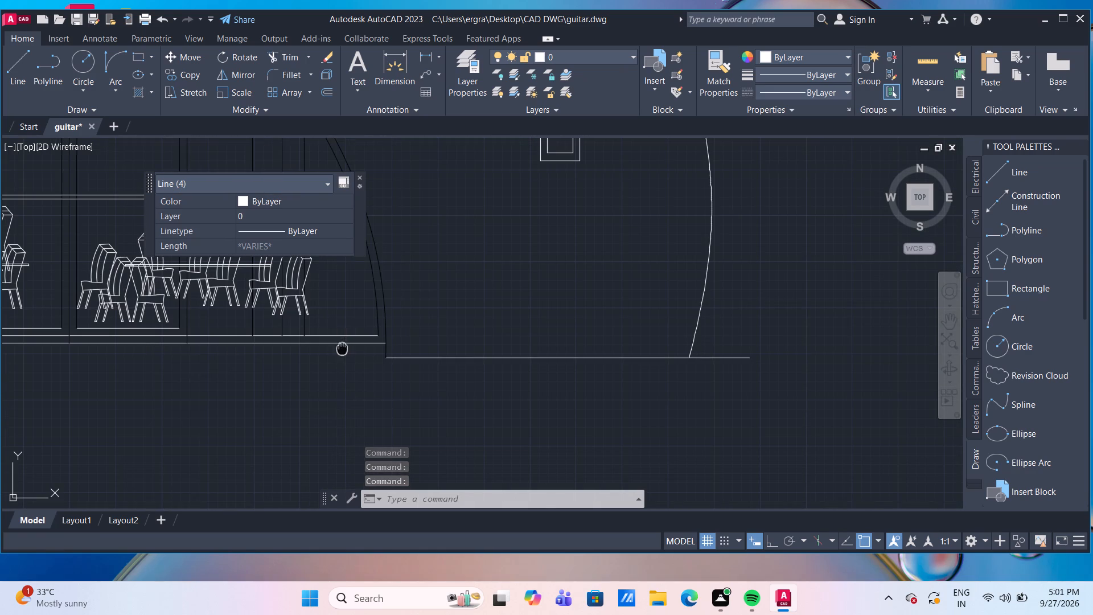
{"action": "middle_click_drag", "start_coordinate": [351, 351], "coordinate": [409, 377]}
{"action": "left_click_drag", "start_coordinate": [422, 400], "coordinate": [414, 374]}
{"action": "left_click", "coordinate": [404, 355]}
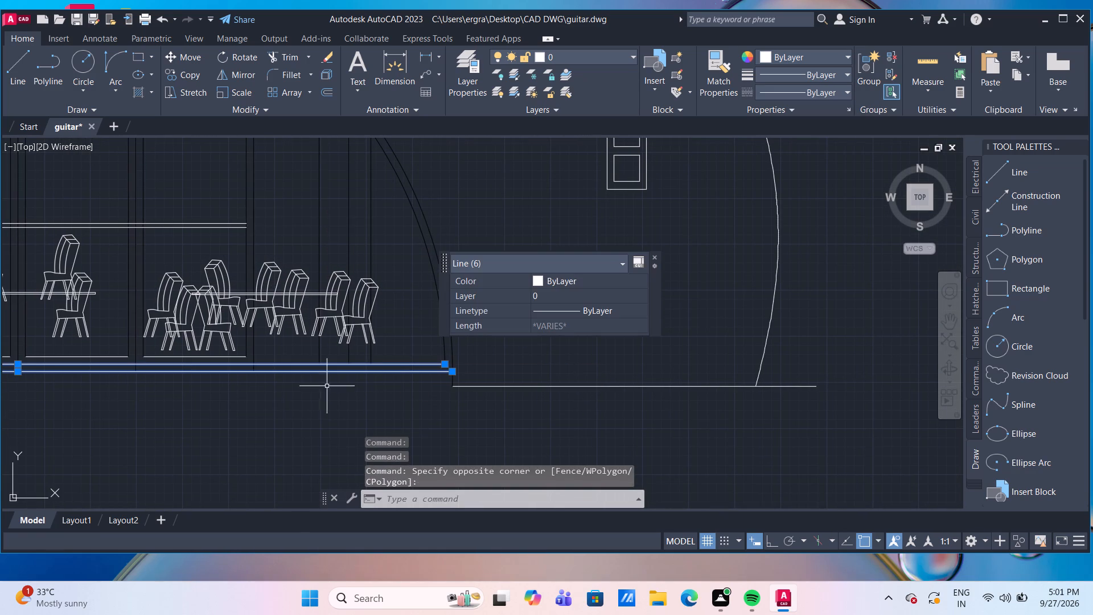
{"action": "middle_click_drag", "start_coordinate": [192, 374], "coordinate": [373, 376]}
{"action": "scroll", "coordinate": [358, 352], "scroll_direction": "up", "scroll_amount": 2}
{"action": "left_click", "coordinate": [363, 374]}
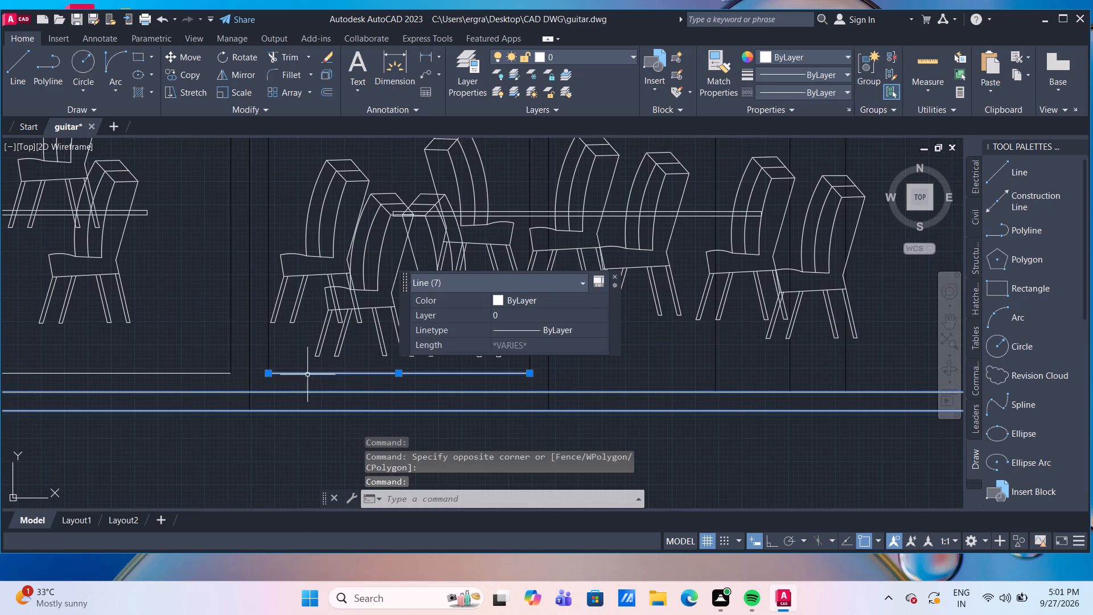
{"action": "left_click", "coordinate": [171, 372]}
{"action": "scroll", "coordinate": [171, 372], "scroll_direction": "down", "scroll_amount": 4}
{"action": "scroll", "coordinate": [88, 370], "scroll_direction": "up", "scroll_amount": 2}
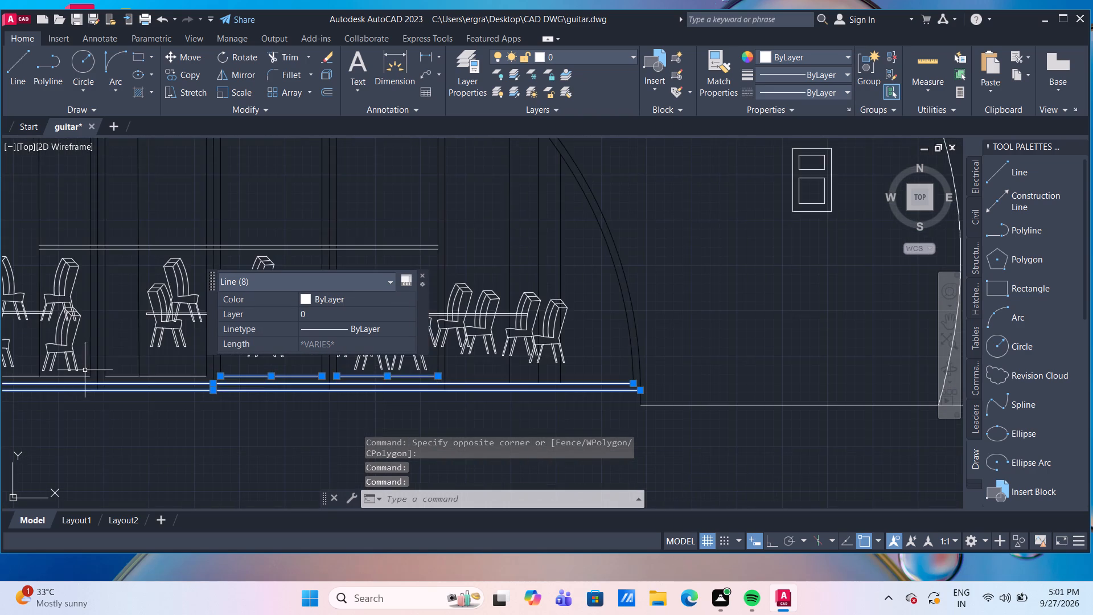
{"action": "scroll", "coordinate": [115, 379], "scroll_direction": "up", "scroll_amount": 2}
{"action": "middle_click_drag", "start_coordinate": [158, 375], "coordinate": [391, 409]}
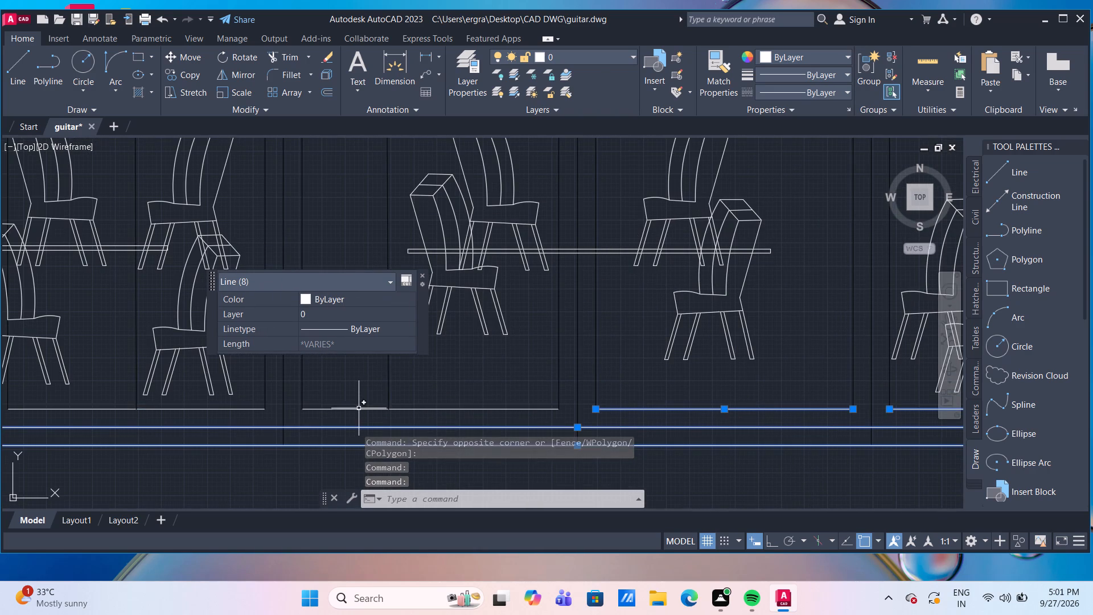
{"action": "left_click", "coordinate": [358, 409]}
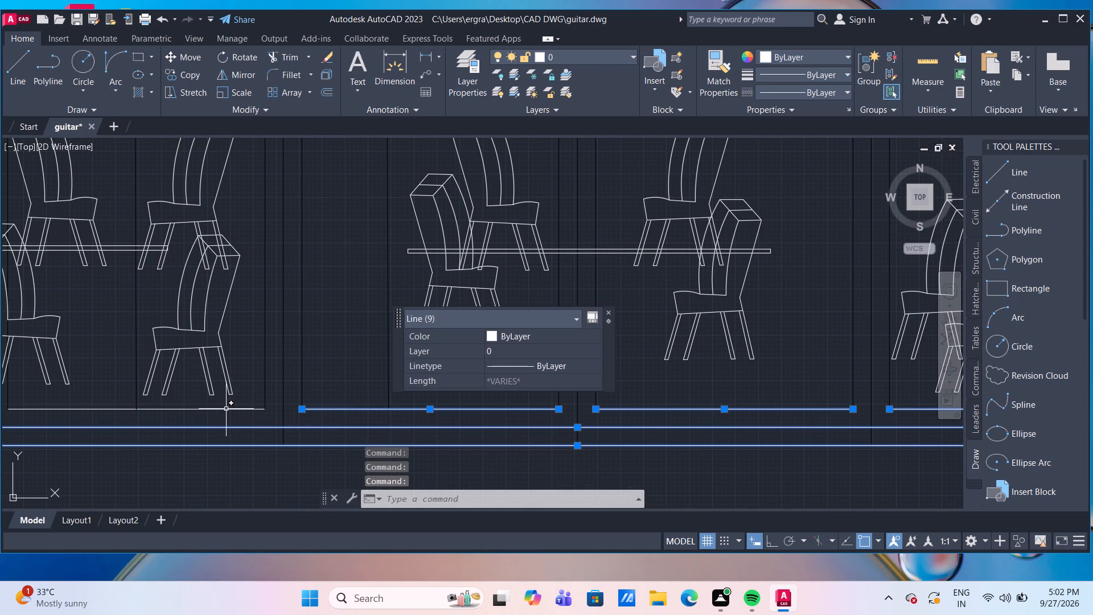
{"action": "left_click", "coordinate": [227, 408]}
{"action": "scroll", "coordinate": [227, 408], "scroll_direction": "down", "scroll_amount": 3}
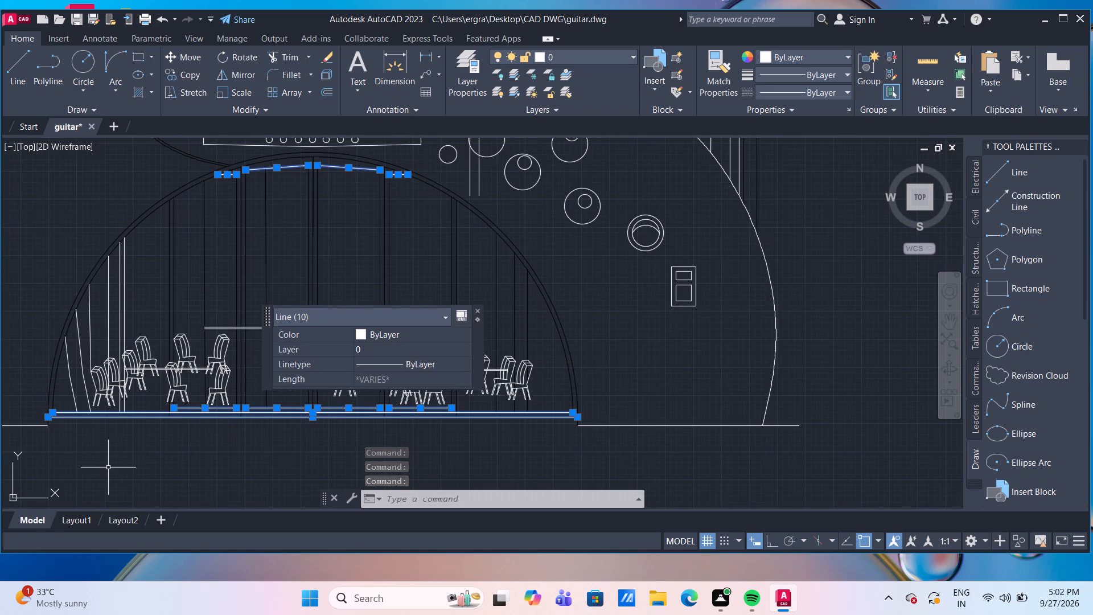
{"action": "left_click", "coordinate": [361, 337]}
{"action": "left_click", "coordinate": [361, 337]}
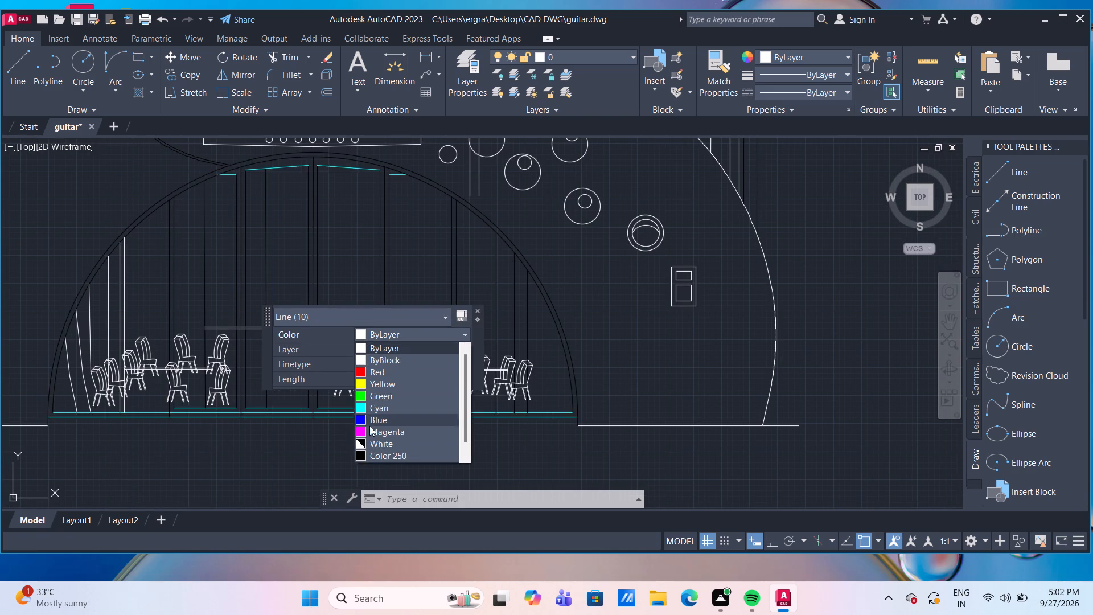
{"action": "left_click", "coordinate": [373, 454]}
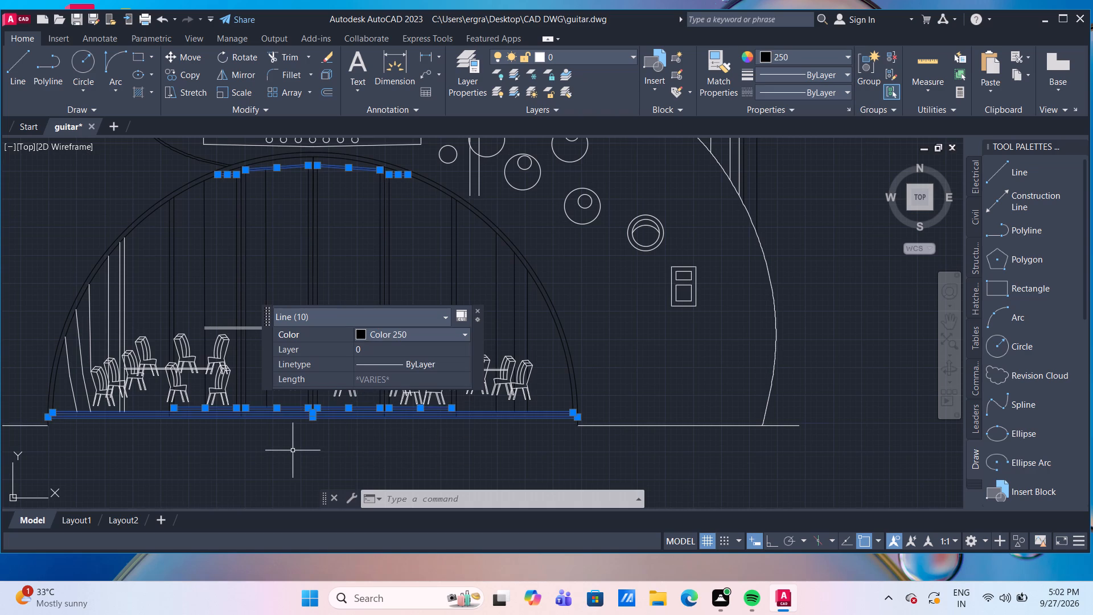
{"action": "key", "text": "Escape"}
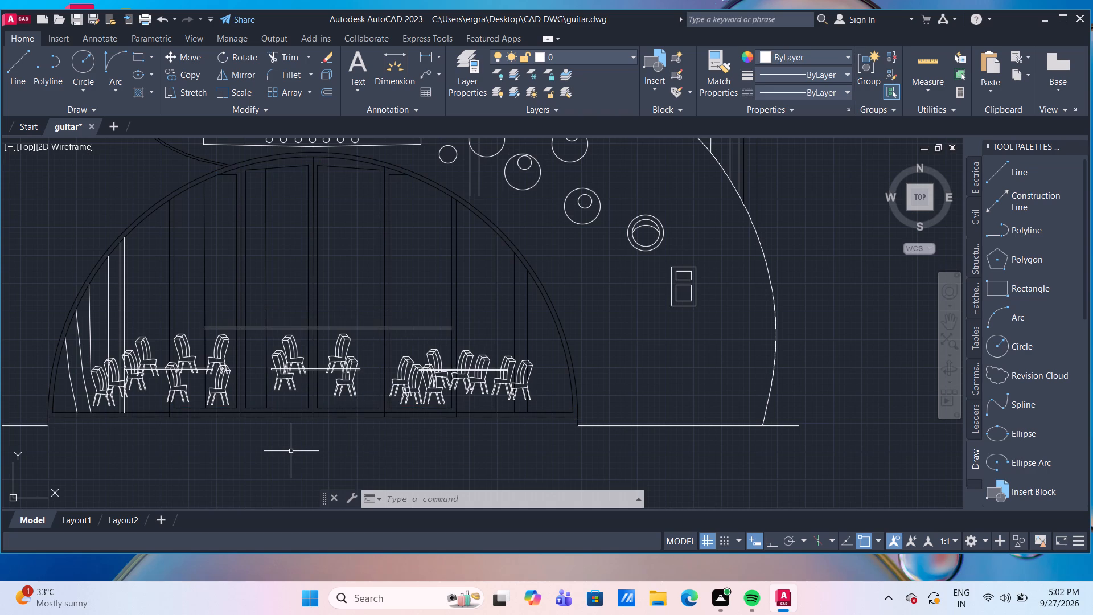
{"action": "scroll", "coordinate": [291, 451], "scroll_direction": "down", "scroll_amount": 2}
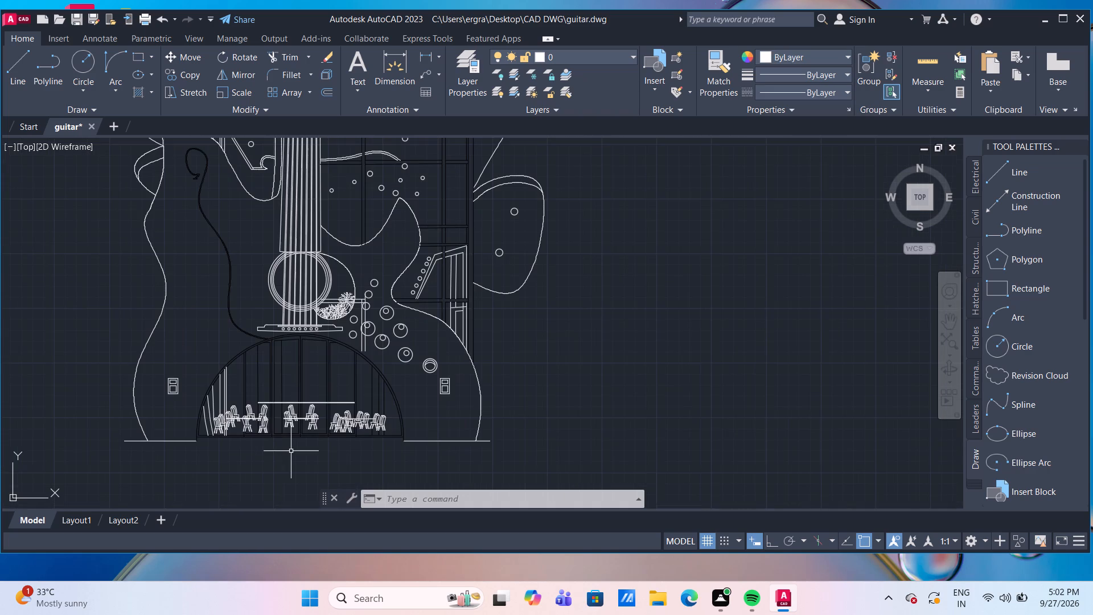
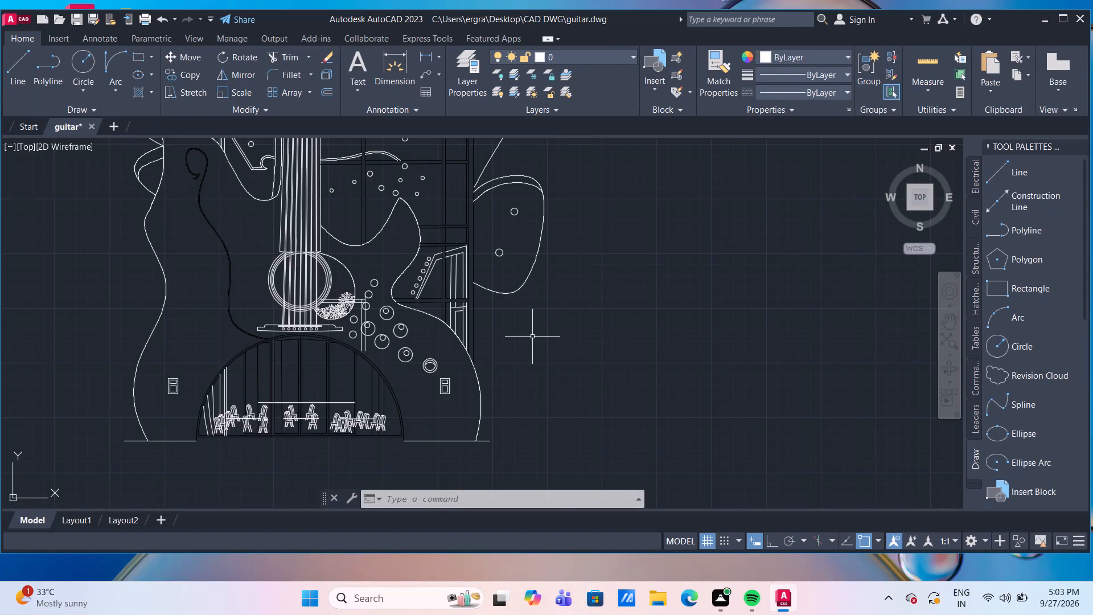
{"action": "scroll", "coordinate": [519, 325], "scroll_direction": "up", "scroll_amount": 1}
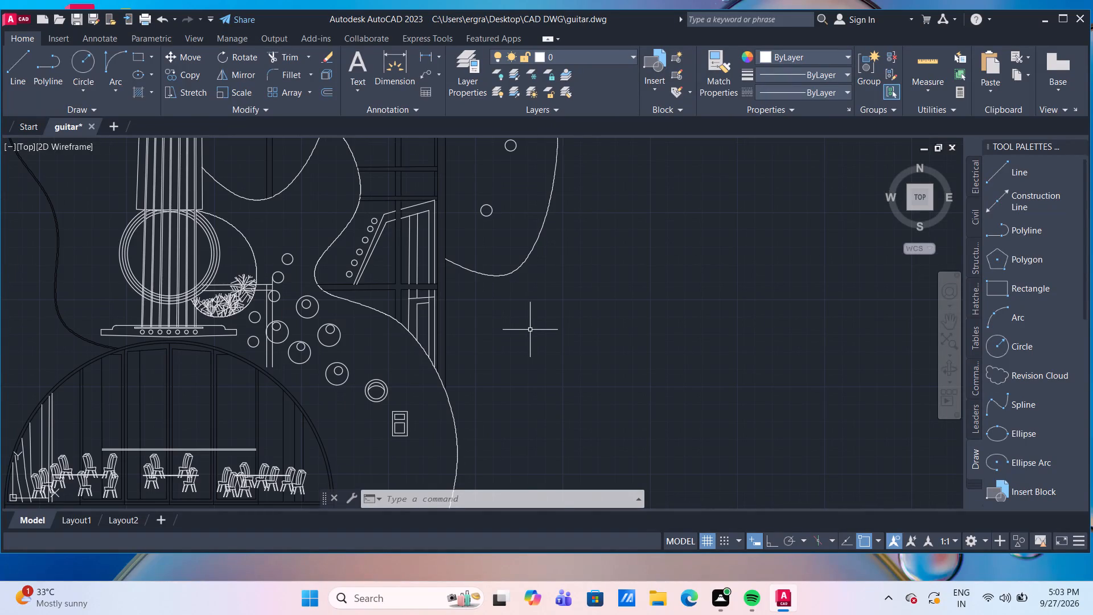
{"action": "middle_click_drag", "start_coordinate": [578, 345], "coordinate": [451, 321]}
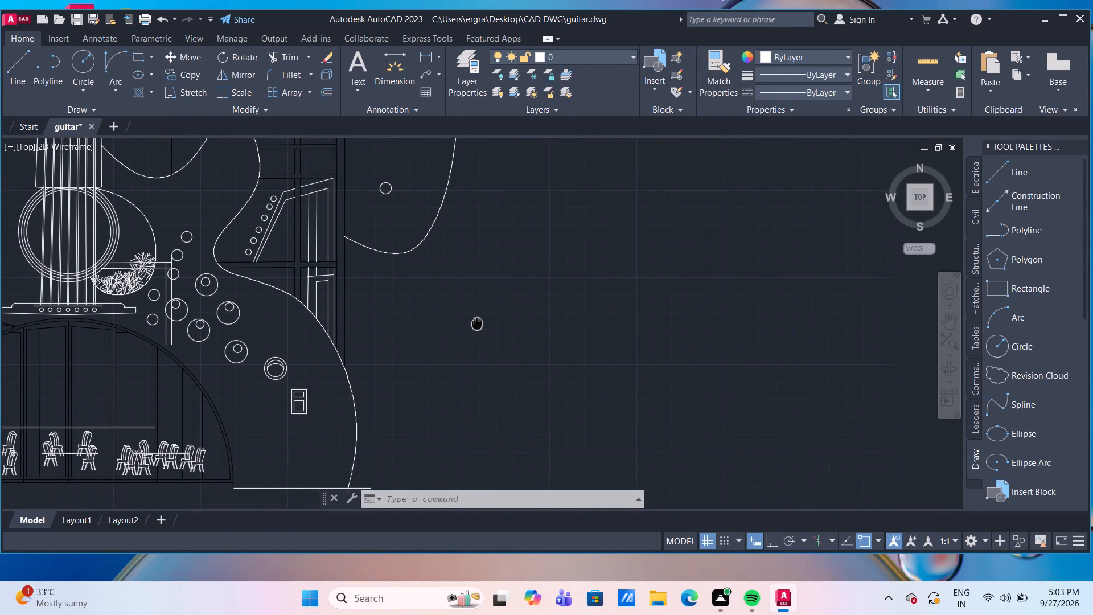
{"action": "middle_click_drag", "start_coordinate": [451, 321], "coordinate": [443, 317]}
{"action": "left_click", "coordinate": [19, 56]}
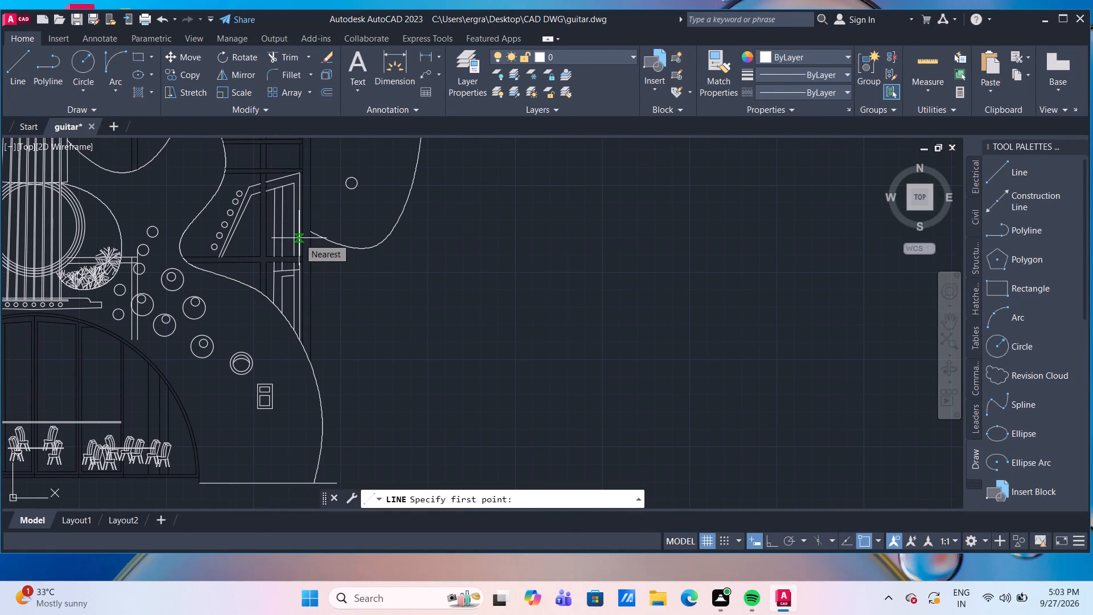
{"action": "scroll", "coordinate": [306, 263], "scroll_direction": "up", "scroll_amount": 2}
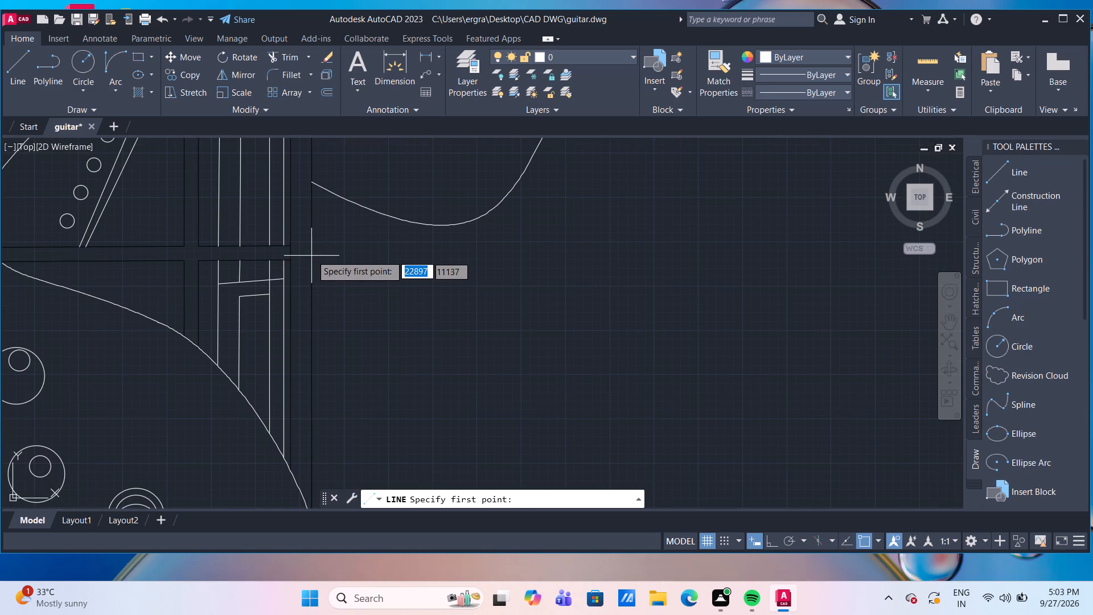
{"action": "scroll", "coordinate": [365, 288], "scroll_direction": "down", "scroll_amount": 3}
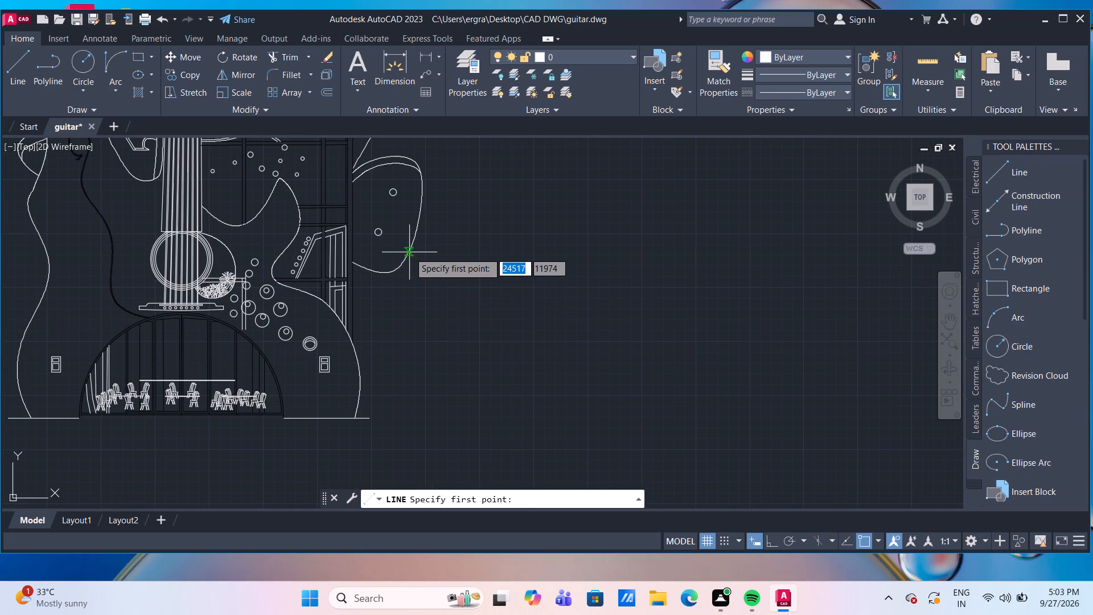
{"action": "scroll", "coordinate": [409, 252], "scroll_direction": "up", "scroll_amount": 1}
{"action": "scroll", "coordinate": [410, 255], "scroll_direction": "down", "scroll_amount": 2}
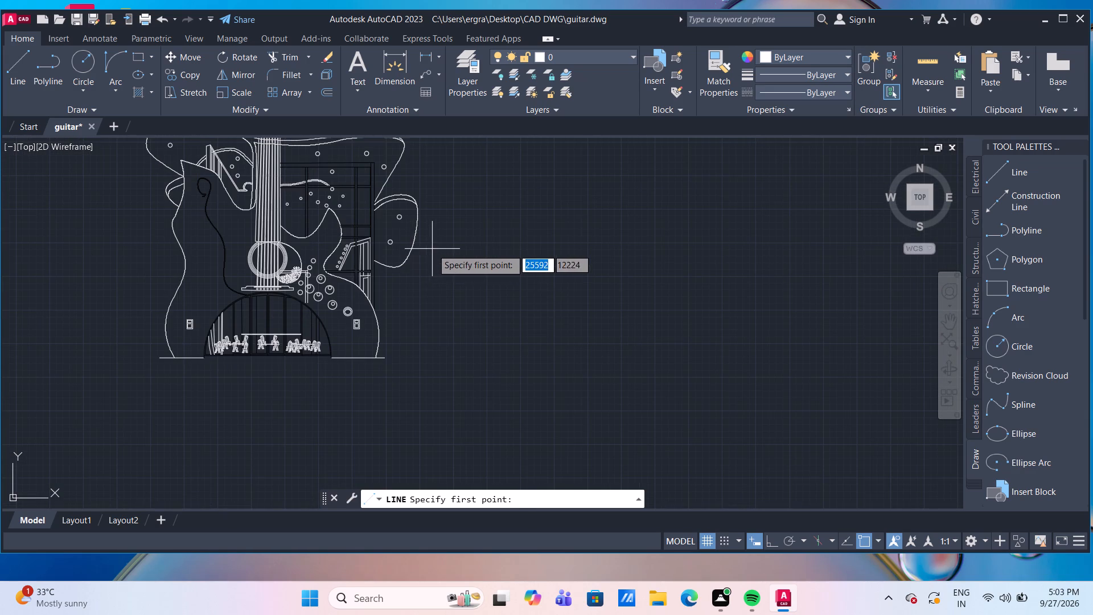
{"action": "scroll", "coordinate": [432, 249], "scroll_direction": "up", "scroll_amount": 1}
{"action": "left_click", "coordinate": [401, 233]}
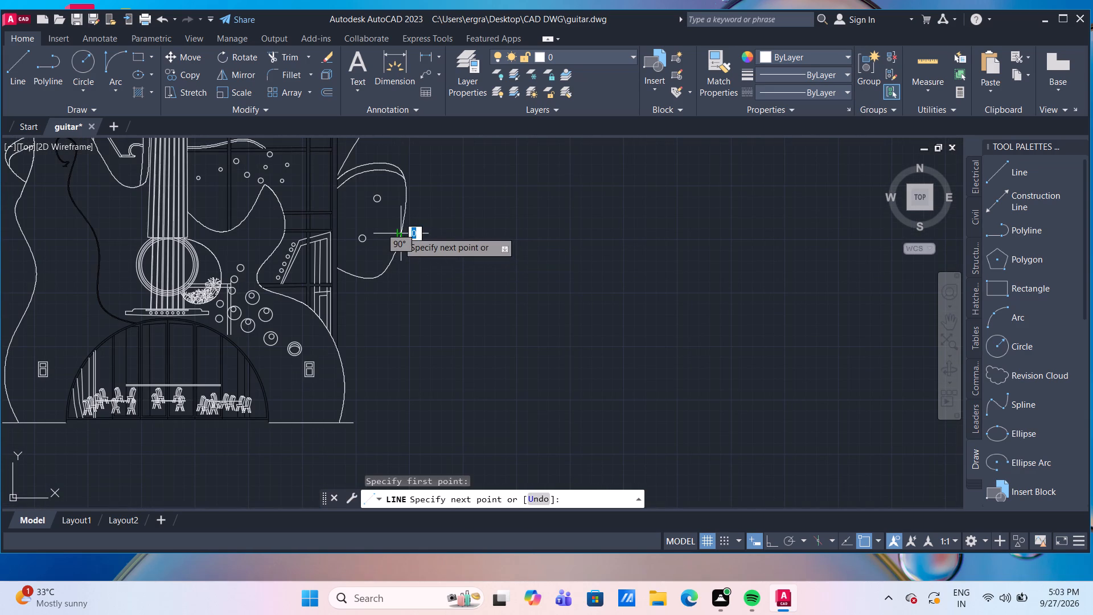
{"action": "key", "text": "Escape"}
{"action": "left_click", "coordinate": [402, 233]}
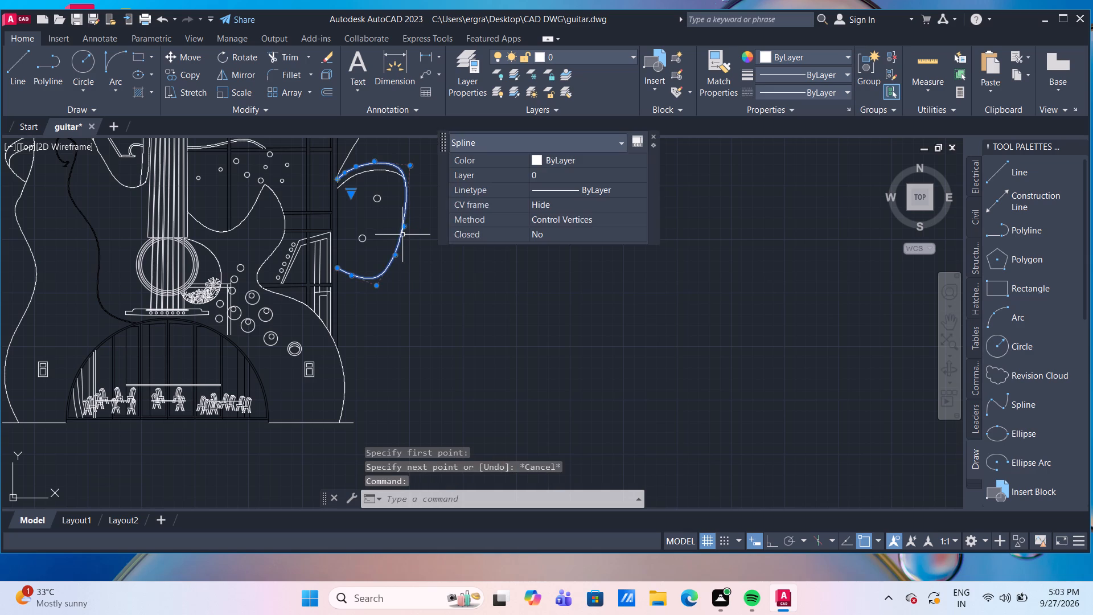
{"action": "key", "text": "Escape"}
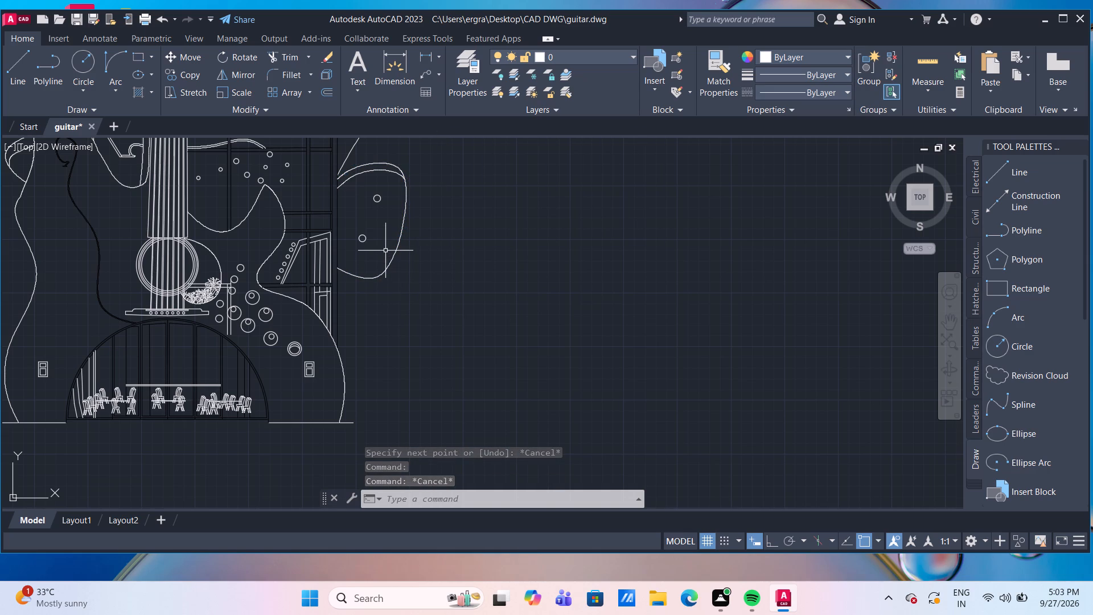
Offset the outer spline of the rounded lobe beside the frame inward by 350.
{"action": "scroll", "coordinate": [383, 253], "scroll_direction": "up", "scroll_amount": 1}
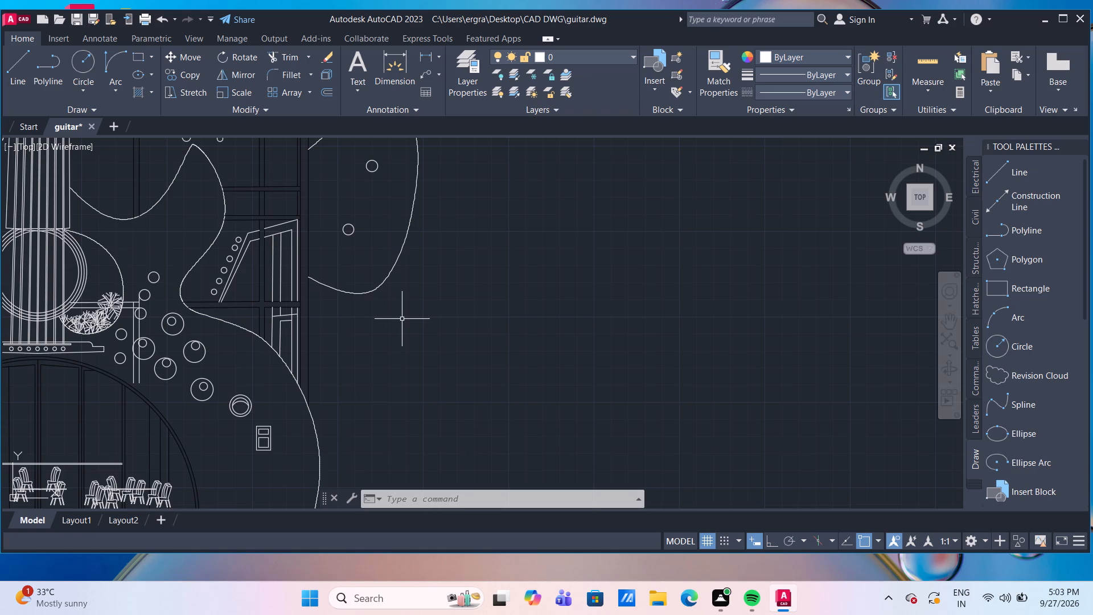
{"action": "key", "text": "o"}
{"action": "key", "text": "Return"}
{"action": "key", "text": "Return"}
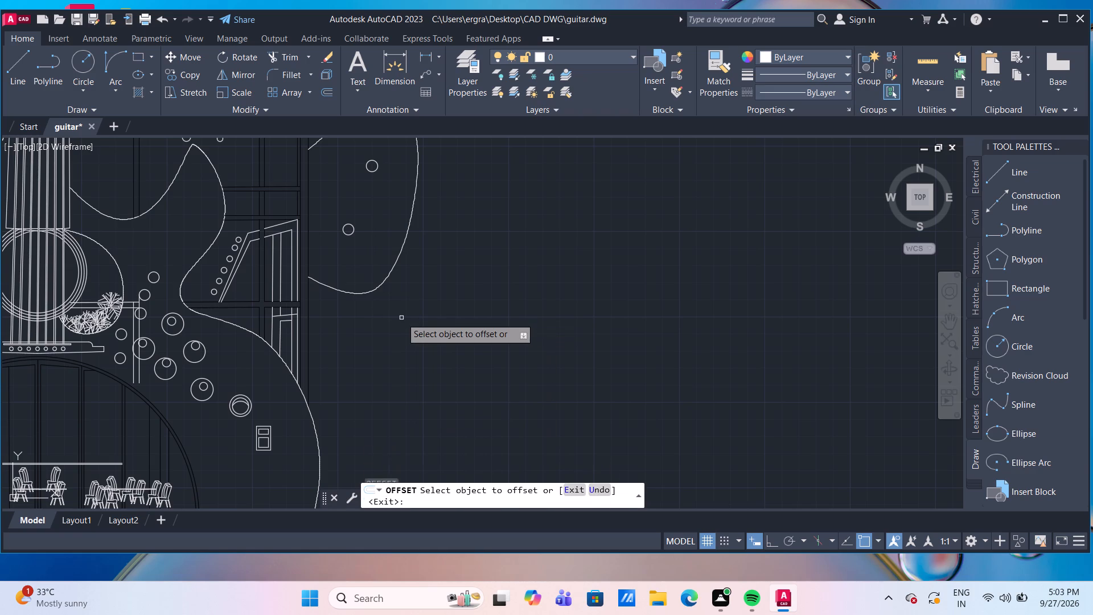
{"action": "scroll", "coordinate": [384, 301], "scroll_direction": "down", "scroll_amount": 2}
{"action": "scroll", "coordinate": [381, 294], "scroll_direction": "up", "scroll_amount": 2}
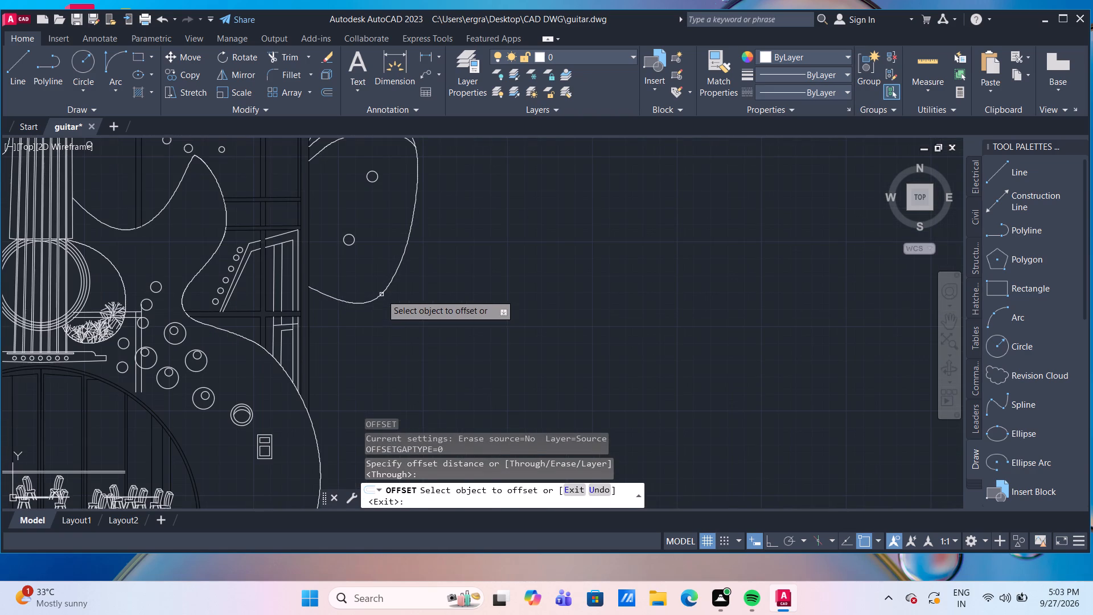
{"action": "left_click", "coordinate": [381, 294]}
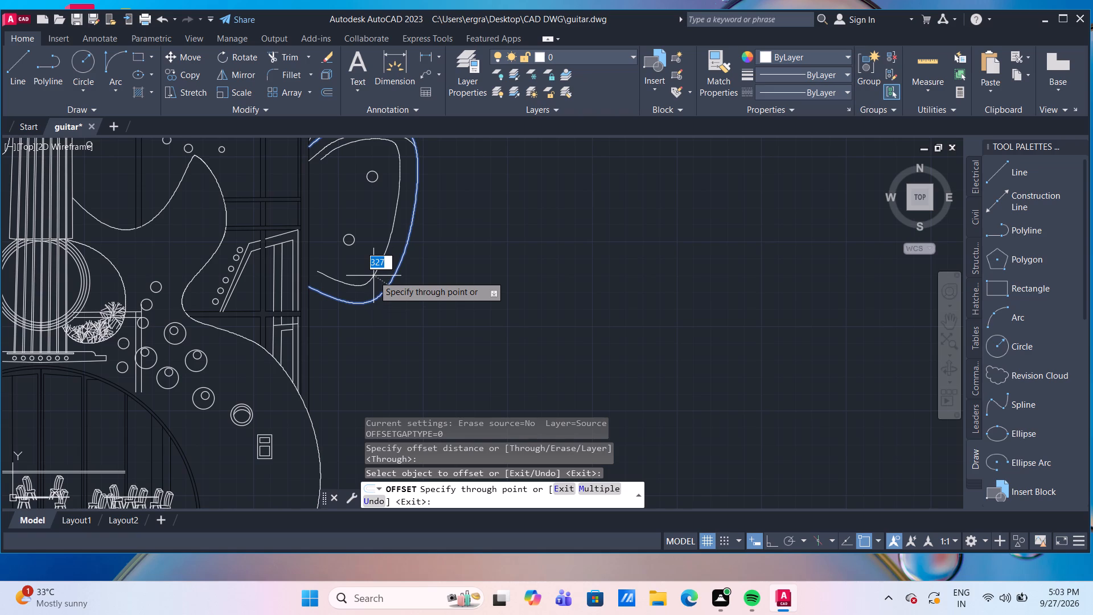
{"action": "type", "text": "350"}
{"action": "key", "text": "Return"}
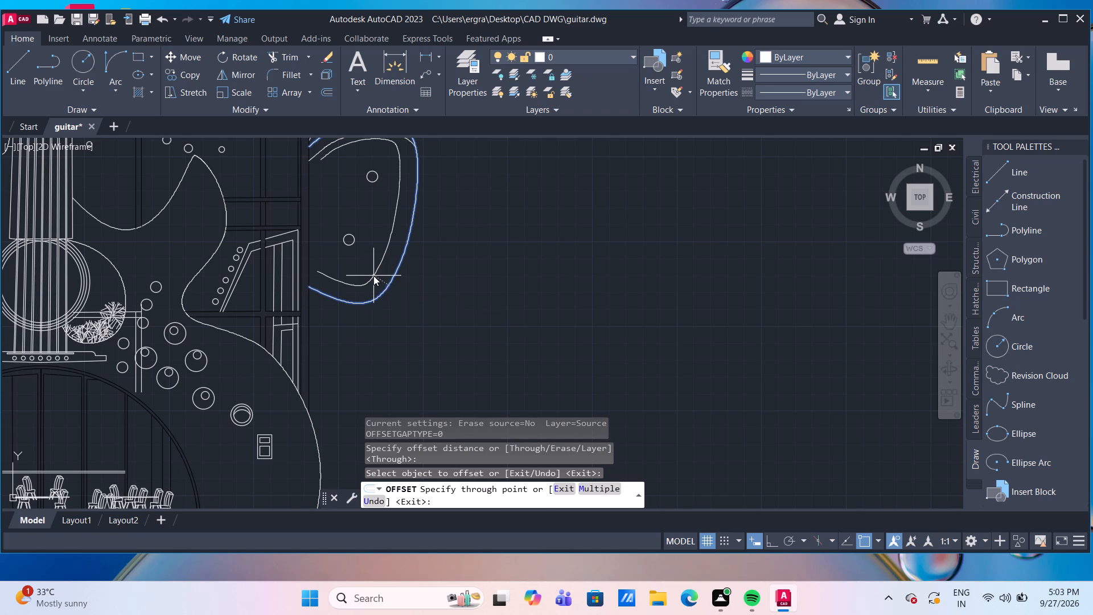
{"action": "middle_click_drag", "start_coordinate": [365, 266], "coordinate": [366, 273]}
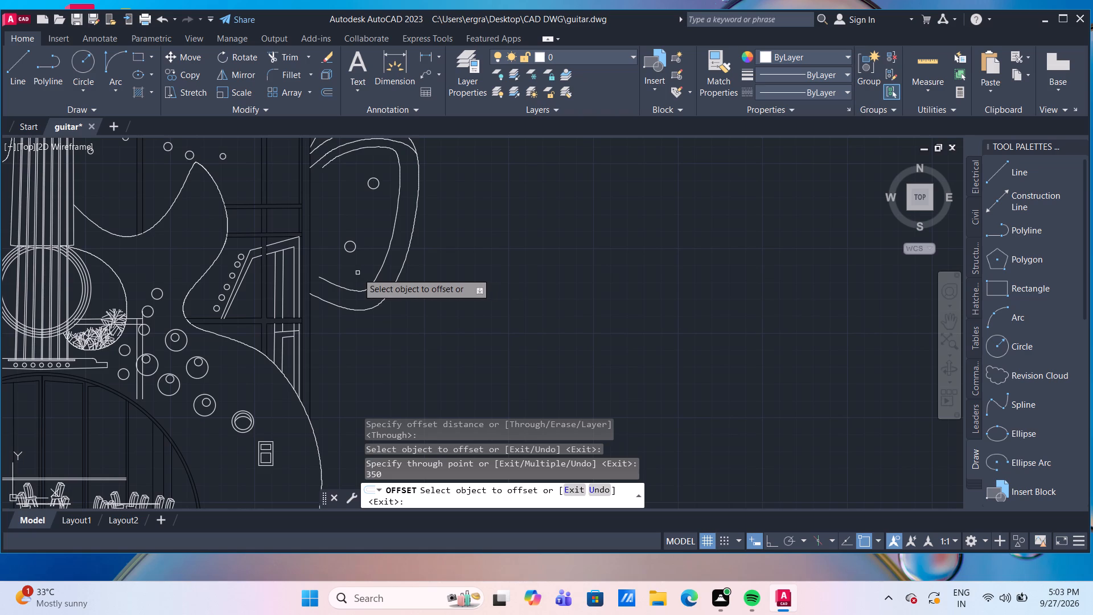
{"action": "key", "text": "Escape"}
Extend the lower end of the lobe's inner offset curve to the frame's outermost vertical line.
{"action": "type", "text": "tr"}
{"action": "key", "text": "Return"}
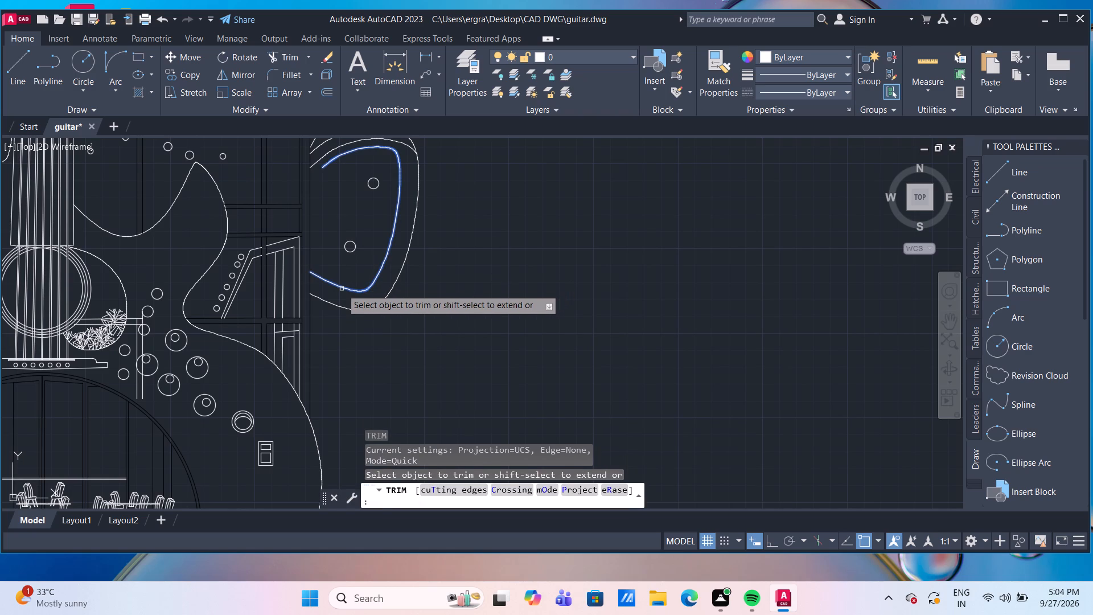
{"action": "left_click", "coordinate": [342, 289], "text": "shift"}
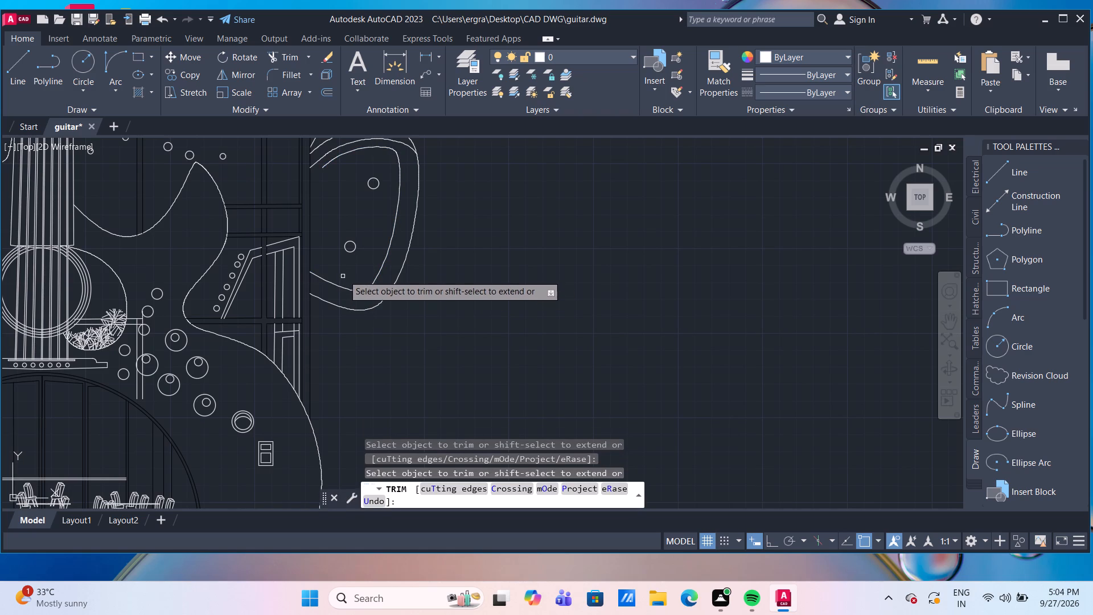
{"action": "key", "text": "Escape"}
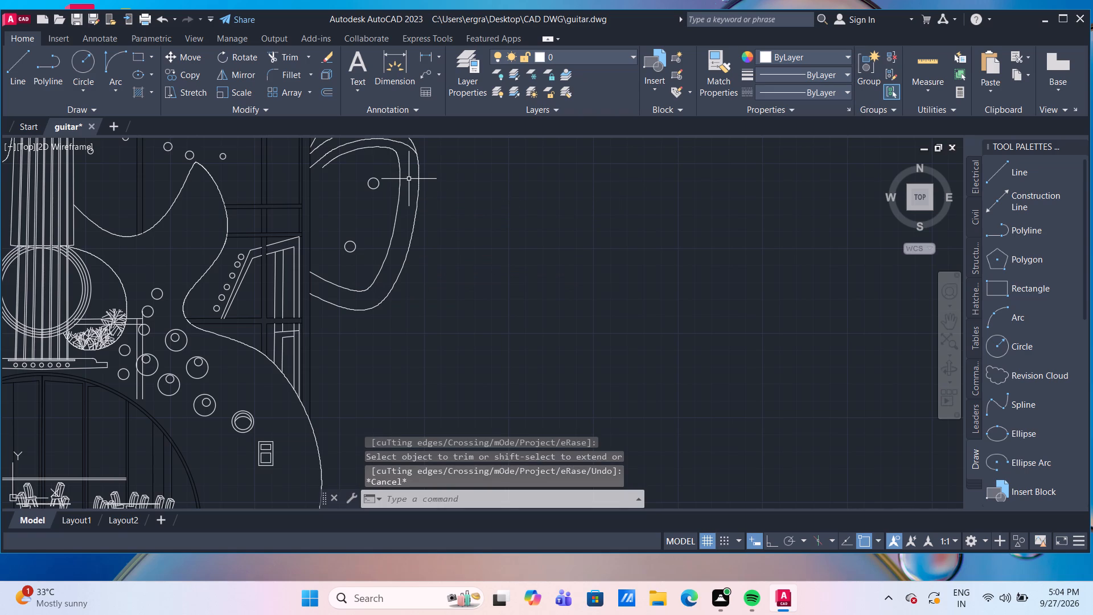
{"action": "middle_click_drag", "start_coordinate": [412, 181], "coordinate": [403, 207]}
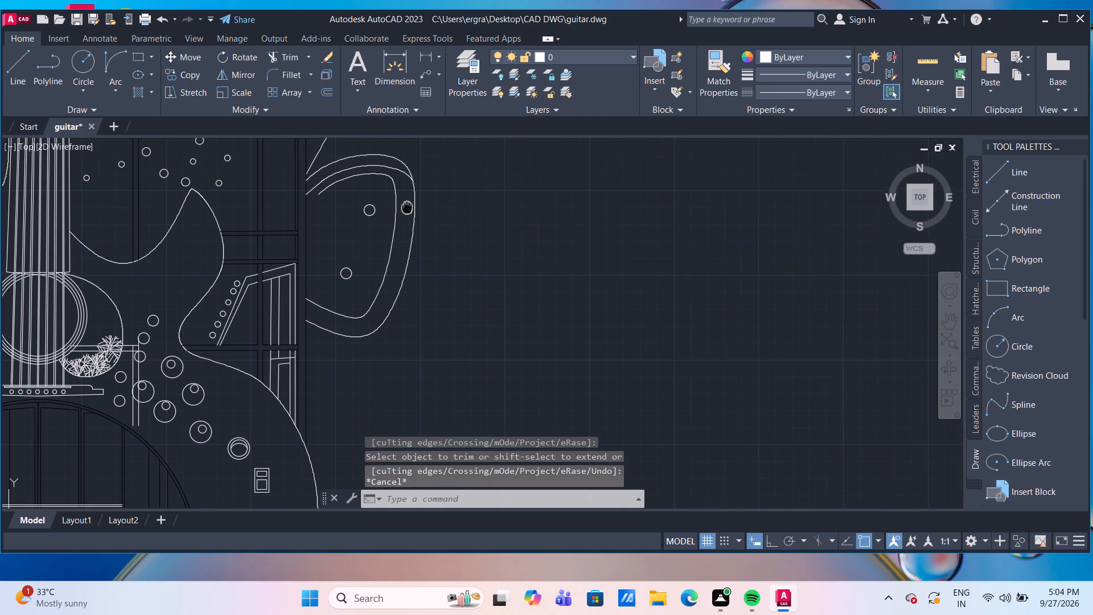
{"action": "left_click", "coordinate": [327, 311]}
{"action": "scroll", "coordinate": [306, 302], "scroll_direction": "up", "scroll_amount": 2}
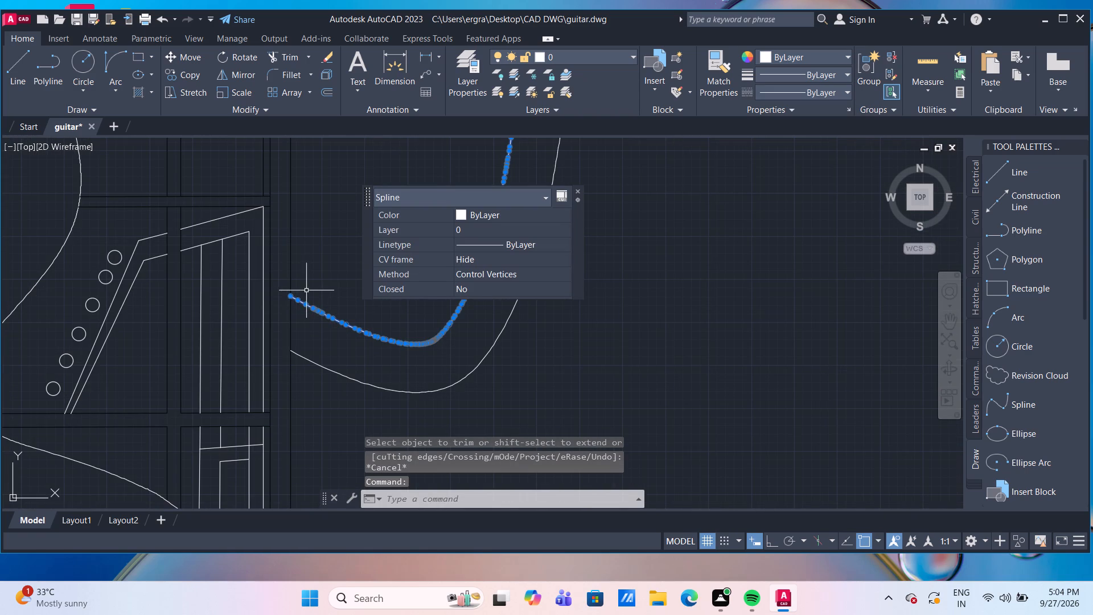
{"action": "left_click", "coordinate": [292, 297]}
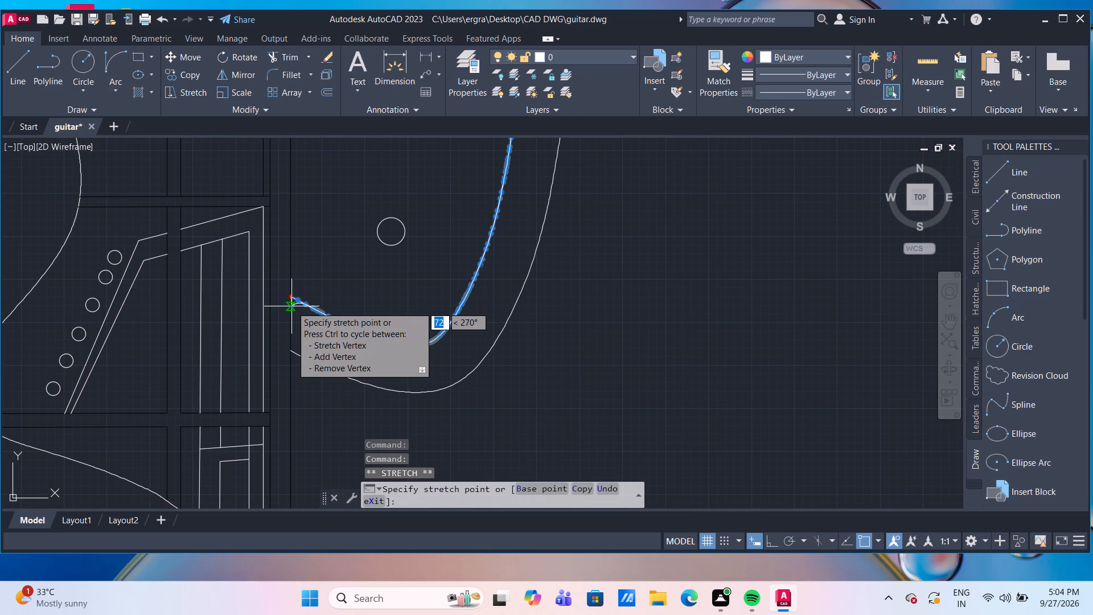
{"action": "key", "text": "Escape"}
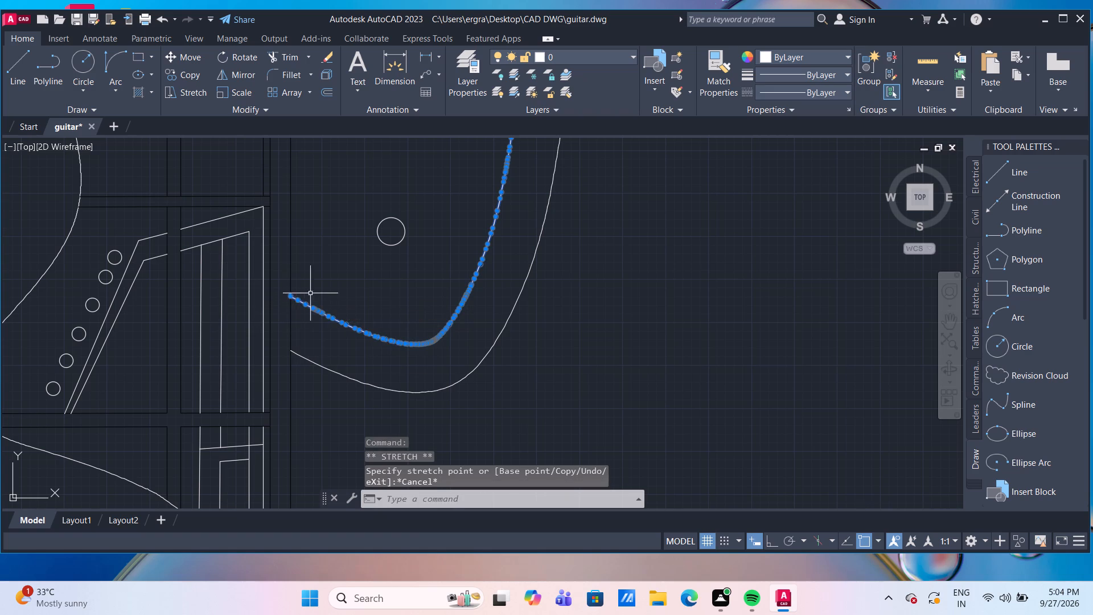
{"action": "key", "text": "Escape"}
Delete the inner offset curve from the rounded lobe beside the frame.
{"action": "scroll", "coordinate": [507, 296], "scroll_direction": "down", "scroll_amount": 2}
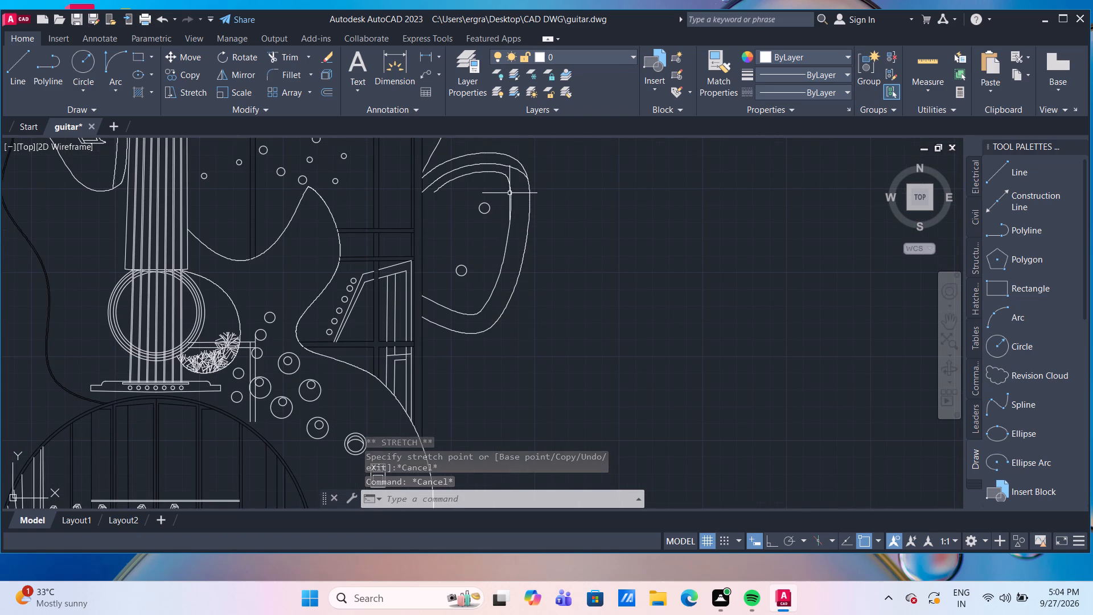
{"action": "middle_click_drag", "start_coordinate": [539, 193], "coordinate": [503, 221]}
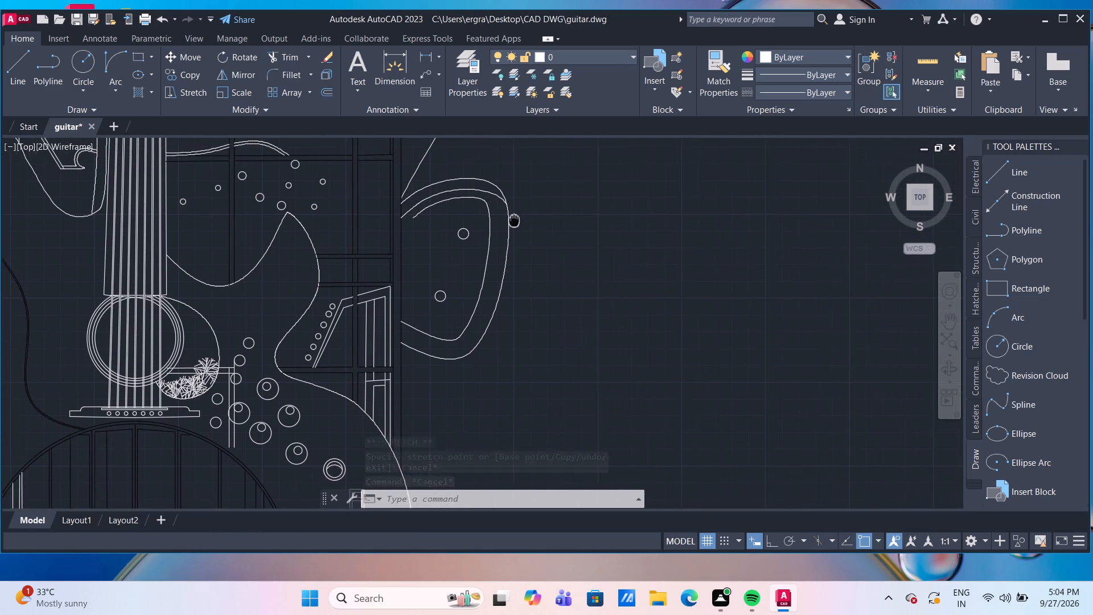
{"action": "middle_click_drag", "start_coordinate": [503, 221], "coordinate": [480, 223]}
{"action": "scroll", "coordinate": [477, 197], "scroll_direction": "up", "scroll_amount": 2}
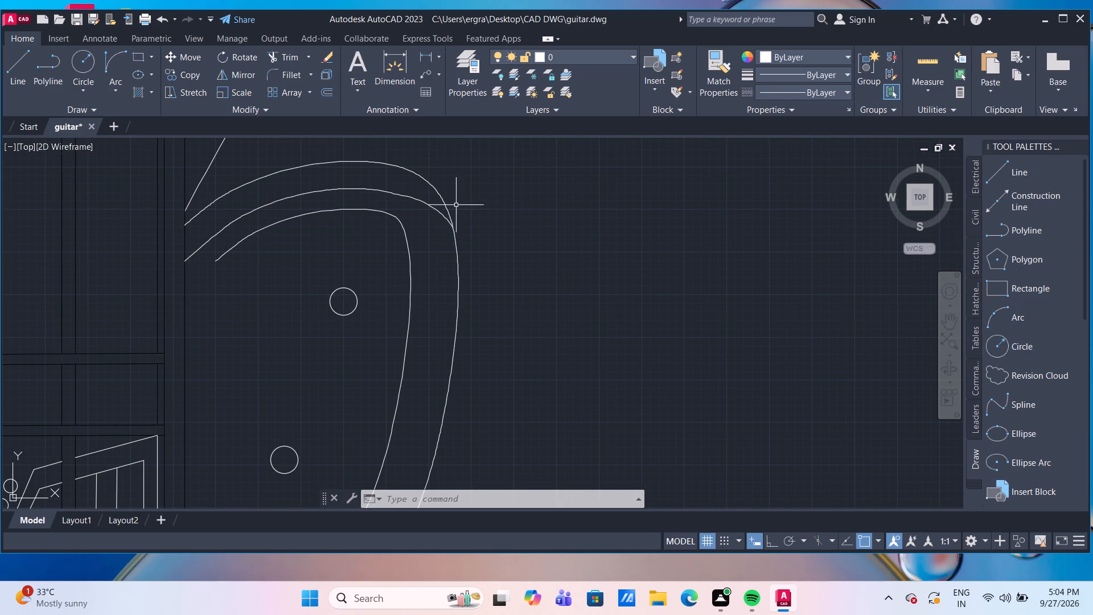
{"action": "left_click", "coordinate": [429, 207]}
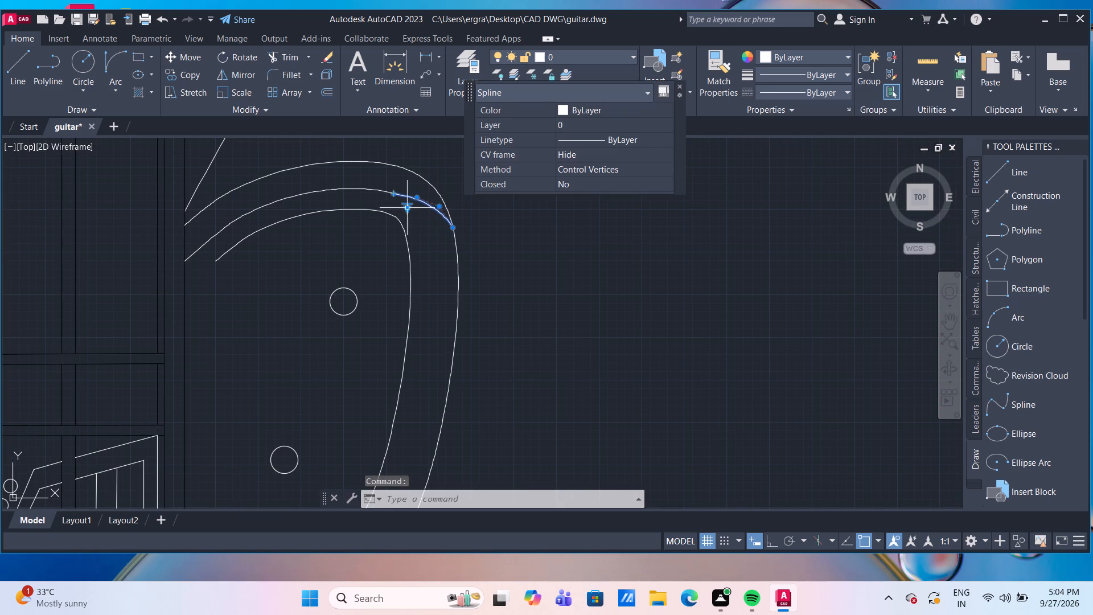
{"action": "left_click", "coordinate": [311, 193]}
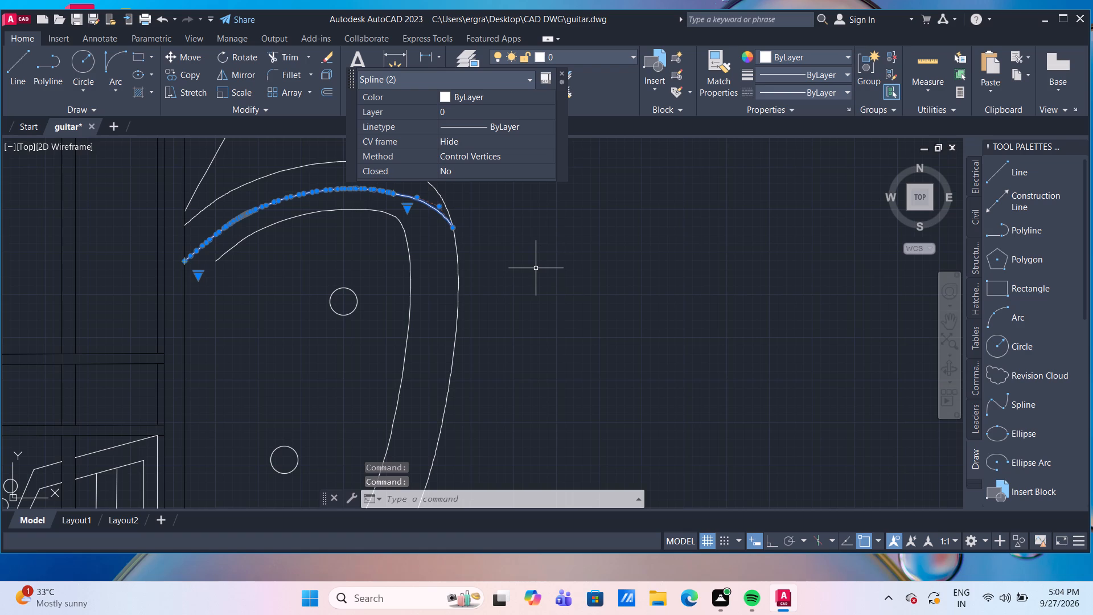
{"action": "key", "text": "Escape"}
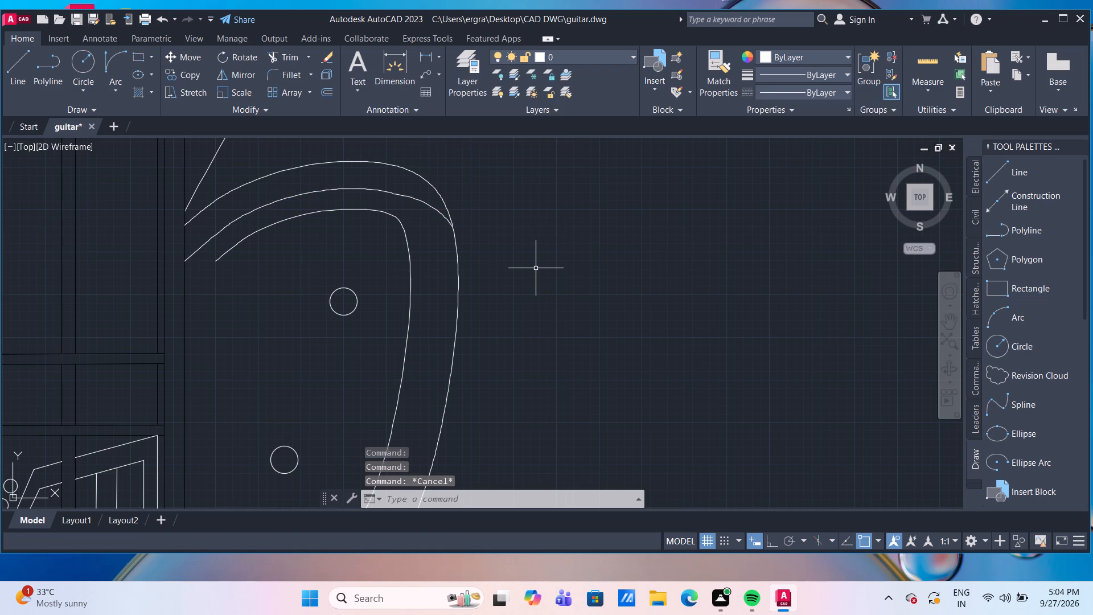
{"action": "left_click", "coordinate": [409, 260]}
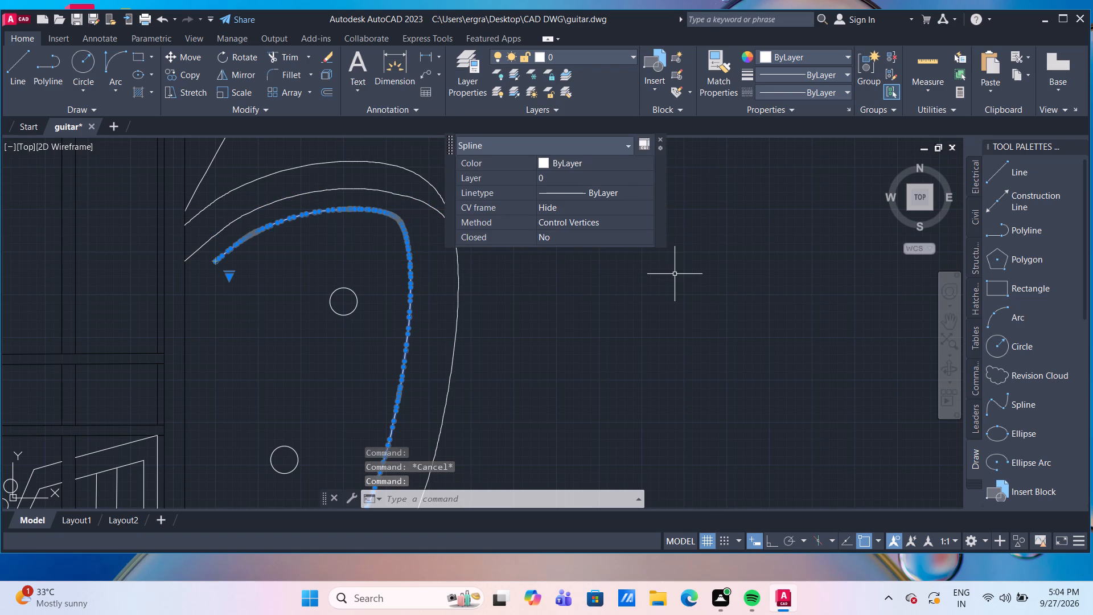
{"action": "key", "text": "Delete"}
With Ortho on, draw a line 2500 horizontally outward from the frame's outermost vertical line below the lobe, continuing straight down to ground level.
{"action": "scroll", "coordinate": [675, 274], "scroll_direction": "down", "scroll_amount": 3}
{"action": "scroll", "coordinate": [669, 346], "scroll_direction": "up", "scroll_amount": 1}
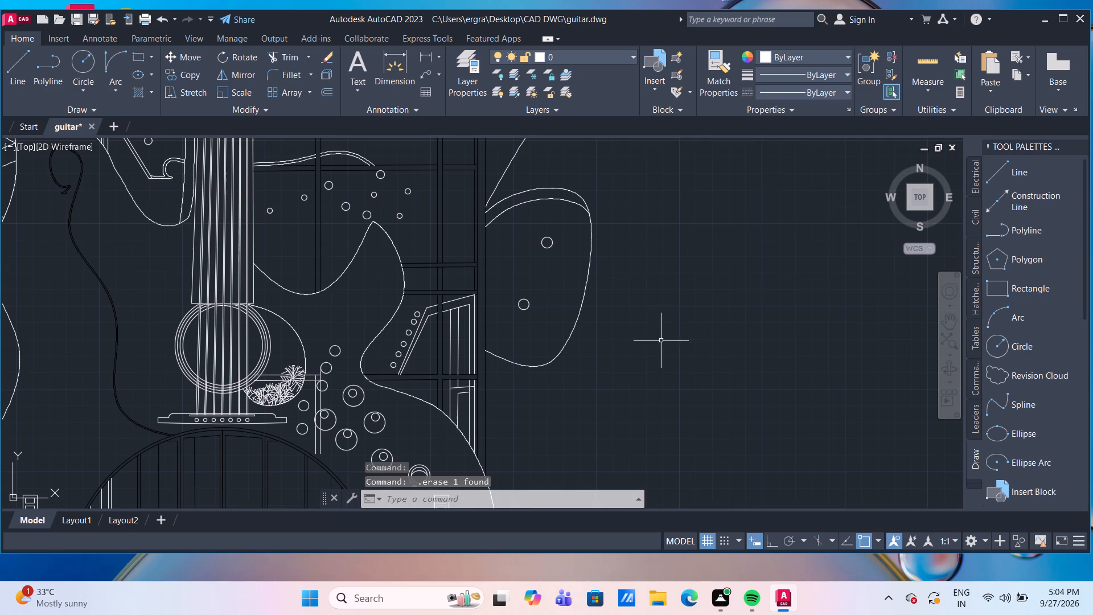
{"action": "middle_click_drag", "start_coordinate": [631, 309], "coordinate": [622, 298]}
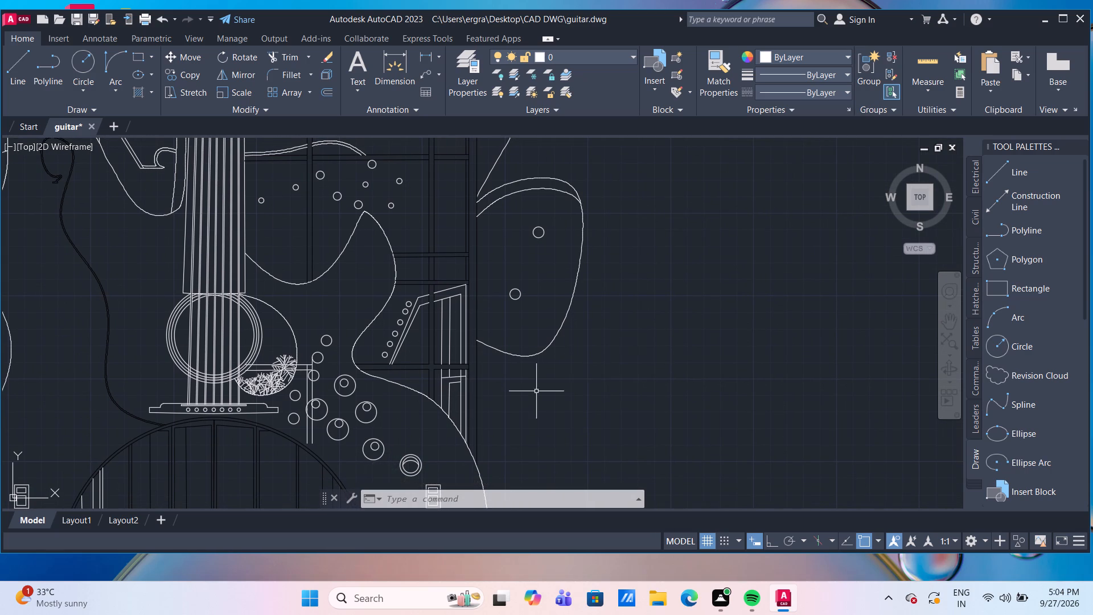
{"action": "scroll", "coordinate": [527, 387], "scroll_direction": "up", "scroll_amount": 1}
{"action": "middle_click_drag", "start_coordinate": [515, 374], "coordinate": [440, 317]}
{"action": "left_click", "coordinate": [23, 63]}
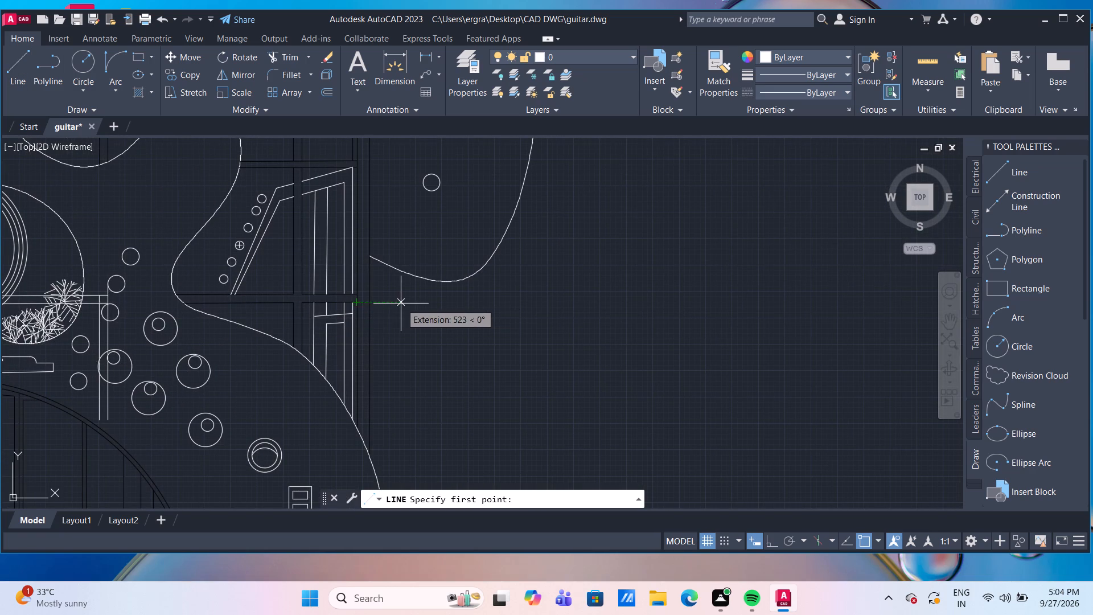
{"action": "left_click_drag", "start_coordinate": [369, 303], "coordinate": [379, 305]}
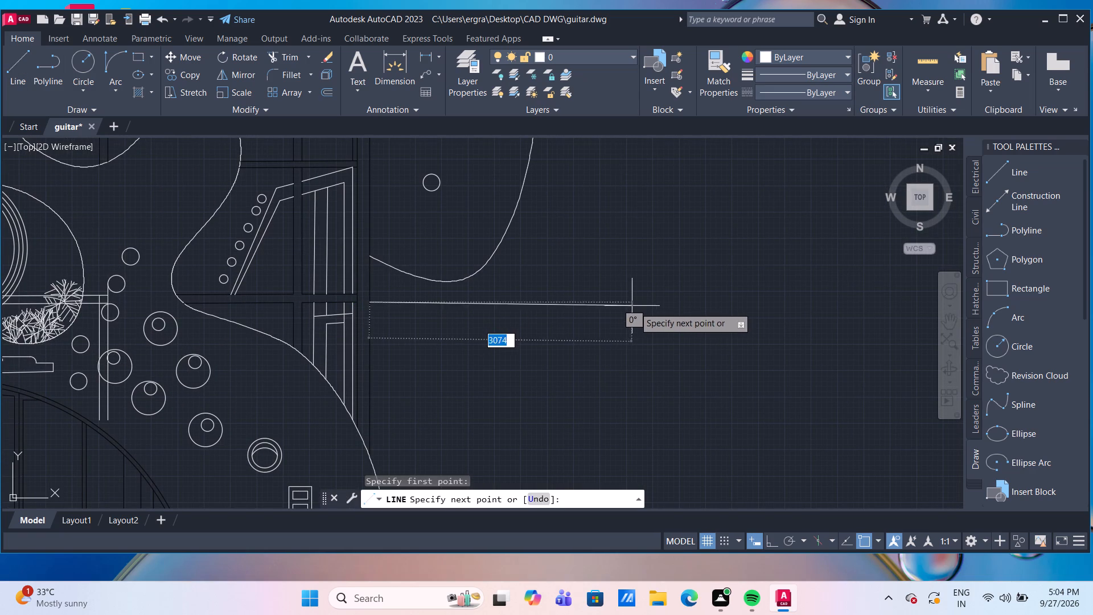
{"action": "left_click", "coordinate": [770, 540]}
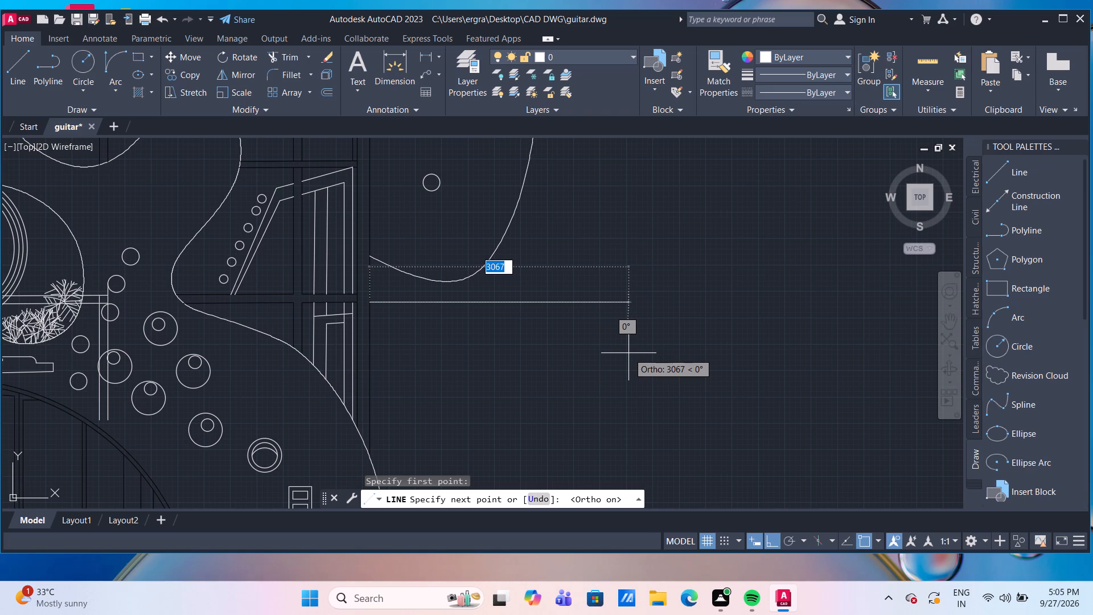
{"action": "scroll", "coordinate": [628, 353], "scroll_direction": "down", "scroll_amount": 3}
{"action": "scroll", "coordinate": [628, 352], "scroll_direction": "up", "scroll_amount": 2}
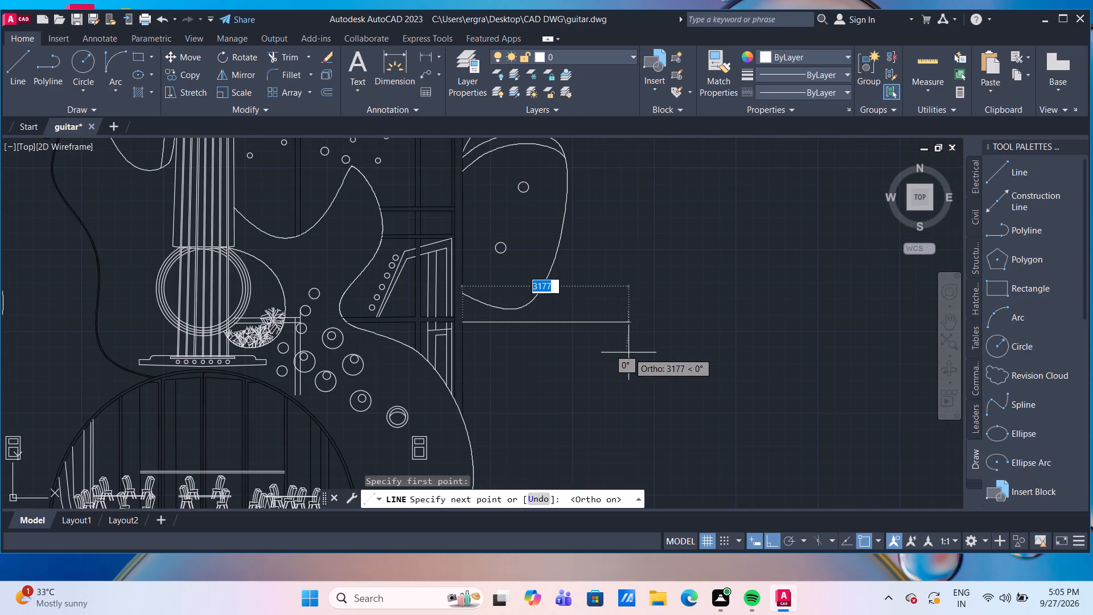
{"action": "scroll", "coordinate": [628, 352], "scroll_direction": "down", "scroll_amount": 1}
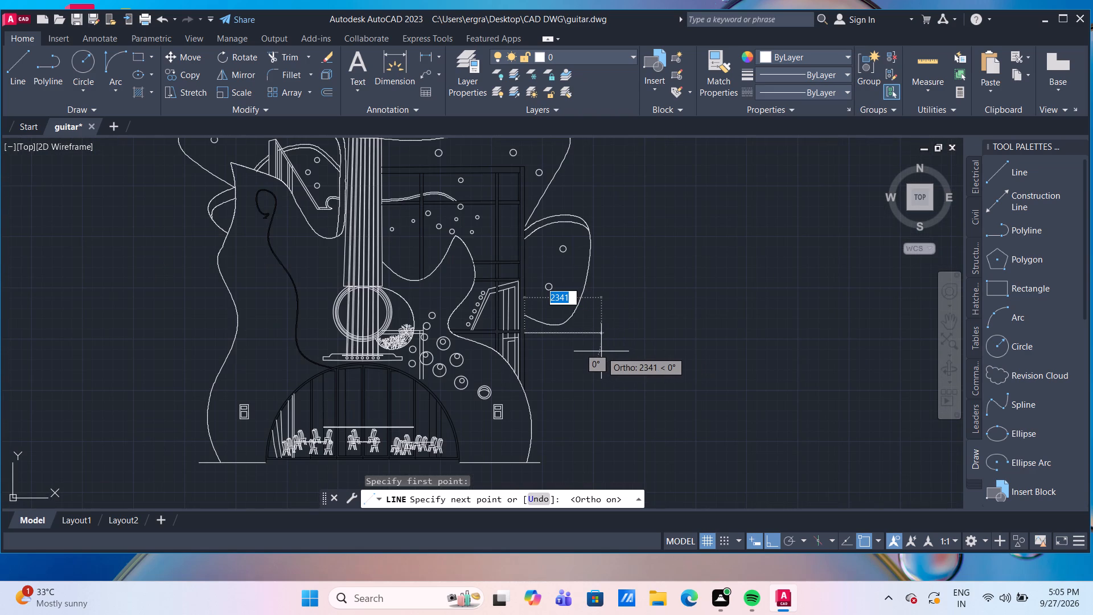
{"action": "type", "text": "250"}
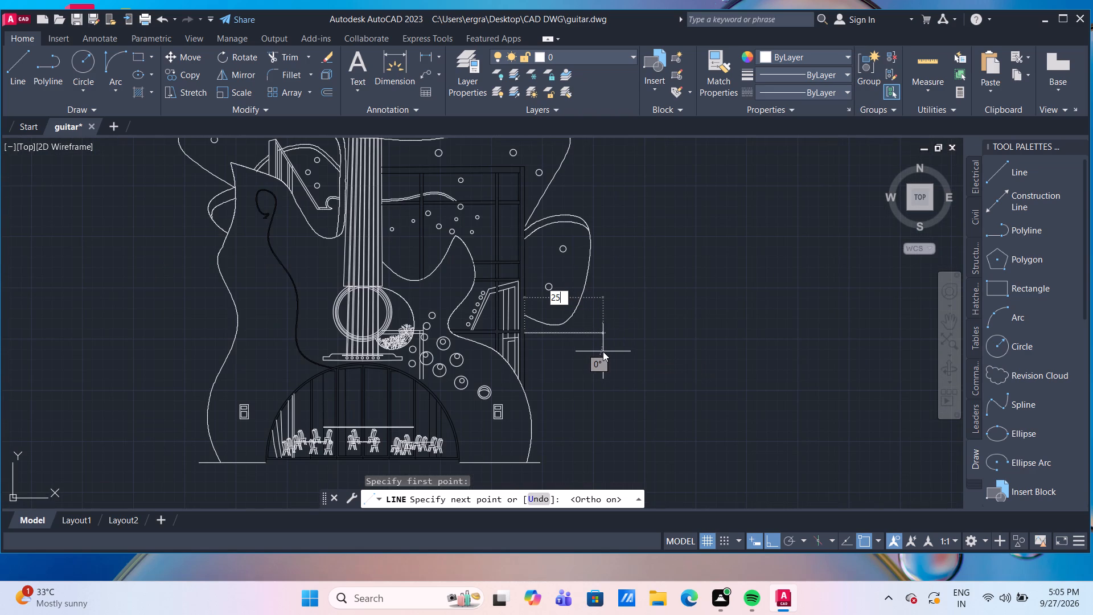
{"action": "key", "text": "0"}
{"action": "key", "text": "Return"}
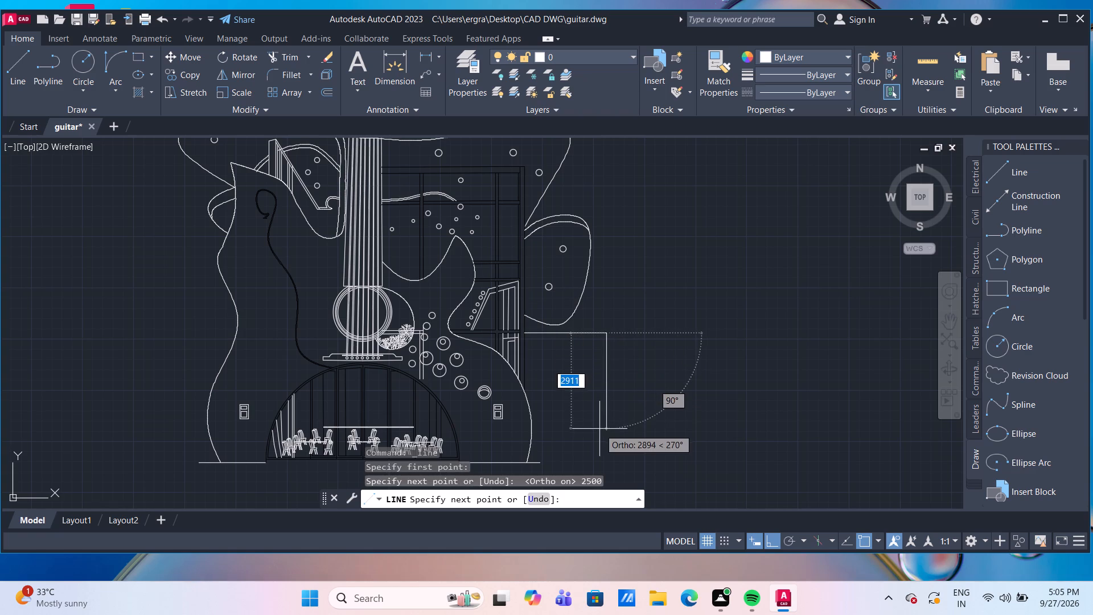
{"action": "left_click", "coordinate": [607, 463]}
{"action": "key", "text": "Return"}
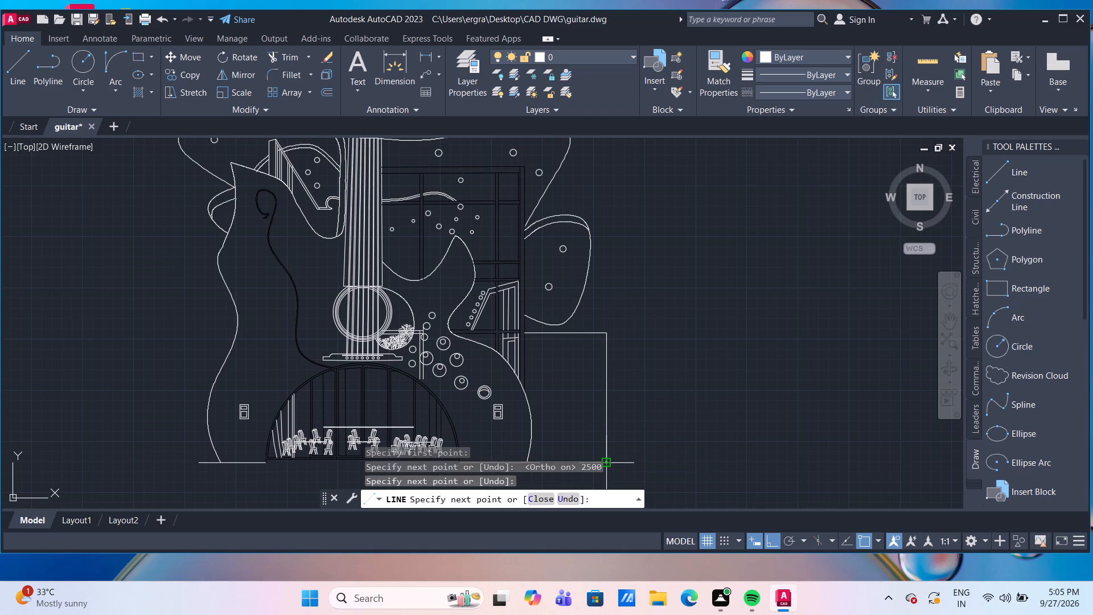
Offset the new horizontal line below the lobe downward by 600.
{"action": "scroll", "coordinate": [568, 344], "scroll_direction": "up", "scroll_amount": 1}
{"action": "middle_click_drag", "start_coordinate": [568, 344], "coordinate": [513, 248]}
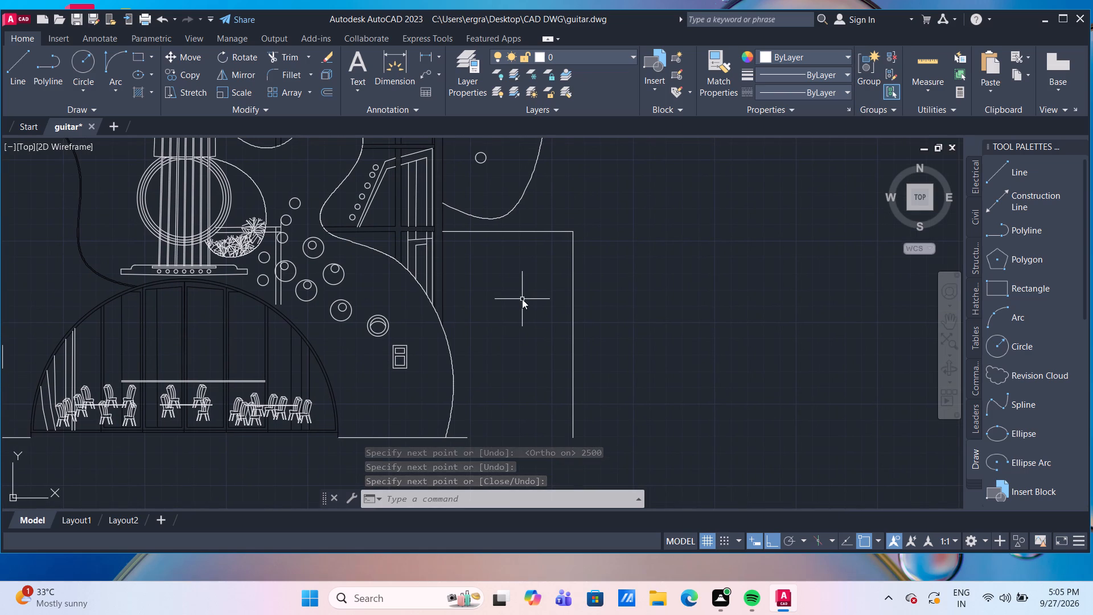
{"action": "key", "text": "o"}
{"action": "key", "text": "Return"}
{"action": "key", "text": "Return"}
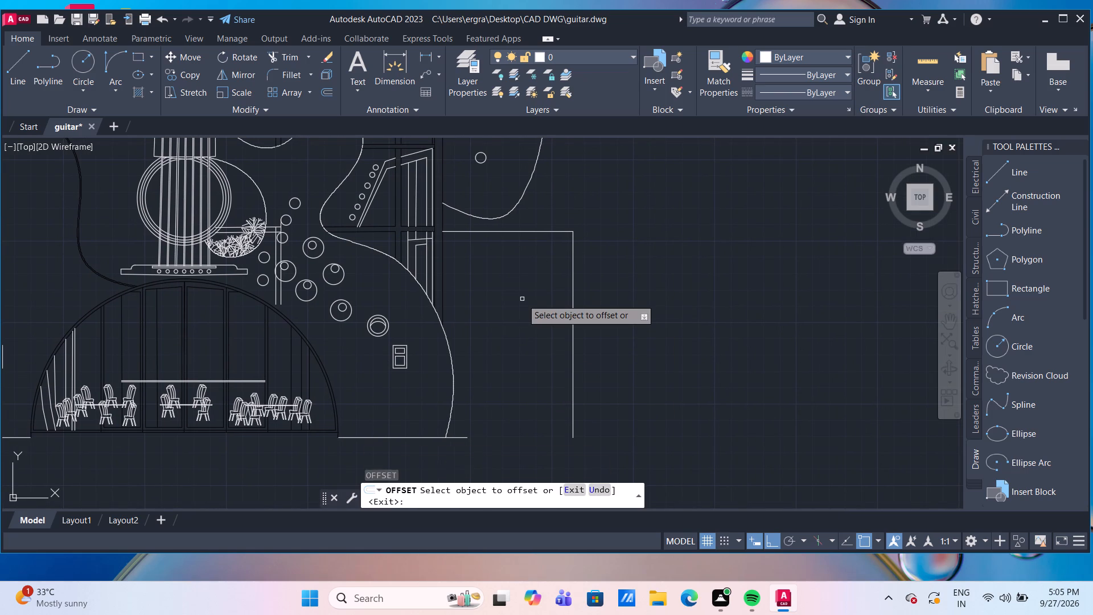
{"action": "left_click", "coordinate": [507, 230]}
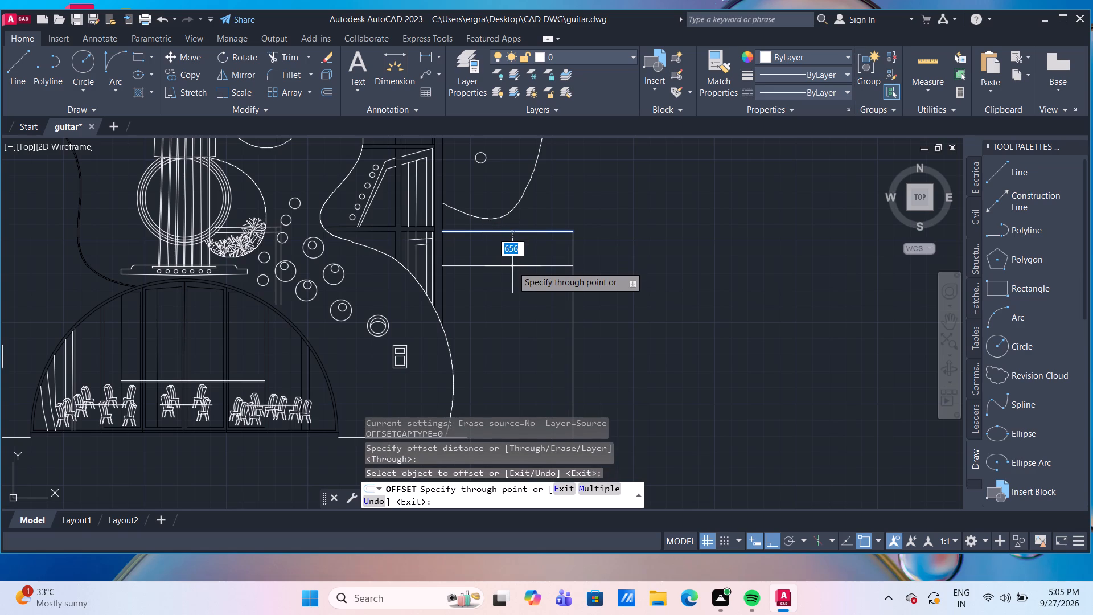
{"action": "type", "text": "600"}
{"action": "key", "text": "Return"}
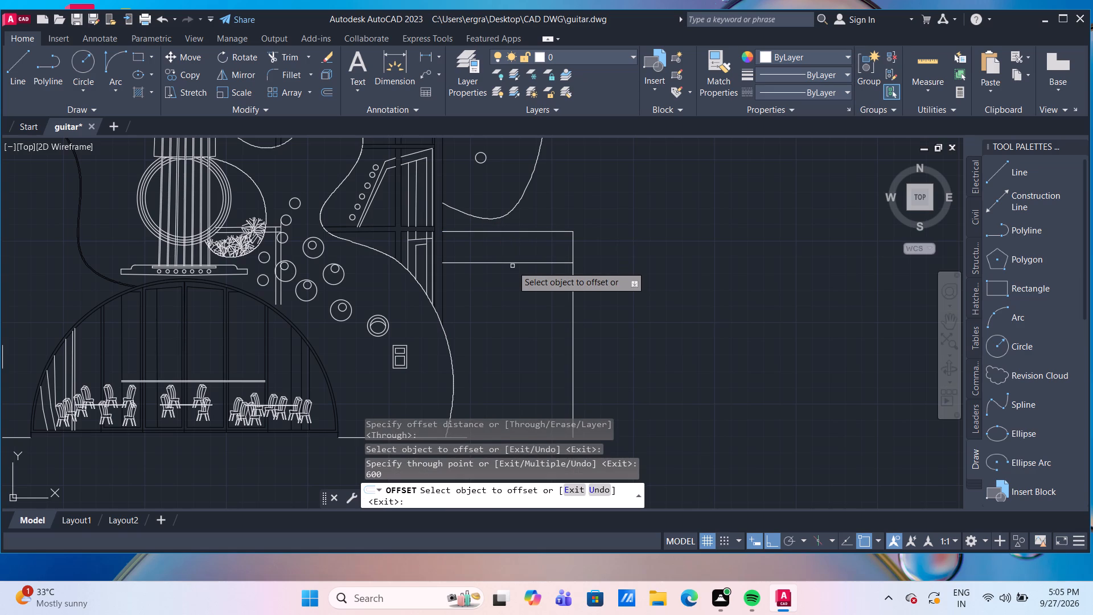
Offset the new outer vertical line toward the guitar by 200, and offset that copy a further 500 the same way.
{"action": "left_click", "coordinate": [573, 306]}
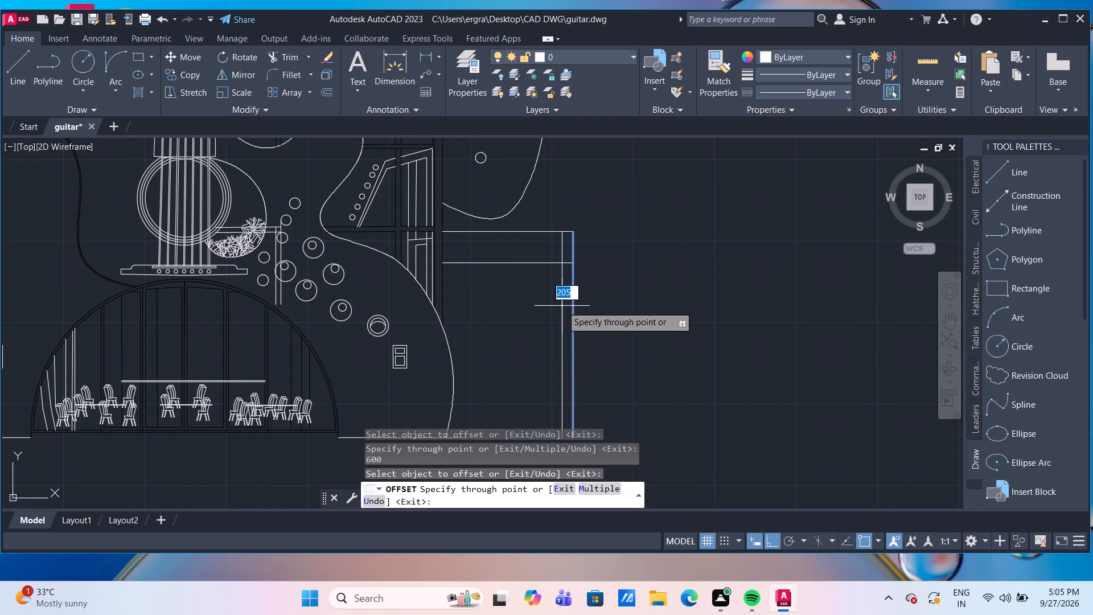
{"action": "type", "text": "200"}
{"action": "key", "text": "Return"}
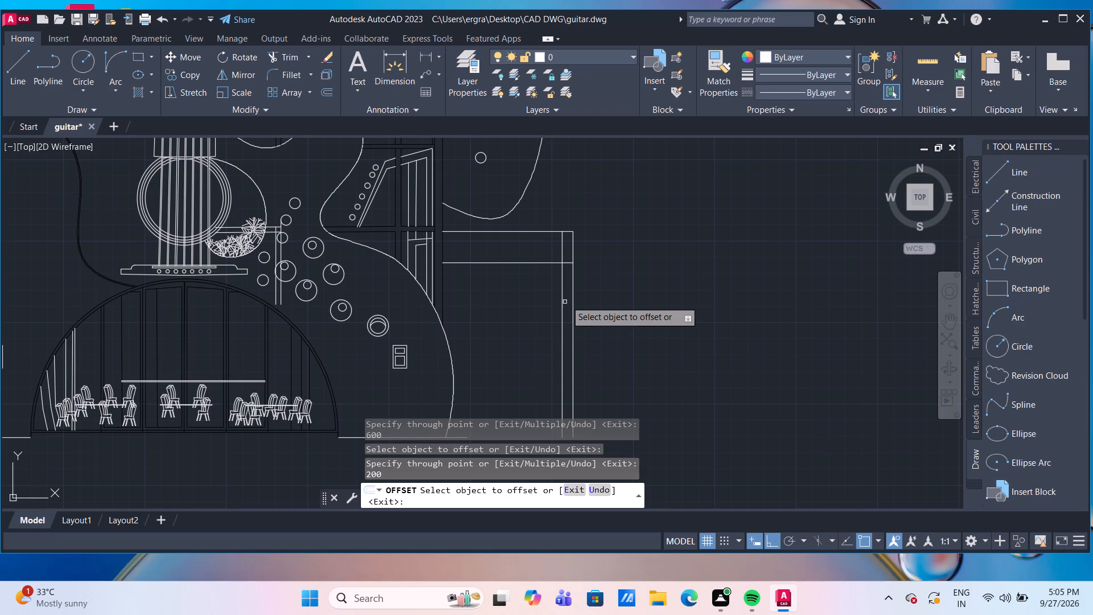
{"action": "left_click", "coordinate": [562, 293]}
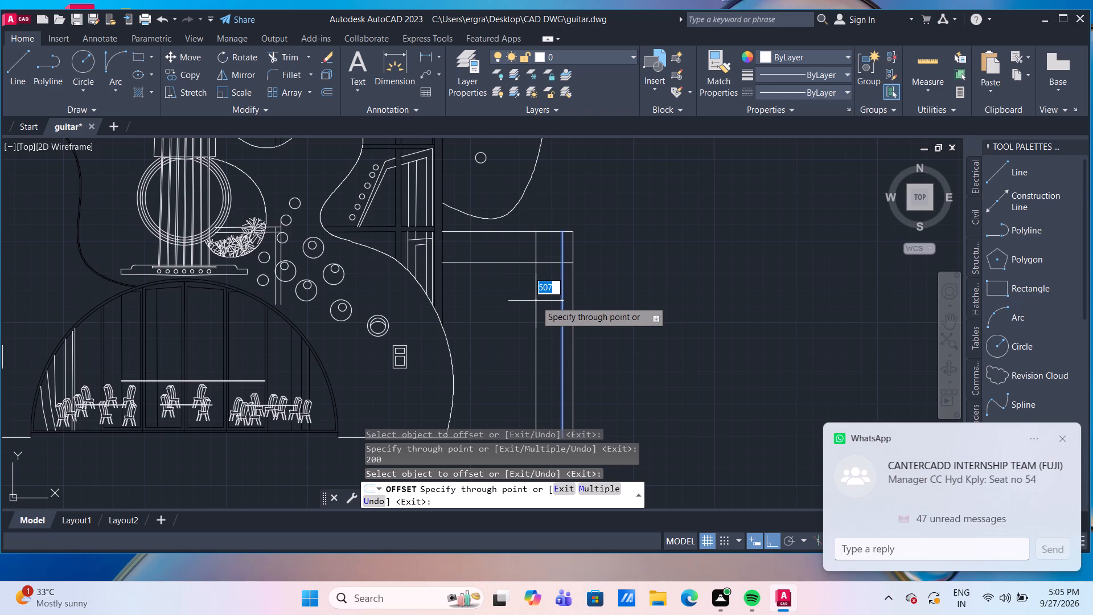
{"action": "type", "text": "500"}
{"action": "key", "text": "Return"}
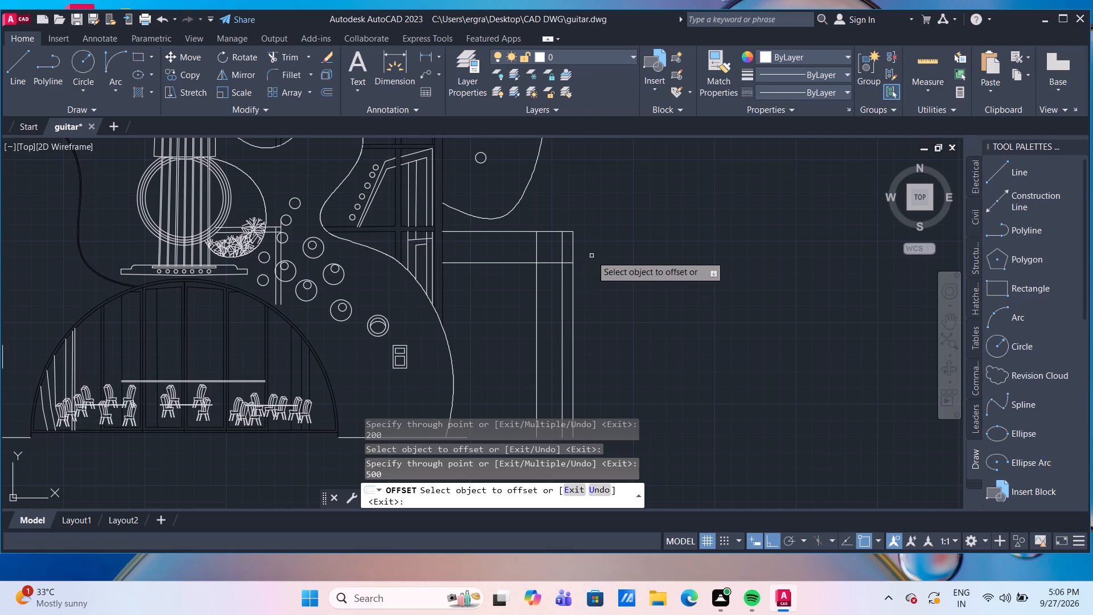
{"action": "key", "text": "Escape"}
Trim both inner vertical lines above the lower horizontal line, and trim that line's short end between the two outer verticals.
{"action": "type", "text": "tr"}
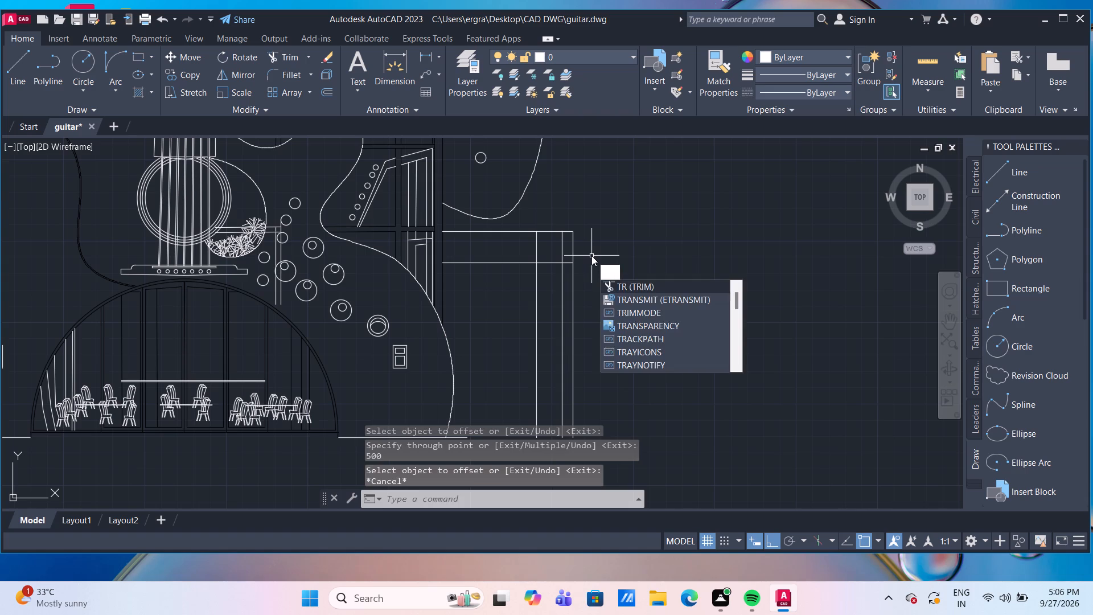
{"action": "key", "text": "Return"}
{"action": "left_click", "coordinate": [531, 248]}
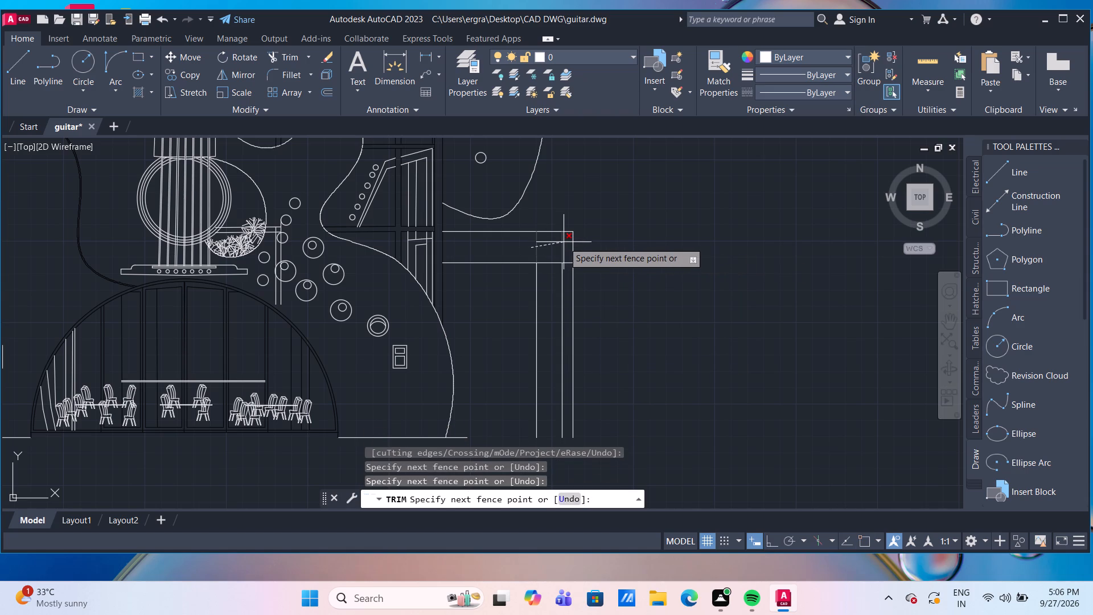
{"action": "left_click", "coordinate": [564, 242]}
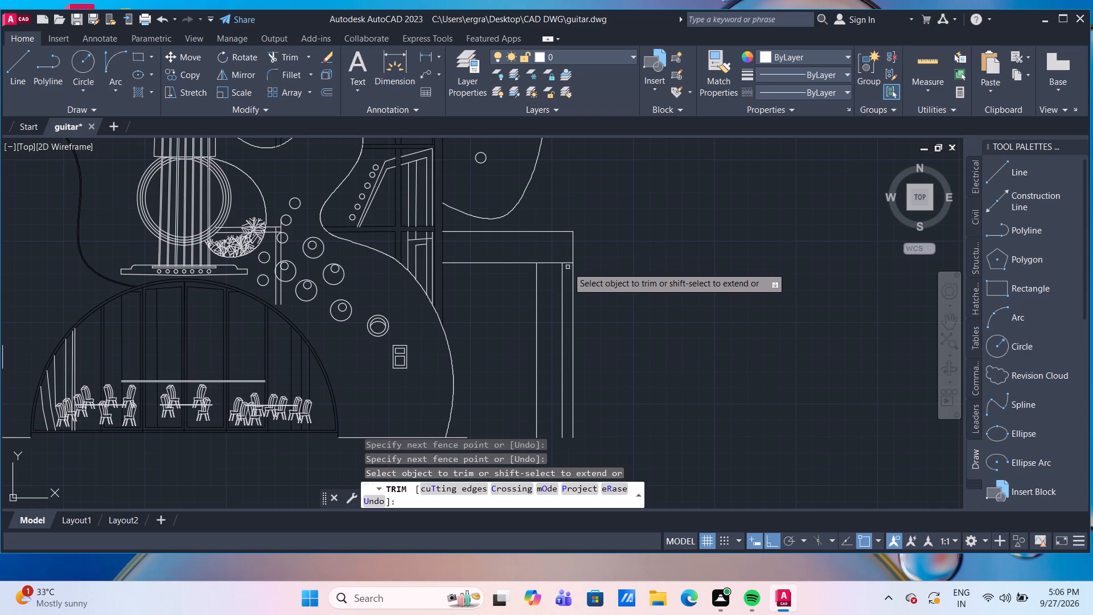
{"action": "left_click", "coordinate": [568, 264]}
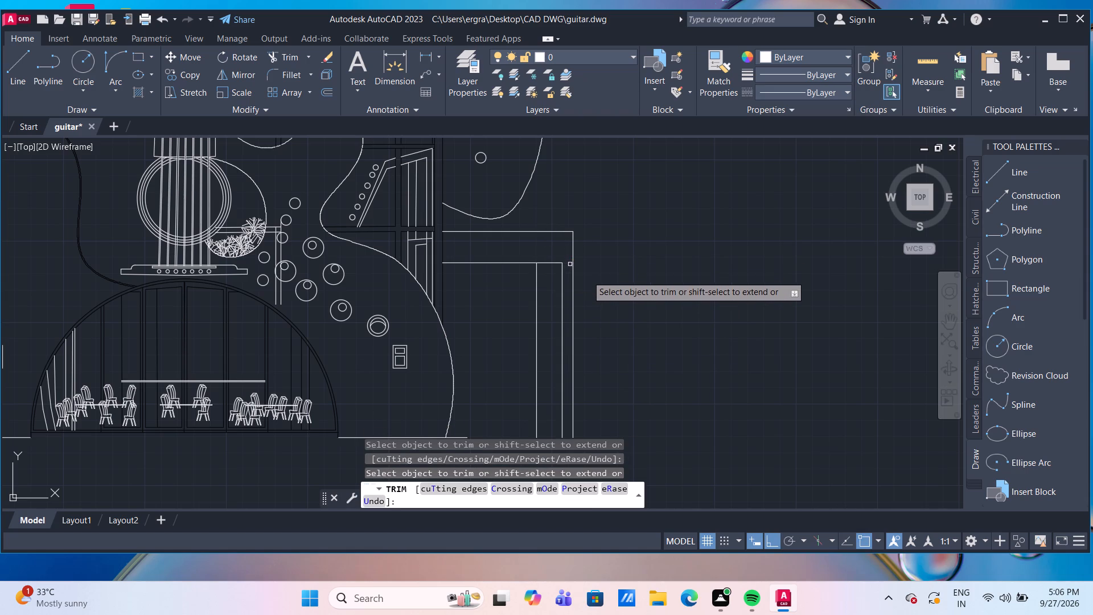
{"action": "middle_click_drag", "start_coordinate": [620, 322], "coordinate": [618, 282]}
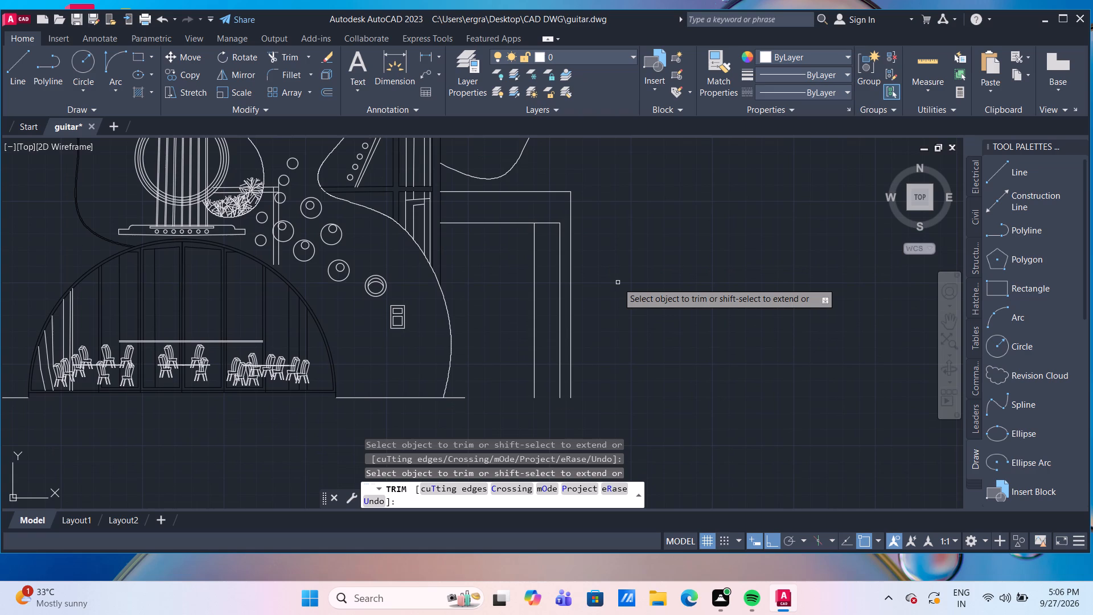
{"action": "key", "text": "Escape"}
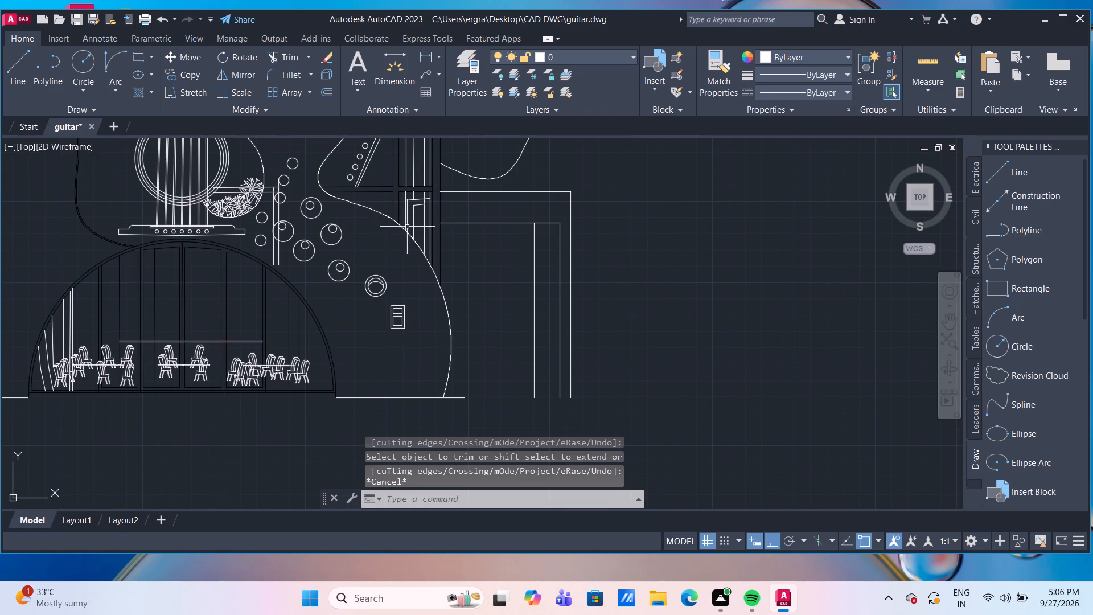
With Ortho off, draw a slanted line about 1775 long at 69° downward from the lower horizontal line's frame-side end, continuing 200 horizontally outward.
{"action": "left_click_drag", "start_coordinate": [13, 52], "coordinate": [44, 86]}
{"action": "left_click", "coordinate": [9, 68]}
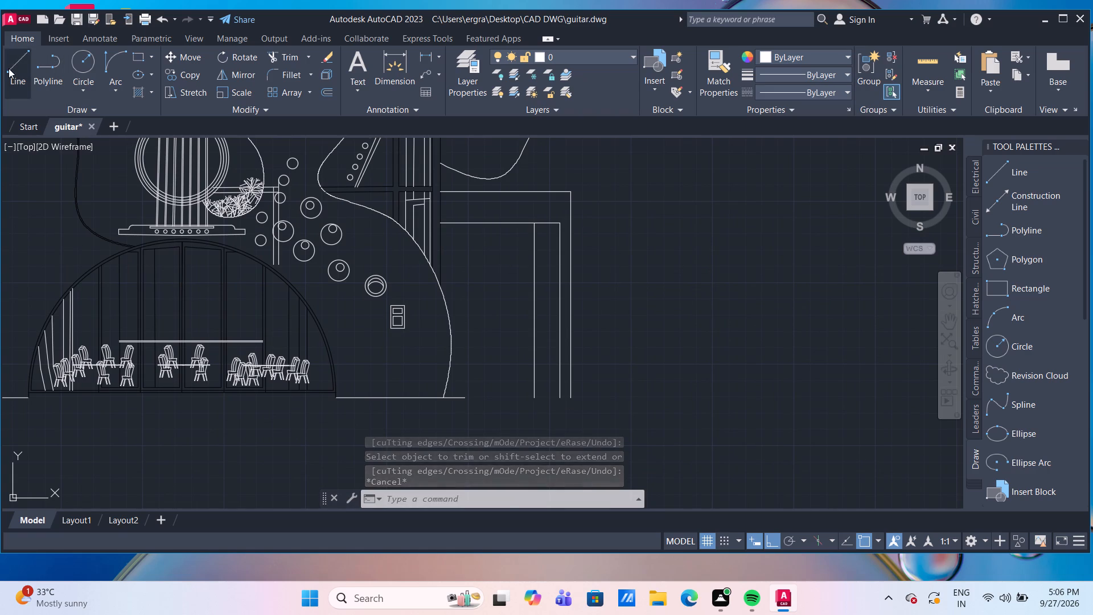
{"action": "left_click", "coordinate": [769, 539]}
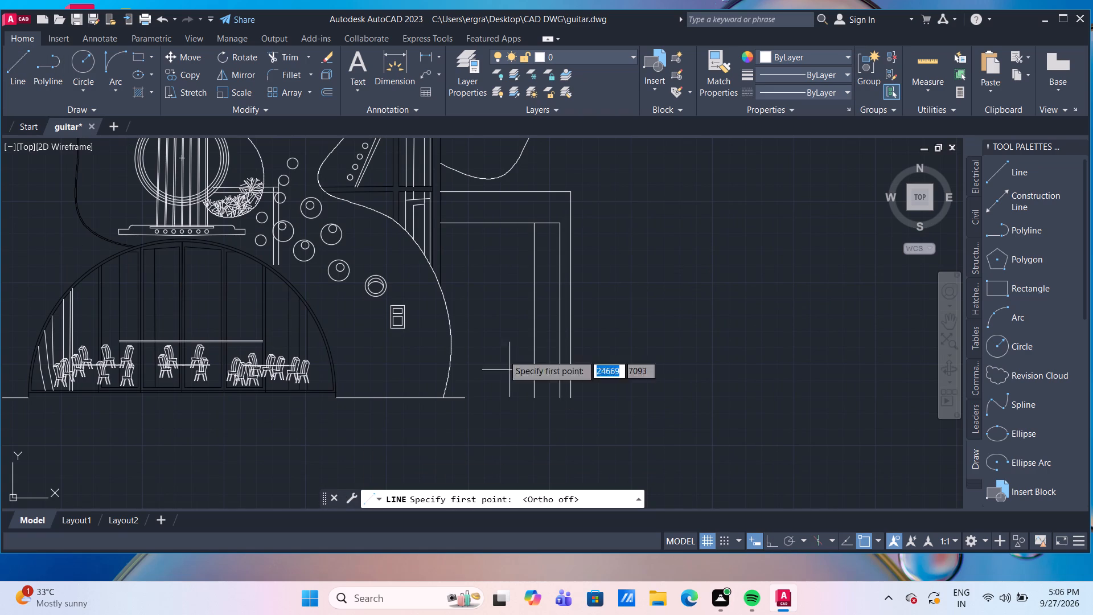
{"action": "left_click", "coordinate": [439, 221]}
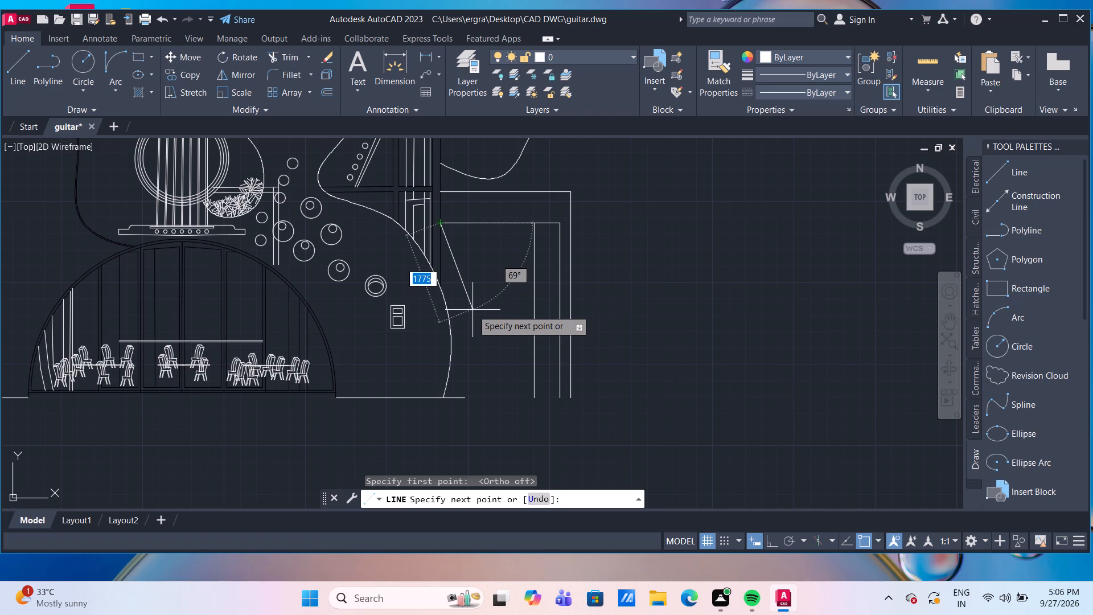
{"action": "left_click", "coordinate": [472, 310]}
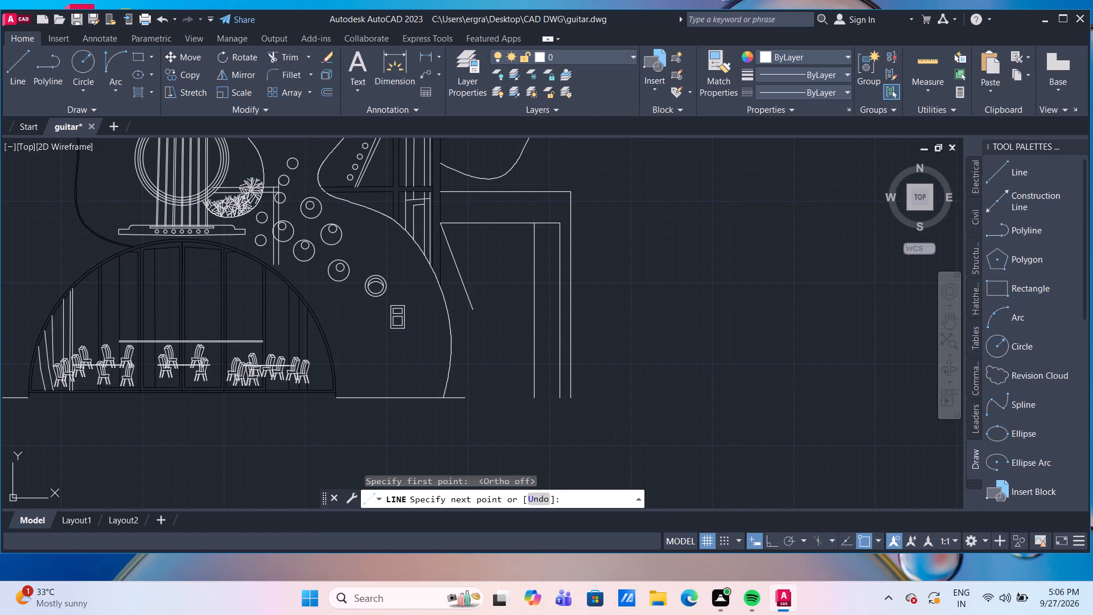
{"action": "scroll", "coordinate": [499, 313], "scroll_direction": "up", "scroll_amount": 1}
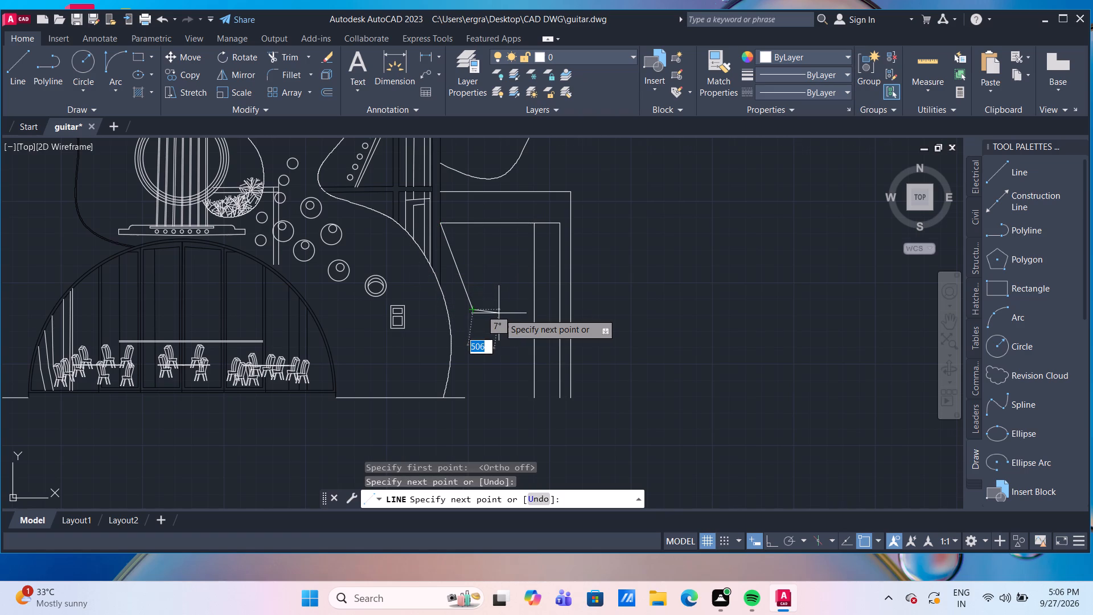
{"action": "scroll", "coordinate": [499, 313], "scroll_direction": "up", "scroll_amount": 1}
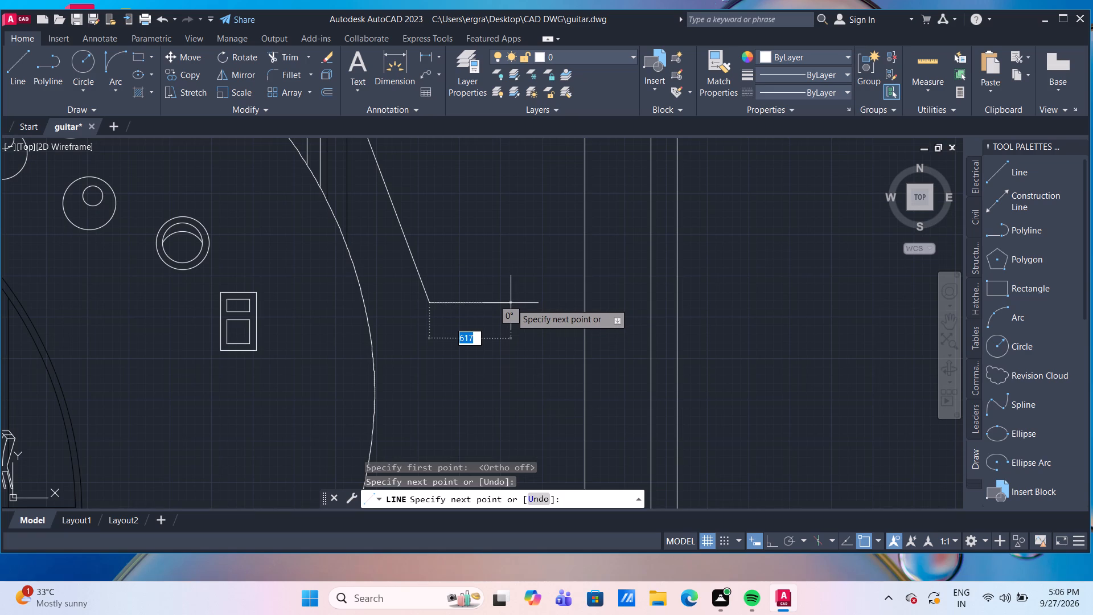
{"action": "type", "text": "200"}
{"action": "key", "text": "Return"}
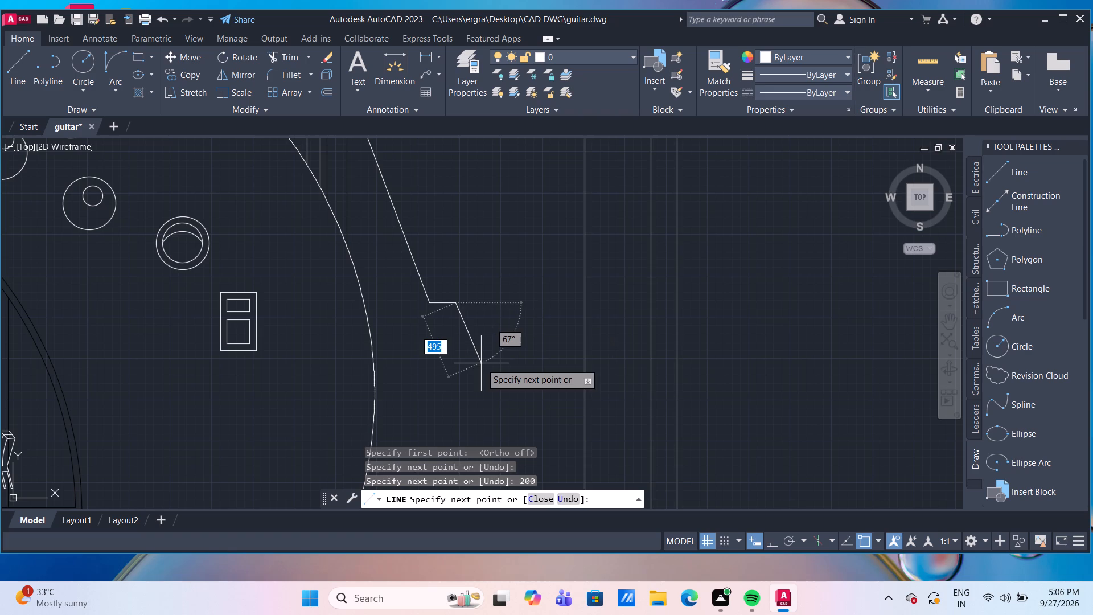
Continue the line 500 straight down, and with Ortho on about 2620 horizontally outward across the three vertical lines.
{"action": "scroll", "coordinate": [461, 380], "scroll_direction": "down", "scroll_amount": 1}
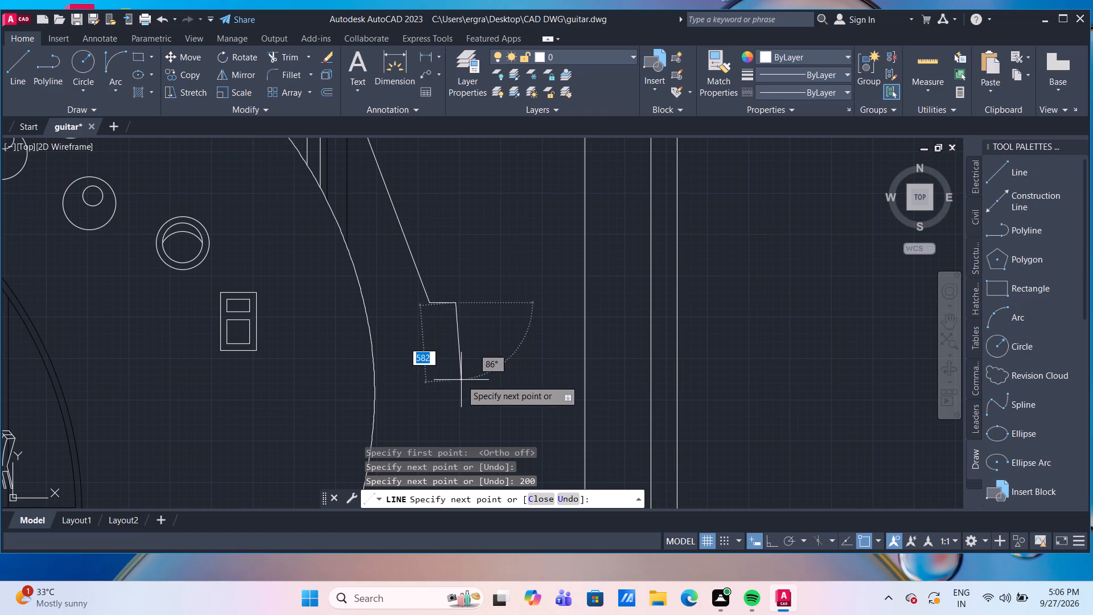
{"action": "middle_click_drag", "start_coordinate": [445, 361], "coordinate": [438, 326]}
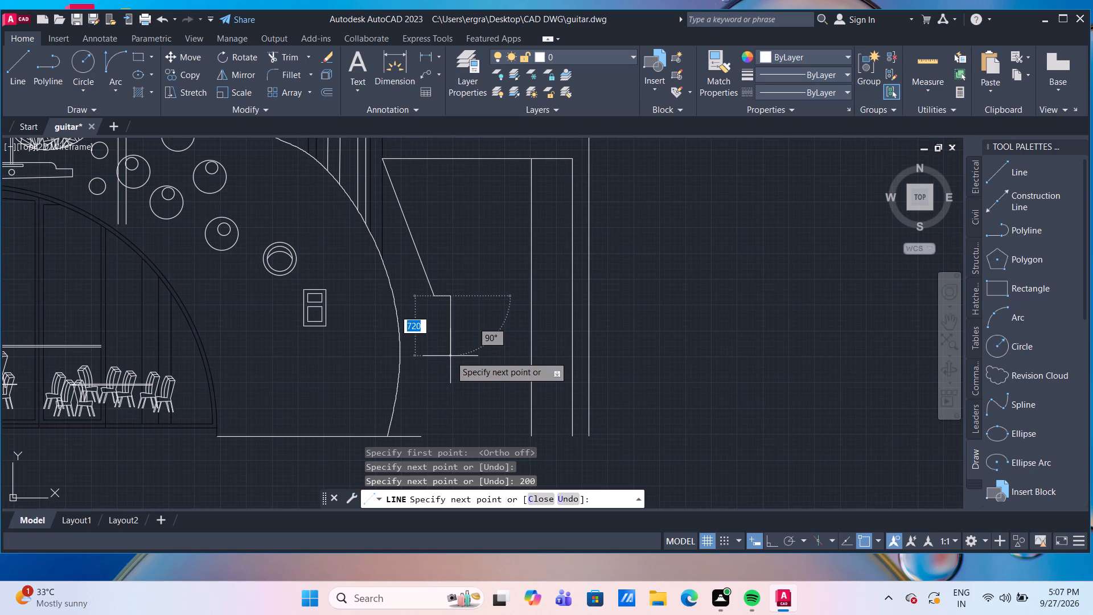
{"action": "type", "text": "500"}
{"action": "key", "text": "Return"}
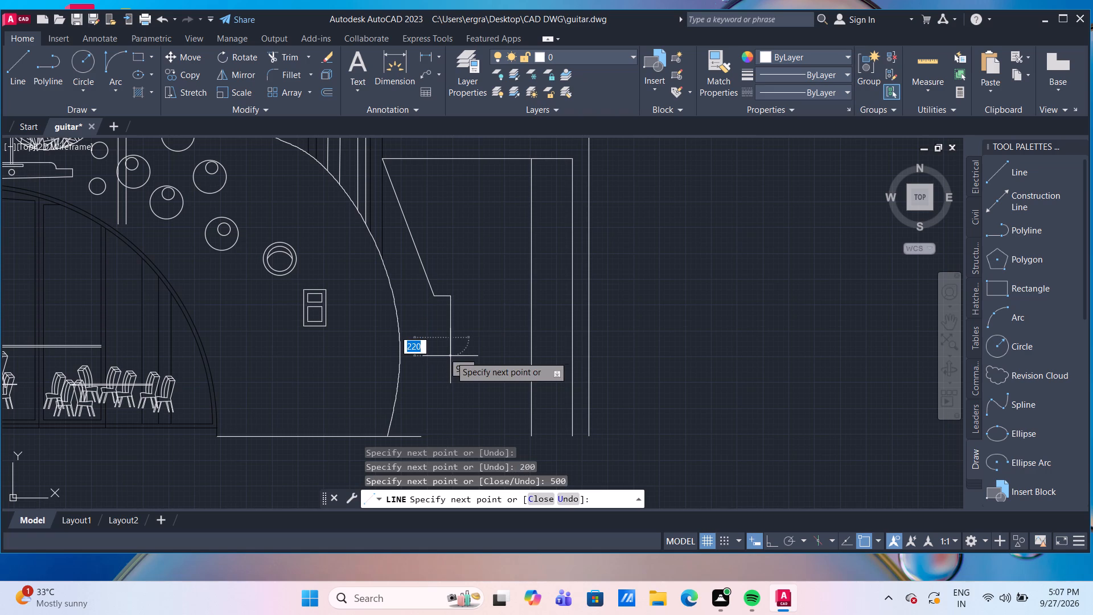
{"action": "key", "text": "F8"}
{"action": "left_click", "coordinate": [667, 339]}
{"action": "key", "text": "Return"}
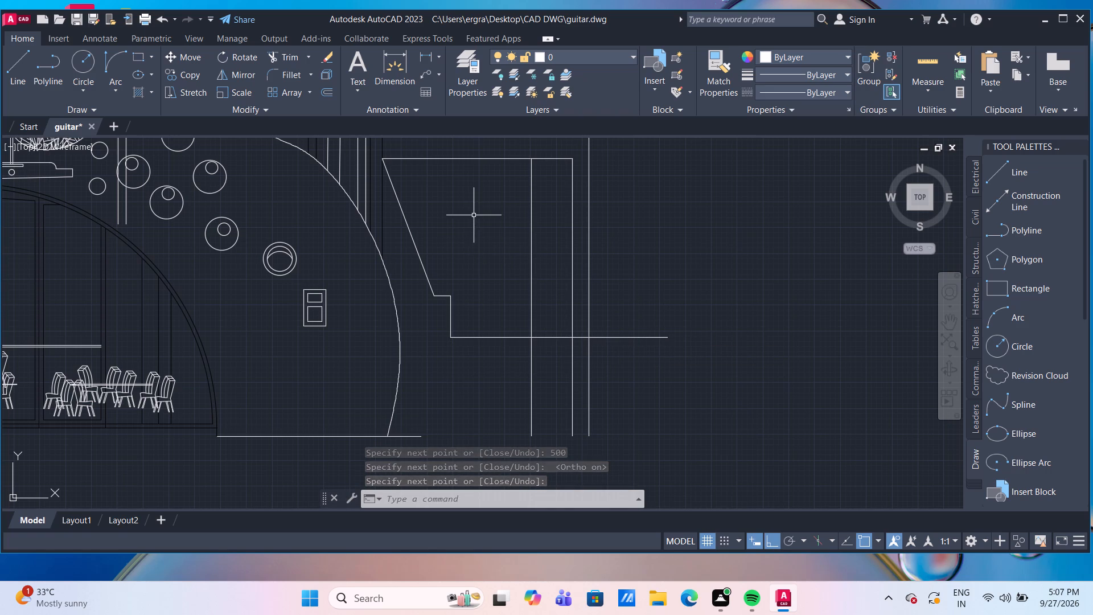
Start a stair line at the midpoint of the horizontal line above the slanted line, drawing two steps, each 100 down and 100 outward.
{"action": "middle_click_drag", "start_coordinate": [474, 212], "coordinate": [422, 255]}
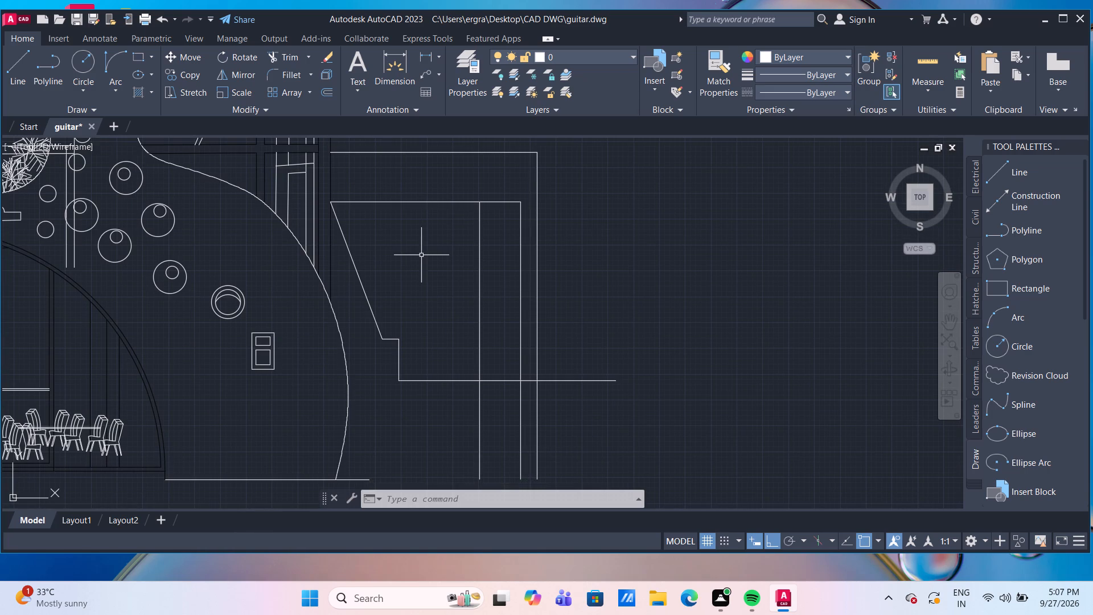
{"action": "left_click", "coordinate": [19, 63]}
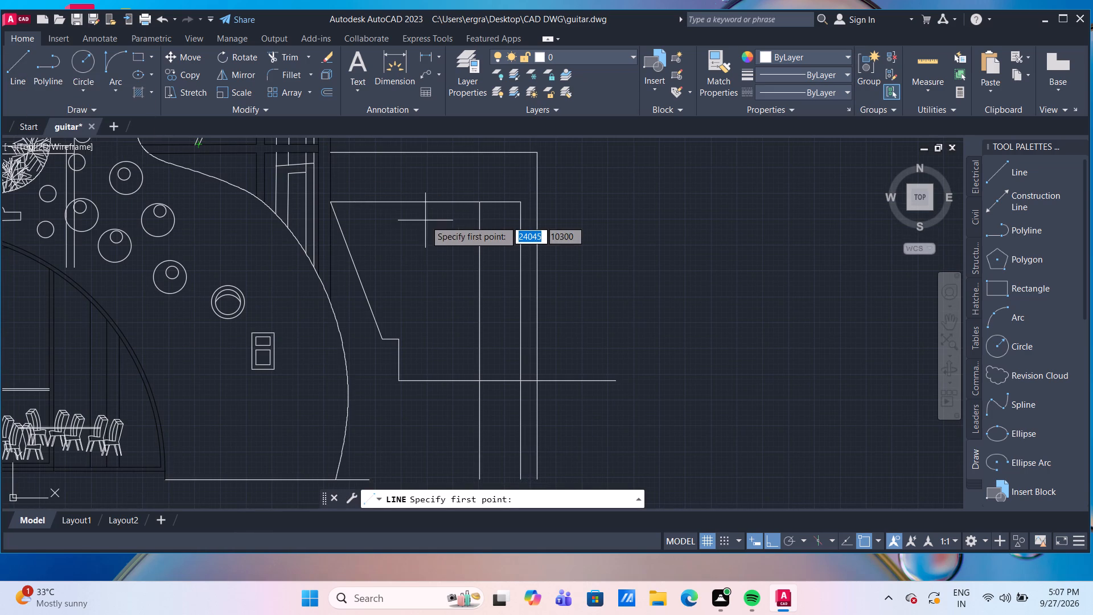
{"action": "left_click", "coordinate": [429, 202]}
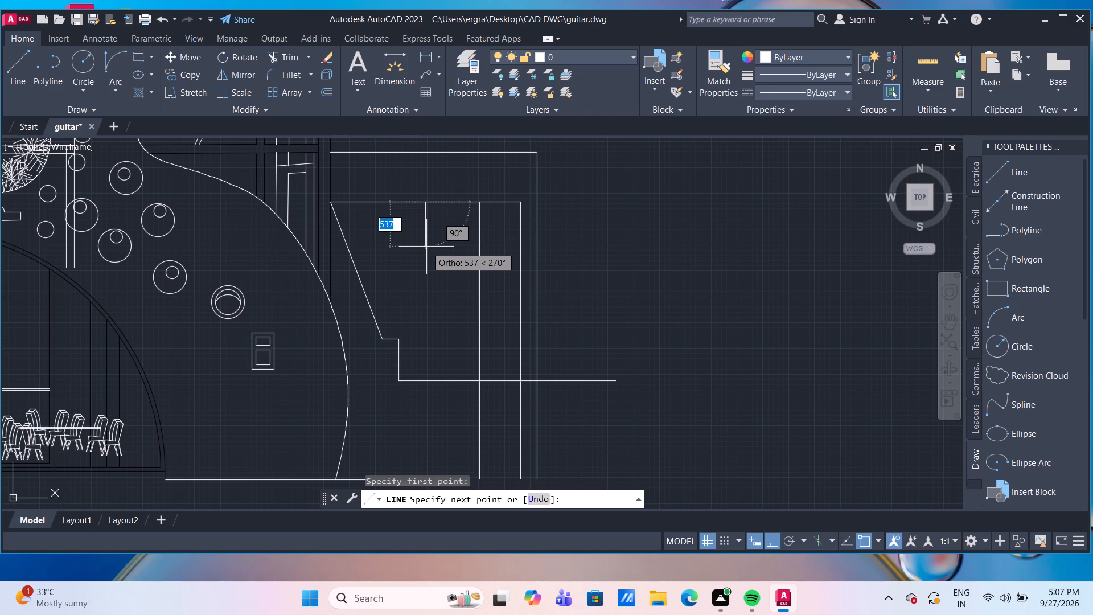
{"action": "type", "text": "100"}
{"action": "key", "text": "Return"}
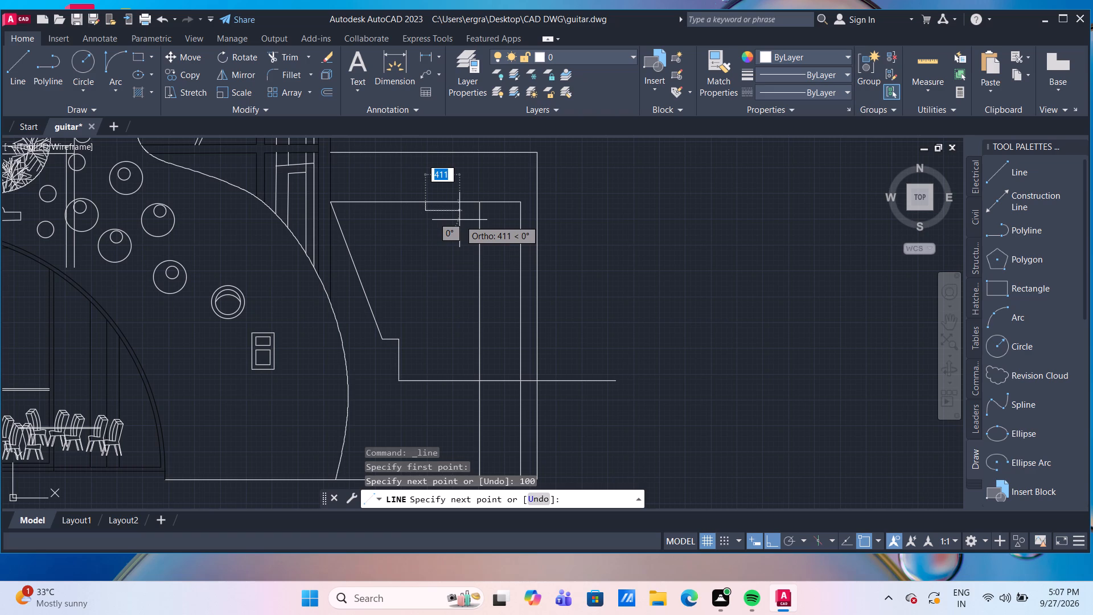
{"action": "type", "text": "100"}
{"action": "key", "text": "Return"}
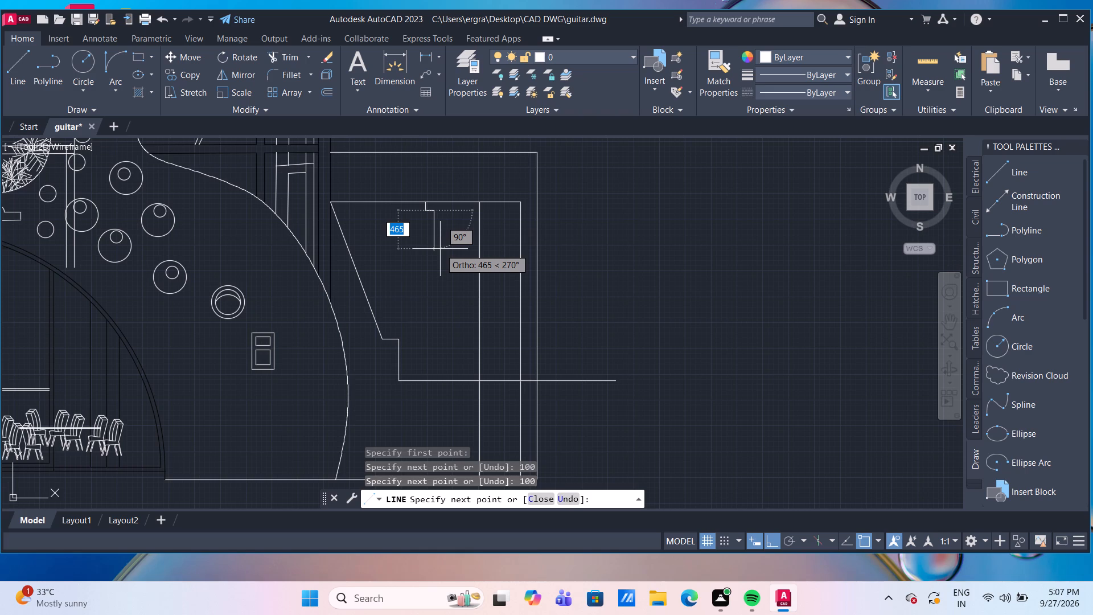
{"action": "type", "text": "100"}
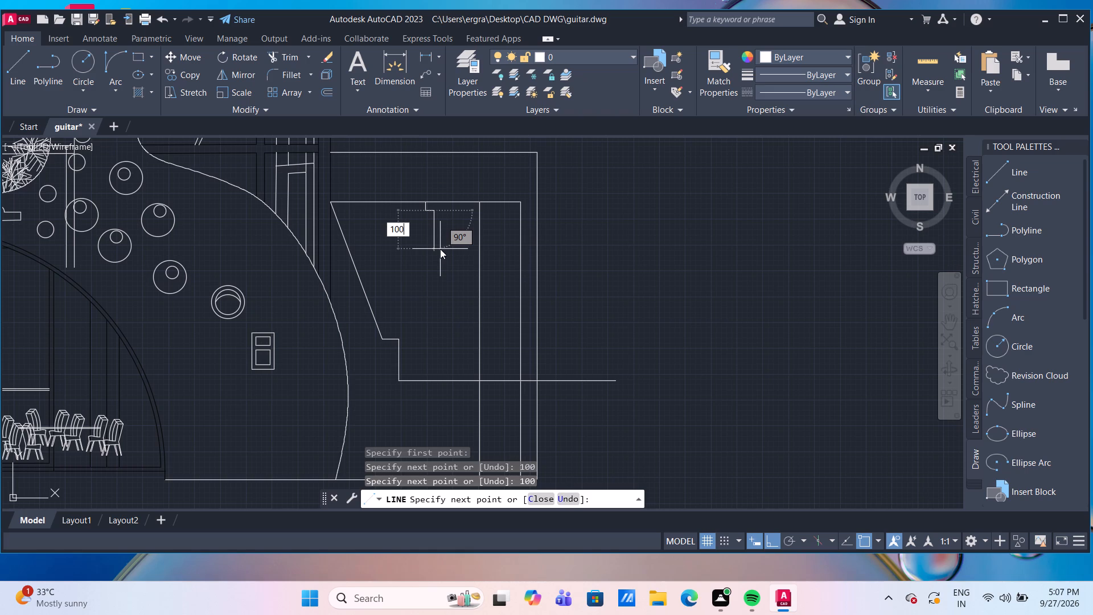
{"action": "key", "text": "Return"}
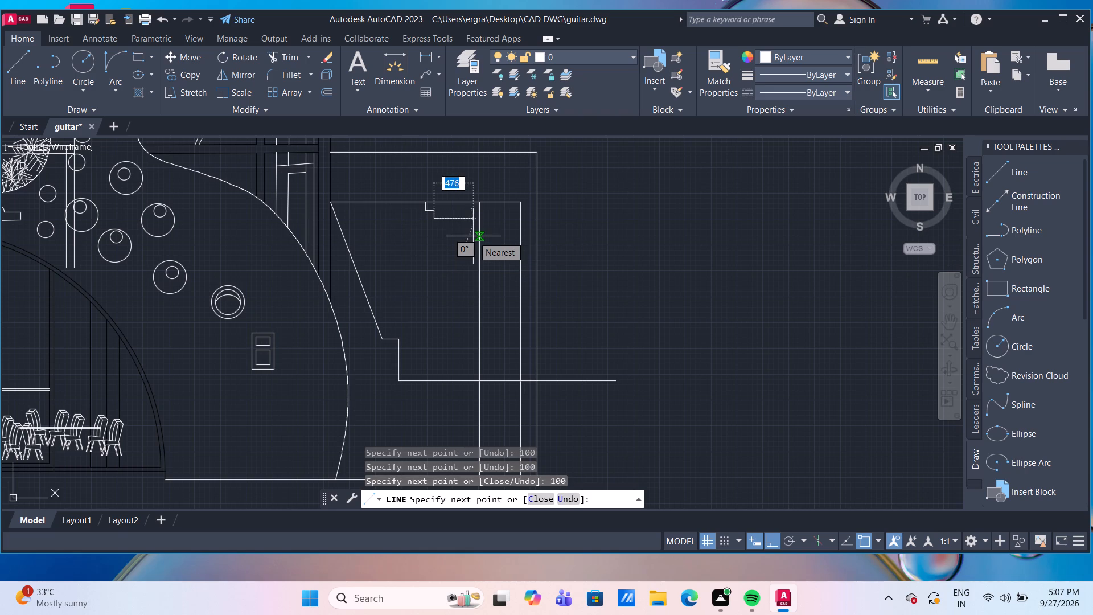
{"action": "key", "text": "1"}
{"action": "type", "text": "00"}
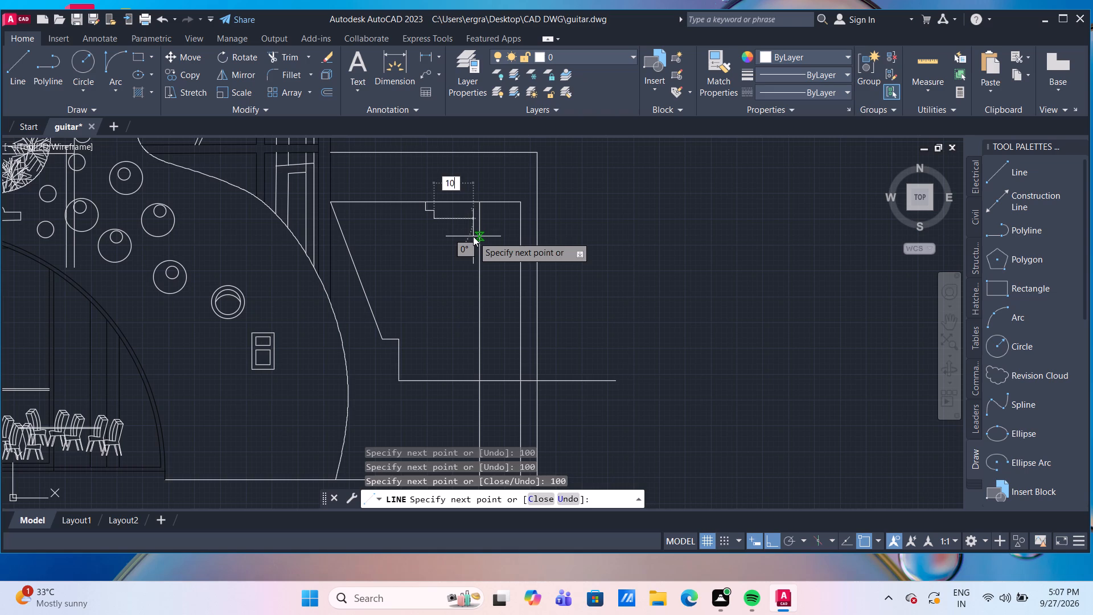
{"action": "key", "text": "Return"}
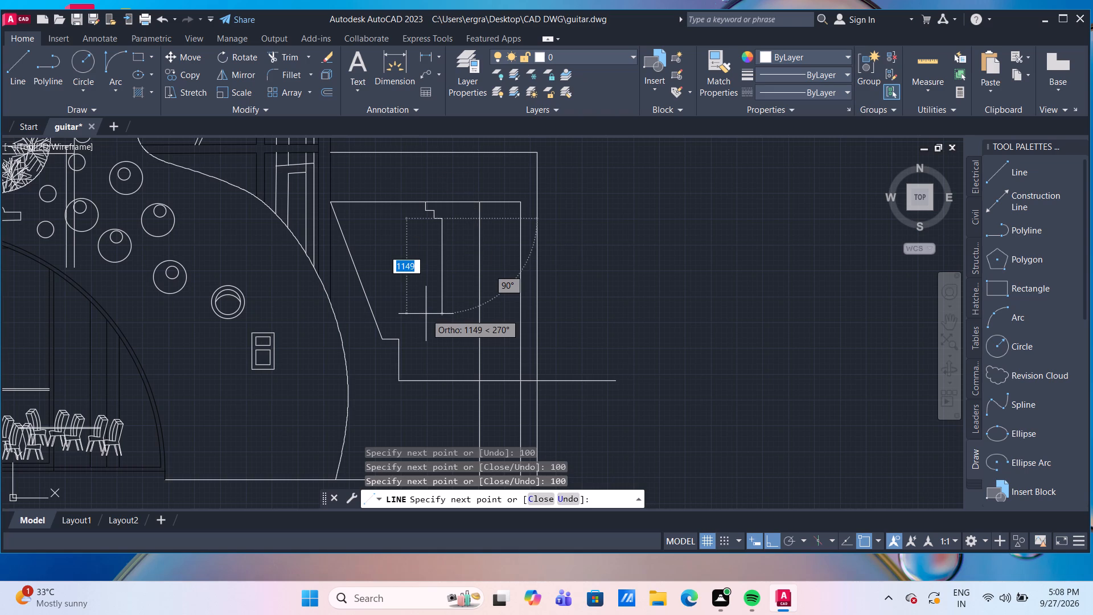
Continue the stair line with three more steps, each 100 down and 100 outward.
{"action": "type", "text": "1000"}
{"action": "key", "text": "BackSpace"}
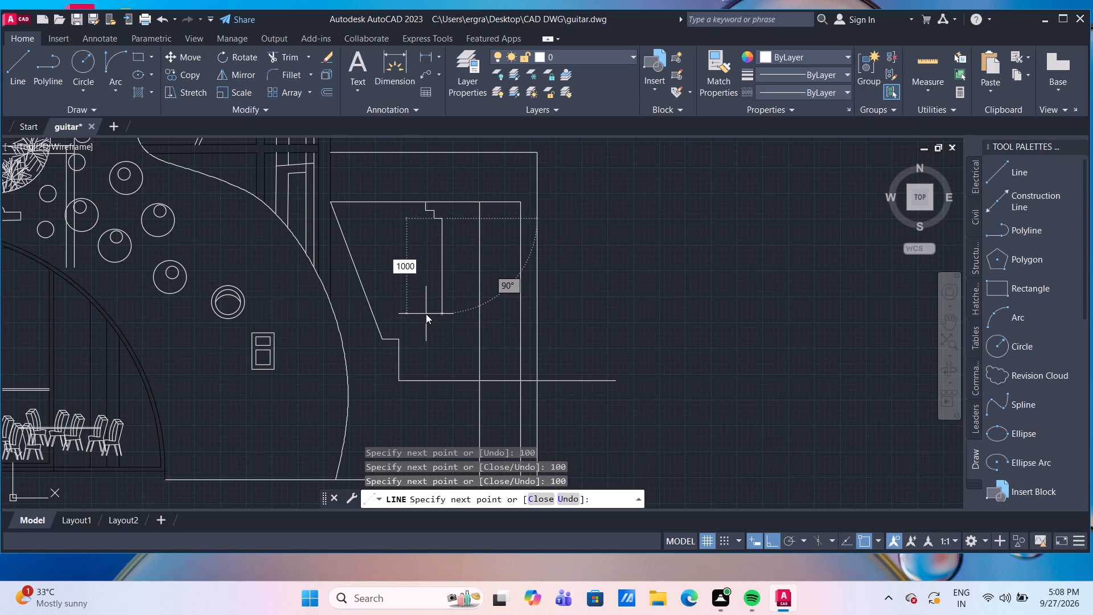
{"action": "key", "text": "Return"}
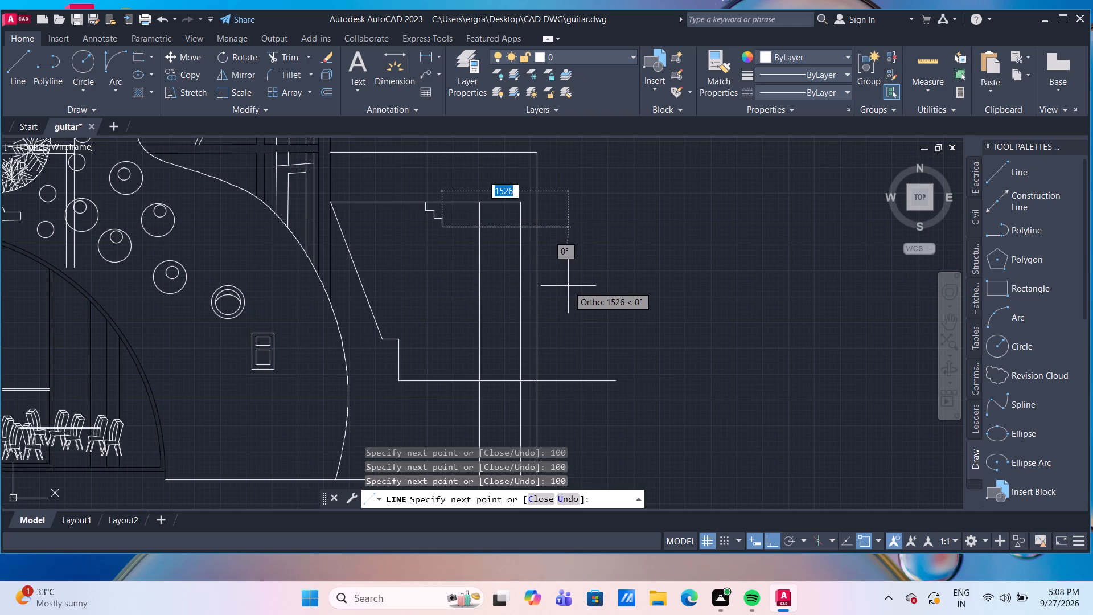
{"action": "type", "text": "100"}
{"action": "key", "text": "Return"}
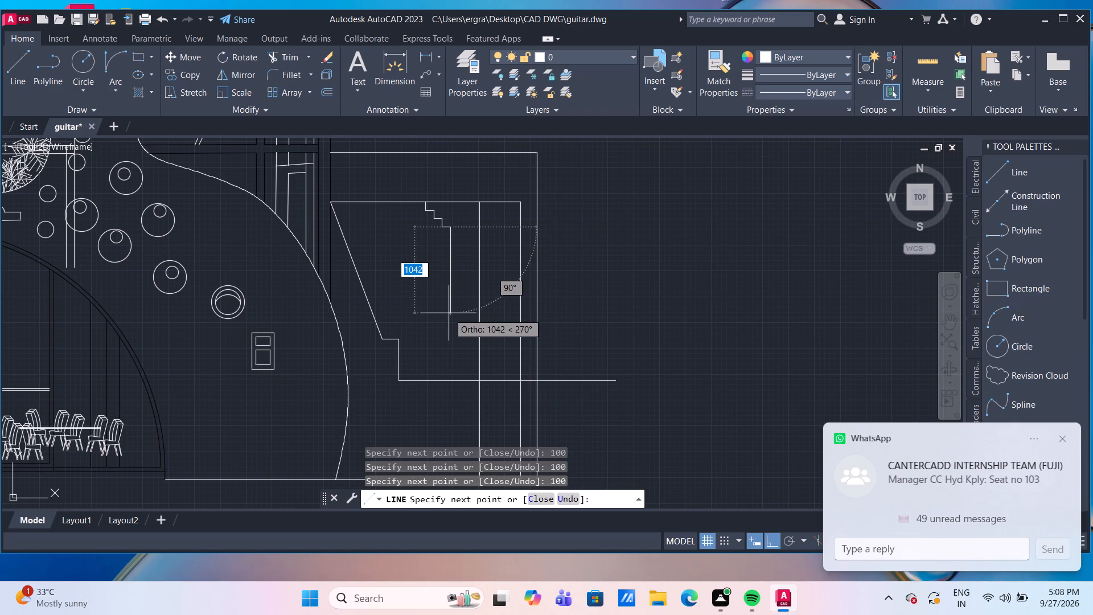
{"action": "type", "text": "100"}
{"action": "key", "text": "Return"}
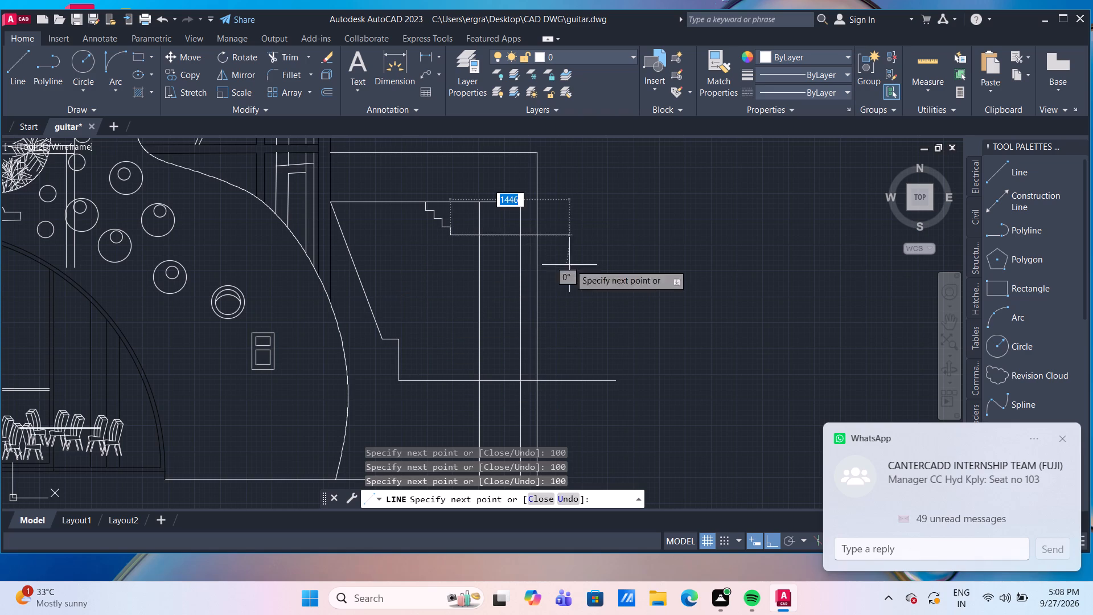
{"action": "type", "text": "100"}
{"action": "key", "text": "Return"}
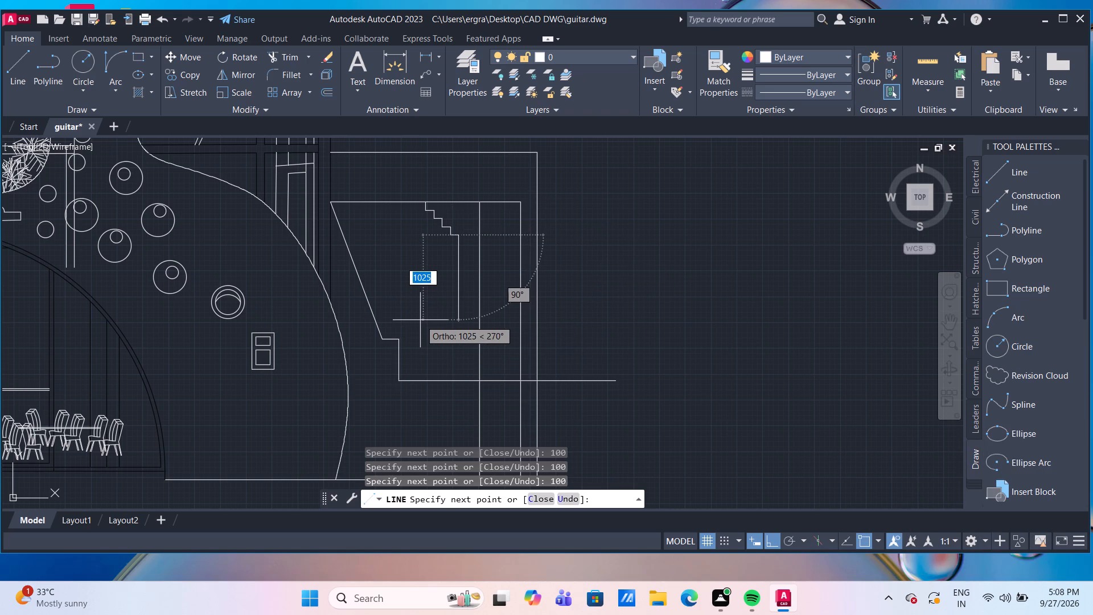
{"action": "type", "text": "100"}
{"action": "key", "text": "Return"}
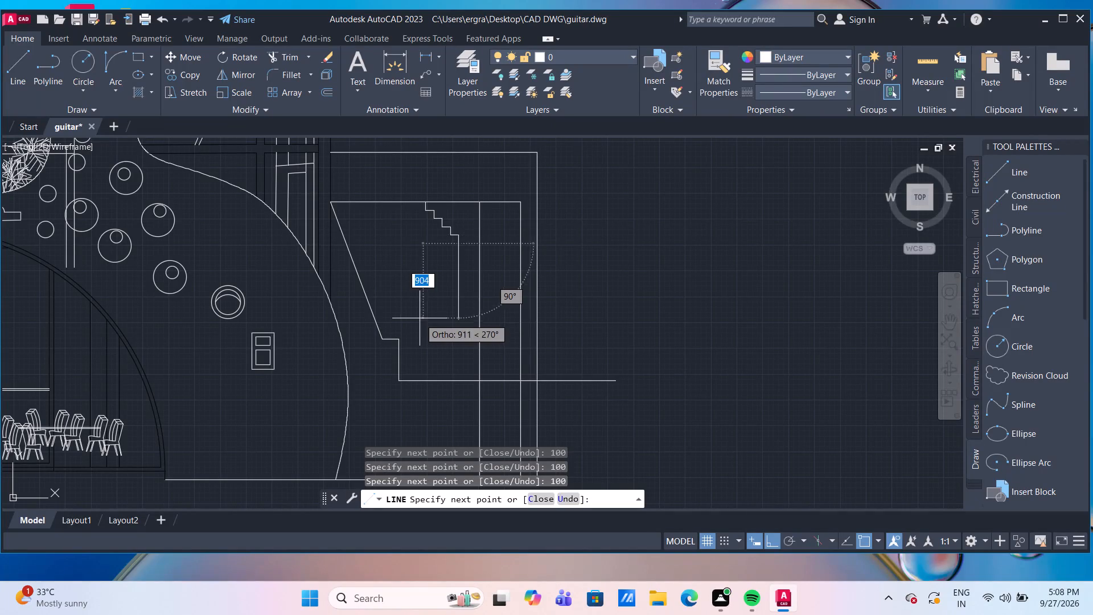
{"action": "type", "text": "100"}
{"action": "key", "text": "Return"}
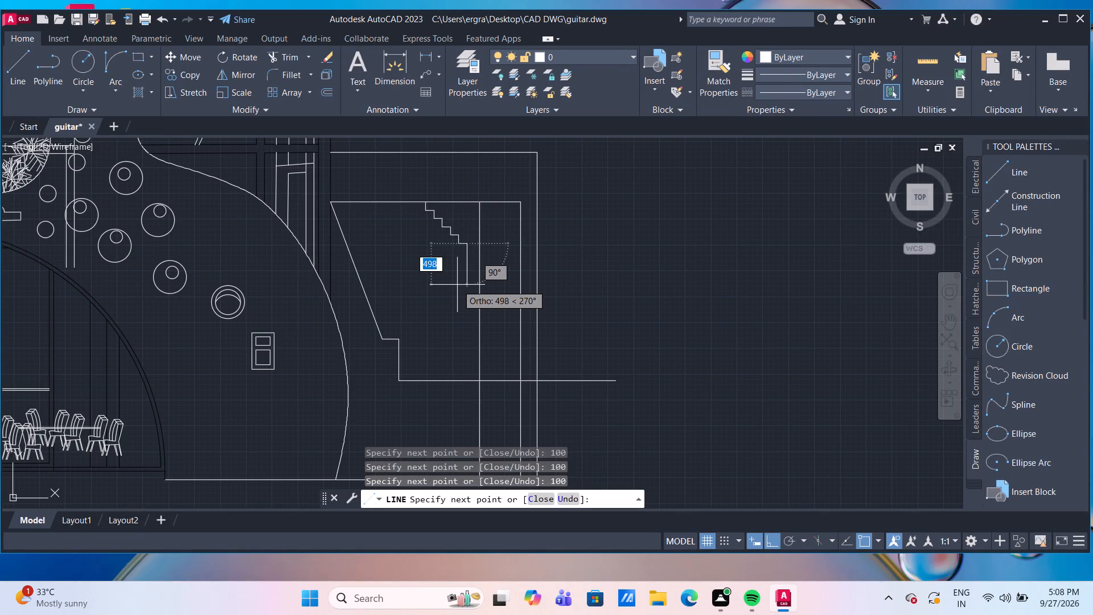
Continue the stair line with three more steps, each 100 down and 100 outward.
{"action": "type", "text": "100"}
{"action": "key", "text": "Return"}
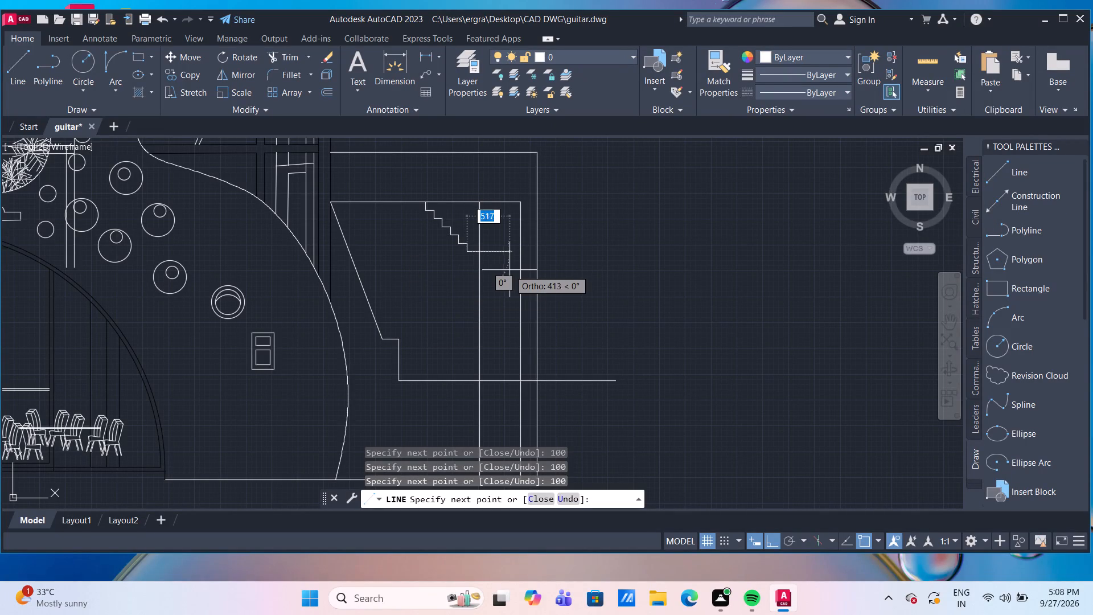
{"action": "type", "text": "100"}
{"action": "key", "text": "Return"}
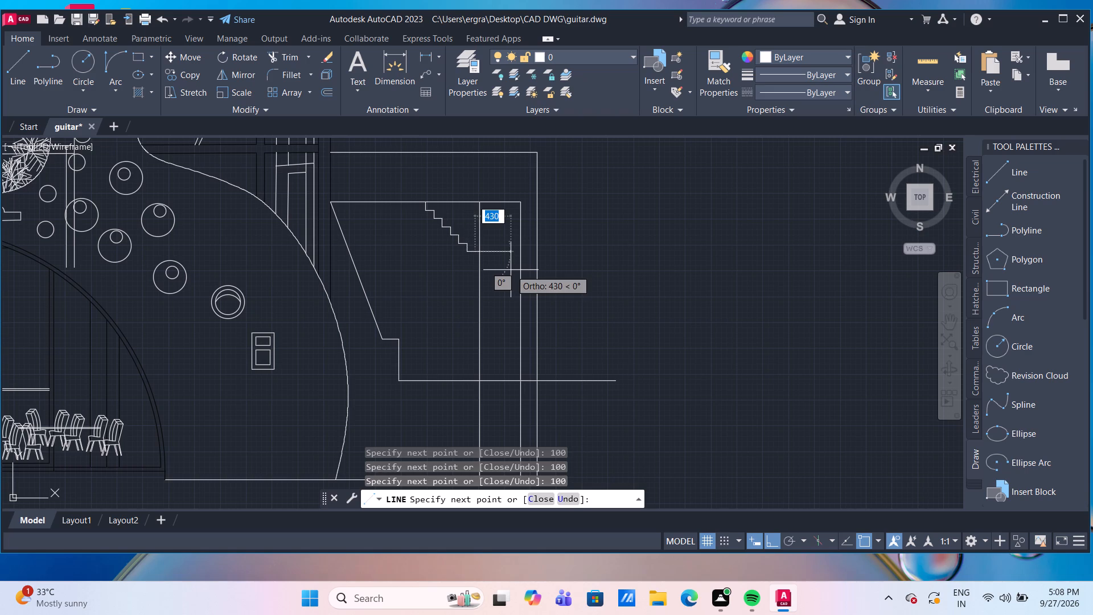
{"action": "type", "text": "1000"}
{"action": "key", "text": "BackSpace"}
{"action": "key", "text": "Return"}
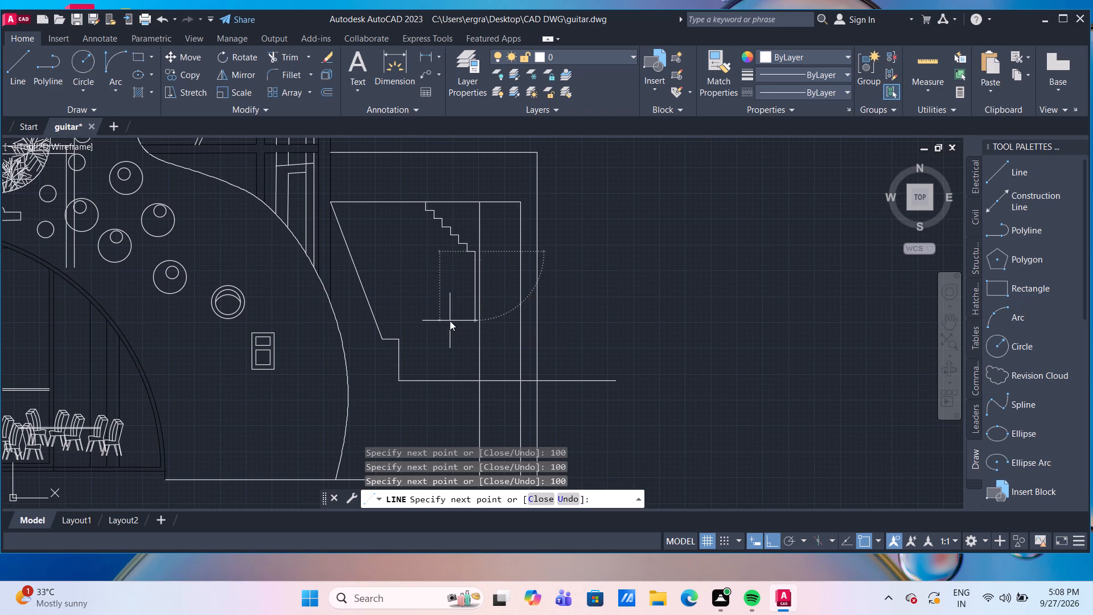
{"action": "type", "text": "100"}
{"action": "key", "text": "Return"}
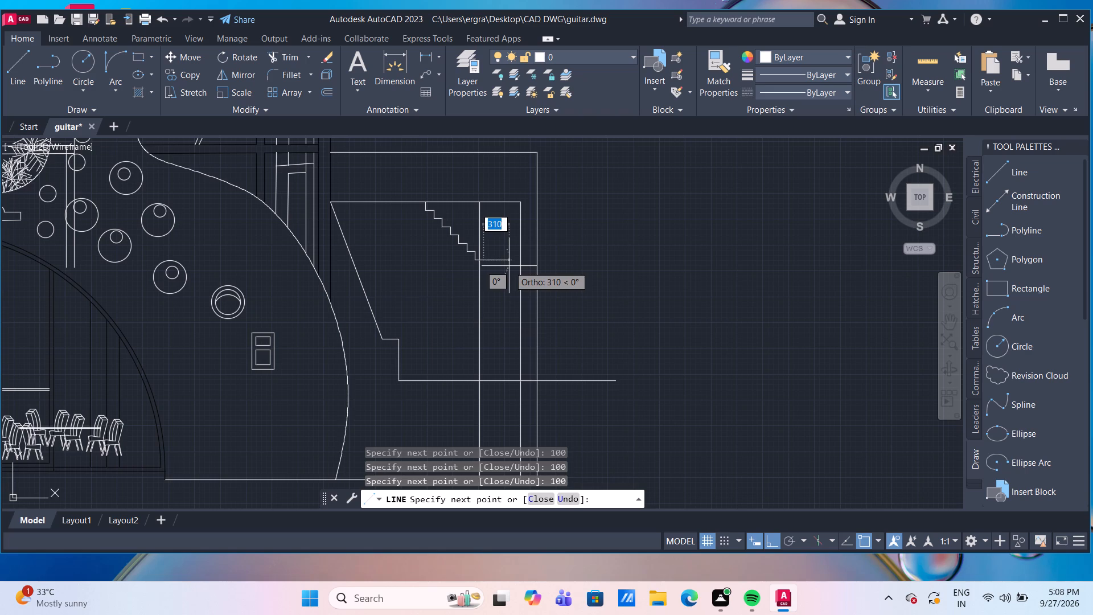
{"action": "type", "text": "100"}
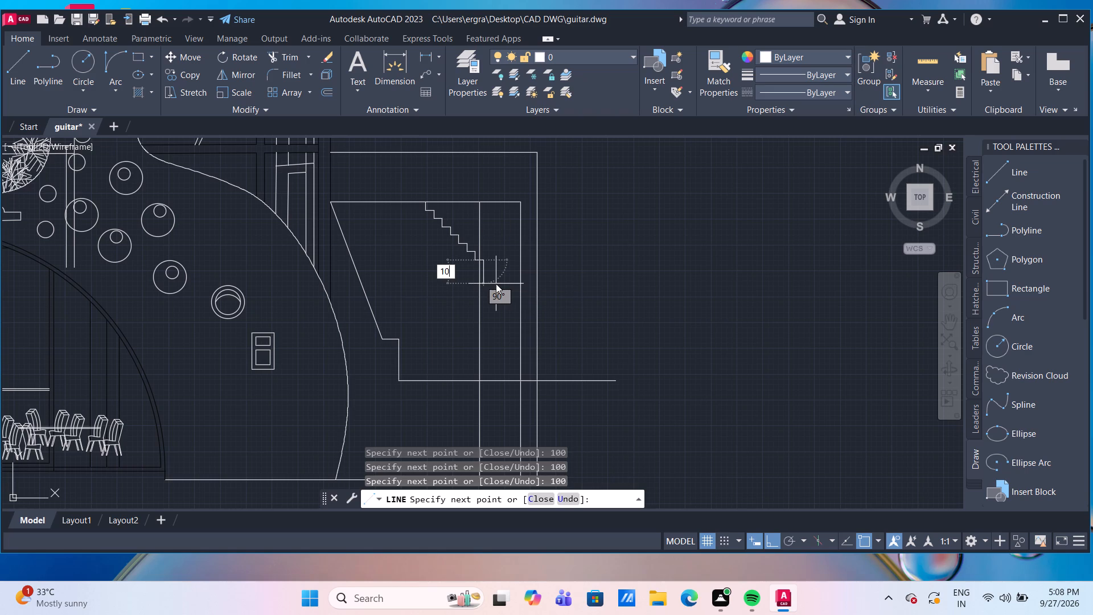
{"action": "key", "text": "Return"}
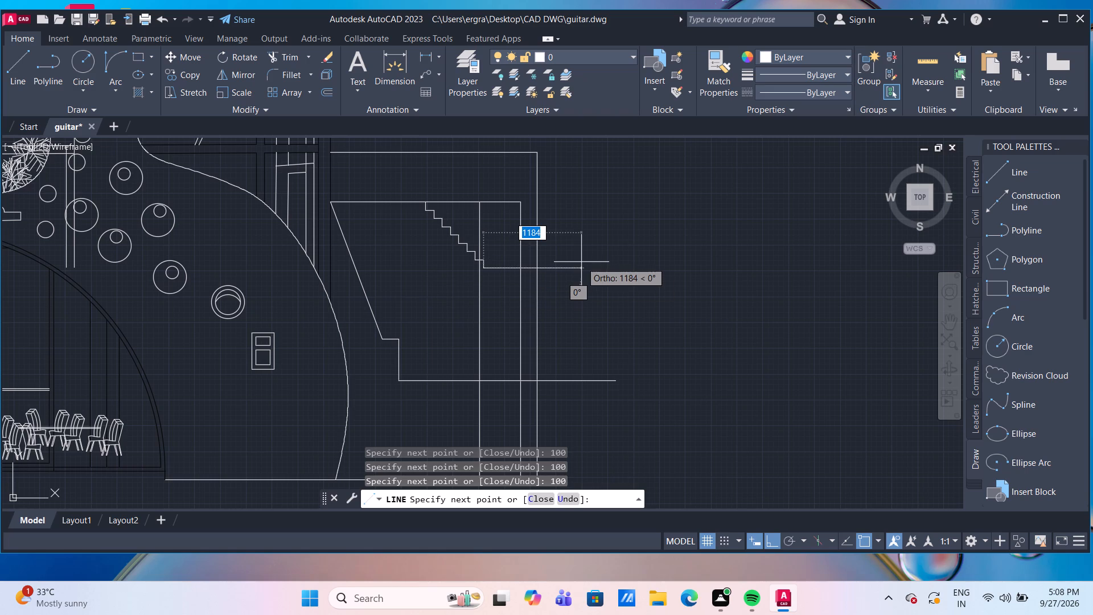
{"action": "type", "text": "100"}
{"action": "key", "text": "Return"}
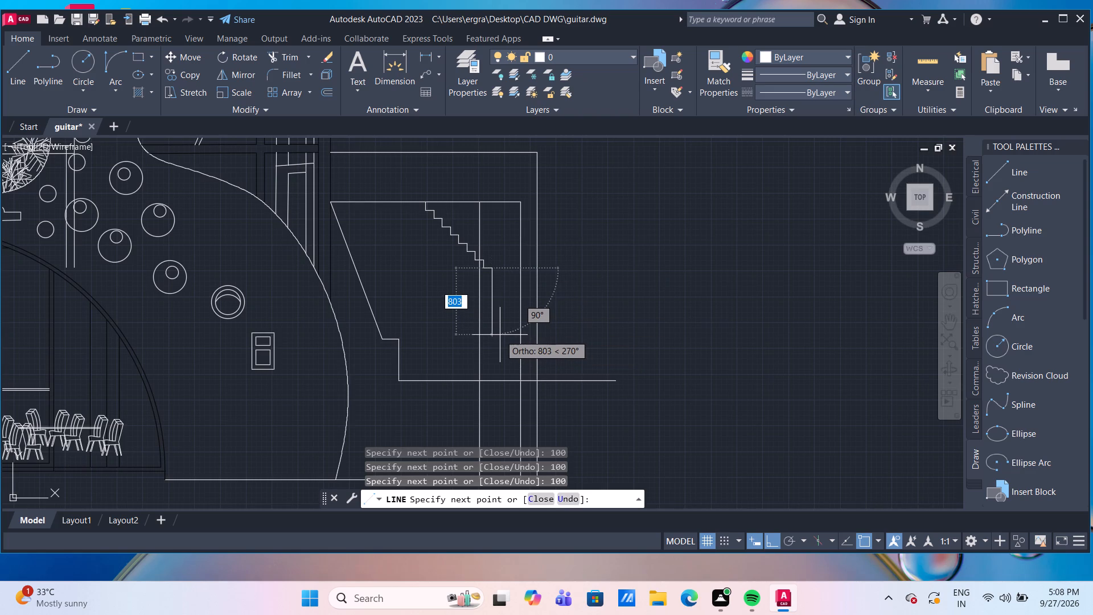
Extend the stair line by another three steps, each 100 down and 100 outward.
{"action": "type", "text": "100"}
{"action": "key", "text": "Return"}
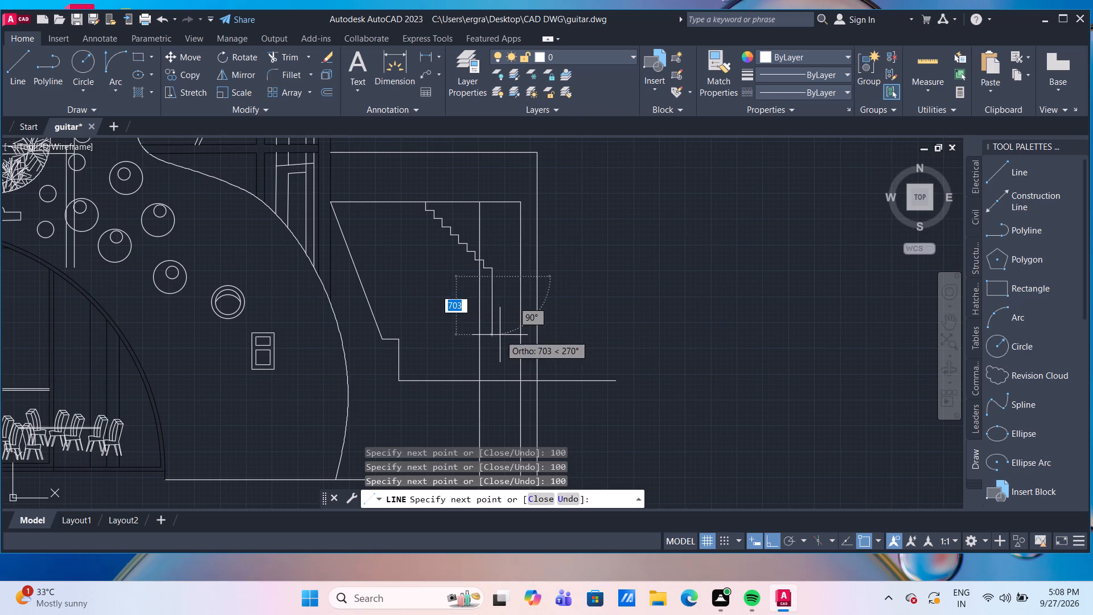
{"action": "type", "text": "100"}
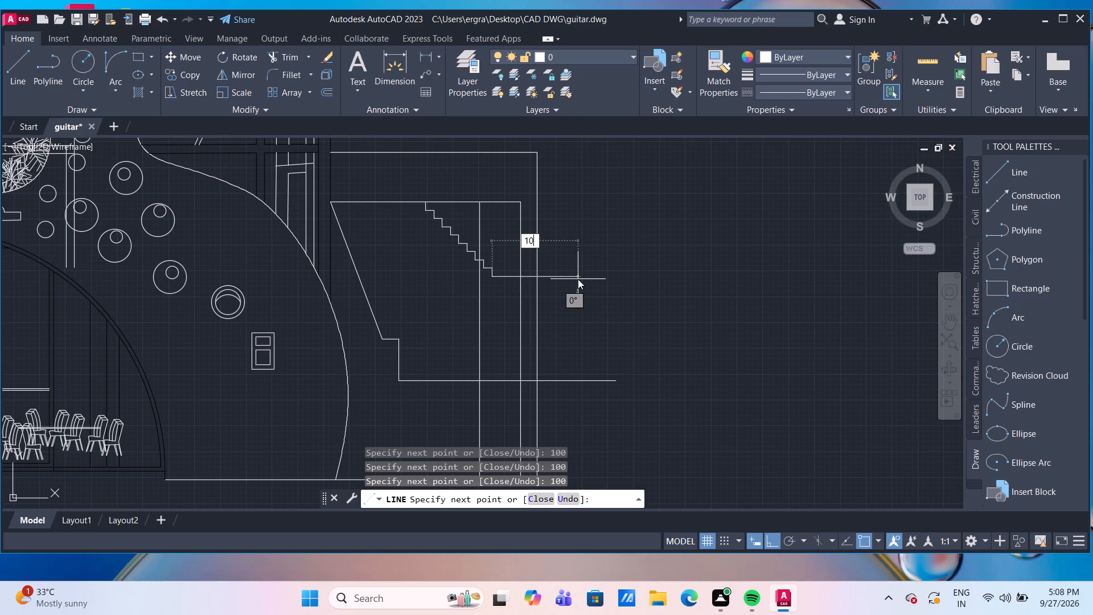
{"action": "key", "text": "Return"}
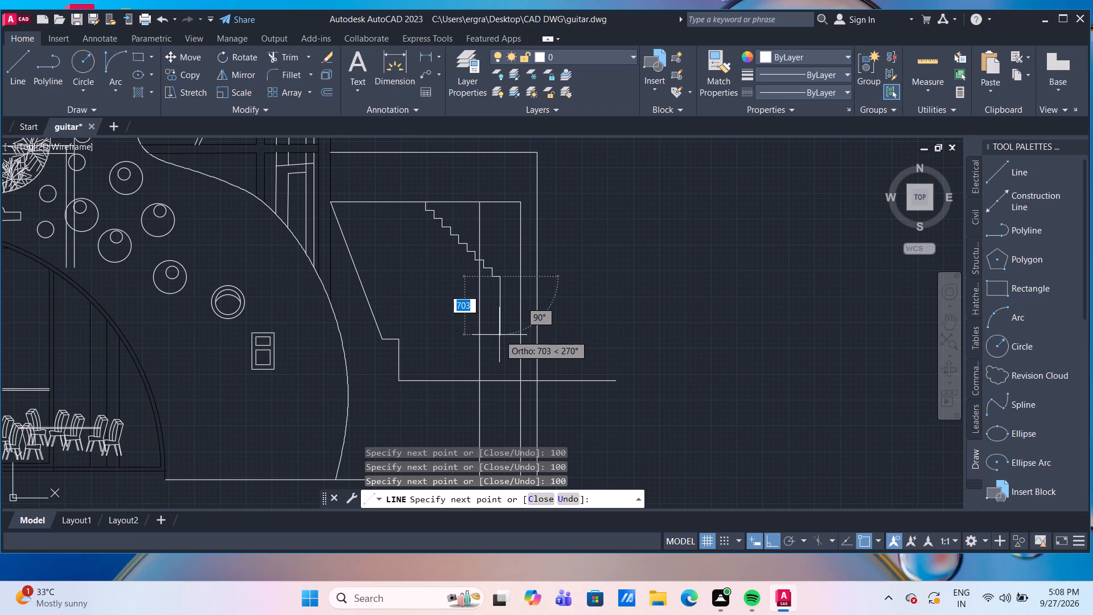
{"action": "type", "text": "100"}
{"action": "key", "text": "Return"}
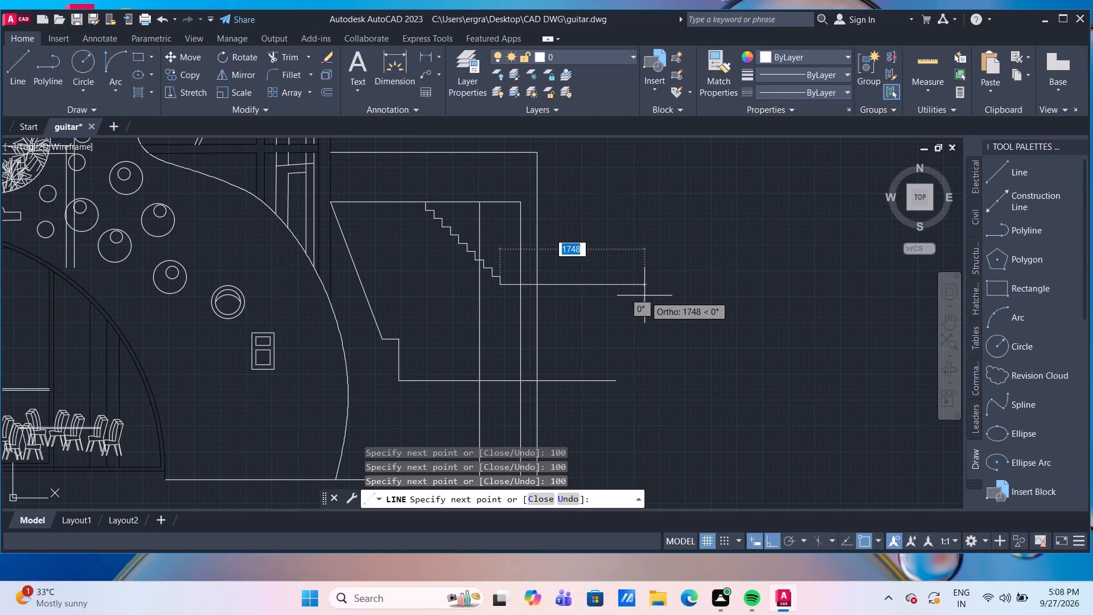
{"action": "type", "text": "100"}
{"action": "key", "text": "Return"}
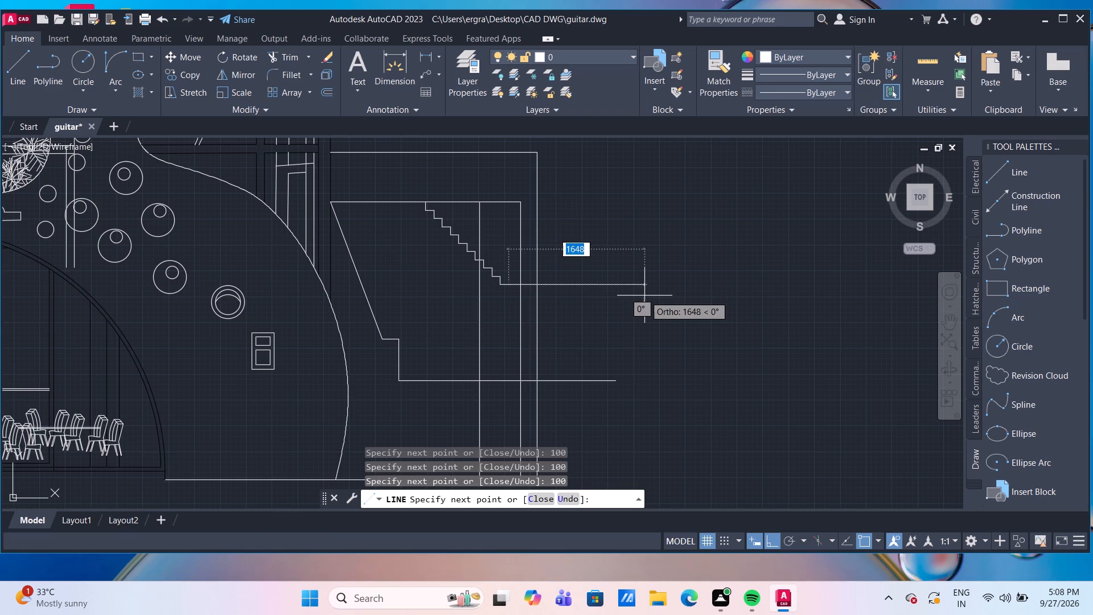
{"action": "type", "text": "100"}
{"action": "key", "text": "Return"}
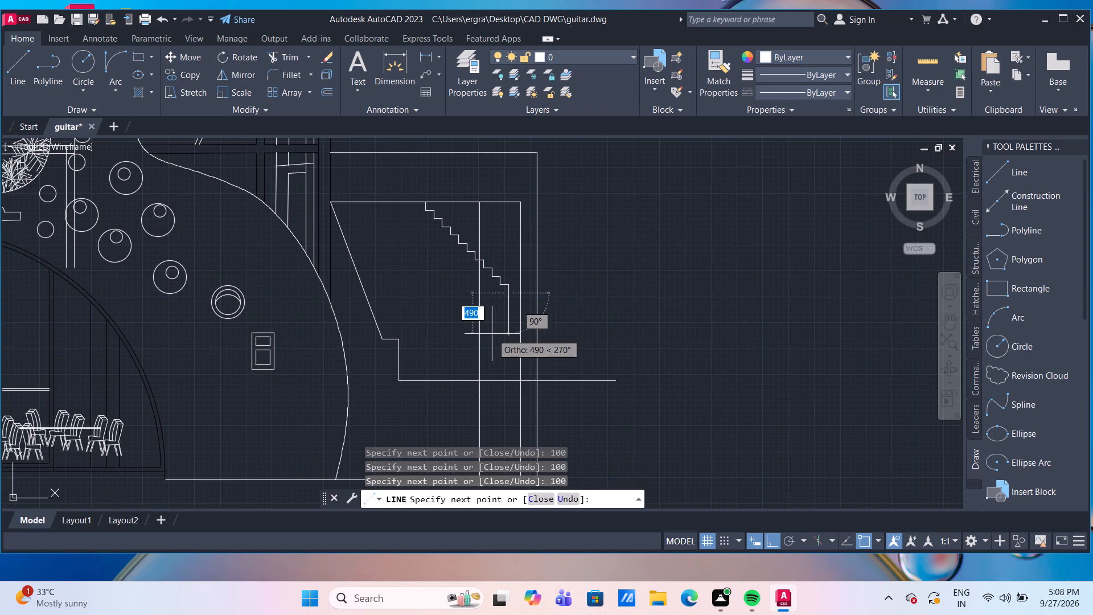
{"action": "type", "text": "100"}
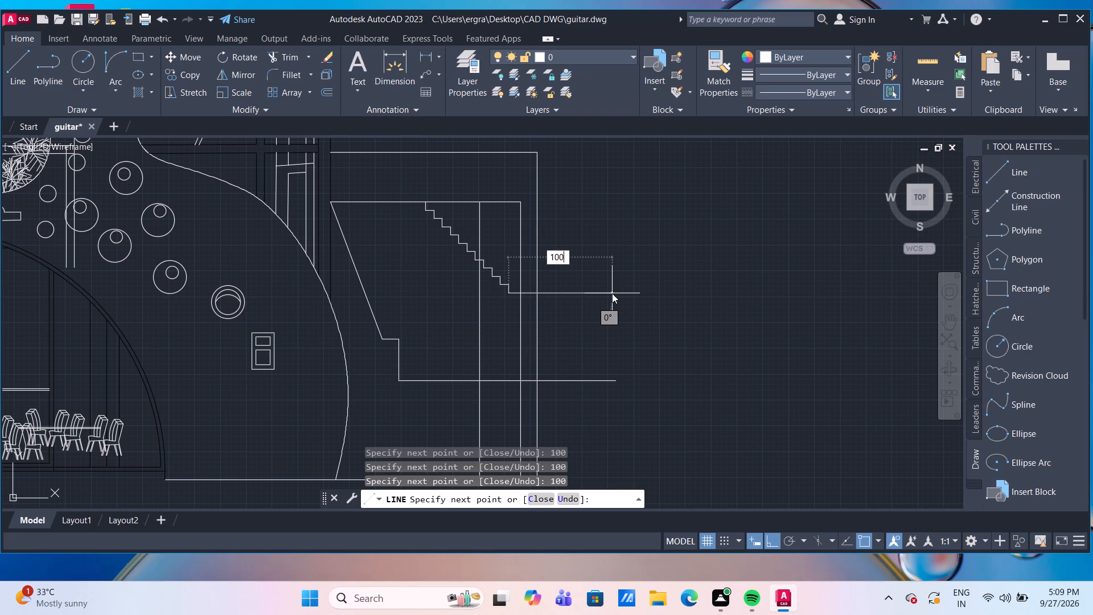
{"action": "key", "text": "Return"}
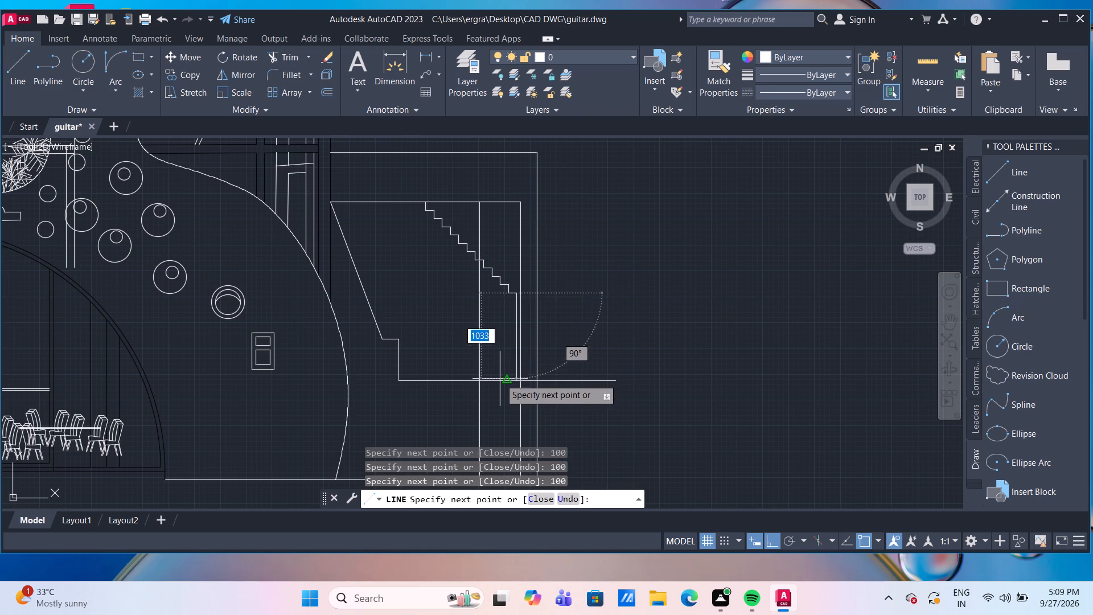
Add two more steps, each 100 down and 100 outward, and finish the stair line with a last segment 100 down.
{"action": "type", "text": "100"}
{"action": "key", "text": "Return"}
{"action": "type", "text": "100"}
{"action": "key", "text": "Return"}
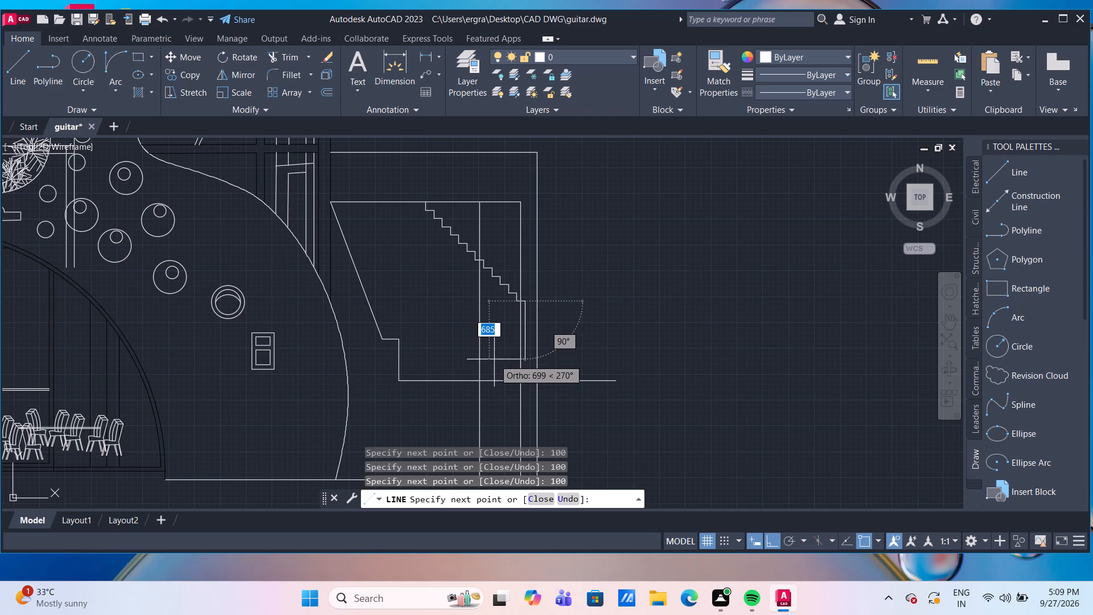
{"action": "type", "text": "100"}
{"action": "key", "text": "Return"}
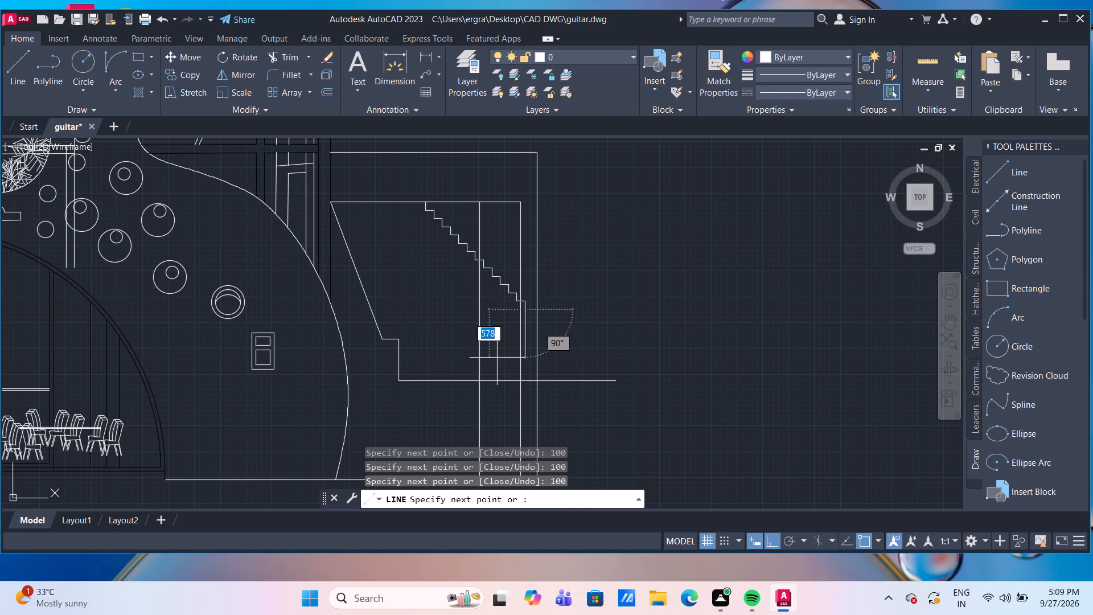
{"action": "type", "text": "100"}
{"action": "key", "text": "Return"}
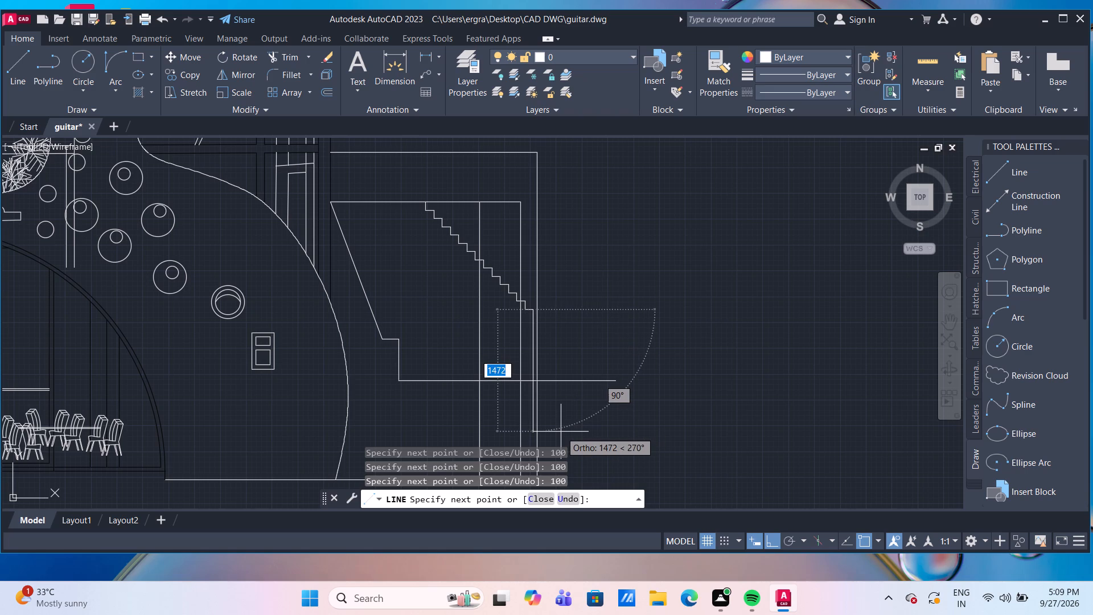
{"action": "type", "text": "100"}
{"action": "key", "text": "Return"}
{"action": "key", "text": "Return"}
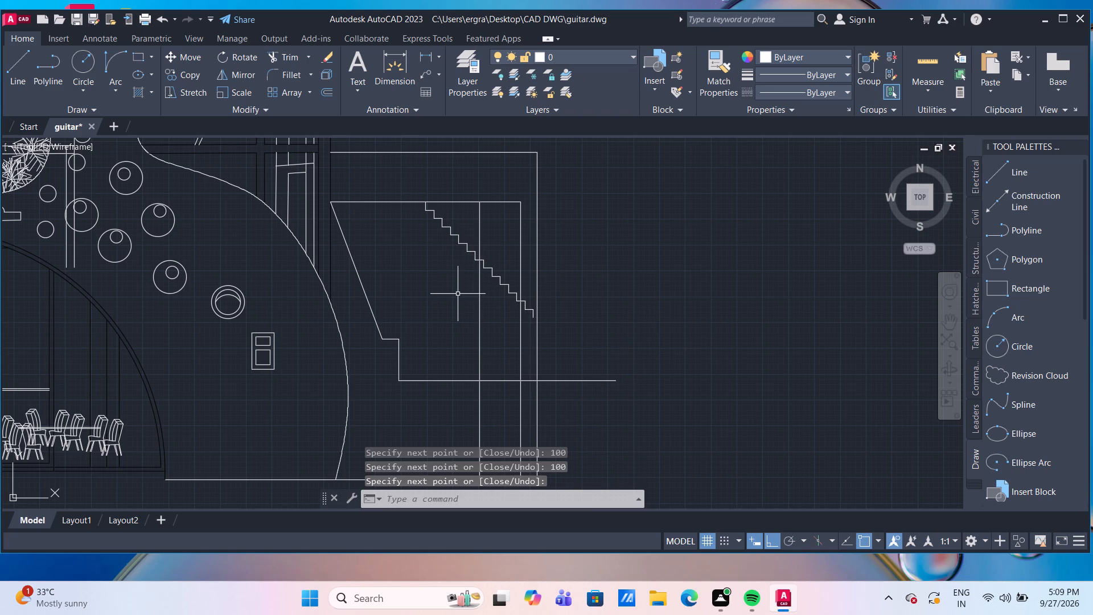
Select every segment of the staircase and move it about 347 horizontally toward the slanted line, using its lower end as base point.
{"action": "middle_click_drag", "start_coordinate": [455, 268], "coordinate": [367, 265]}
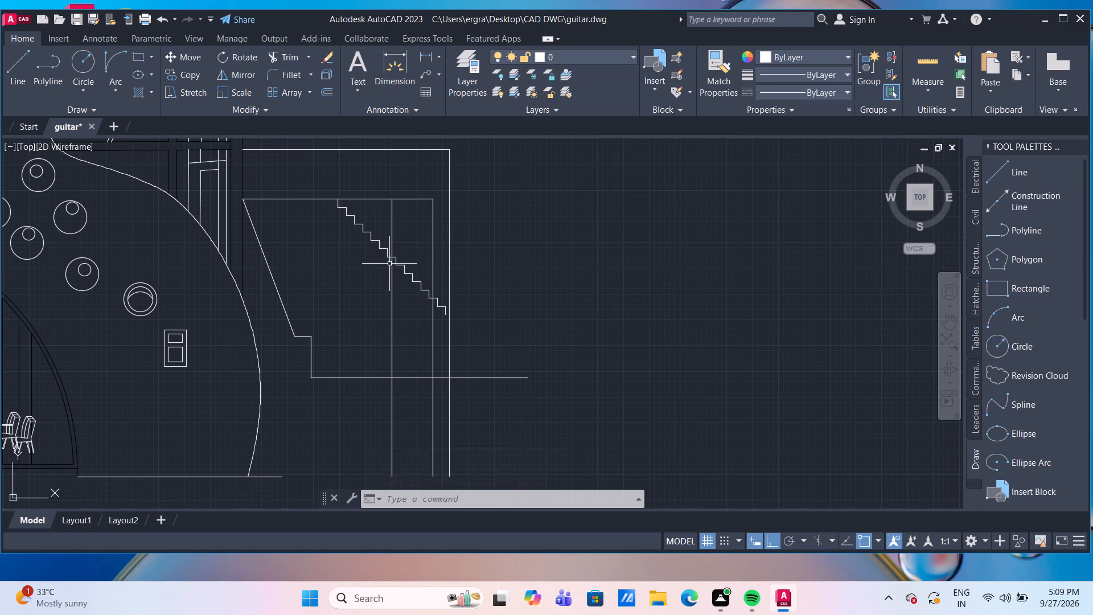
{"action": "left_click", "coordinate": [389, 264]}
{"action": "key", "text": "Escape"}
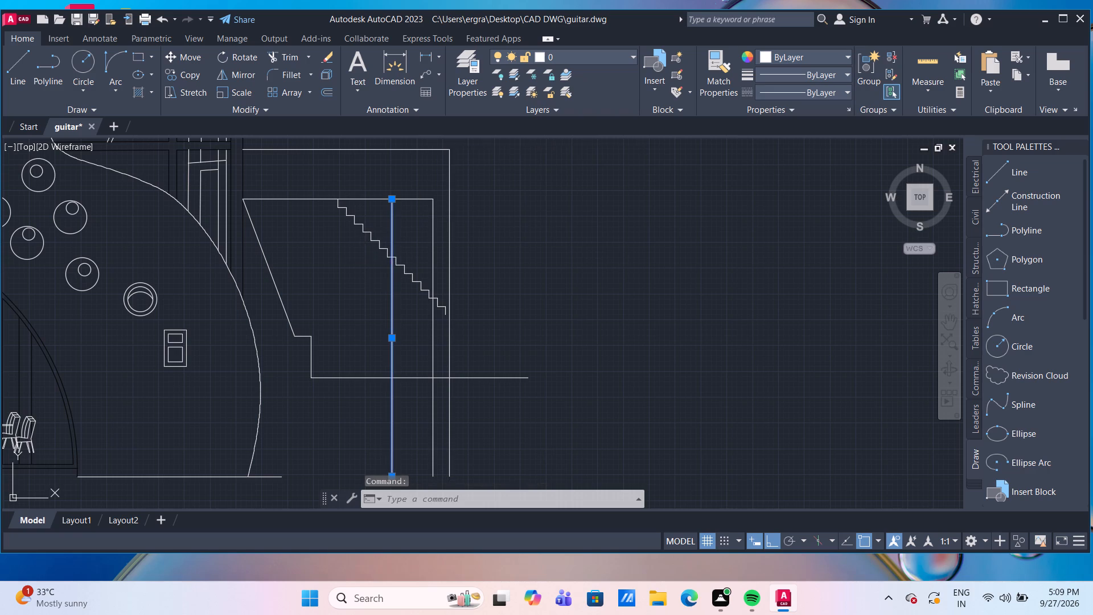
{"action": "scroll", "coordinate": [379, 256], "scroll_direction": "up", "scroll_amount": 1}
{"action": "left_click", "coordinate": [386, 265]}
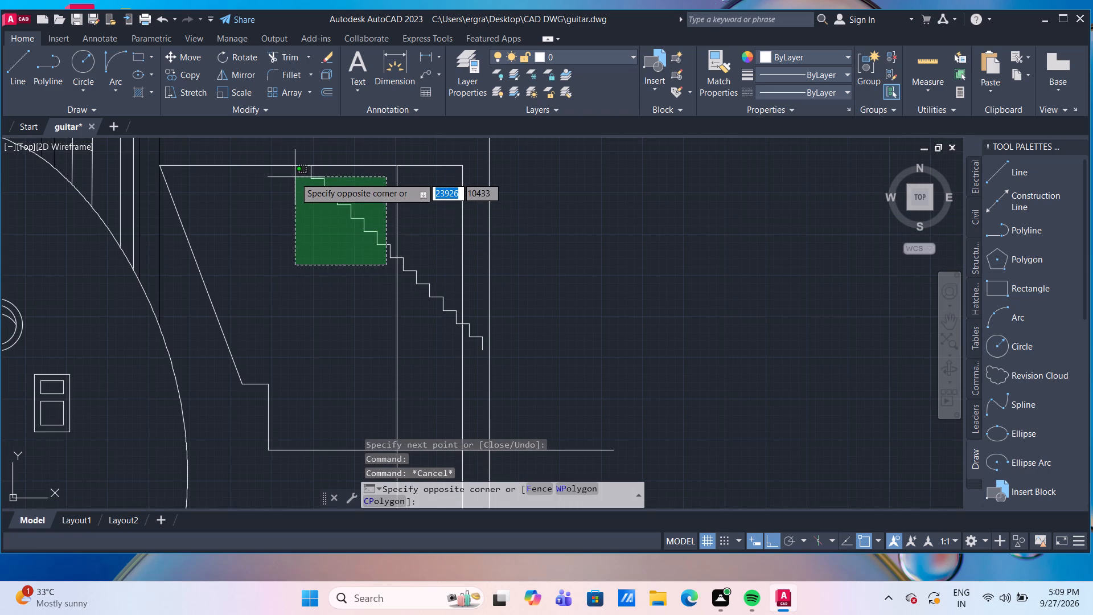
{"action": "left_click", "coordinate": [292, 175]}
{"action": "scroll", "coordinate": [432, 280], "scroll_direction": "up", "scroll_amount": 2}
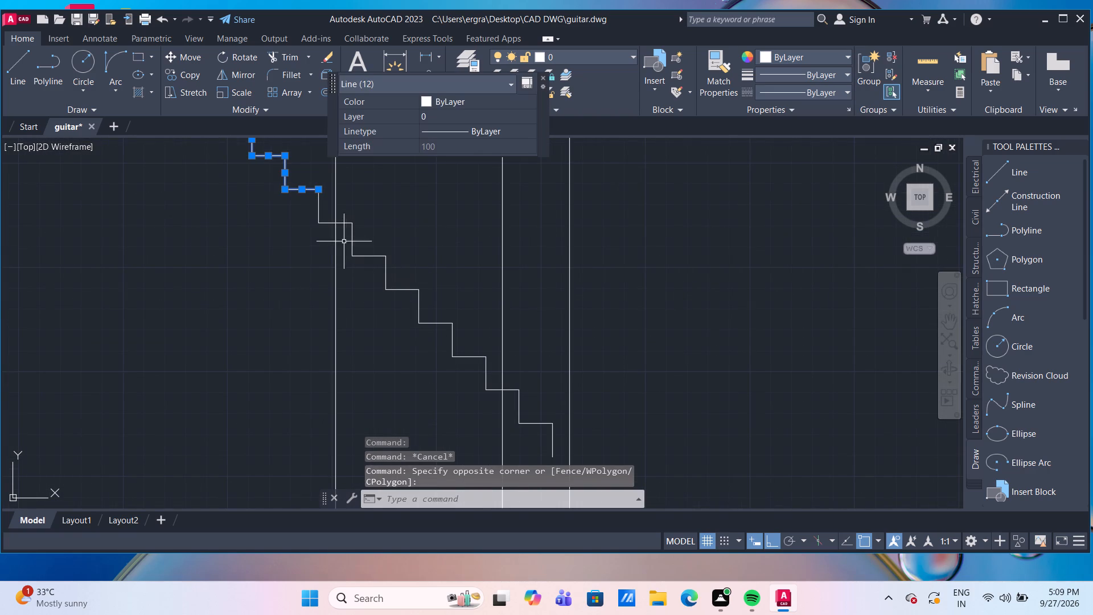
{"action": "left_click", "coordinate": [327, 236]}
{"action": "left_click", "coordinate": [307, 199]}
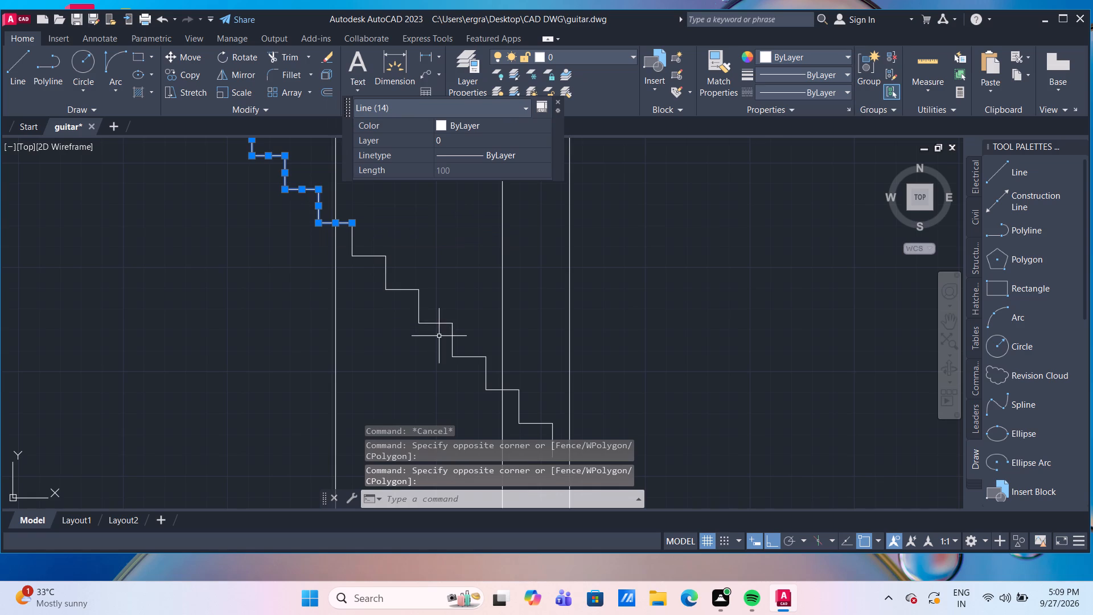
{"action": "scroll", "coordinate": [439, 336], "scroll_direction": "down", "scroll_amount": 1}
{"action": "middle_click_drag", "start_coordinate": [439, 336], "coordinate": [376, 282]}
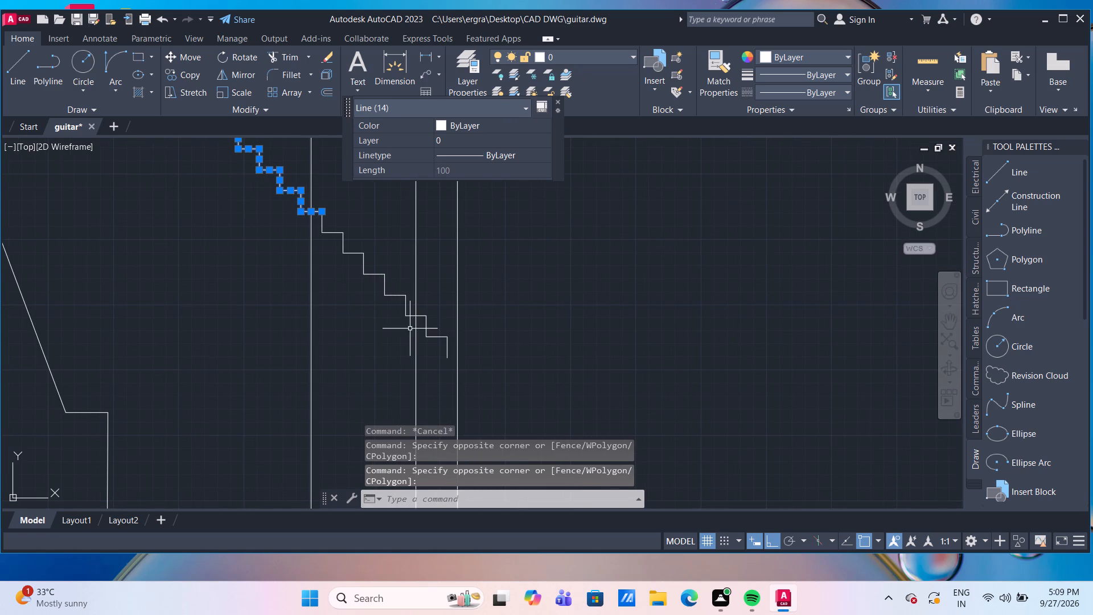
{"action": "left_click_drag", "start_coordinate": [410, 329], "coordinate": [397, 314]}
{"action": "left_click", "coordinate": [319, 206]}
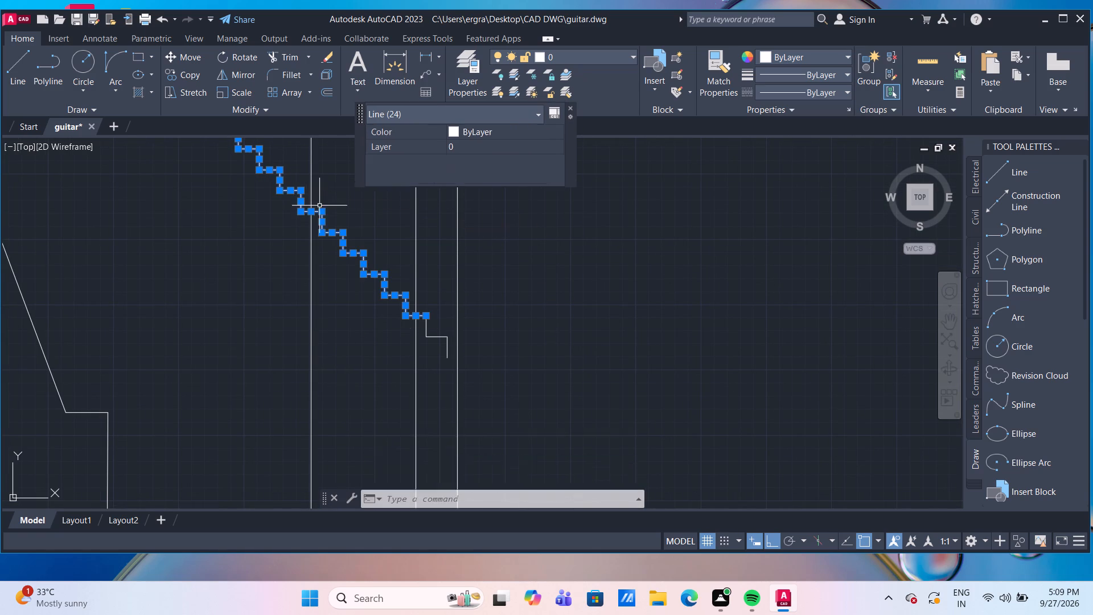
{"action": "scroll", "coordinate": [435, 323], "scroll_direction": "up", "scroll_amount": 2}
{"action": "left_click_drag", "start_coordinate": [468, 383], "coordinate": [453, 371]}
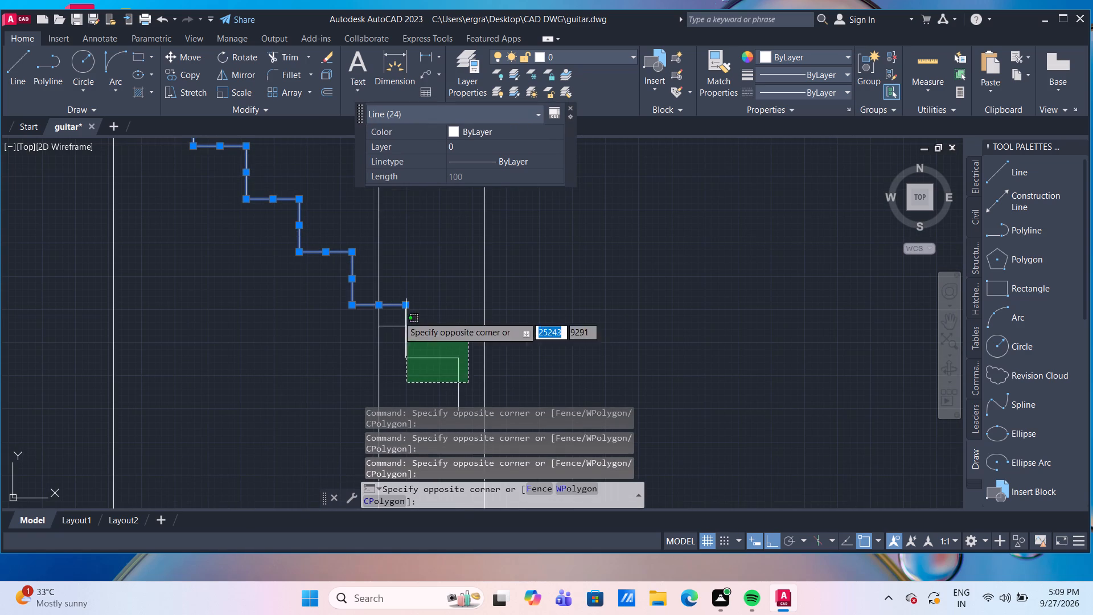
{"action": "left_click", "coordinate": [393, 280]}
{"action": "scroll", "coordinate": [393, 280], "scroll_direction": "down", "scroll_amount": 4}
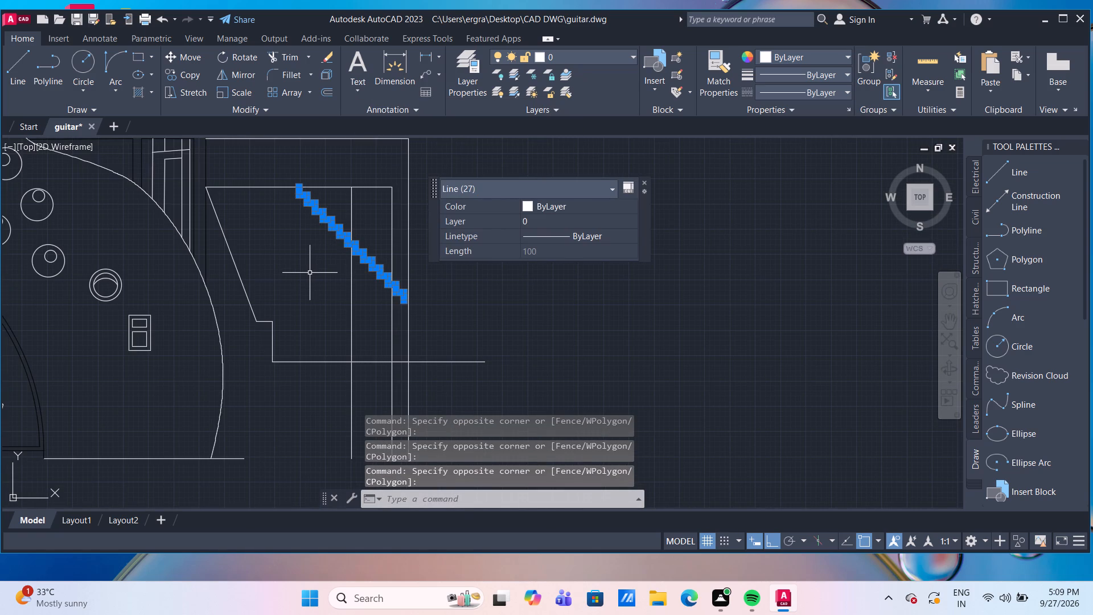
{"action": "key", "text": "m"}
{"action": "key", "text": "Return"}
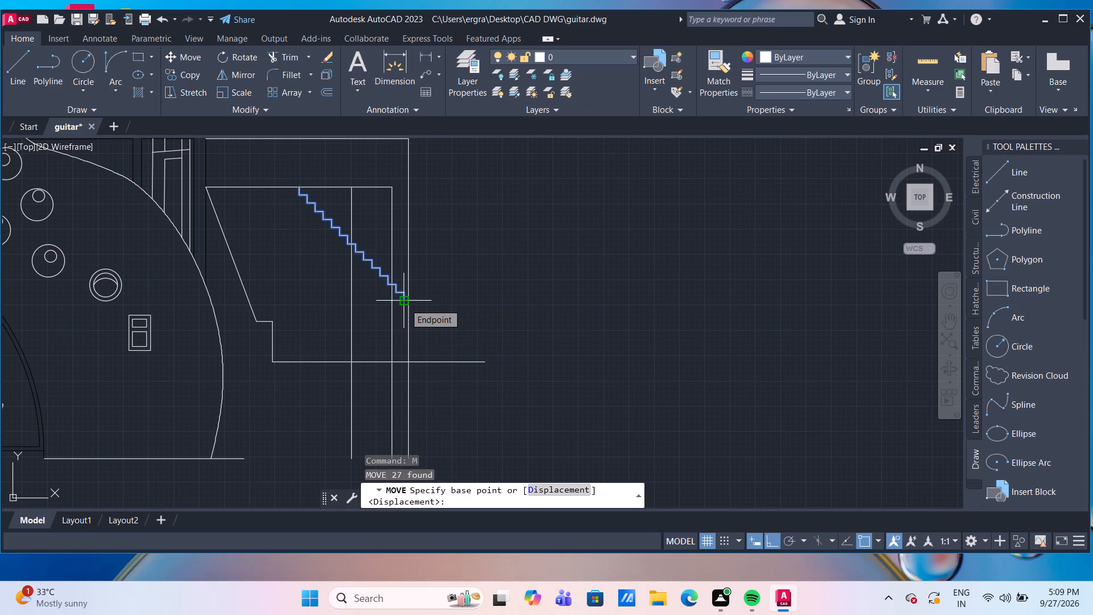
{"action": "left_click", "coordinate": [405, 304]}
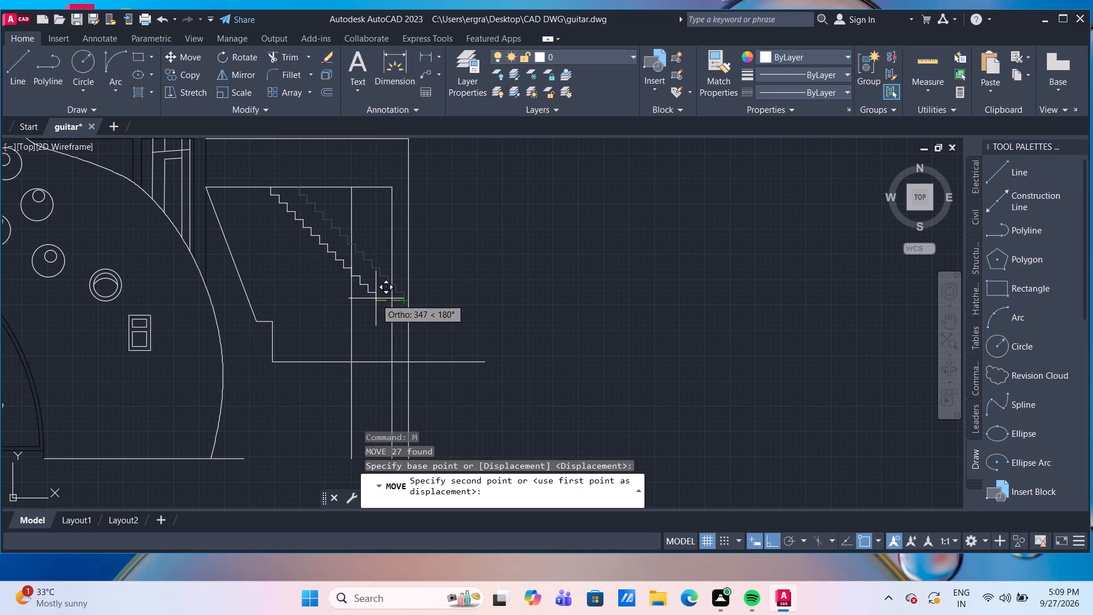
{"action": "left_click", "coordinate": [376, 298]}
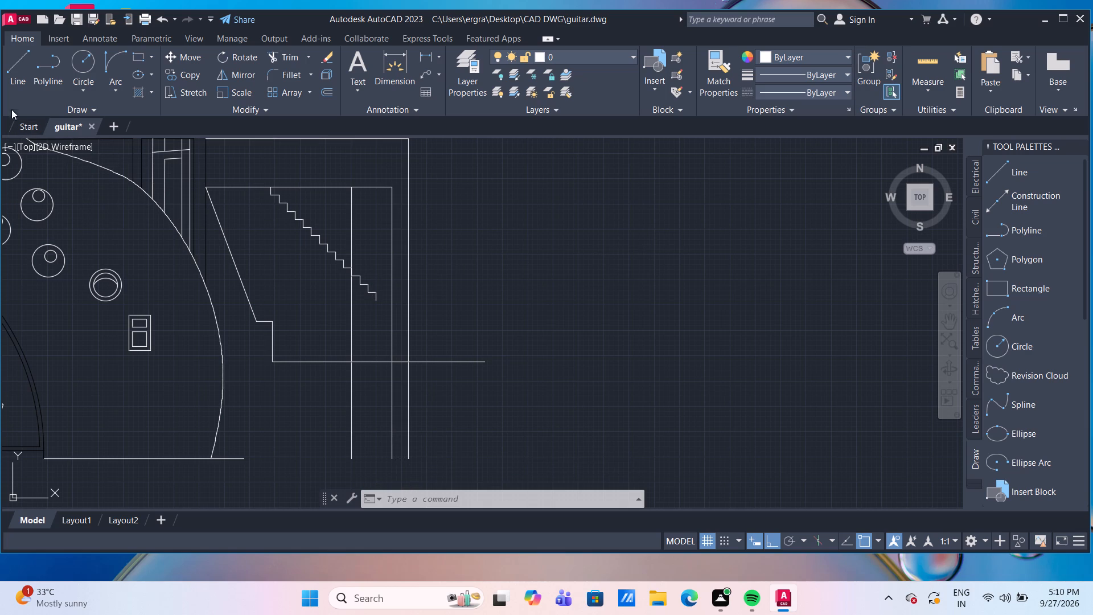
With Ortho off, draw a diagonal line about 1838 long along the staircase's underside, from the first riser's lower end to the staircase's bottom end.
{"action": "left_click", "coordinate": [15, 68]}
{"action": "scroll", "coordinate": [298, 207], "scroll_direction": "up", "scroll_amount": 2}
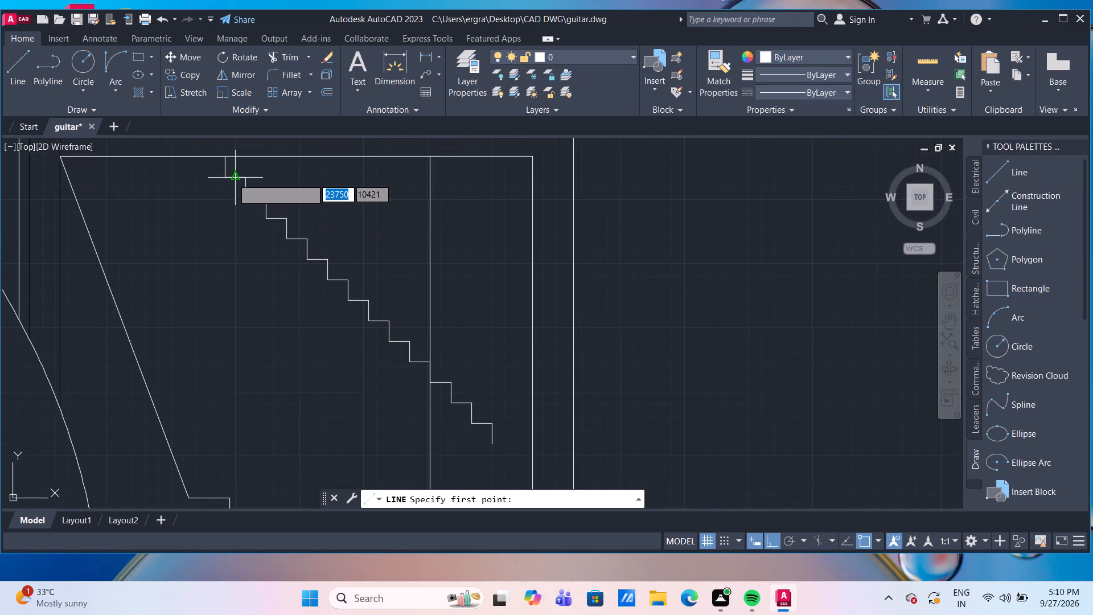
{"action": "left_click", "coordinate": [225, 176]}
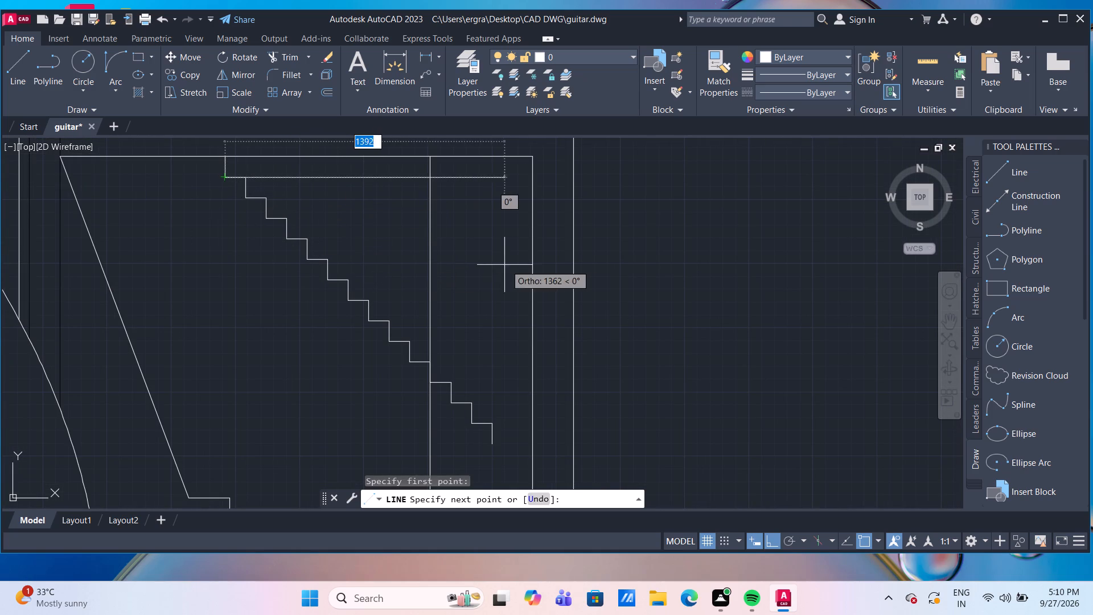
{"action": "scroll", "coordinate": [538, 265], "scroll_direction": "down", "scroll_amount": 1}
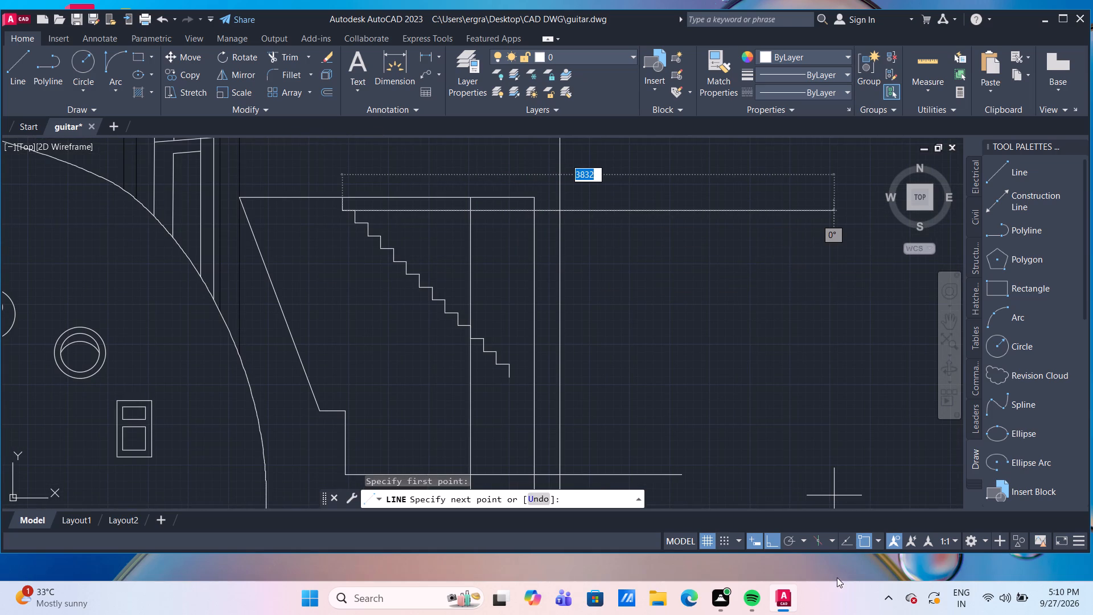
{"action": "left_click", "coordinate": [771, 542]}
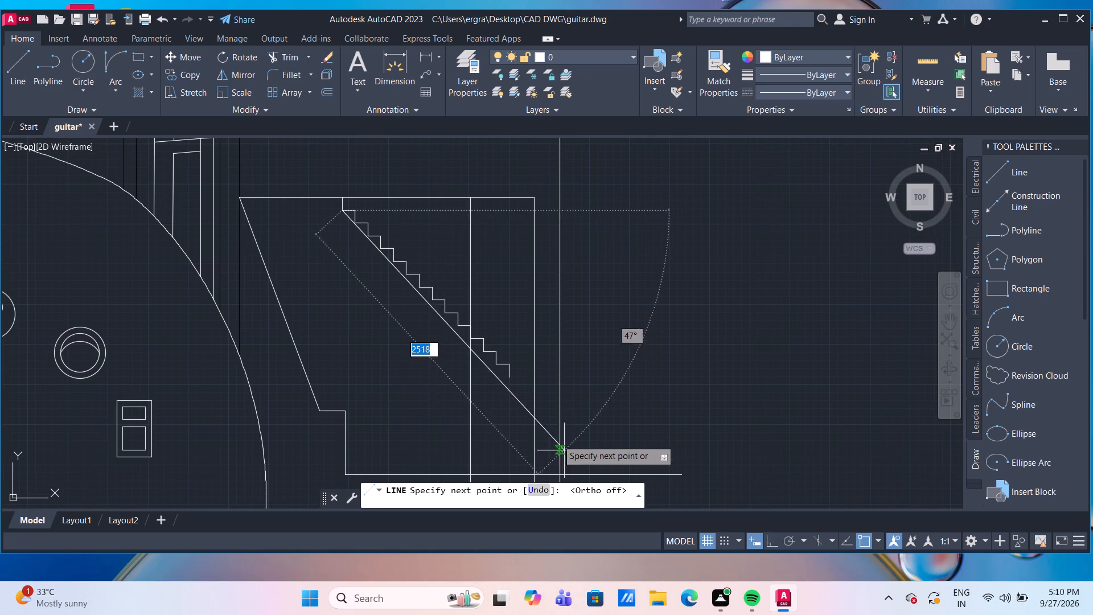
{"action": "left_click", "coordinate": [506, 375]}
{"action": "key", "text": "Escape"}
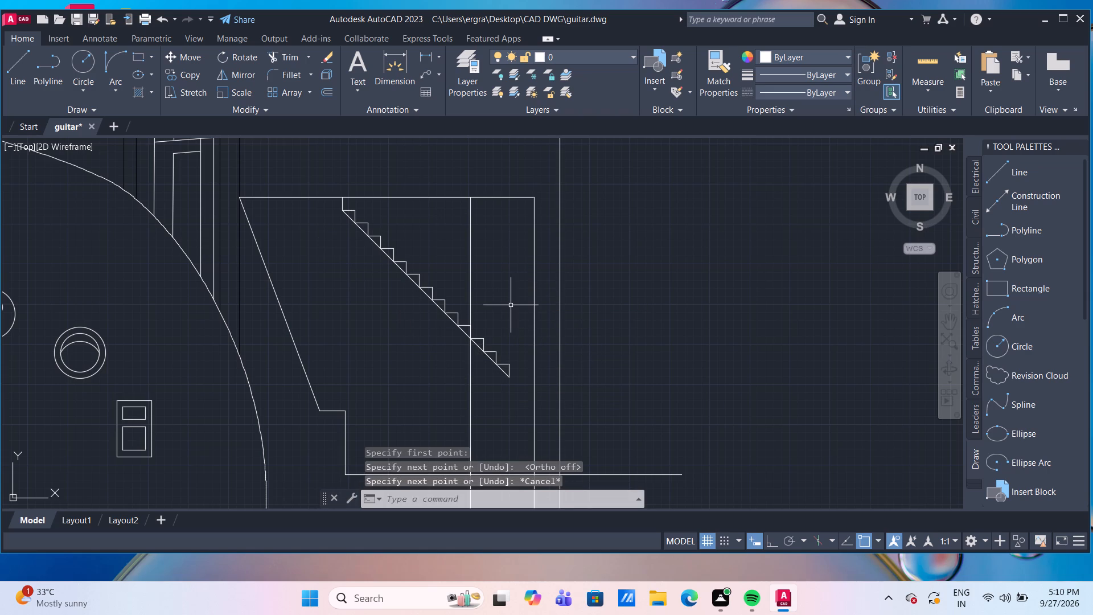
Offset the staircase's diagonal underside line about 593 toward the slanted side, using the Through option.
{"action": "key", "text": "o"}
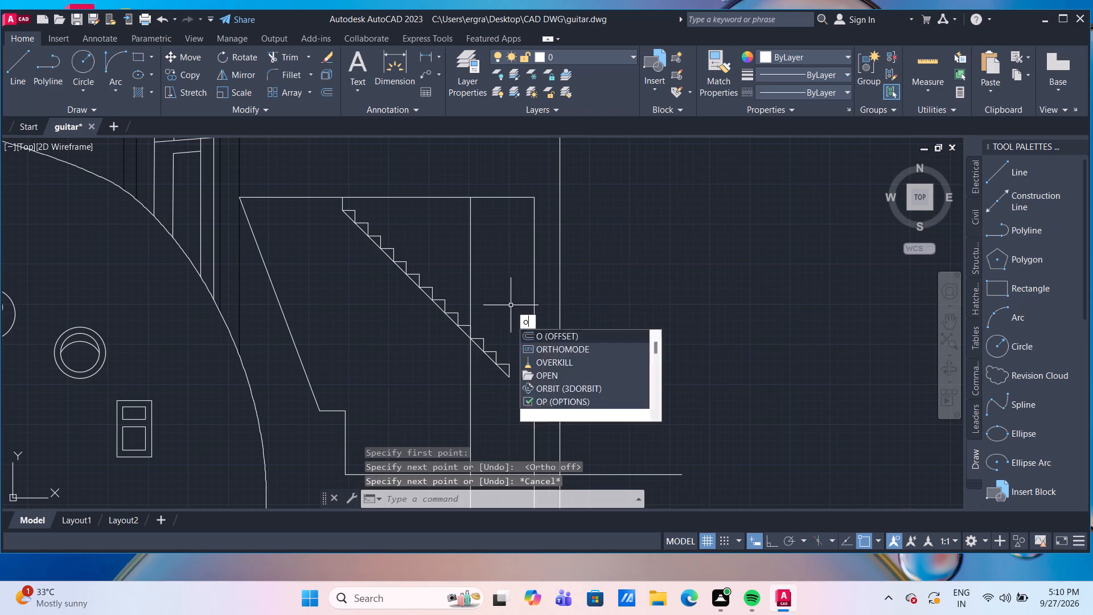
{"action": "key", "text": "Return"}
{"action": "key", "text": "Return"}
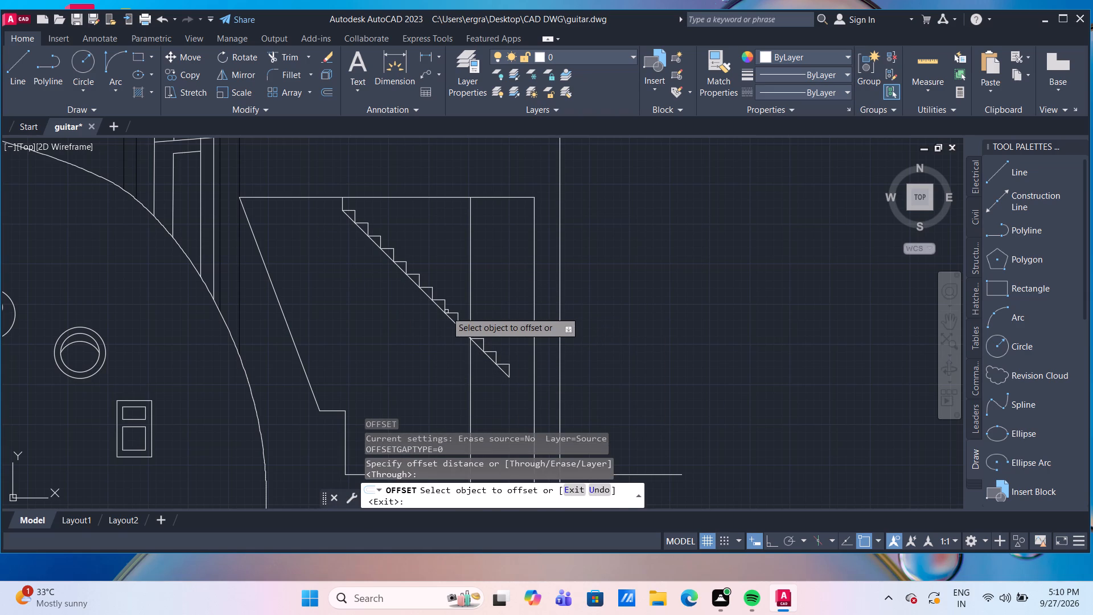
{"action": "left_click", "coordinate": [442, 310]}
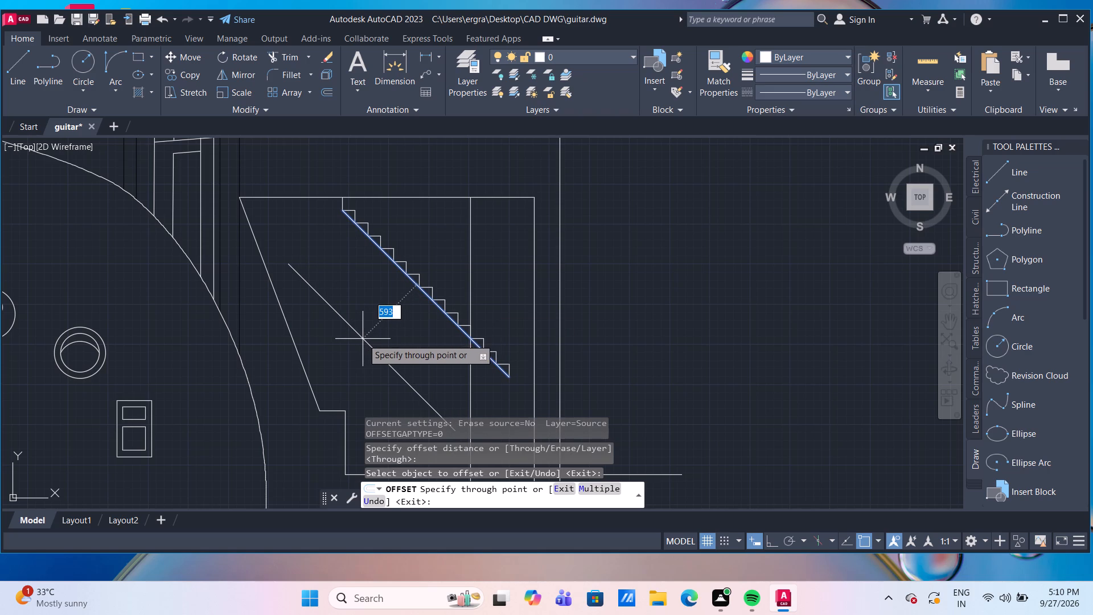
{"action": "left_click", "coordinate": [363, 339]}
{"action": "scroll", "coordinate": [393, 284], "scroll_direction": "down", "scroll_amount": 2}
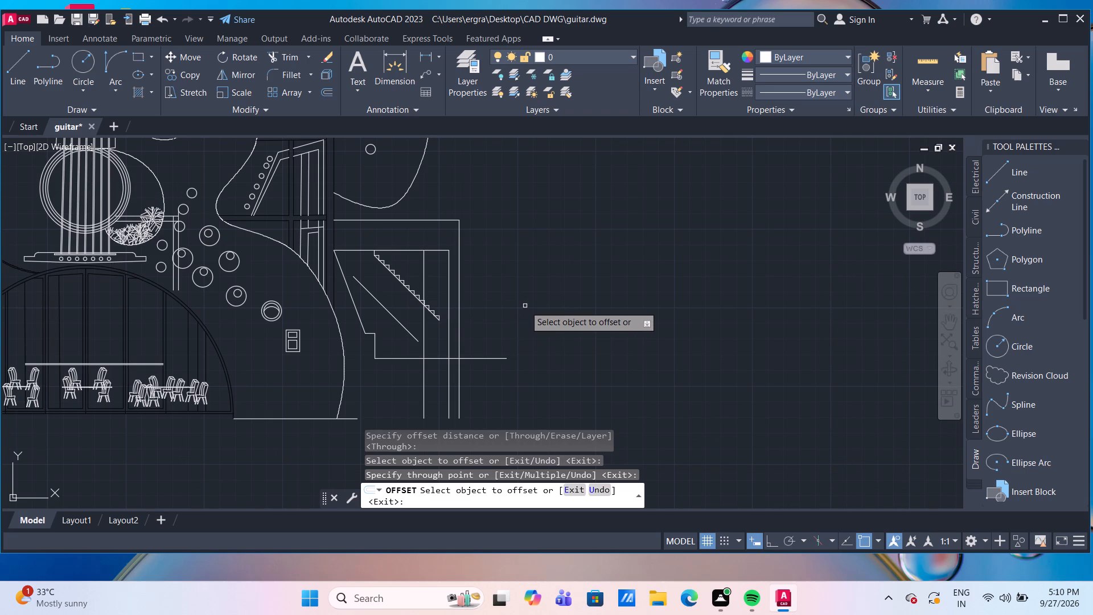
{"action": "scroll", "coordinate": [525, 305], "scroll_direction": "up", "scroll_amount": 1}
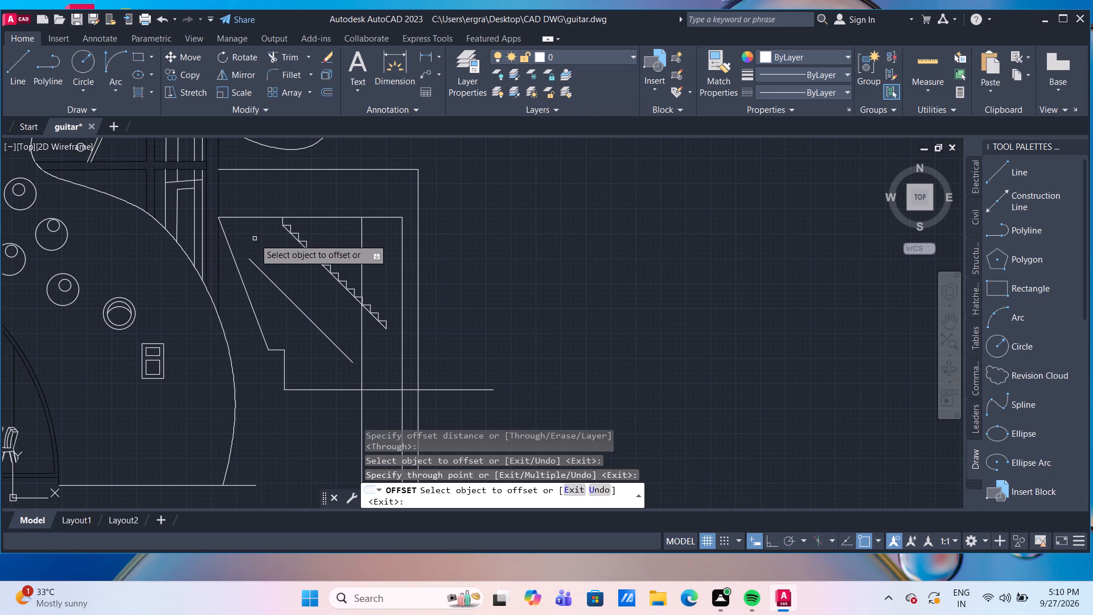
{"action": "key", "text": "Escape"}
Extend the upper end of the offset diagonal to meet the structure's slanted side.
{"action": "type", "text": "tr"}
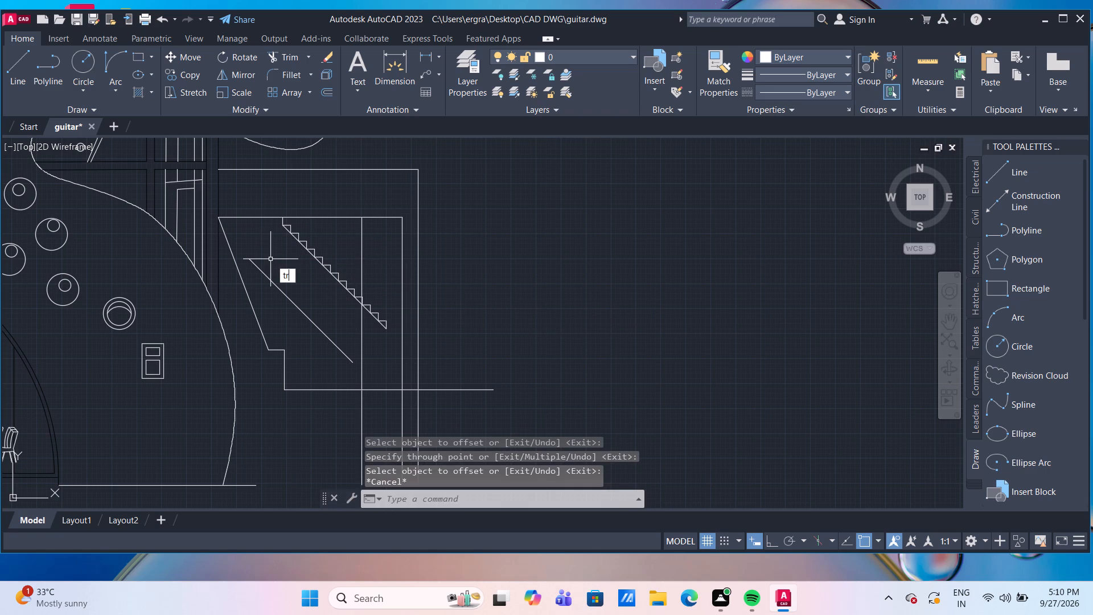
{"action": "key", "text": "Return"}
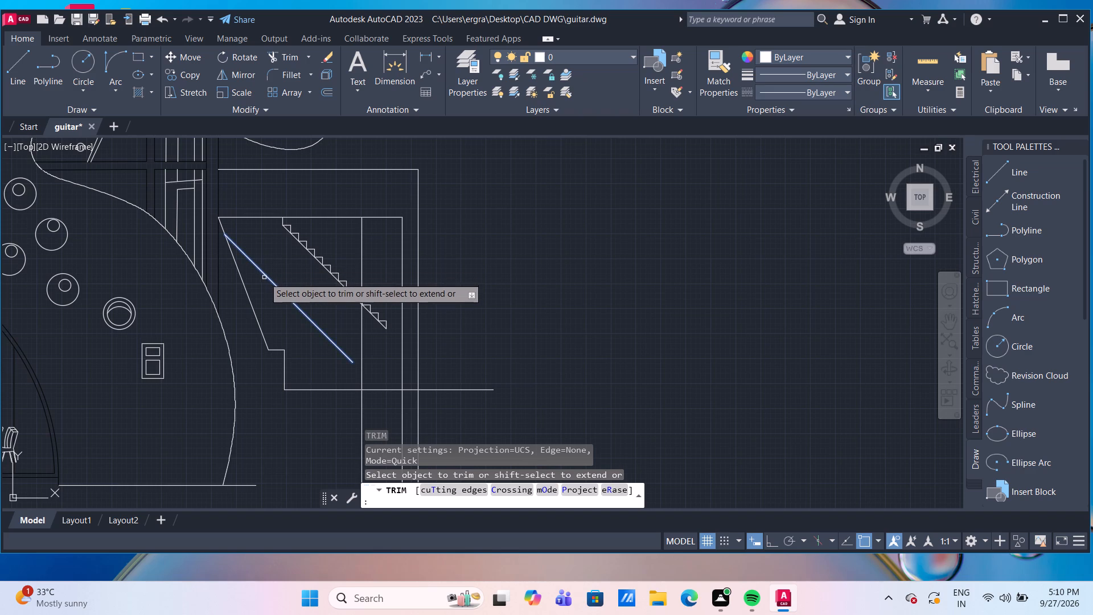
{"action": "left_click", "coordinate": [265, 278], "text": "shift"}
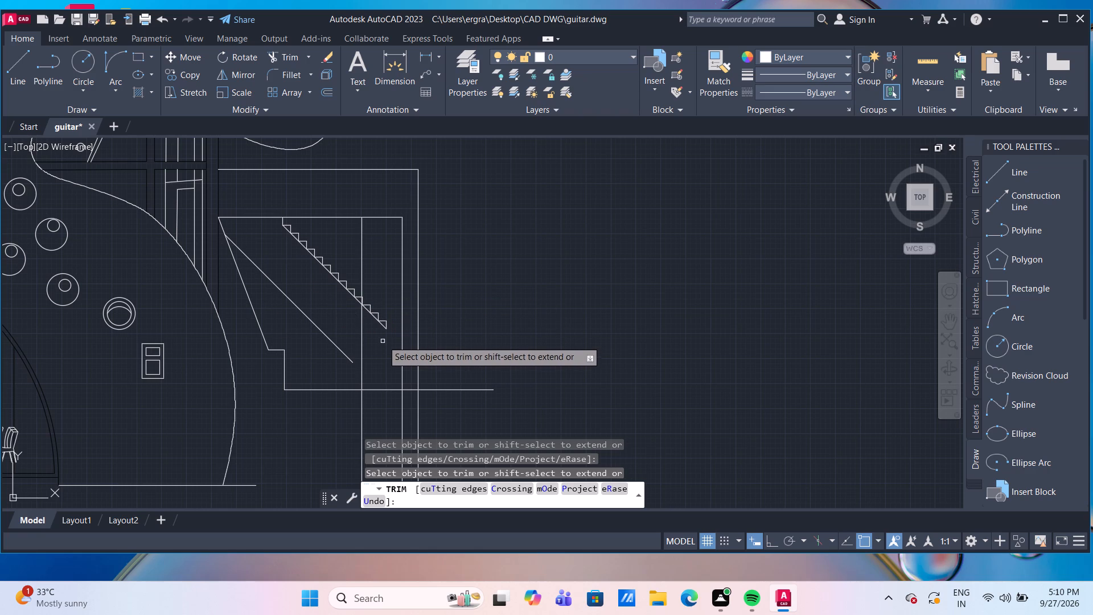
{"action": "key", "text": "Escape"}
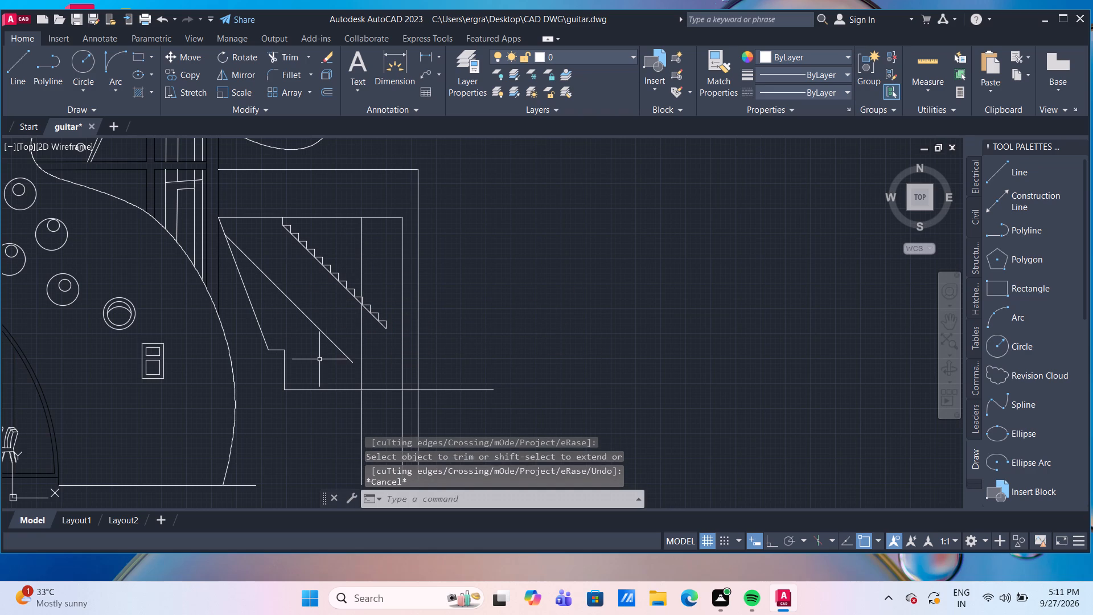
Select all the staircase segments together with both diagonal lines and delete them.
{"action": "left_click_drag", "start_coordinate": [324, 355], "coordinate": [307, 301]}
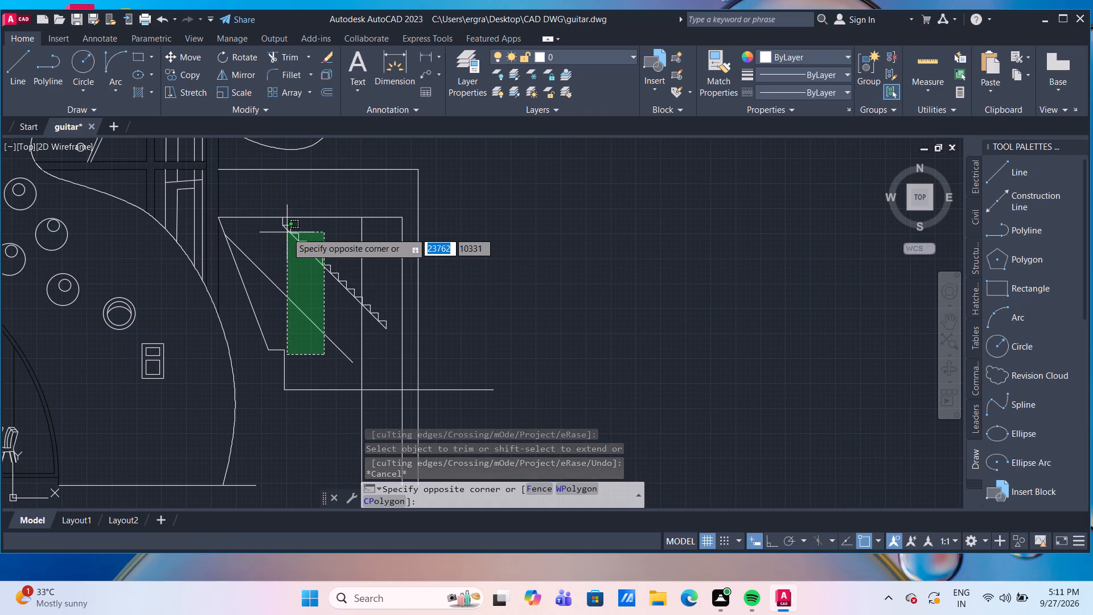
{"action": "left_click", "coordinate": [299, 236]}
{"action": "scroll", "coordinate": [290, 216], "scroll_direction": "up", "scroll_amount": 2}
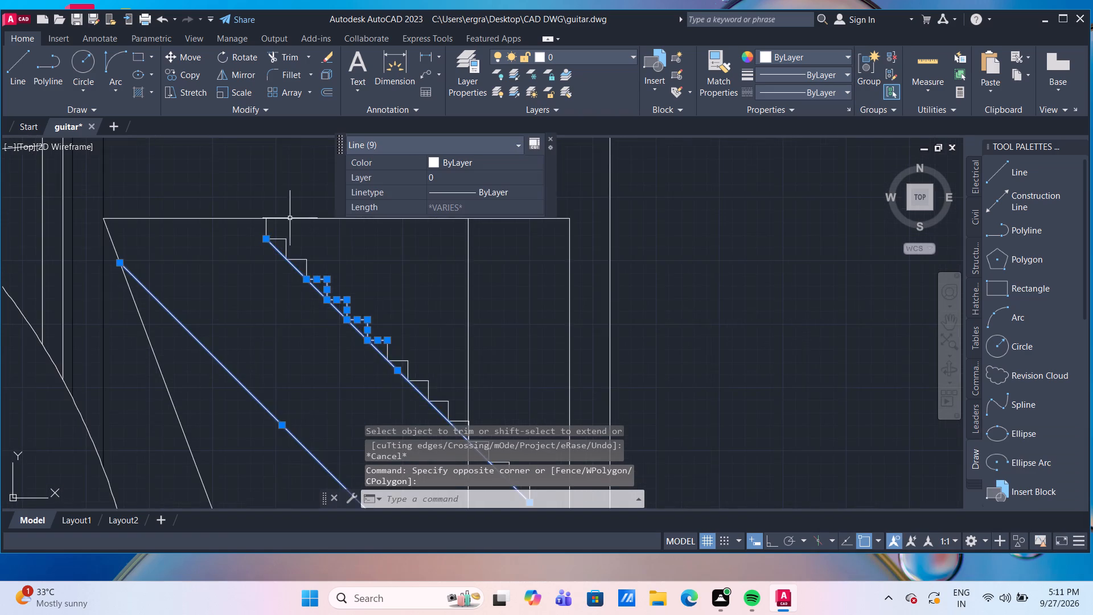
{"action": "scroll", "coordinate": [302, 248], "scroll_direction": "up", "scroll_amount": 1}
{"action": "left_click", "coordinate": [322, 277]}
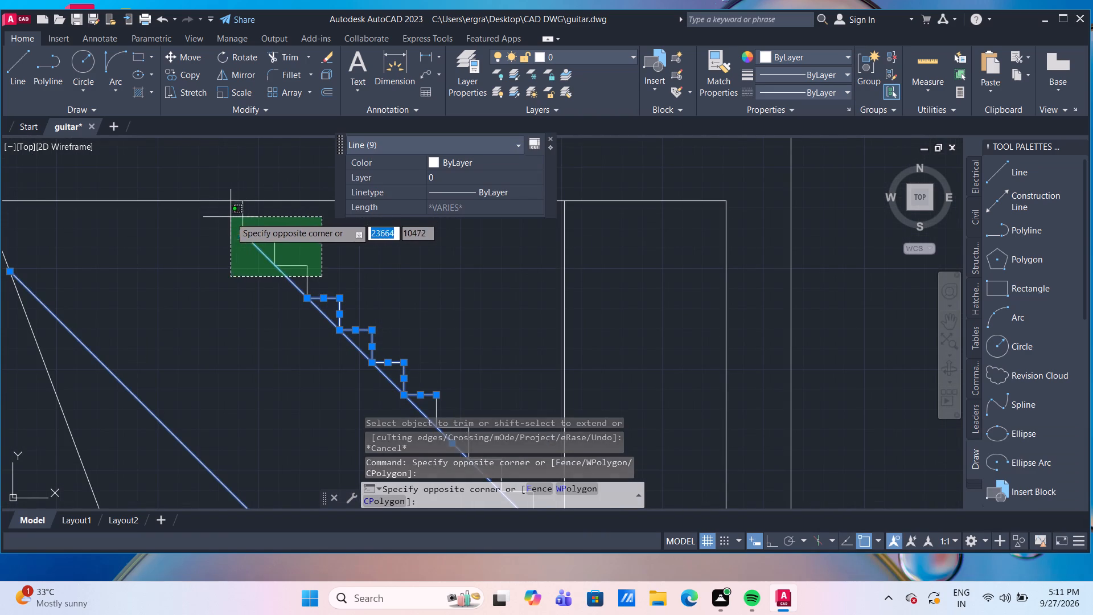
{"action": "left_click_drag", "start_coordinate": [231, 217], "coordinate": [222, 232]}
{"action": "scroll", "coordinate": [216, 256], "scroll_direction": "down", "scroll_amount": 3}
{"action": "middle_click_drag", "start_coordinate": [232, 320], "coordinate": [70, 214]}
{"action": "scroll", "coordinate": [70, 214], "scroll_direction": "down", "scroll_amount": 1}
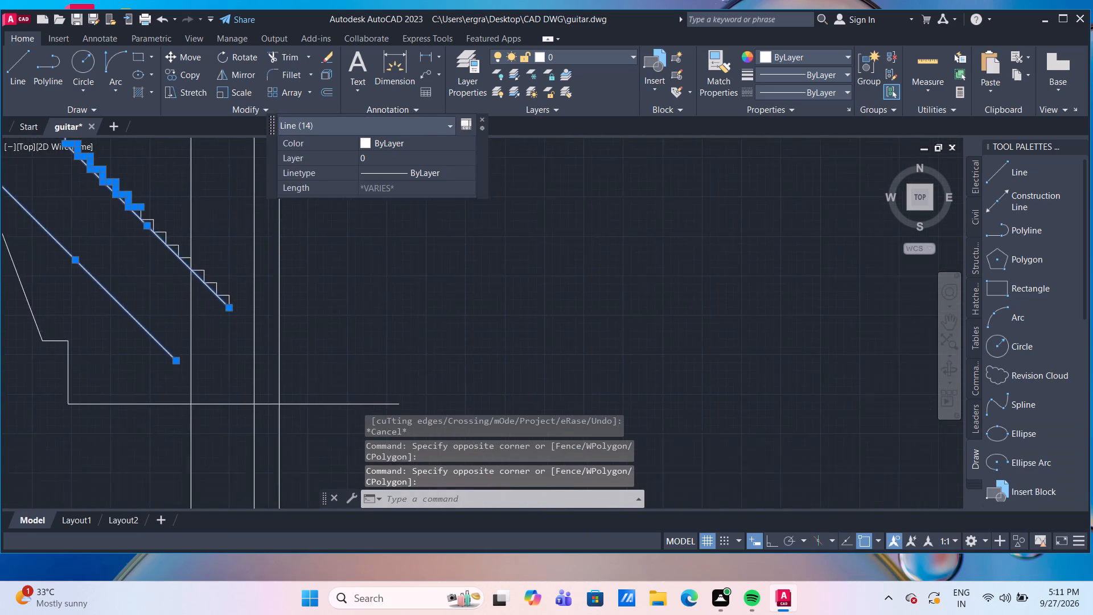
{"action": "scroll", "coordinate": [146, 247], "scroll_direction": "up", "scroll_amount": 3}
{"action": "middle_click_drag", "start_coordinate": [124, 220], "coordinate": [150, 246]}
{"action": "left_click_drag", "start_coordinate": [155, 276], "coordinate": [143, 252]}
{"action": "middle_click_drag", "start_coordinate": [66, 171], "coordinate": [70, 204]}
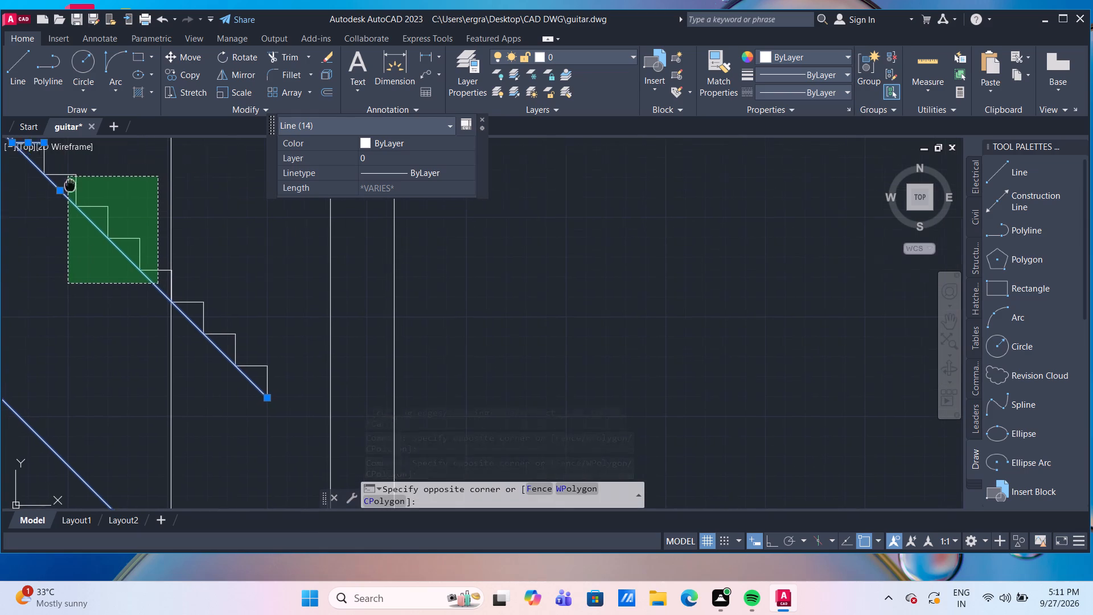
{"action": "middle_click_drag", "start_coordinate": [70, 204], "coordinate": [70, 259]}
{"action": "left_click", "coordinate": [40, 243]}
{"action": "scroll", "coordinate": [220, 383], "scroll_direction": "up", "scroll_amount": 1}
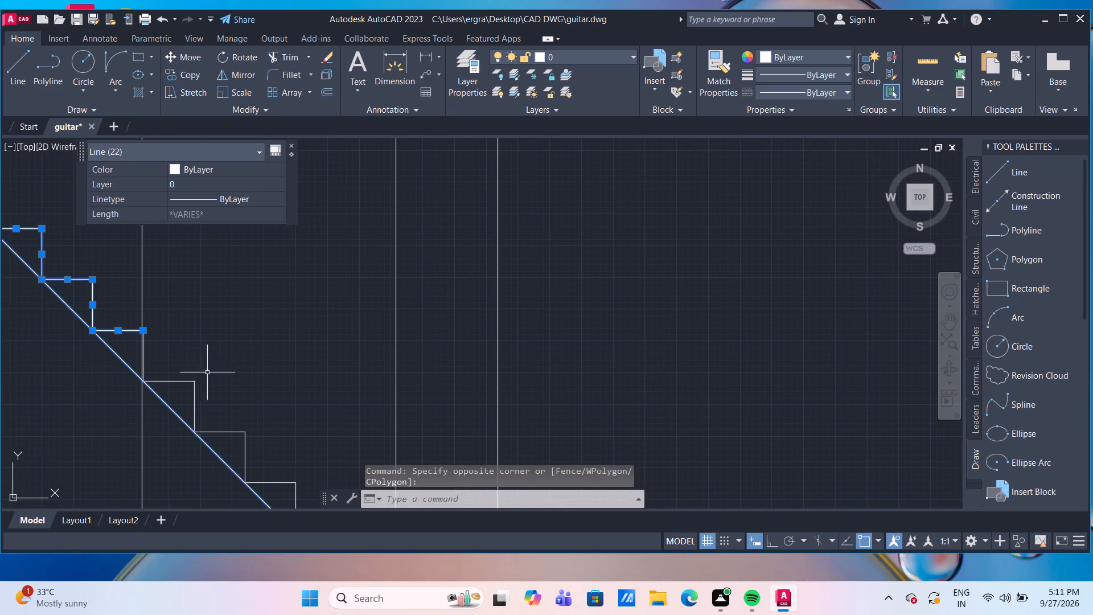
{"action": "scroll", "coordinate": [146, 354], "scroll_direction": "up", "scroll_amount": 3}
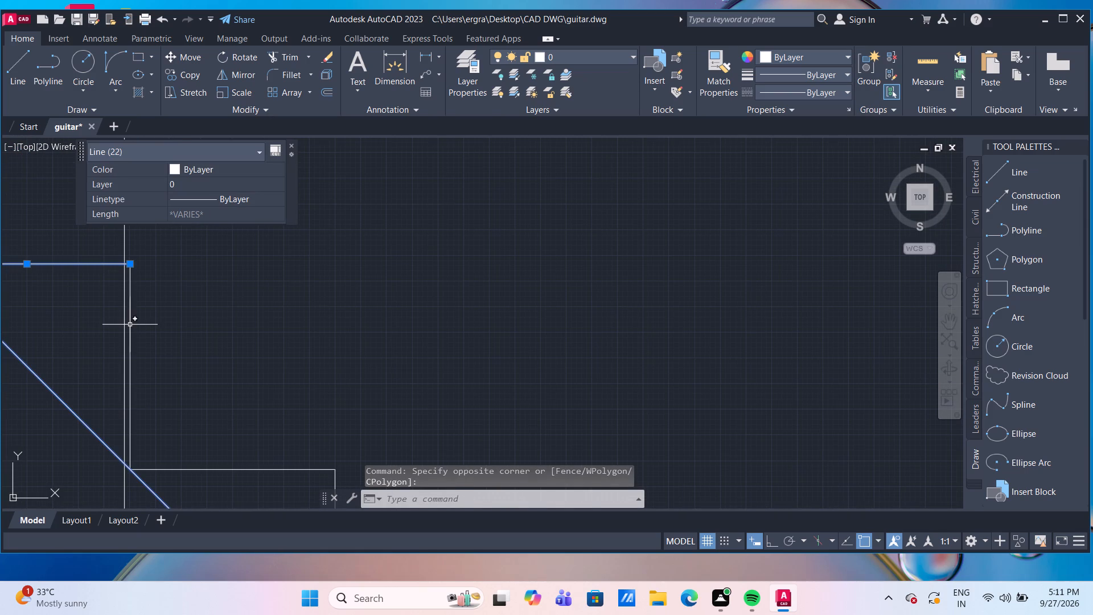
{"action": "left_click", "coordinate": [129, 324]}
{"action": "scroll", "coordinate": [158, 381], "scroll_direction": "down", "scroll_amount": 3}
{"action": "scroll", "coordinate": [248, 419], "scroll_direction": "down", "scroll_amount": 2}
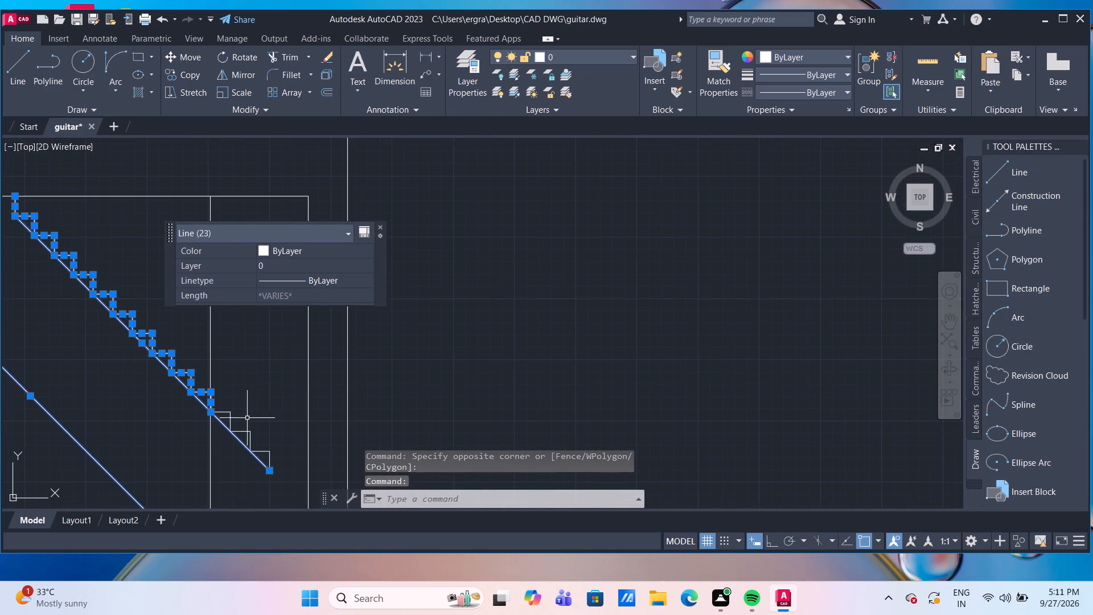
{"action": "middle_click_drag", "start_coordinate": [246, 418], "coordinate": [243, 412]}
{"action": "left_click_drag", "start_coordinate": [276, 479], "coordinate": [268, 460]}
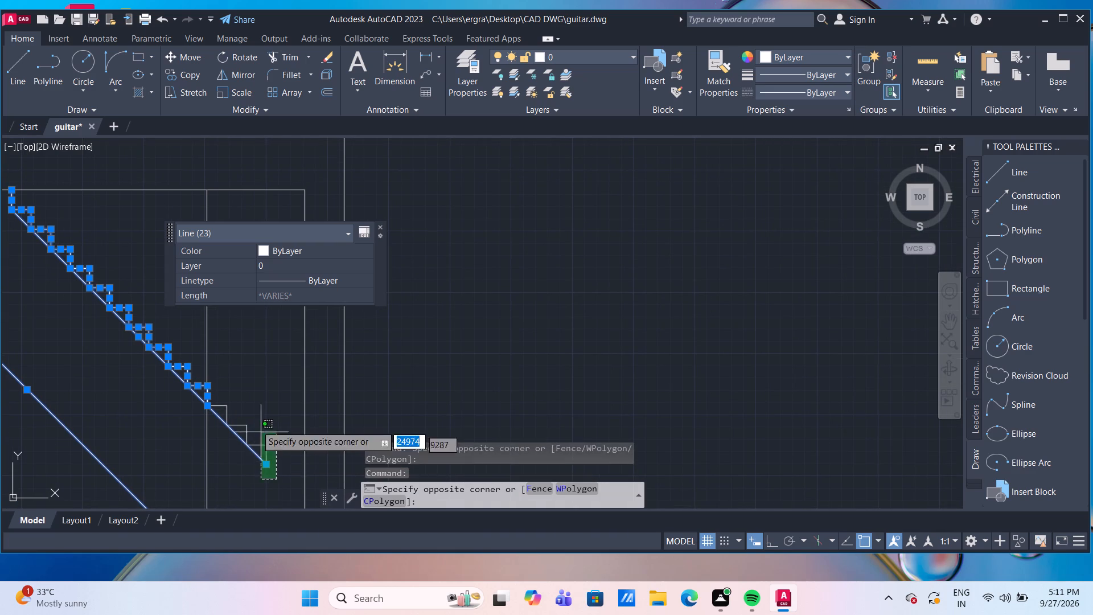
{"action": "left_click", "coordinate": [223, 380]}
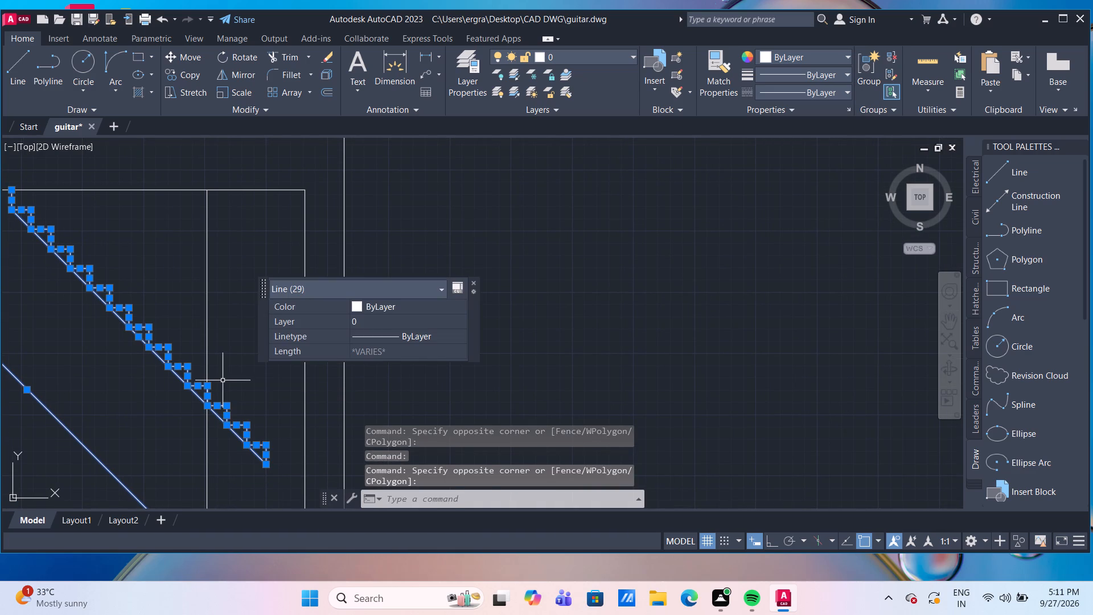
{"action": "key", "text": "Delete"}
With Ortho on, draw the first two staircase steps down from the midpoint of the structure's inner top line, with 200 risers and 100 treads.
{"action": "scroll", "coordinate": [223, 380], "scroll_direction": "down", "scroll_amount": 3}
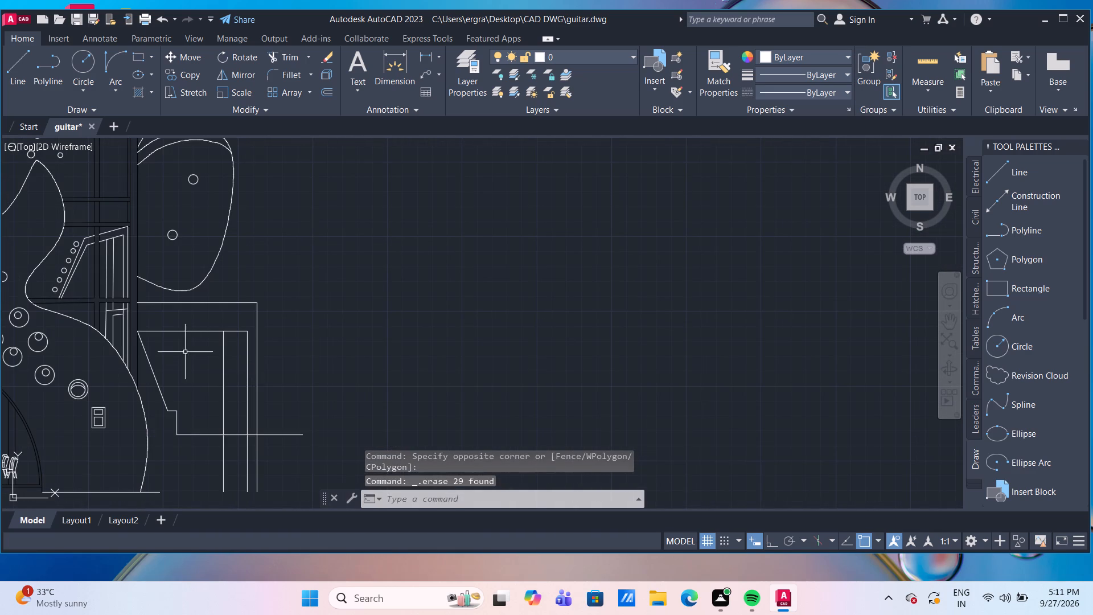
{"action": "left_click", "coordinate": [22, 69]}
{"action": "scroll", "coordinate": [183, 355], "scroll_direction": "up", "scroll_amount": 1}
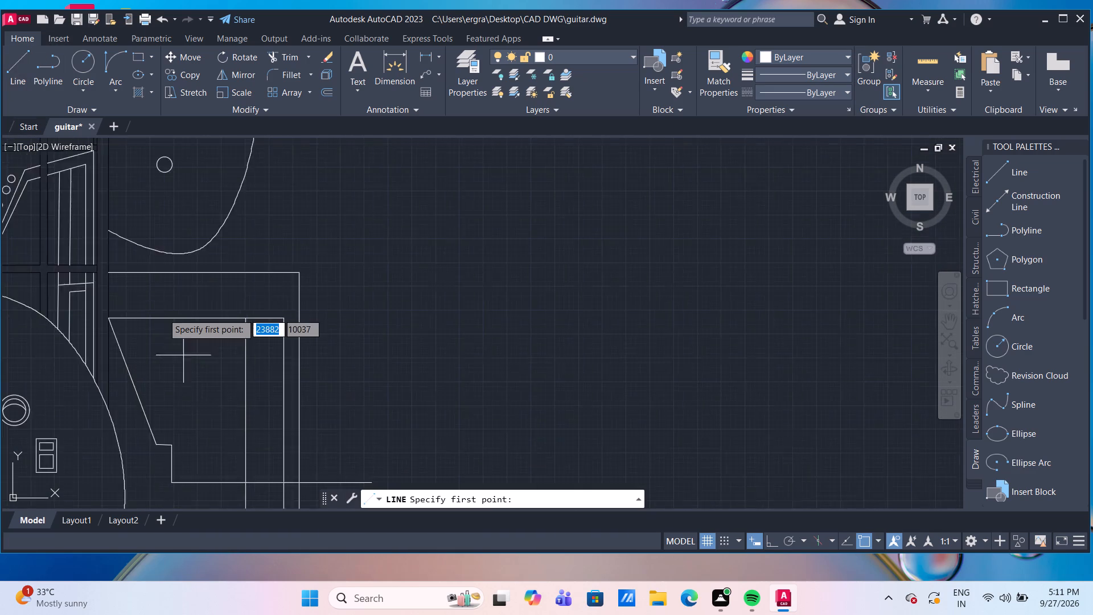
{"action": "scroll", "coordinate": [163, 313], "scroll_direction": "up", "scroll_amount": 2}
{"action": "scroll", "coordinate": [258, 341], "scroll_direction": "down", "scroll_amount": 2}
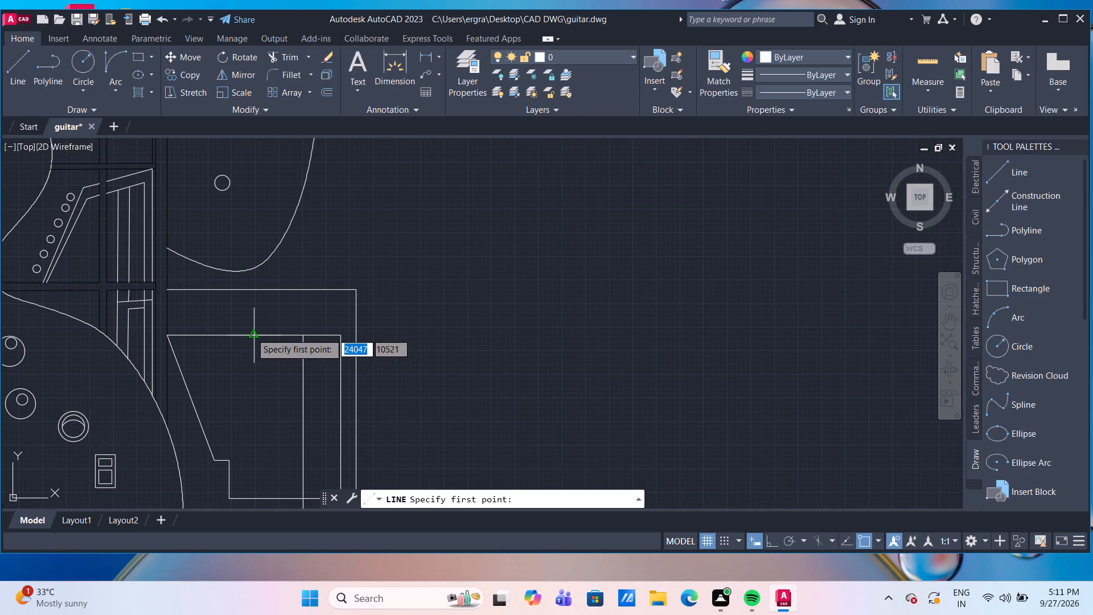
{"action": "left_click", "coordinate": [251, 333]}
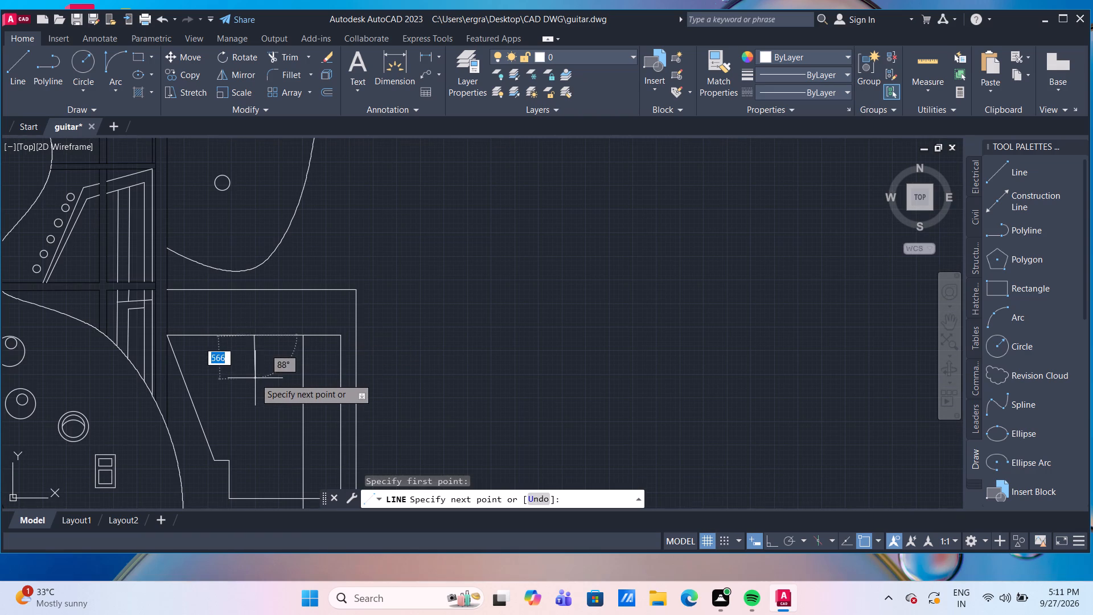
{"action": "left_click", "coordinate": [774, 548]}
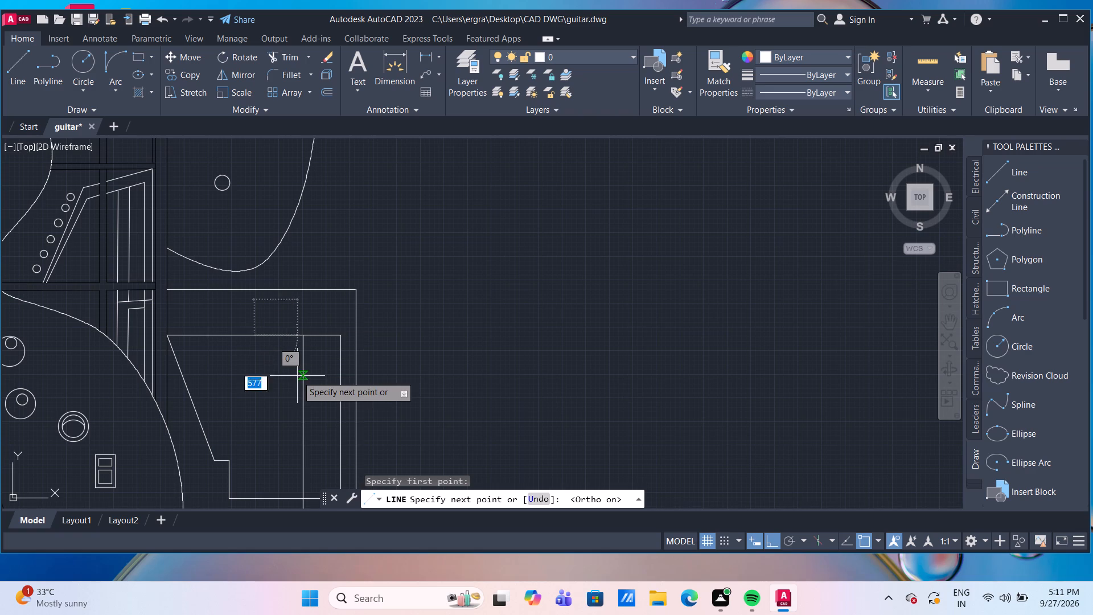
{"action": "type", "text": "200"}
{"action": "key", "text": "Return"}
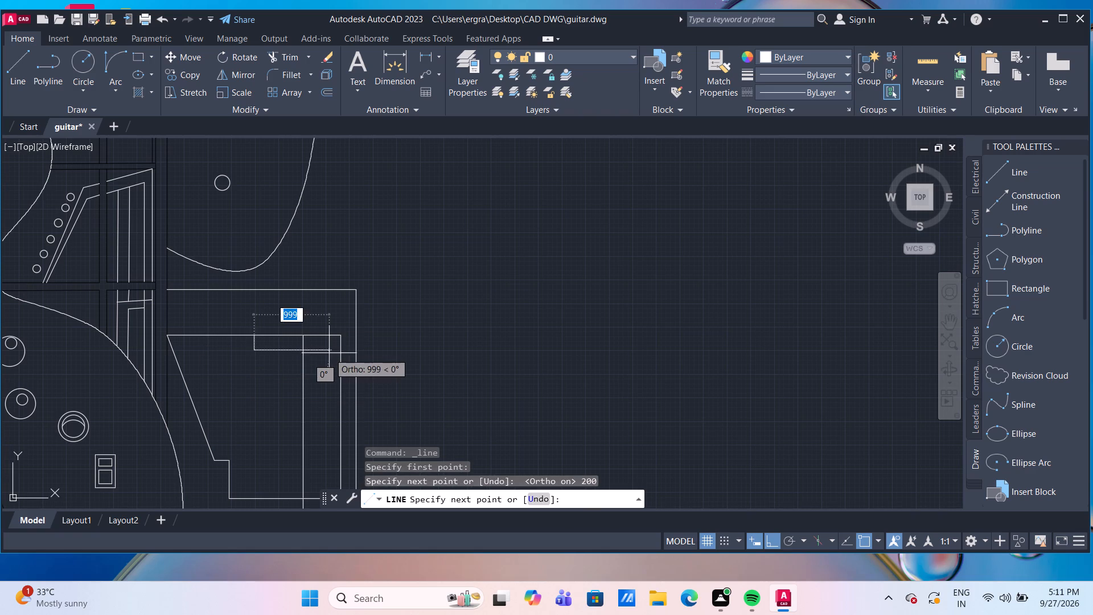
{"action": "type", "text": "100"}
{"action": "key", "text": "Return"}
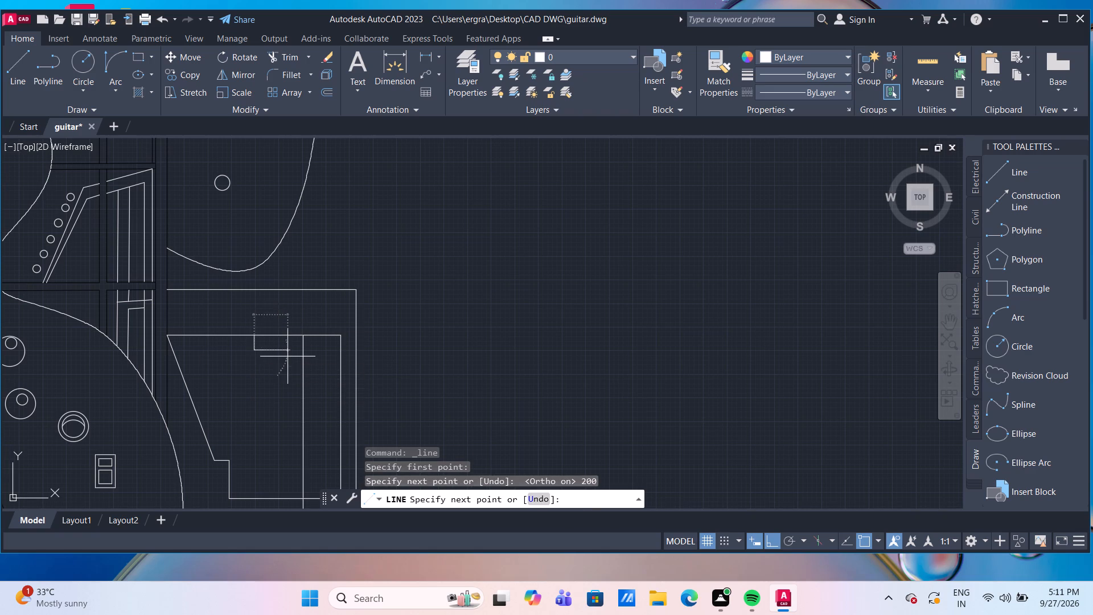
{"action": "key", "text": "1"}
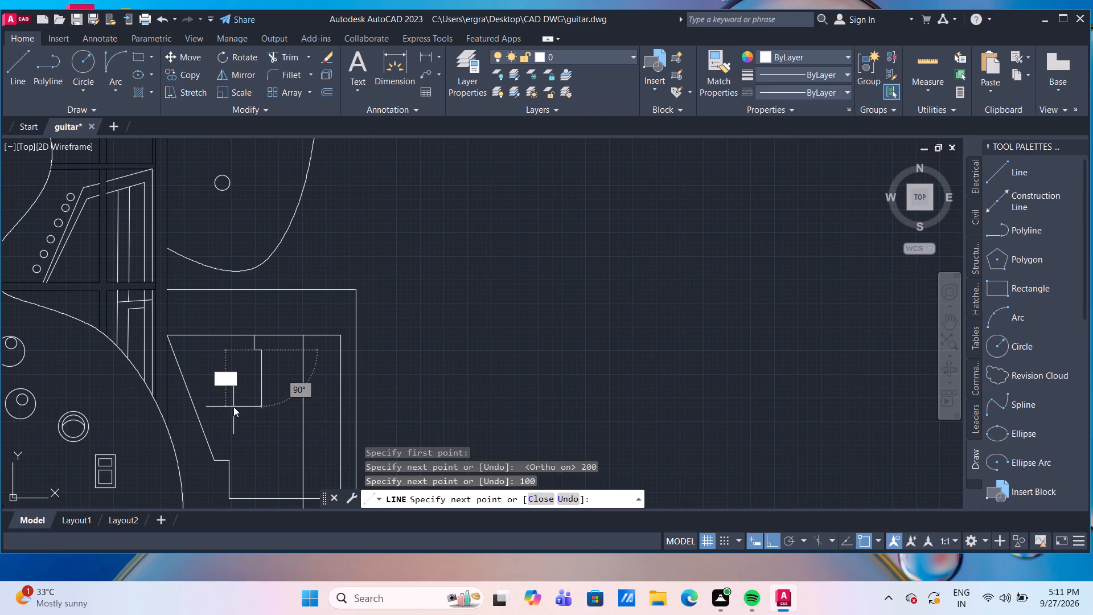
{"action": "key", "text": "BackSpace"}
{"action": "type", "text": "200"}
{"action": "key", "text": "Return"}
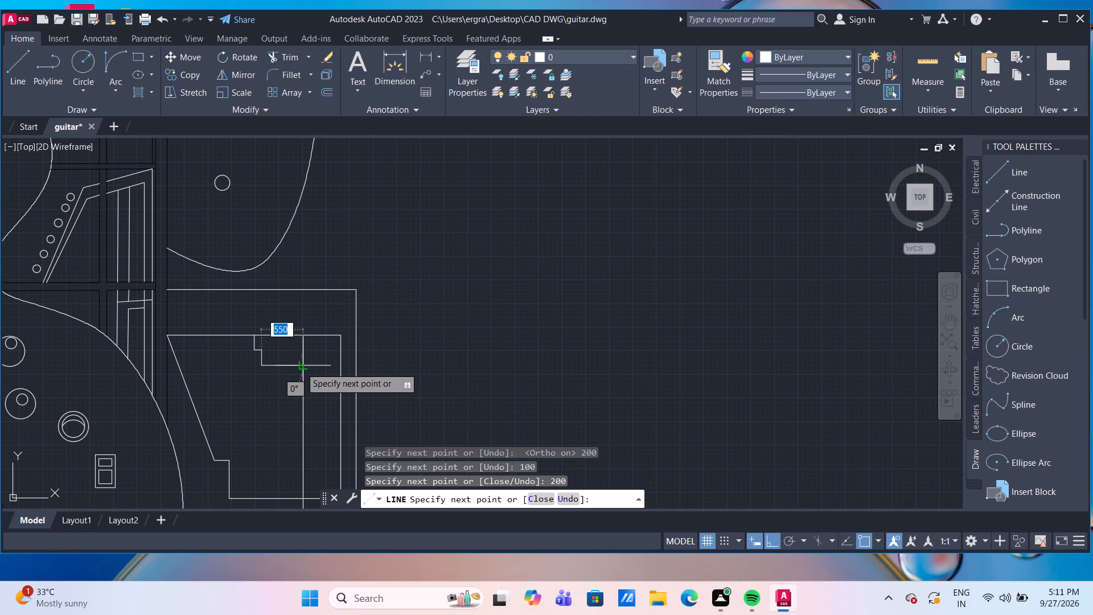
{"action": "type", "text": "100"}
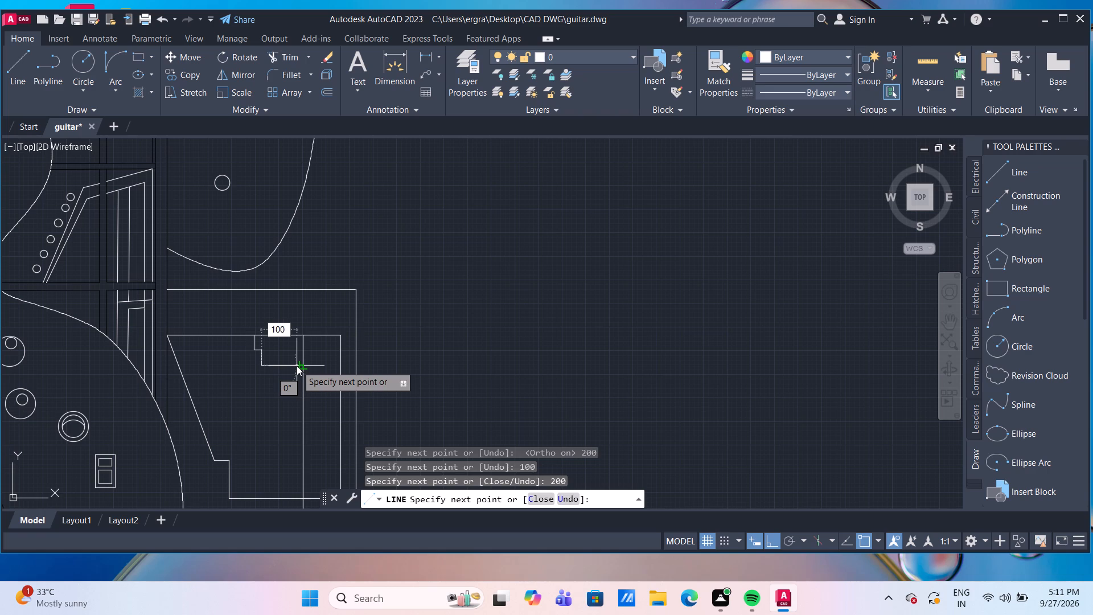
{"action": "key", "text": "Return"}
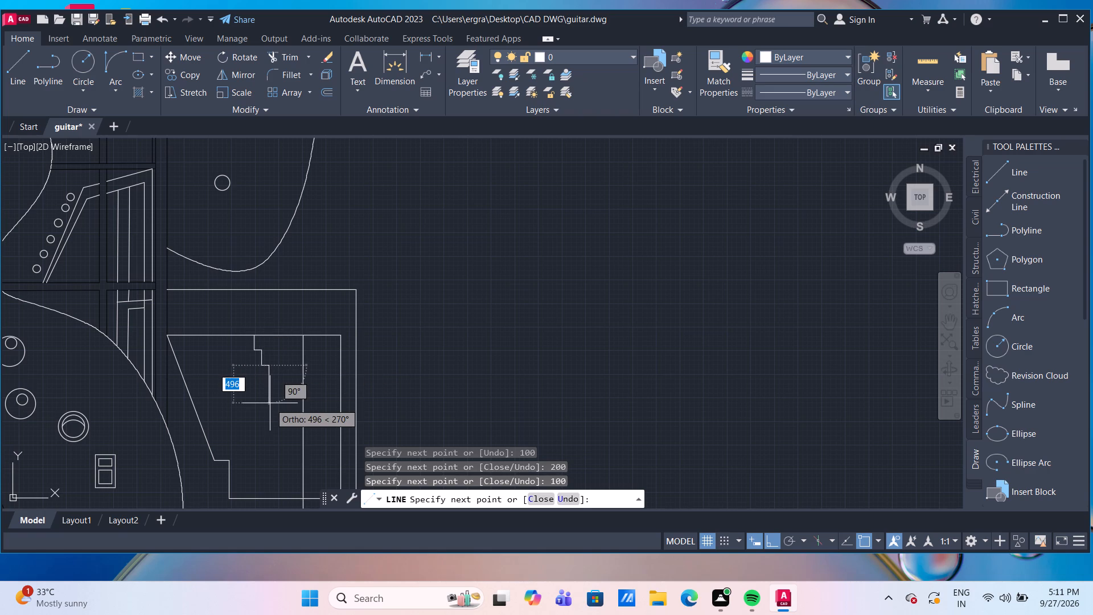
Continue the staircase line downward with four more steps, each with a 200 riser and a 100 tread.
{"action": "type", "text": "200"}
{"action": "key", "text": "Return"}
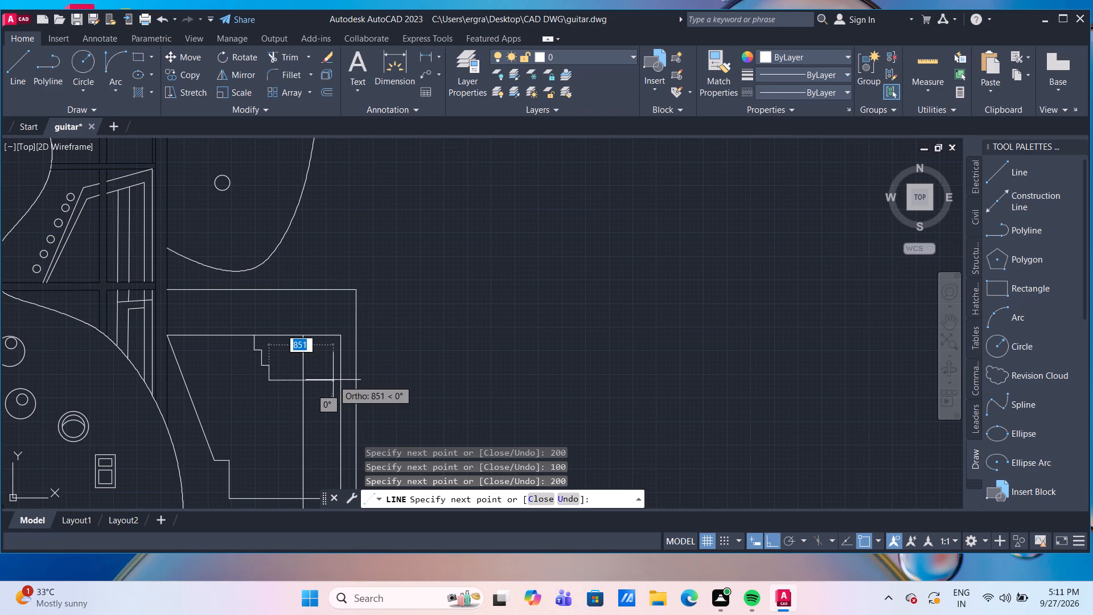
{"action": "type", "text": "100"}
{"action": "key", "text": "Return"}
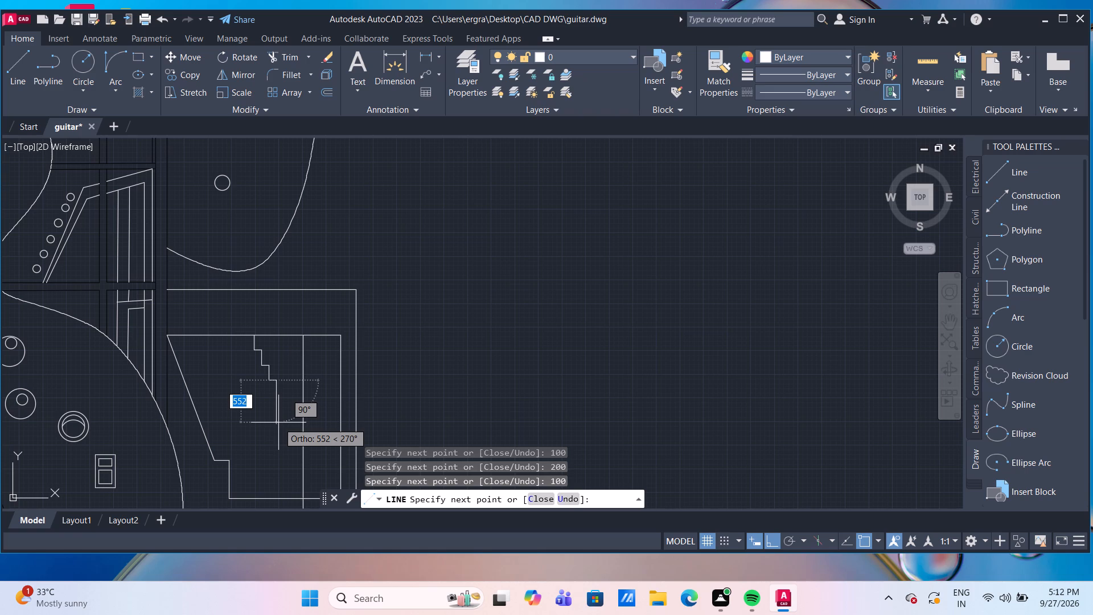
{"action": "type", "text": "200"}
{"action": "key", "text": "Return"}
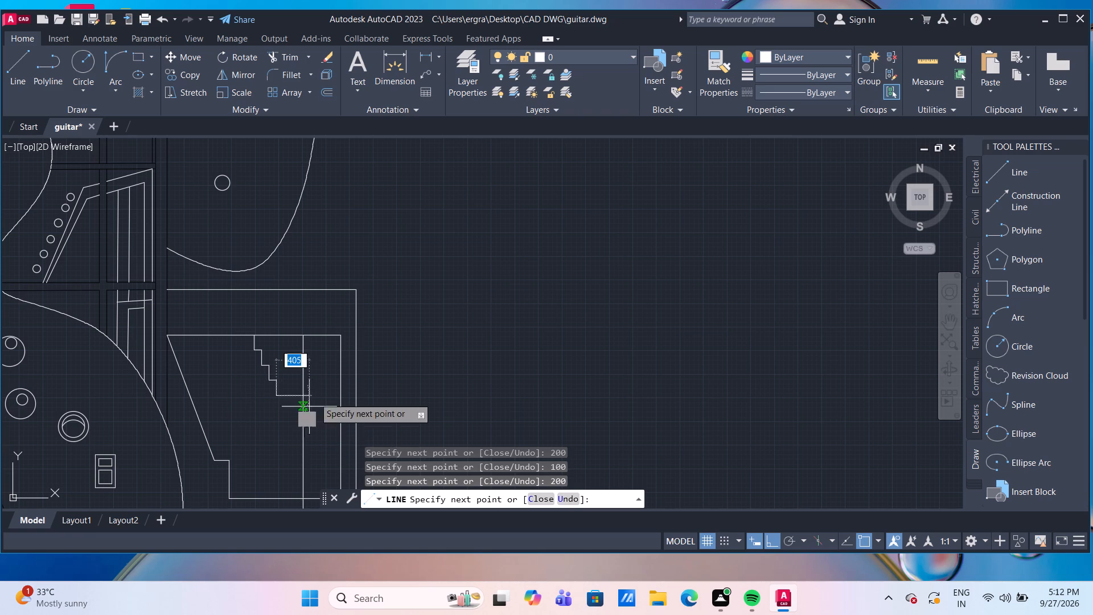
{"action": "type", "text": "100"}
{"action": "key", "text": "Return"}
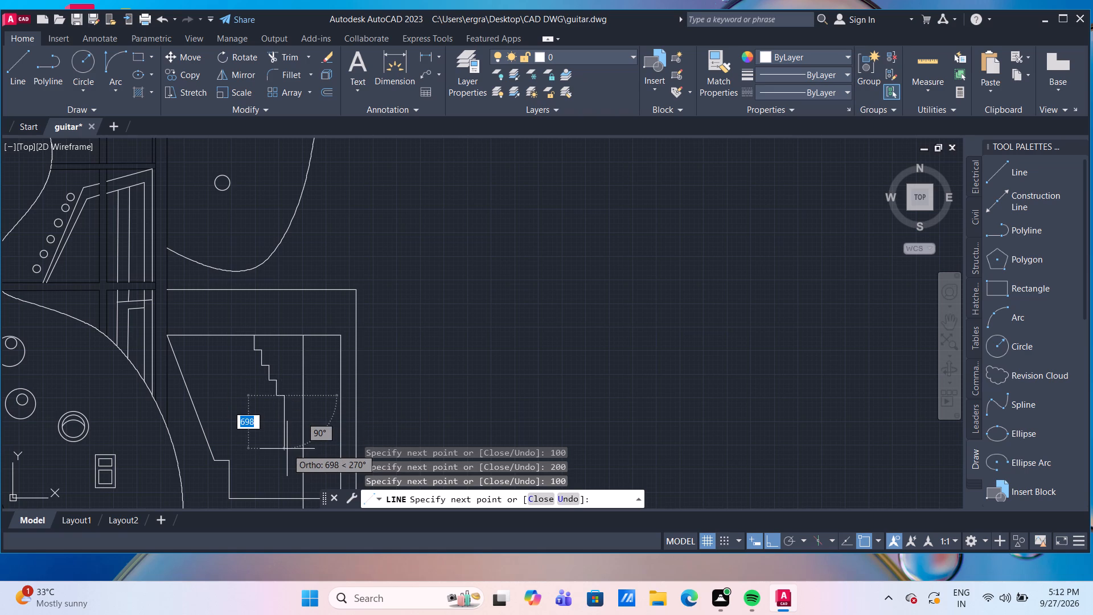
{"action": "type", "text": "200"}
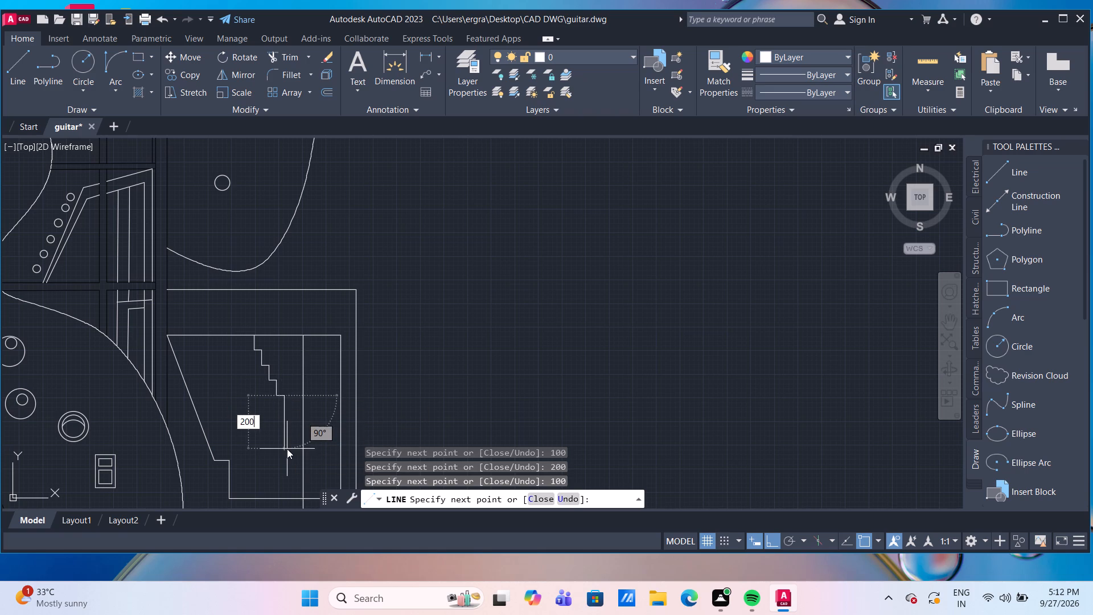
{"action": "key", "text": "Return"}
{"action": "type", "text": "100"}
{"action": "key", "text": "Return"}
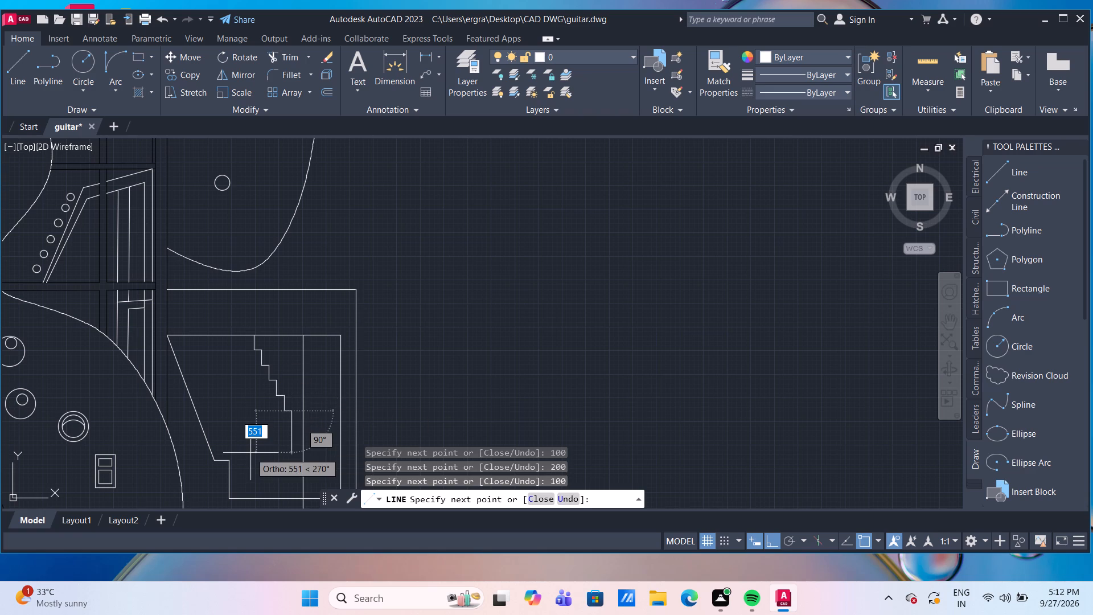
{"action": "type", "text": "200"}
{"action": "key", "text": "Return"}
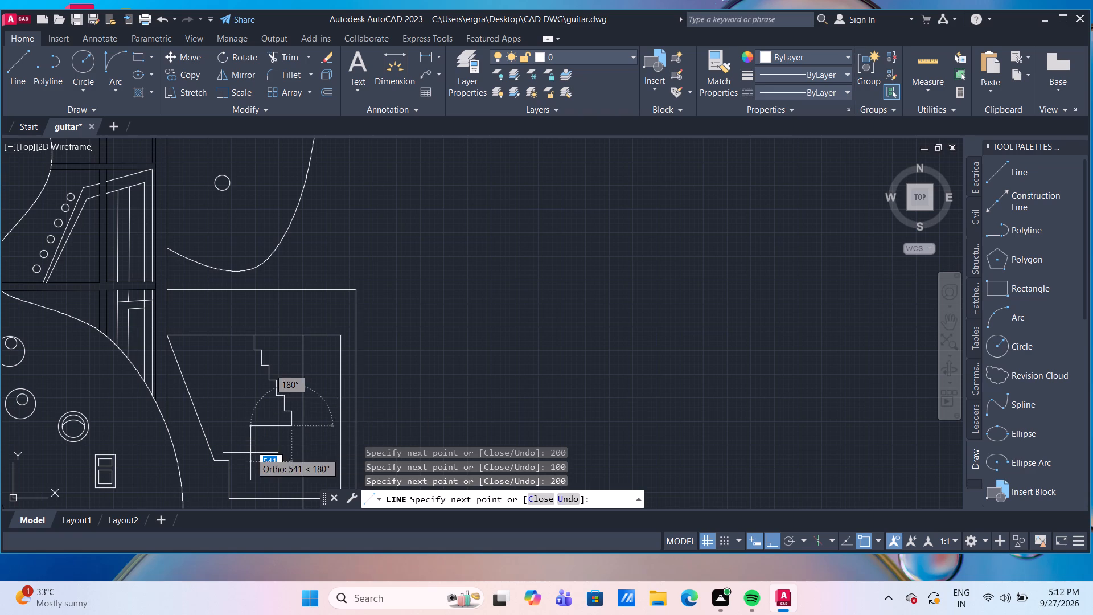
{"action": "type", "text": "100"}
{"action": "key", "text": "Return"}
Complete the staircase line with two more steps of 200 riser and 100 tread, and end the line.
{"action": "scroll", "coordinate": [288, 471], "scroll_direction": "up", "scroll_amount": 1}
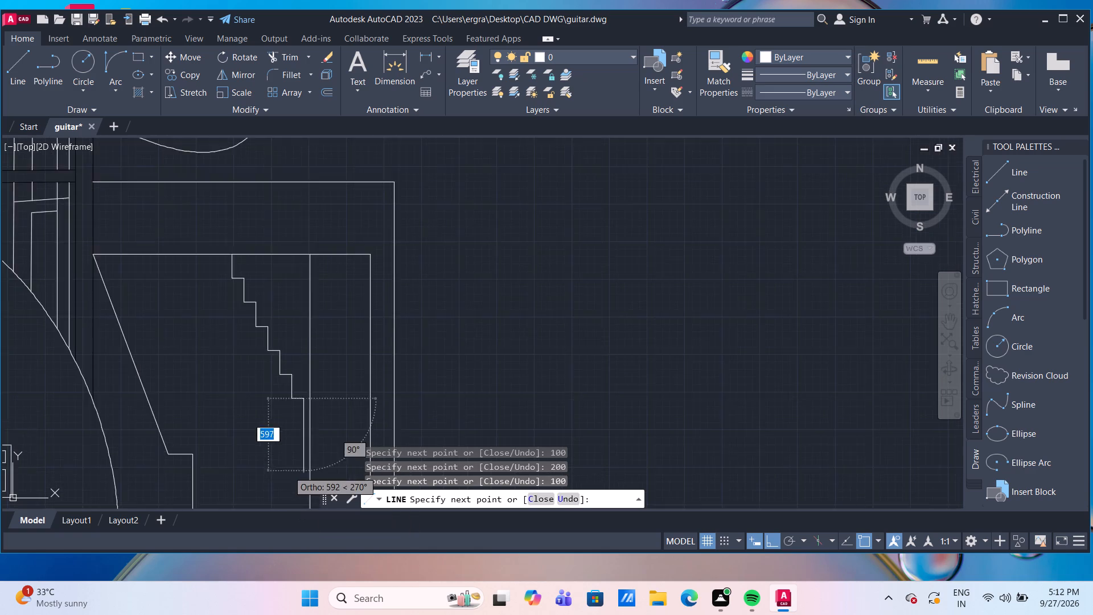
{"action": "scroll", "coordinate": [288, 471], "scroll_direction": "up", "scroll_amount": 1}
{"action": "type", "text": "200"}
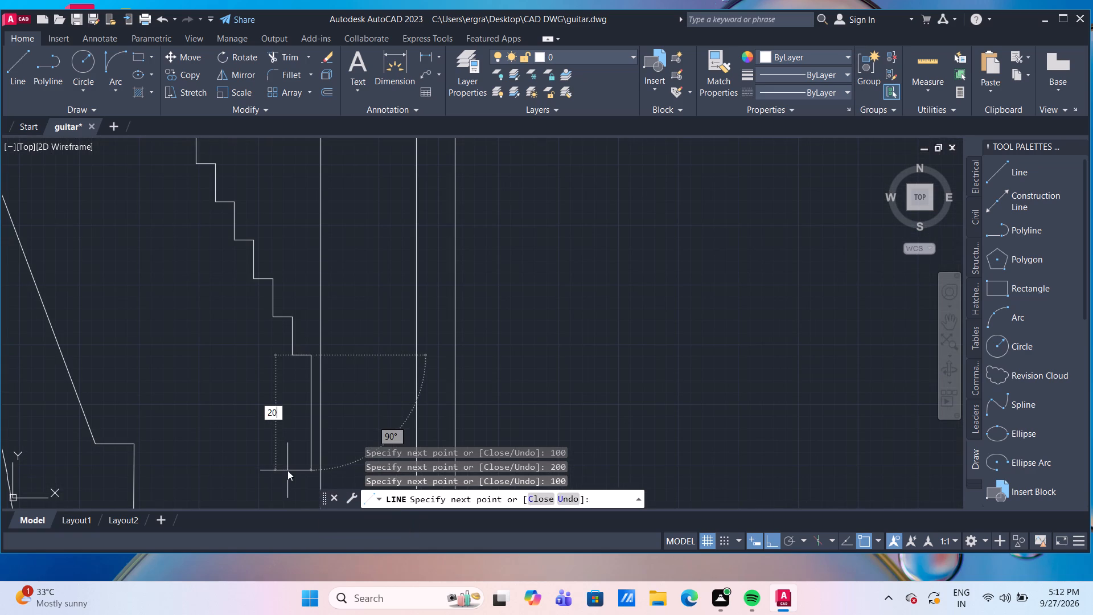
{"action": "key", "text": "Return"}
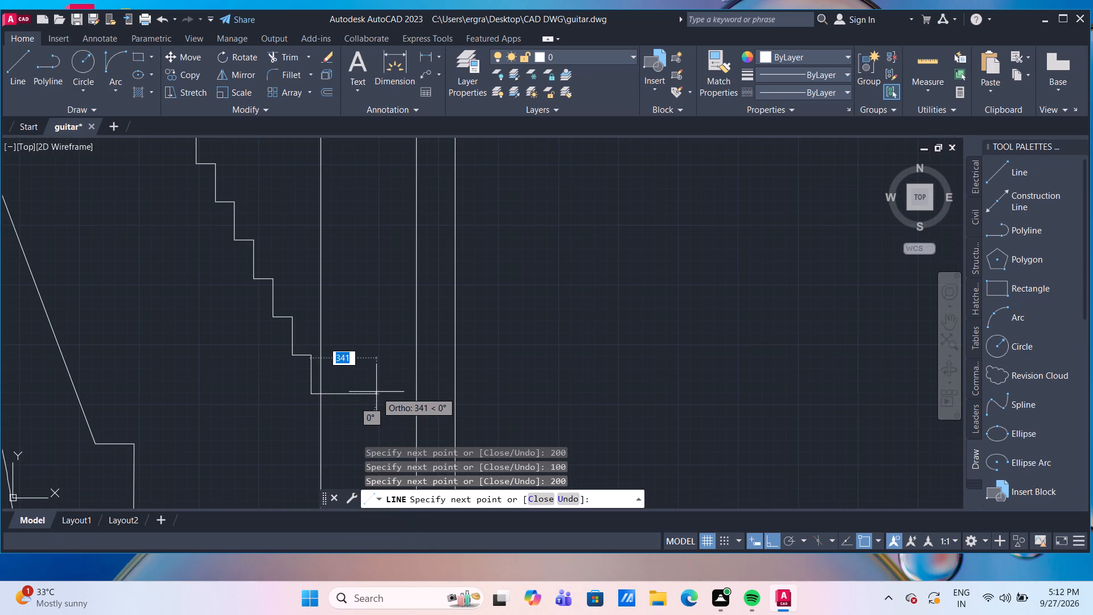
{"action": "type", "text": "100"}
{"action": "key", "text": "Return"}
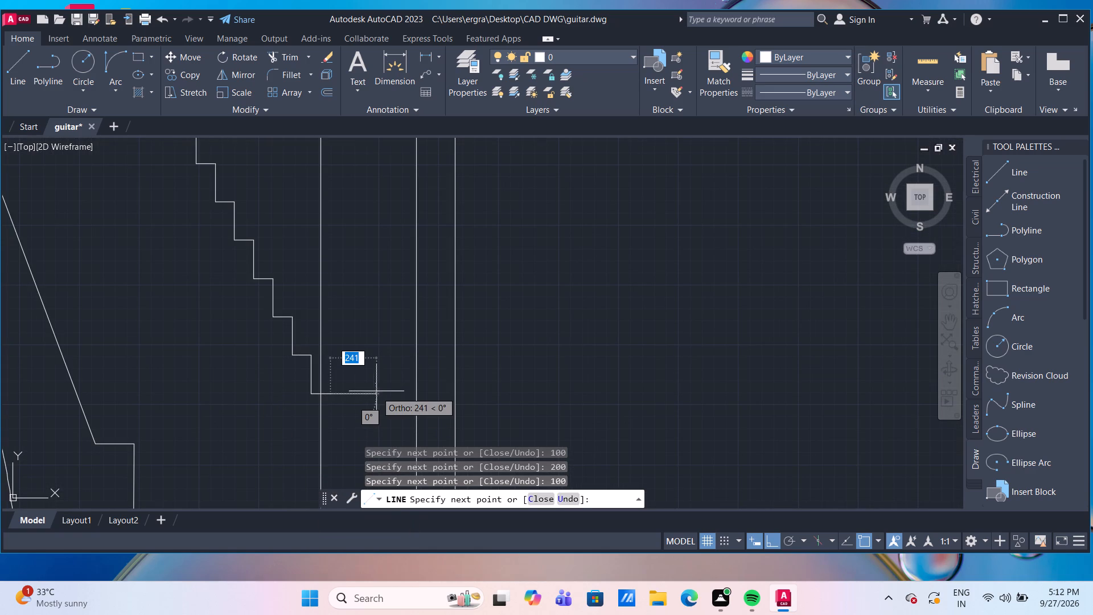
{"action": "key", "text": "2"}
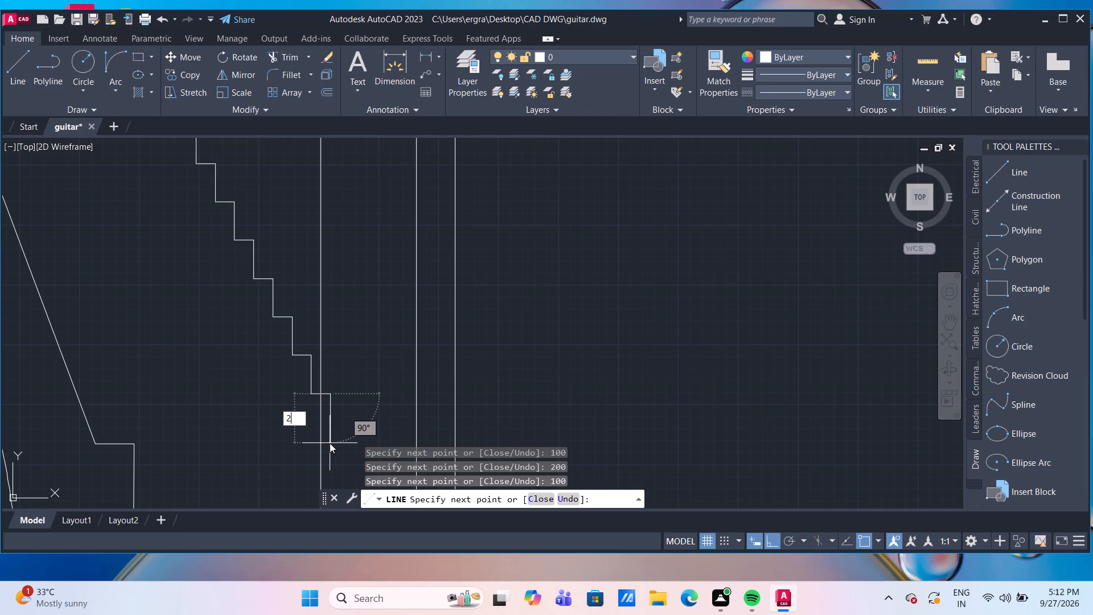
{"action": "type", "text": "00"}
{"action": "key", "text": "Return"}
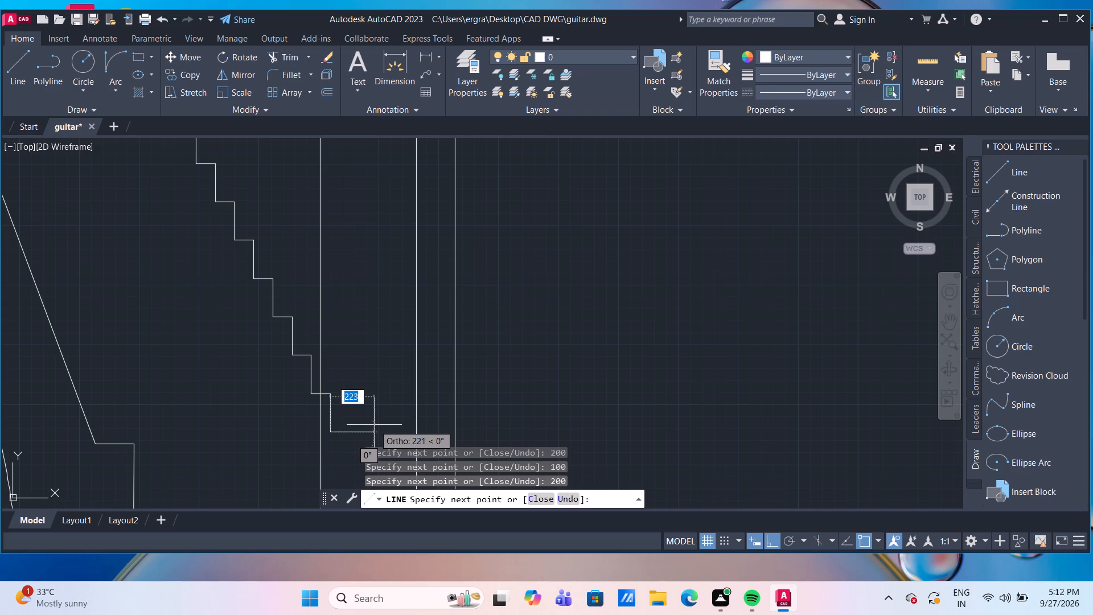
{"action": "type", "text": "100"}
{"action": "key", "text": "Return"}
{"action": "key", "text": "Return"}
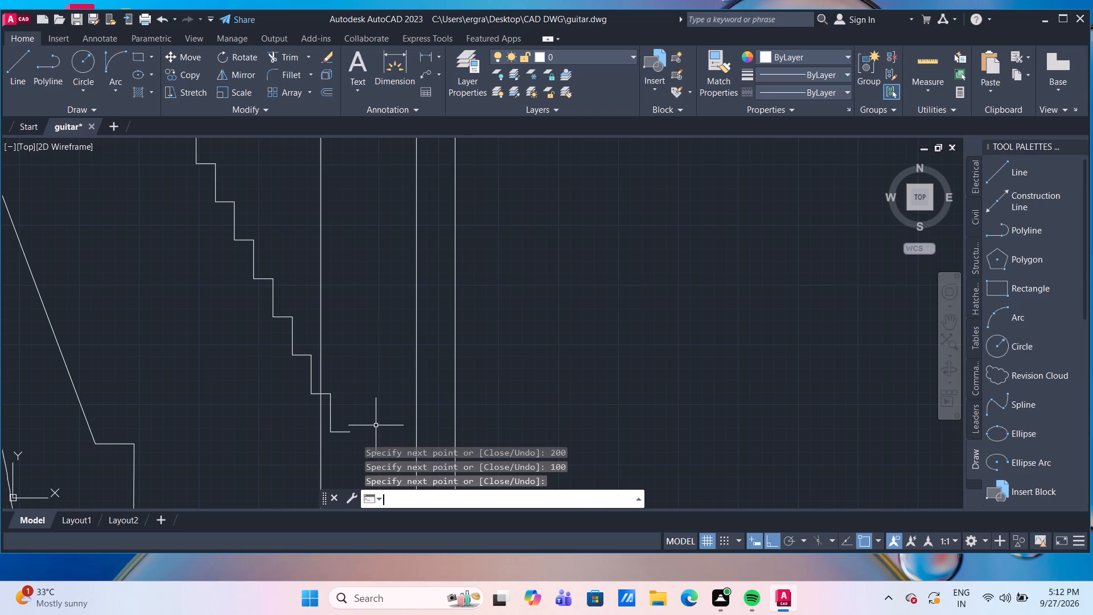
Select all the staircase segments and move them horizontally so the last tread's end meets the structure's inner vertical line.
{"action": "scroll", "coordinate": [406, 408], "scroll_direction": "down", "scroll_amount": 3}
{"action": "scroll", "coordinate": [342, 333], "scroll_direction": "up", "scroll_amount": 2}
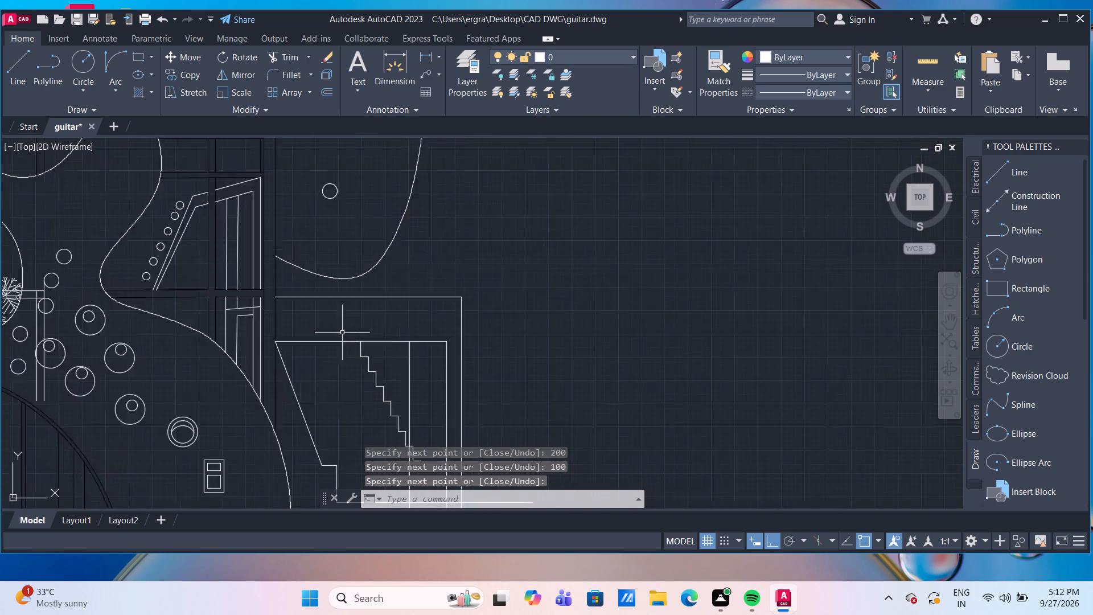
{"action": "scroll", "coordinate": [355, 375], "scroll_direction": "down", "scroll_amount": 2}
{"action": "middle_click_drag", "start_coordinate": [383, 375], "coordinate": [282, 276]}
{"action": "scroll", "coordinate": [285, 325], "scroll_direction": "up", "scroll_amount": 1}
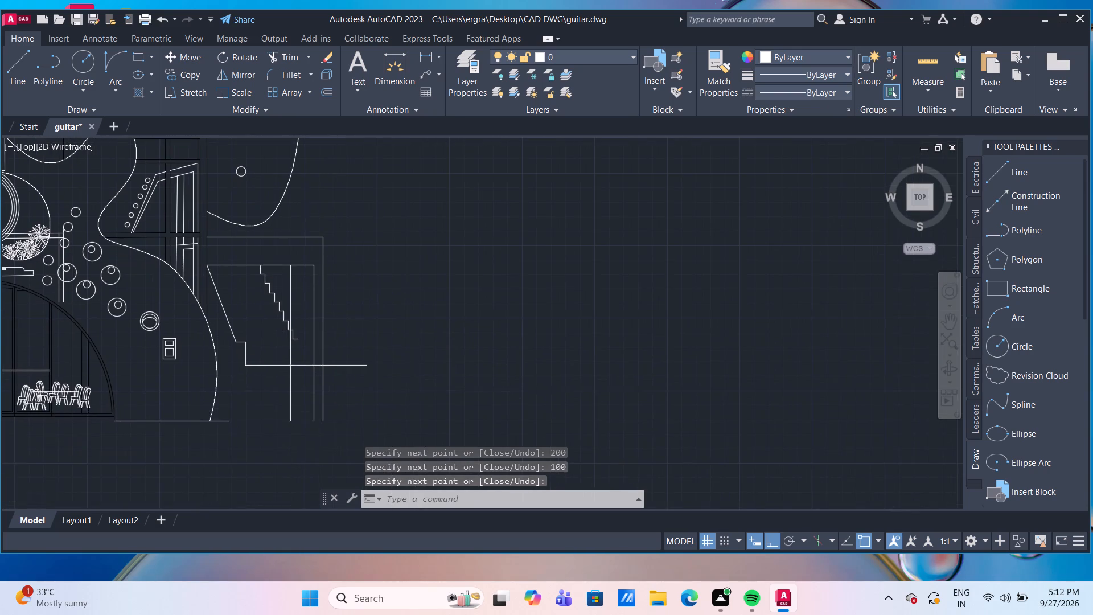
{"action": "scroll", "coordinate": [285, 325], "scroll_direction": "up", "scroll_amount": 1}
{"action": "left_click", "coordinate": [291, 344]}
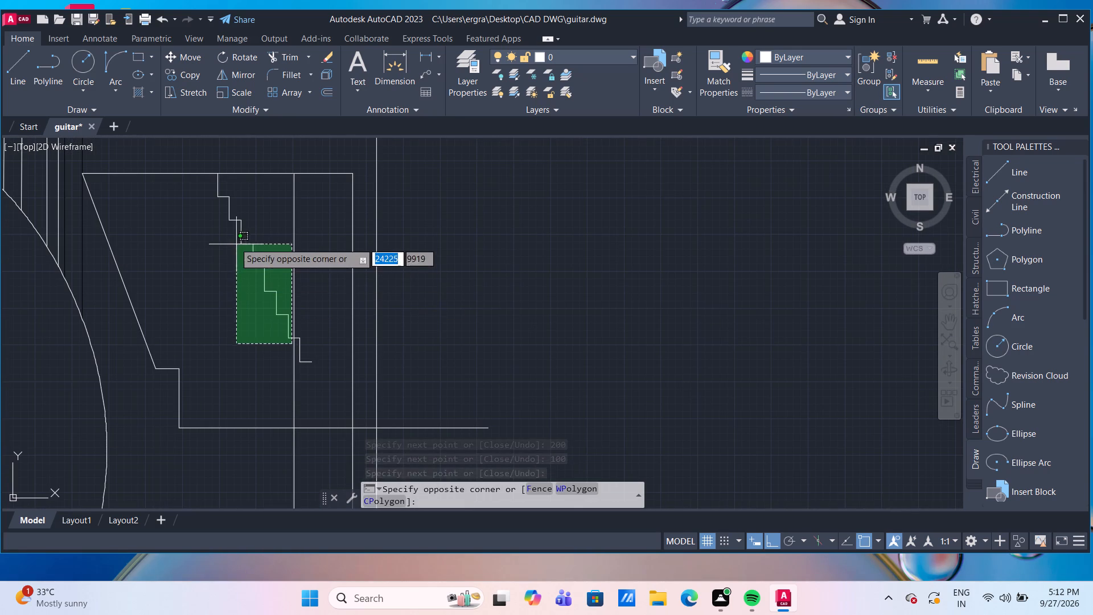
{"action": "left_click", "coordinate": [200, 188]}
{"action": "scroll", "coordinate": [343, 347], "scroll_direction": "up", "scroll_amount": 2}
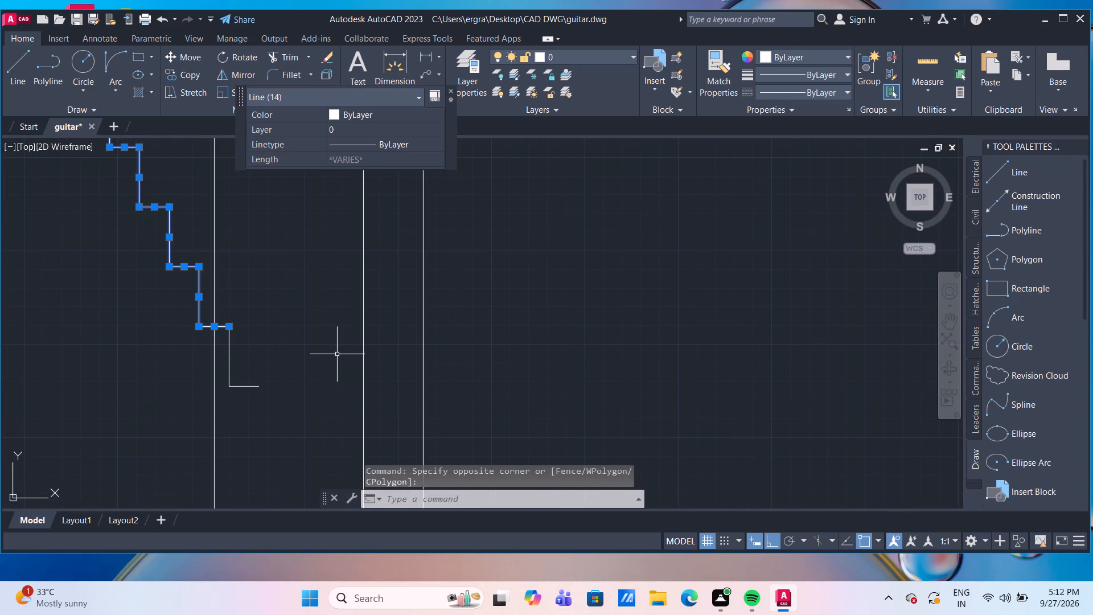
{"action": "left_click_drag", "start_coordinate": [274, 400], "coordinate": [264, 391]}
{"action": "left_click", "coordinate": [223, 335]}
{"action": "scroll", "coordinate": [287, 321], "scroll_direction": "down", "scroll_amount": 3}
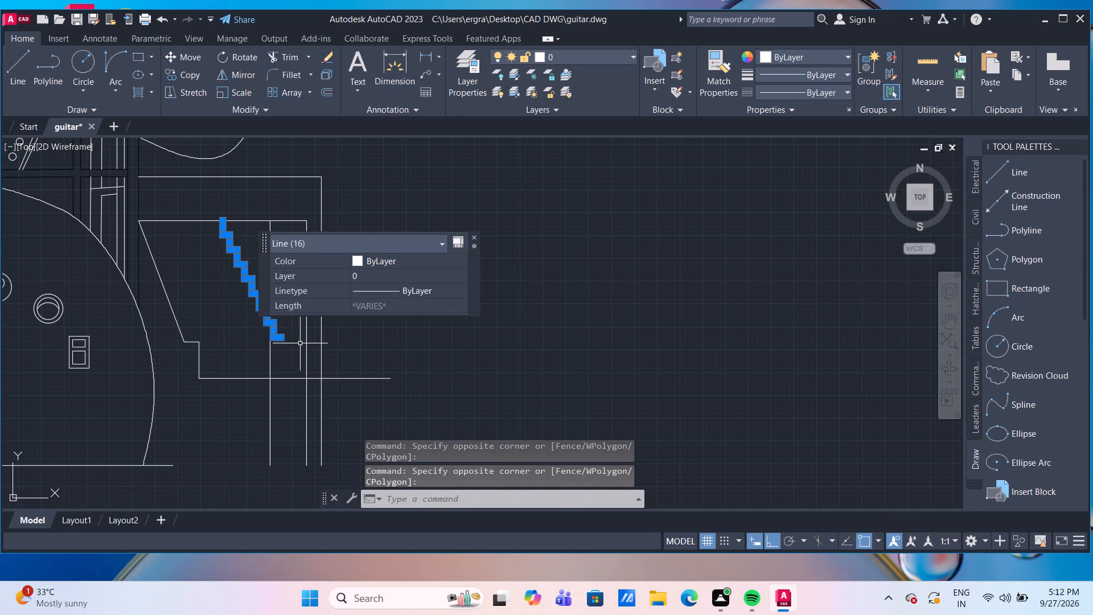
{"action": "middle_click_drag", "start_coordinate": [229, 328], "coordinate": [174, 329]}
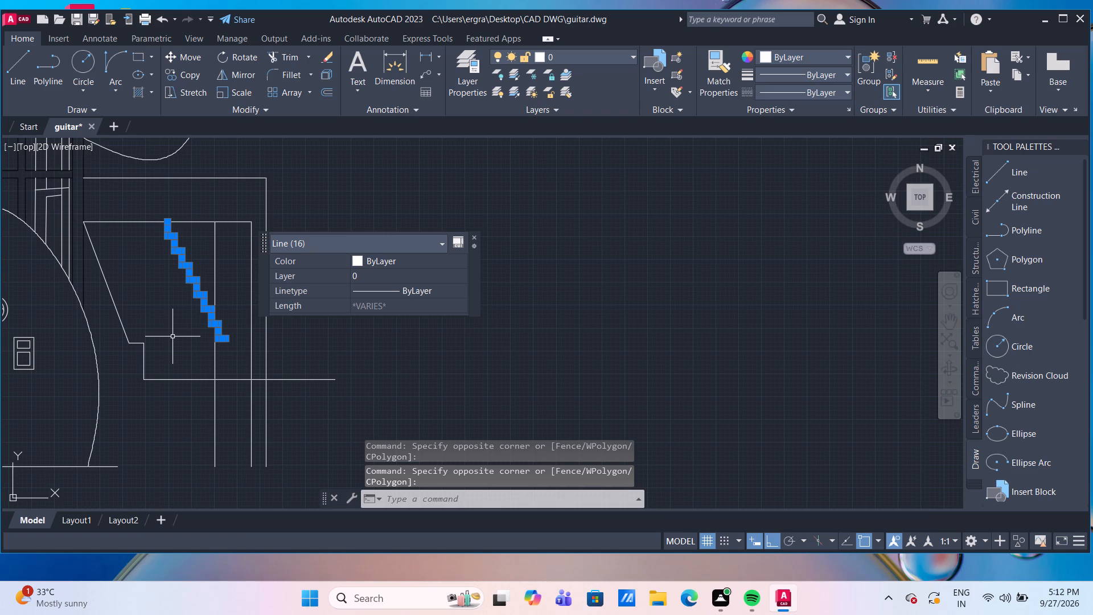
{"action": "key", "text": "m"}
{"action": "key", "text": "Return"}
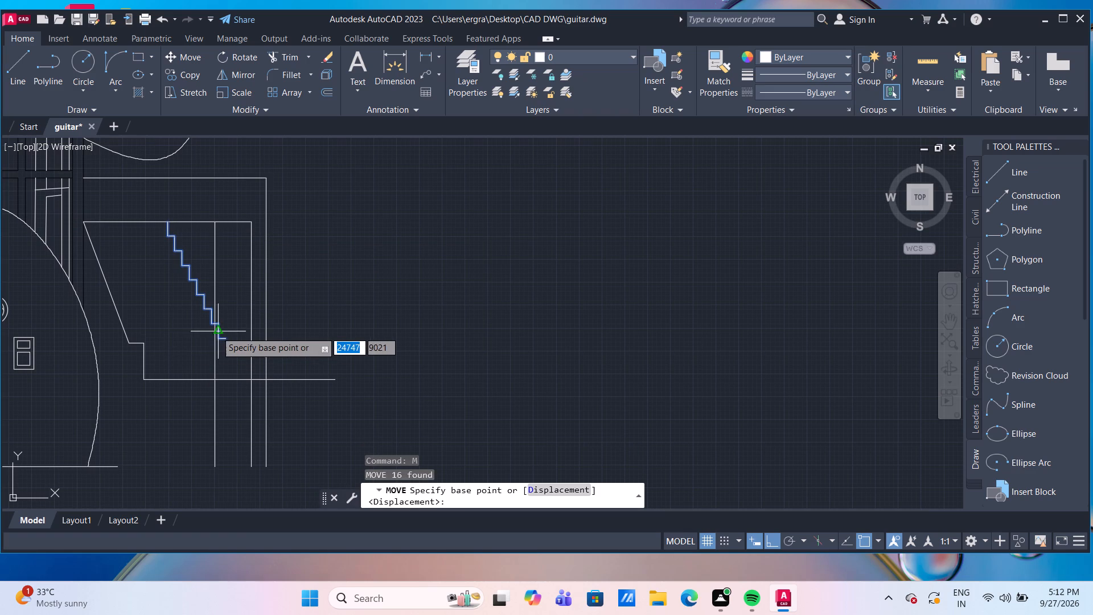
{"action": "scroll", "coordinate": [217, 337], "scroll_direction": "up", "scroll_amount": 2}
{"action": "left_click", "coordinate": [235, 345]}
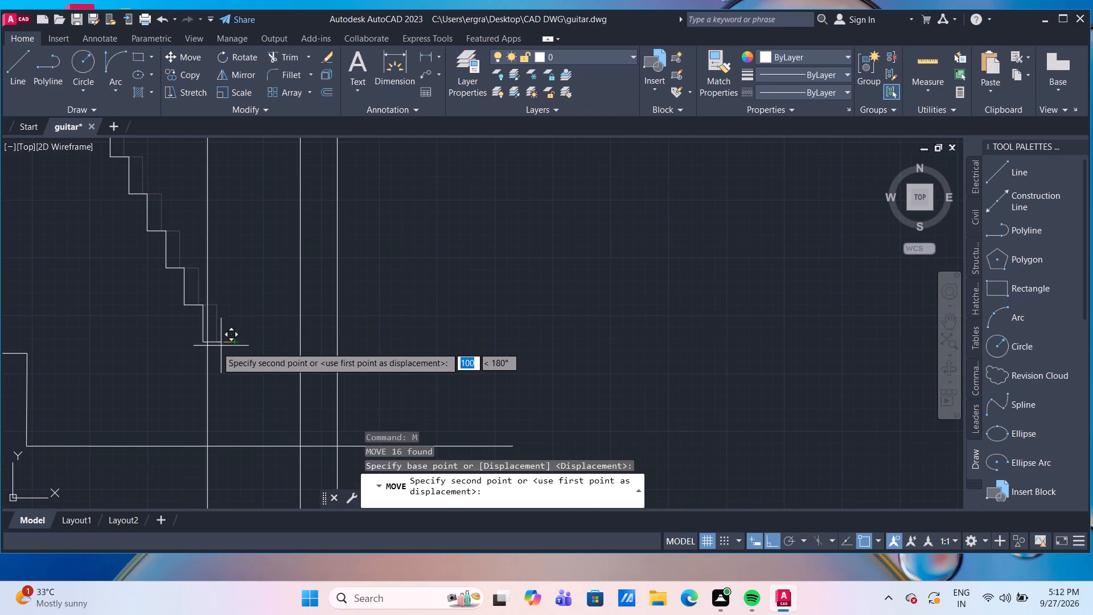
{"action": "left_click", "coordinate": [205, 349]}
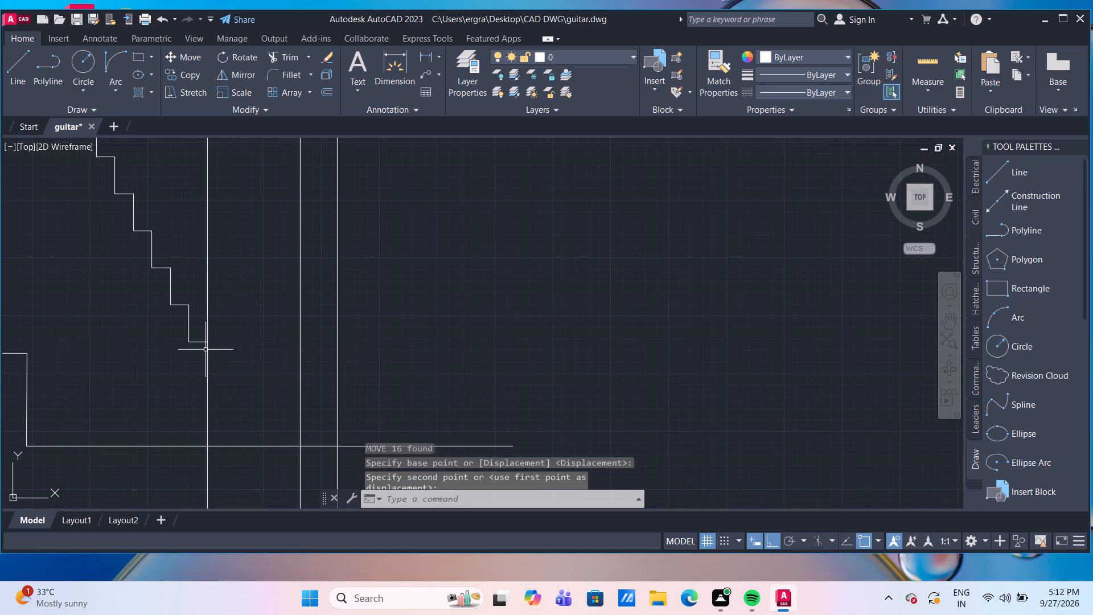
Draw a short slanted line from the inner vertical line's upper part to the inner top line, between staircase and vertical.
{"action": "scroll", "coordinate": [235, 366], "scroll_direction": "down", "scroll_amount": 3}
{"action": "scroll", "coordinate": [192, 358], "scroll_direction": "up", "scroll_amount": 2}
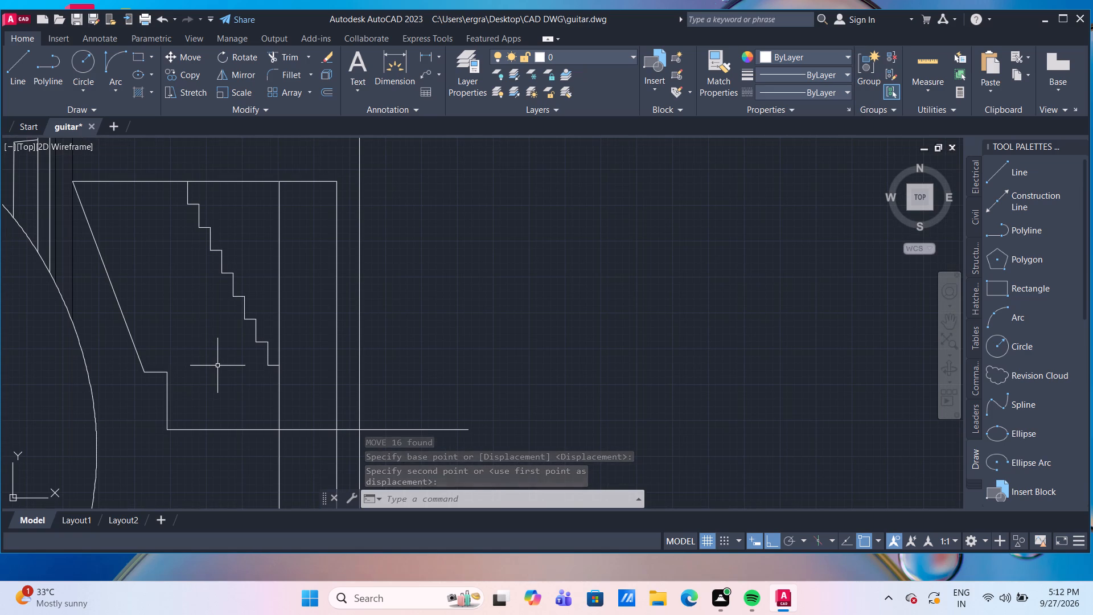
{"action": "scroll", "coordinate": [217, 366], "scroll_direction": "down", "scroll_amount": 1}
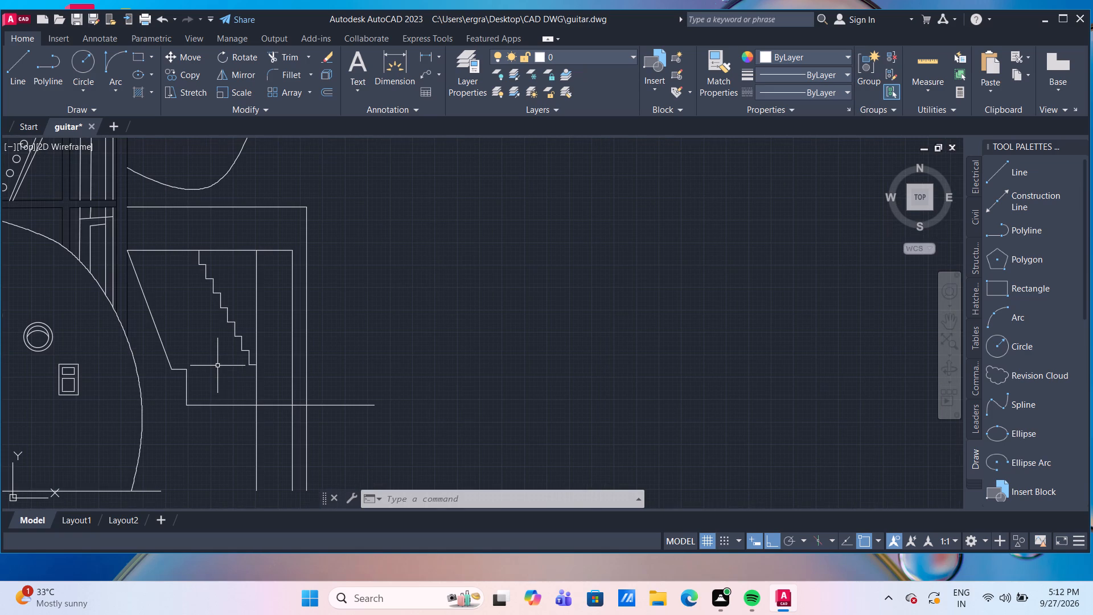
{"action": "middle_click_drag", "start_coordinate": [235, 388], "coordinate": [281, 374]}
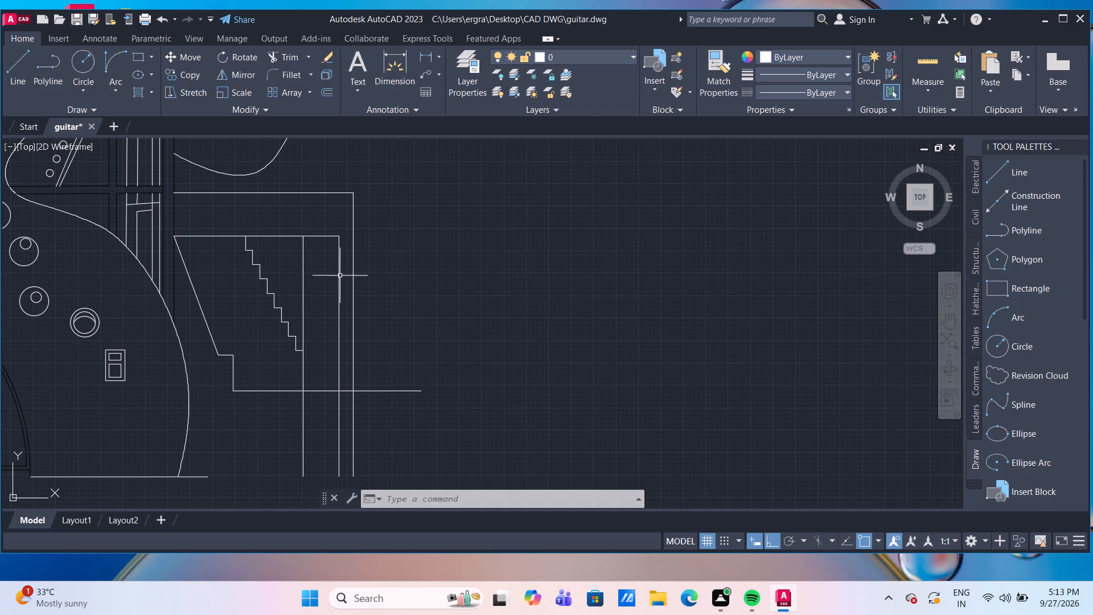
{"action": "left_click", "coordinate": [16, 75]}
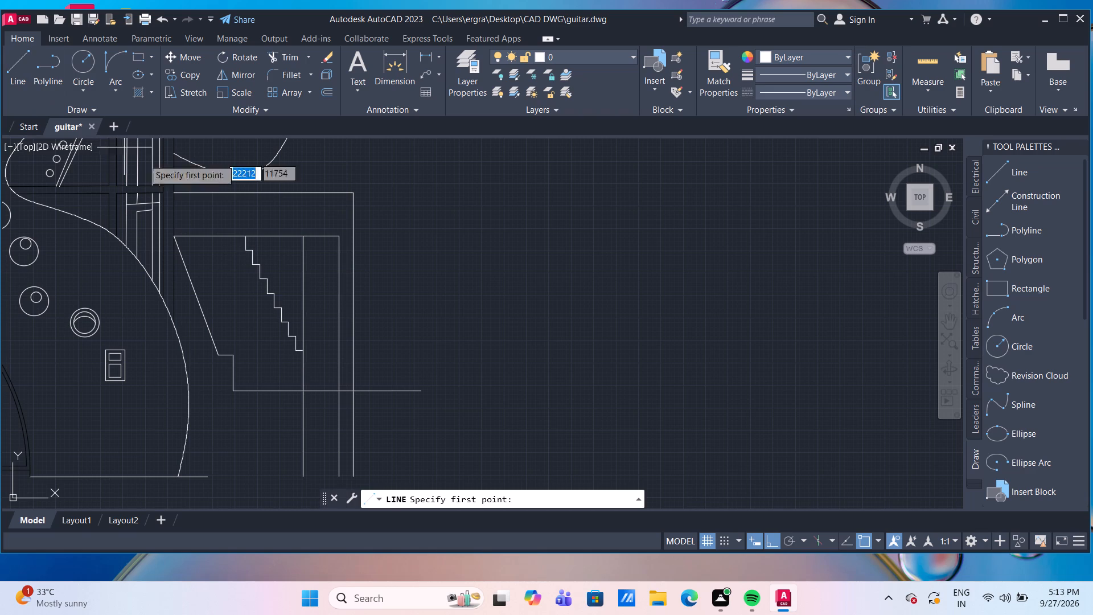
{"action": "left_click", "coordinate": [304, 272]}
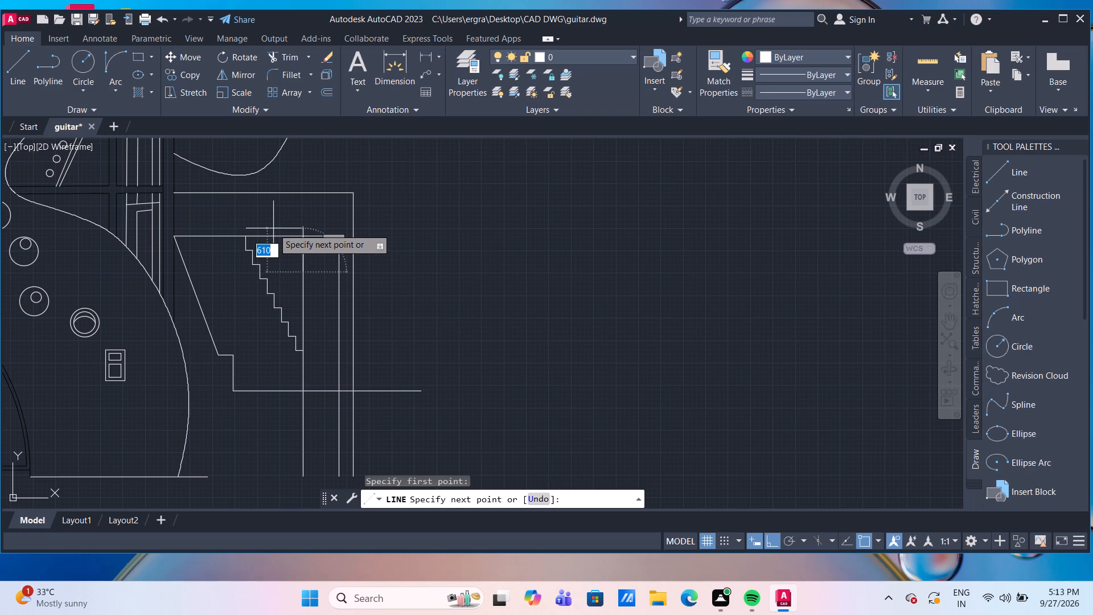
{"action": "scroll", "coordinate": [276, 230], "scroll_direction": "up", "scroll_amount": 2}
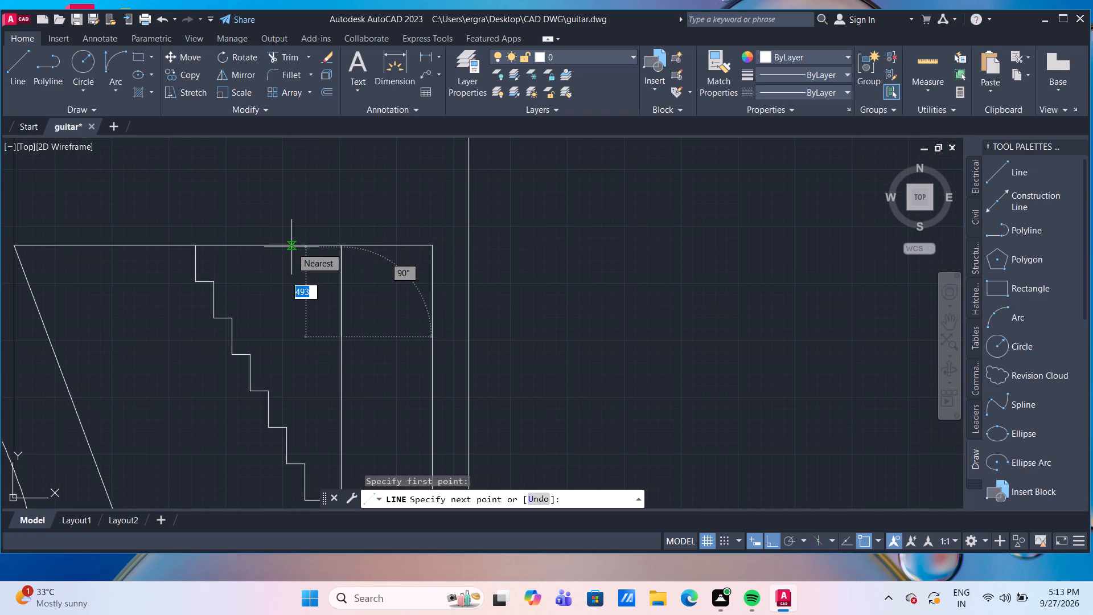
{"action": "left_click", "coordinate": [291, 247]}
{"action": "key", "text": "Escape"}
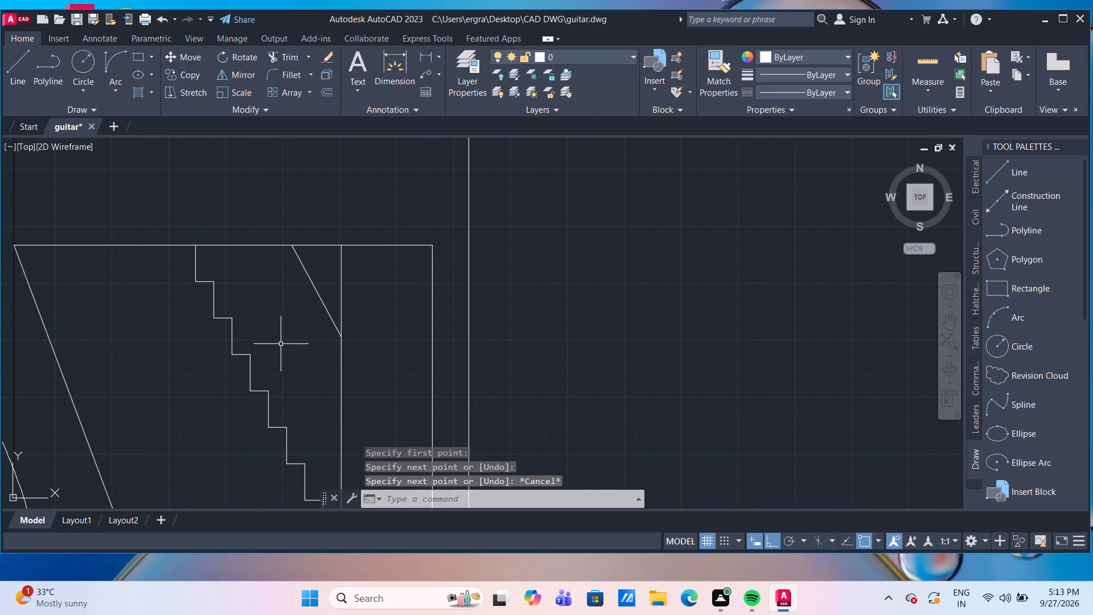
Examine the structure's lower part, including the staircase foot, the stepped side and the open ends of the vertical lines.
{"action": "scroll", "coordinate": [313, 341], "scroll_direction": "down", "scroll_amount": 4}
{"action": "scroll", "coordinate": [318, 399], "scroll_direction": "up", "scroll_amount": 1}
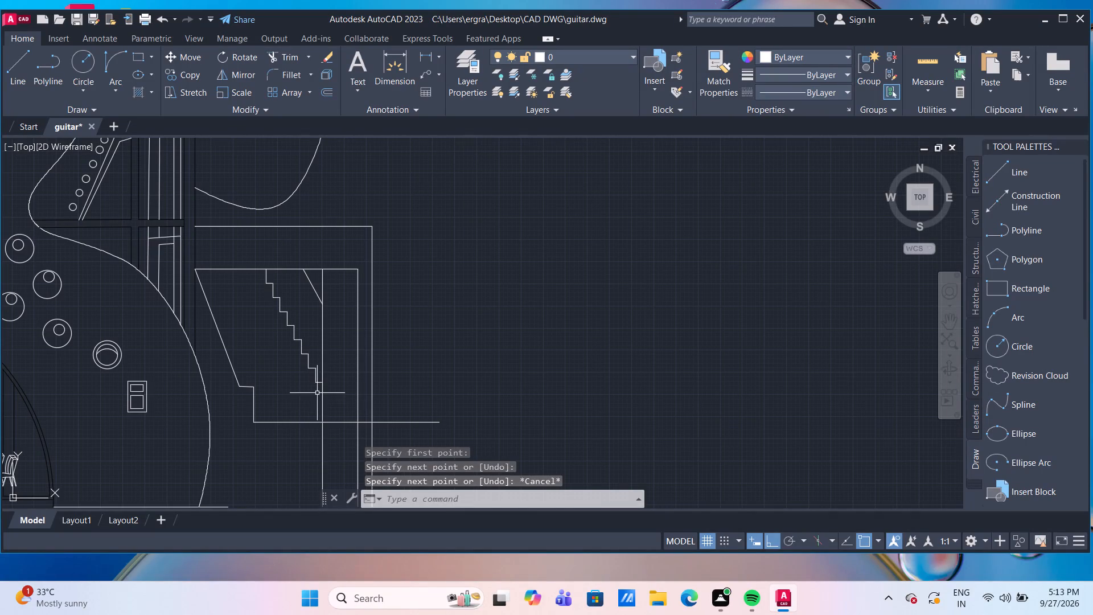
{"action": "middle_click_drag", "start_coordinate": [320, 405], "coordinate": [315, 338]}
{"action": "scroll", "coordinate": [315, 338], "scroll_direction": "up", "scroll_amount": 1}
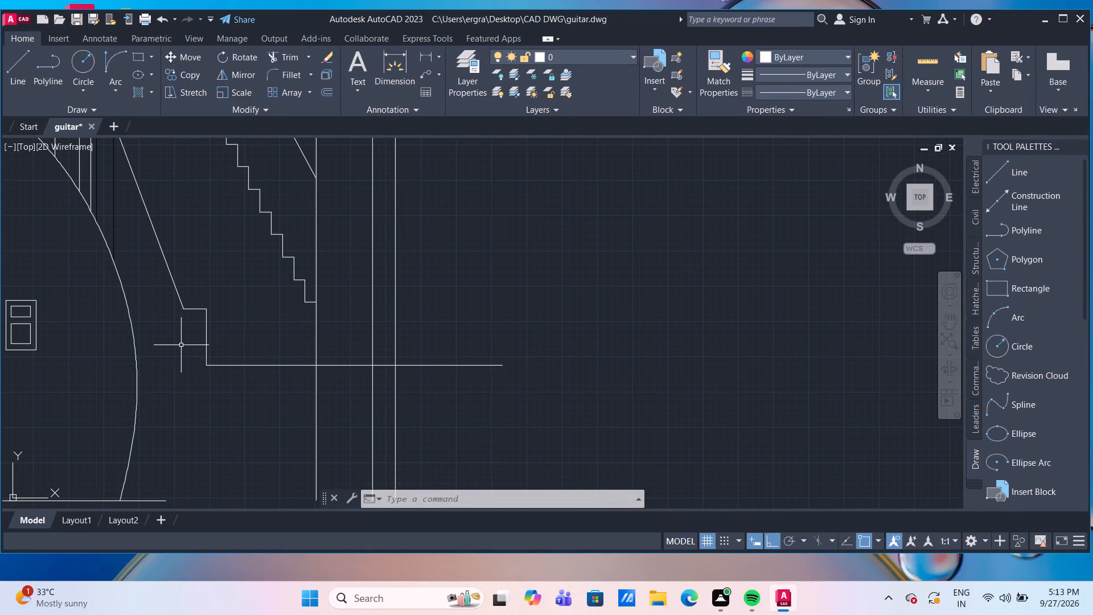
{"action": "scroll", "coordinate": [181, 345], "scroll_direction": "down", "scroll_amount": 1}
{"action": "middle_click_drag", "start_coordinate": [175, 330], "coordinate": [164, 274]}
{"action": "scroll", "coordinate": [162, 280], "scroll_direction": "down", "scroll_amount": 1}
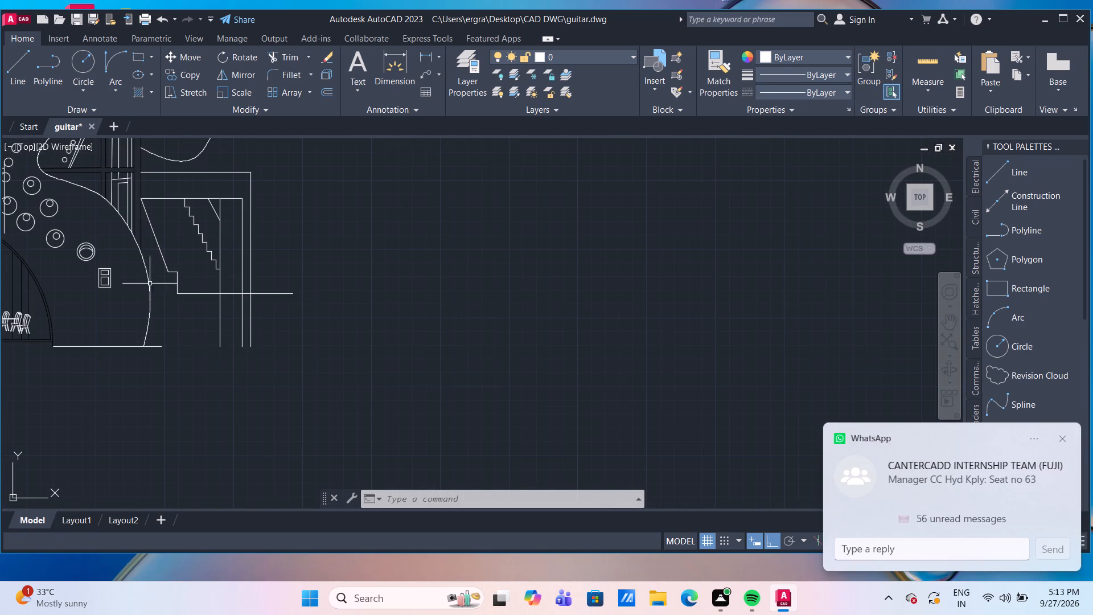
{"action": "scroll", "coordinate": [158, 322], "scroll_direction": "down", "scroll_amount": 1}
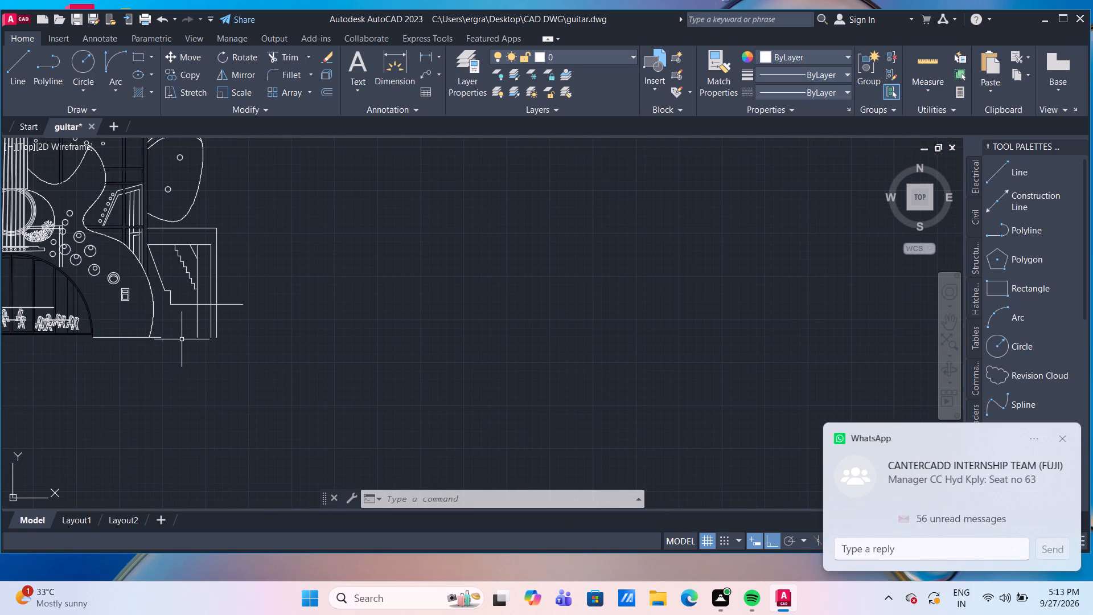
{"action": "middle_click_drag", "start_coordinate": [182, 329], "coordinate": [187, 297]}
{"action": "scroll", "coordinate": [188, 313], "scroll_direction": "up", "scroll_amount": 1}
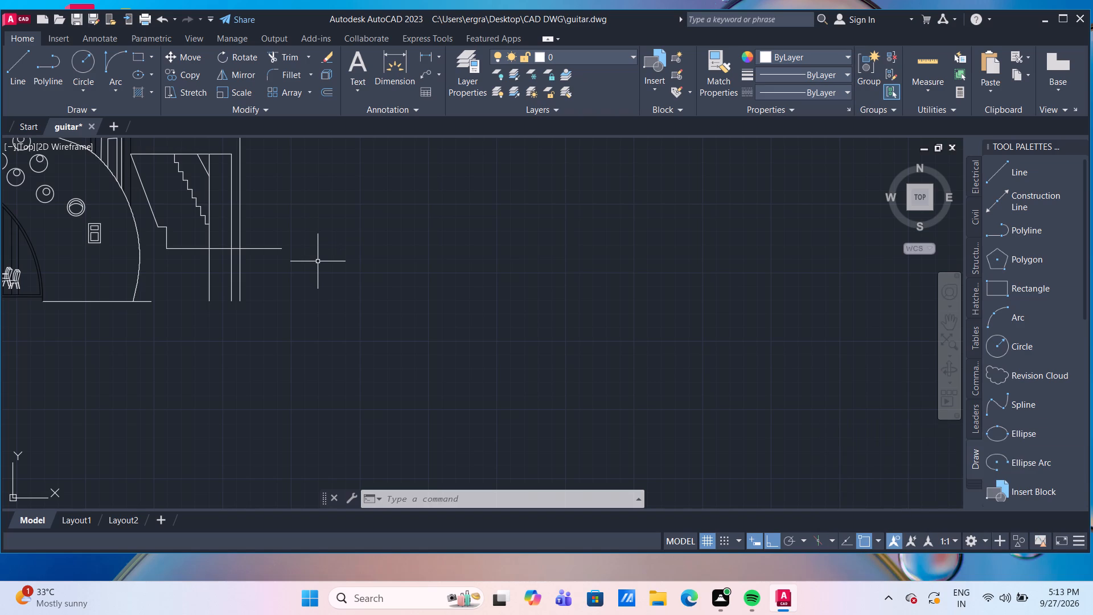
{"action": "scroll", "coordinate": [199, 239], "scroll_direction": "up", "scroll_amount": 2}
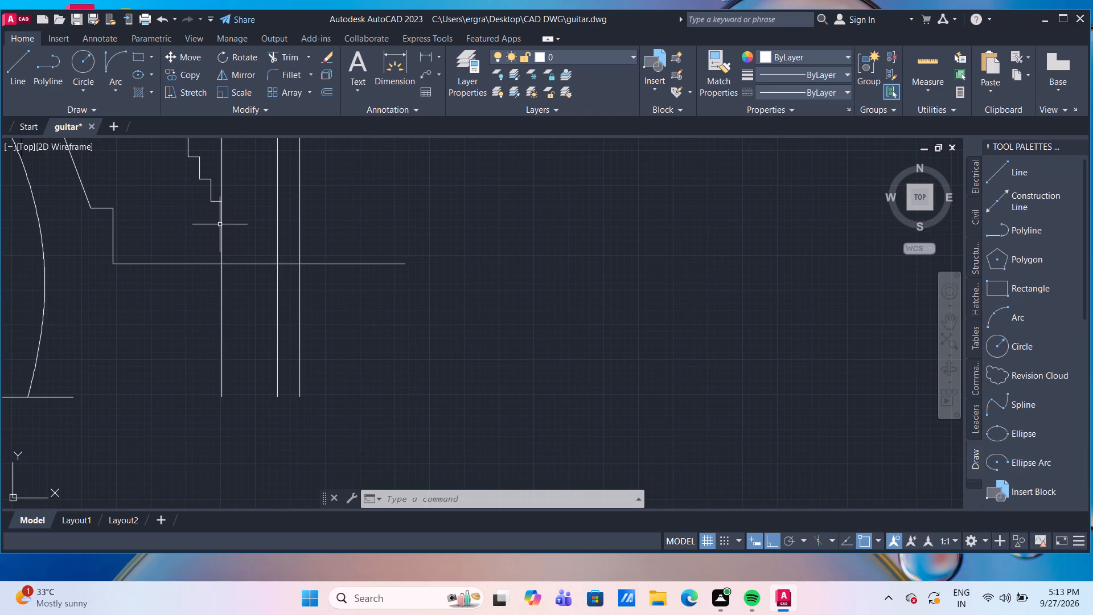
{"action": "scroll", "coordinate": [254, 157], "scroll_direction": "down", "scroll_amount": 1}
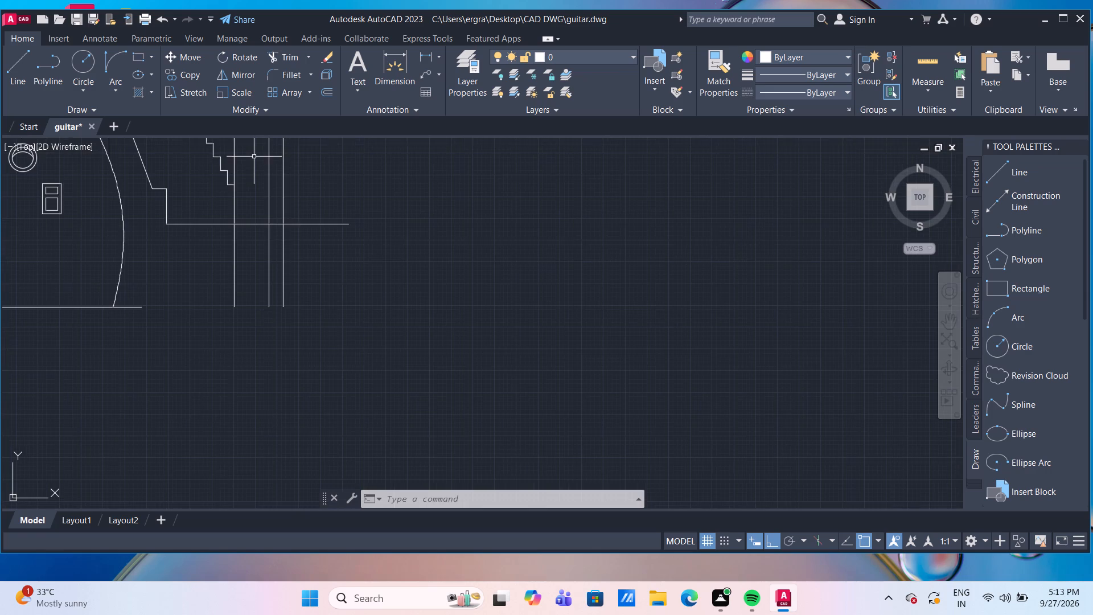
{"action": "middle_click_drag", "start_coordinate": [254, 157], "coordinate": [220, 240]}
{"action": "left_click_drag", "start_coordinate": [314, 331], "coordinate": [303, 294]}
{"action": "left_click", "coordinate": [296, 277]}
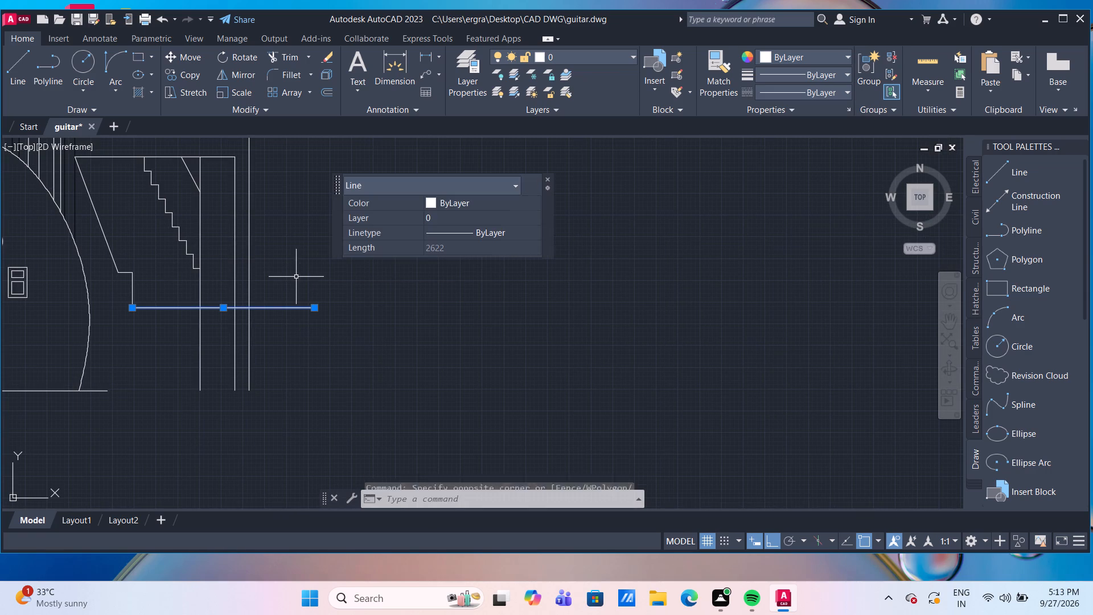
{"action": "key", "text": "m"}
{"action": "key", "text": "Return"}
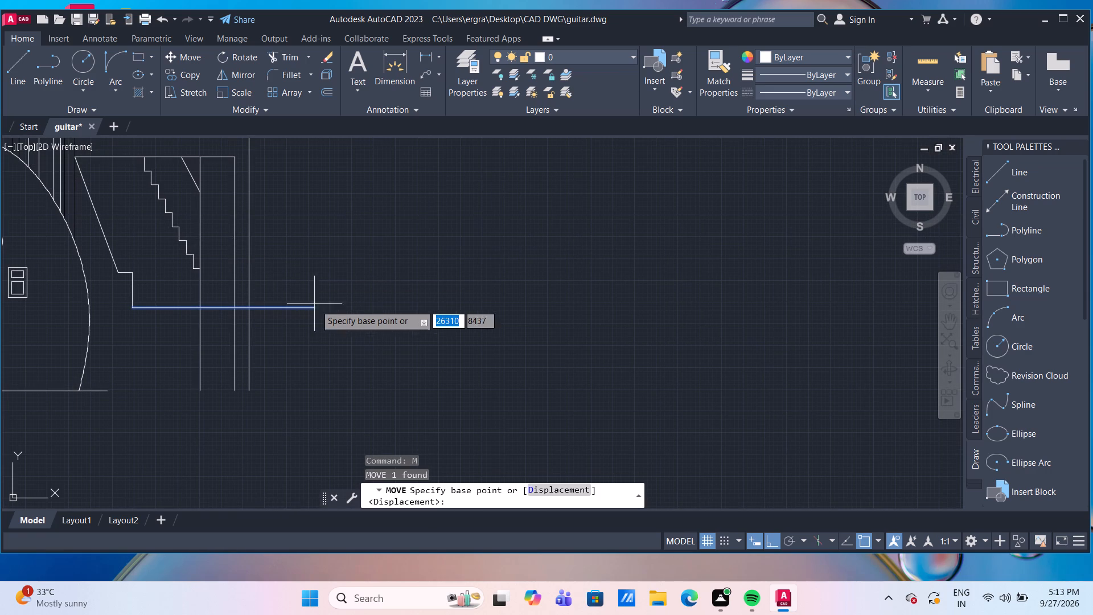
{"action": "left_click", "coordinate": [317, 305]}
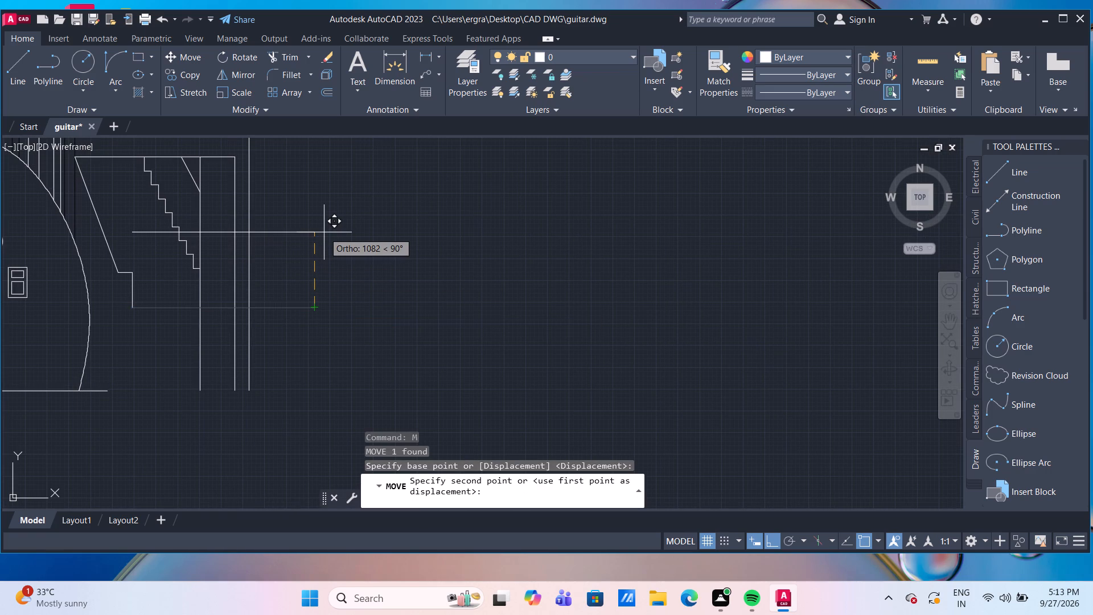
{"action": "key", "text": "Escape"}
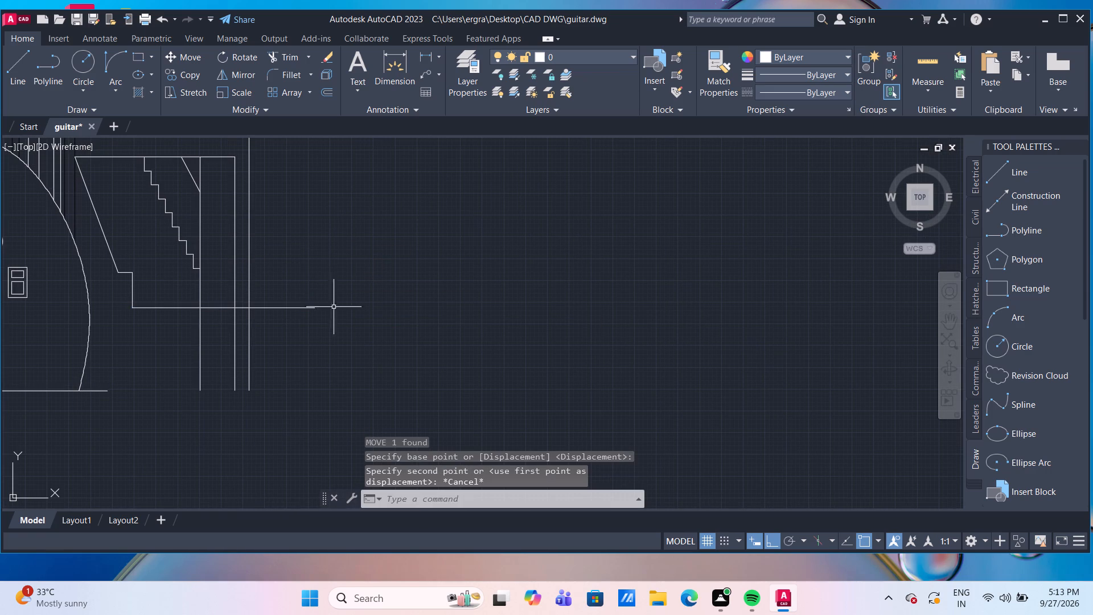
Copy the structure's lower horizontal line 1000 straight up so that the copy crosses the staircase.
{"action": "left_click_drag", "start_coordinate": [326, 350], "coordinate": [313, 312]}
{"action": "left_click", "coordinate": [298, 282]}
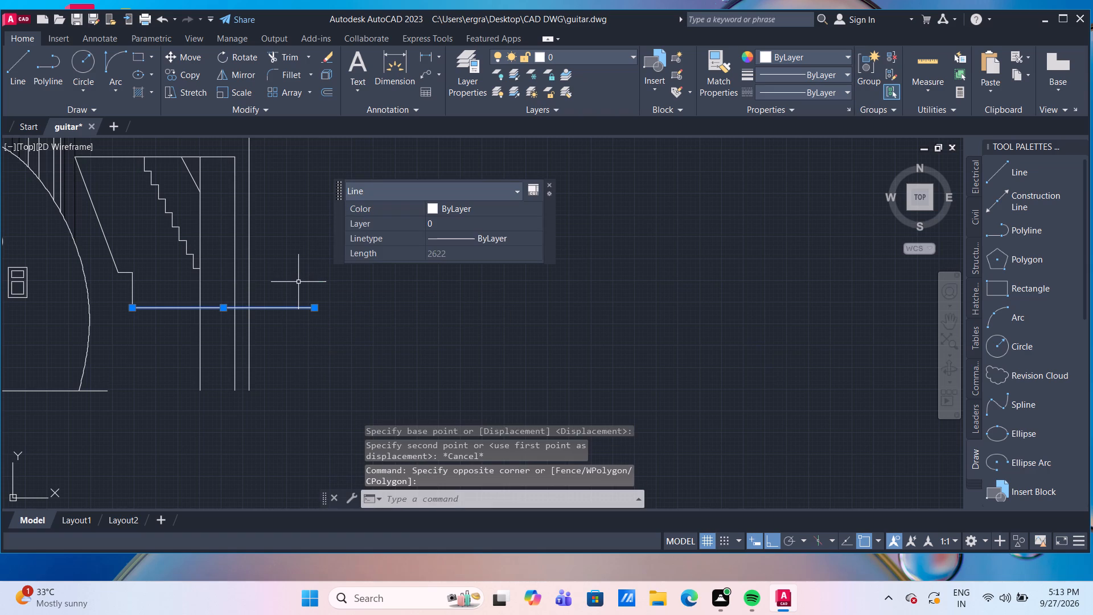
{"action": "key", "text": "ctrl+c"}
{"action": "key", "text": "Return"}
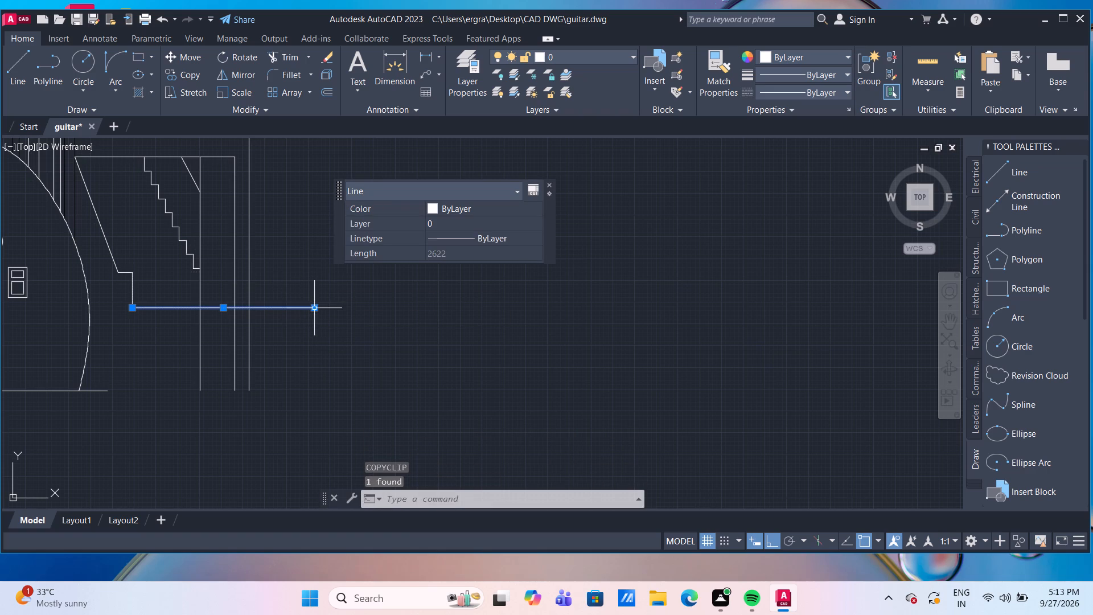
{"action": "left_click", "coordinate": [312, 308]}
{"action": "key", "text": "Escape"}
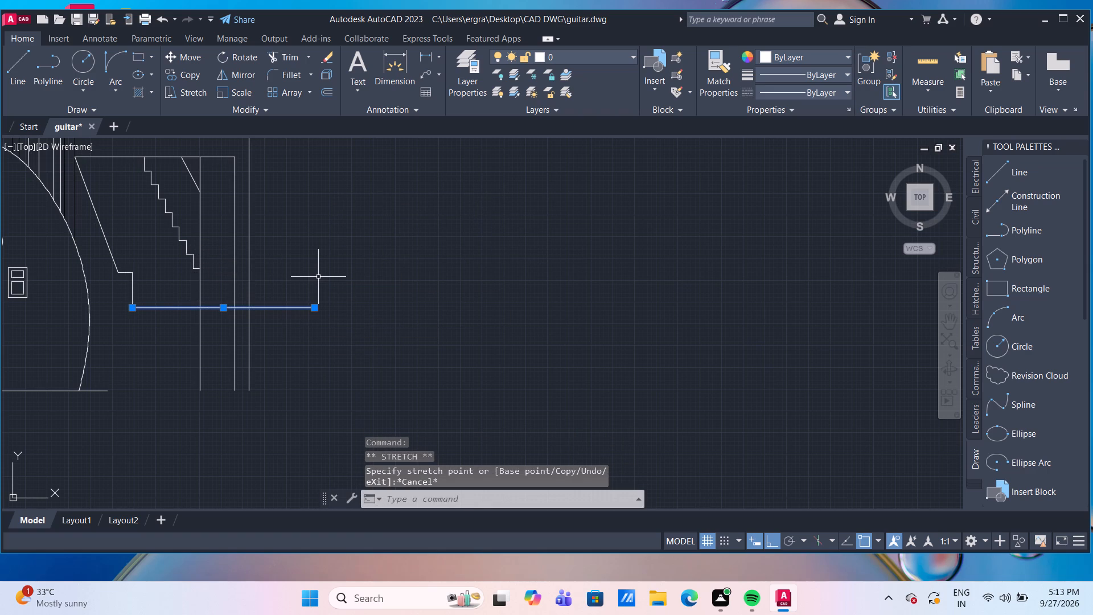
{"action": "type", "text": "co"}
{"action": "key", "text": "Return"}
{"action": "left_click", "coordinate": [315, 308]}
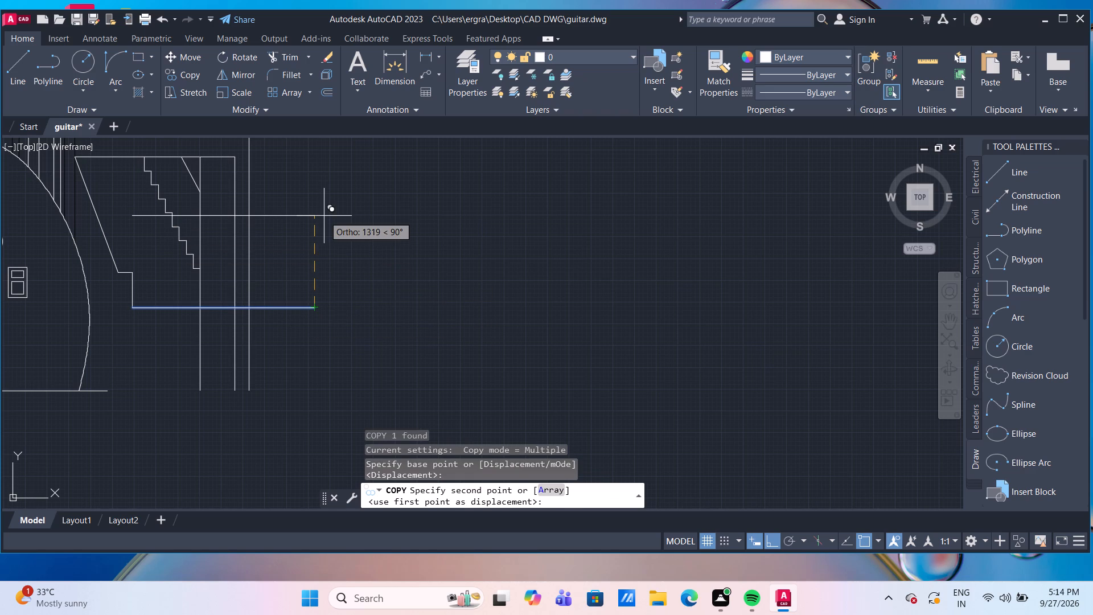
{"action": "middle_click_drag", "start_coordinate": [324, 216], "coordinate": [305, 253]}
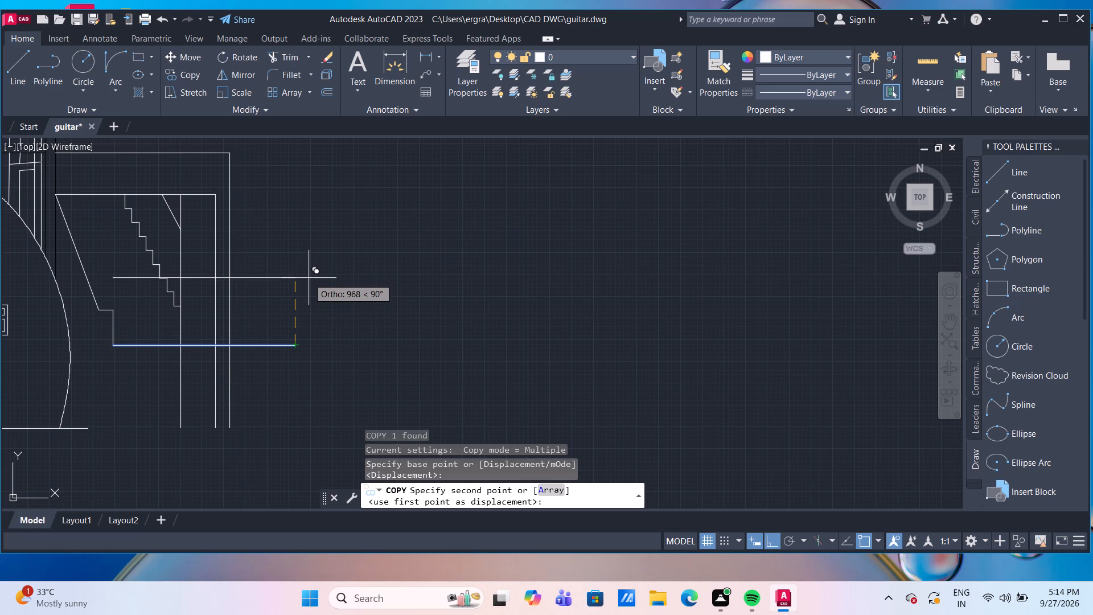
{"action": "type", "text": "1000"}
{"action": "key", "text": "Return"}
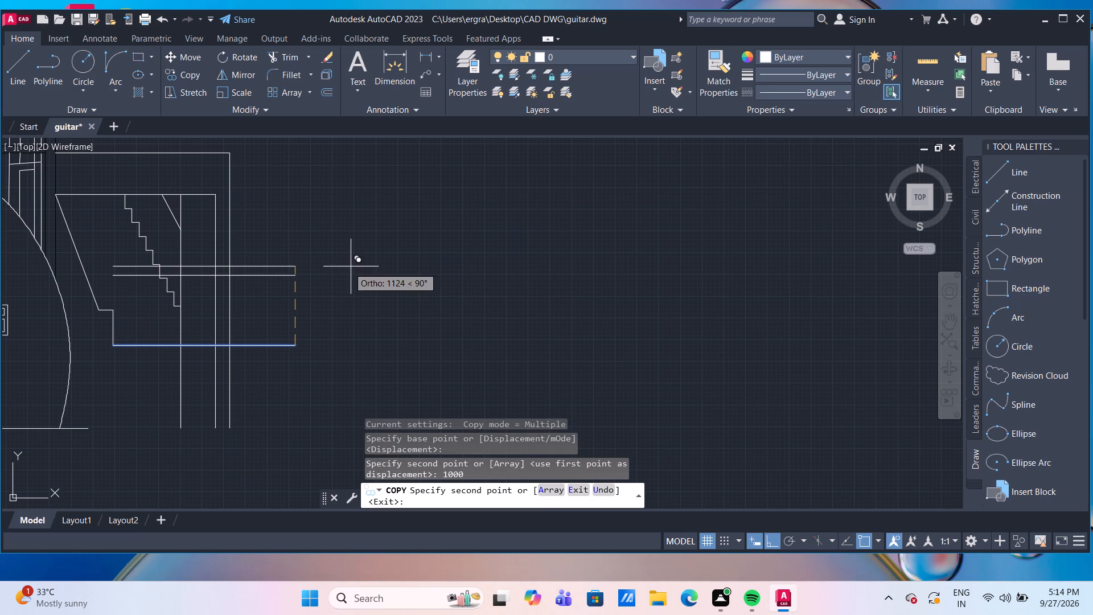
{"action": "key", "text": "Escape"}
{"action": "scroll", "coordinate": [176, 270], "scroll_direction": "up", "scroll_amount": 2}
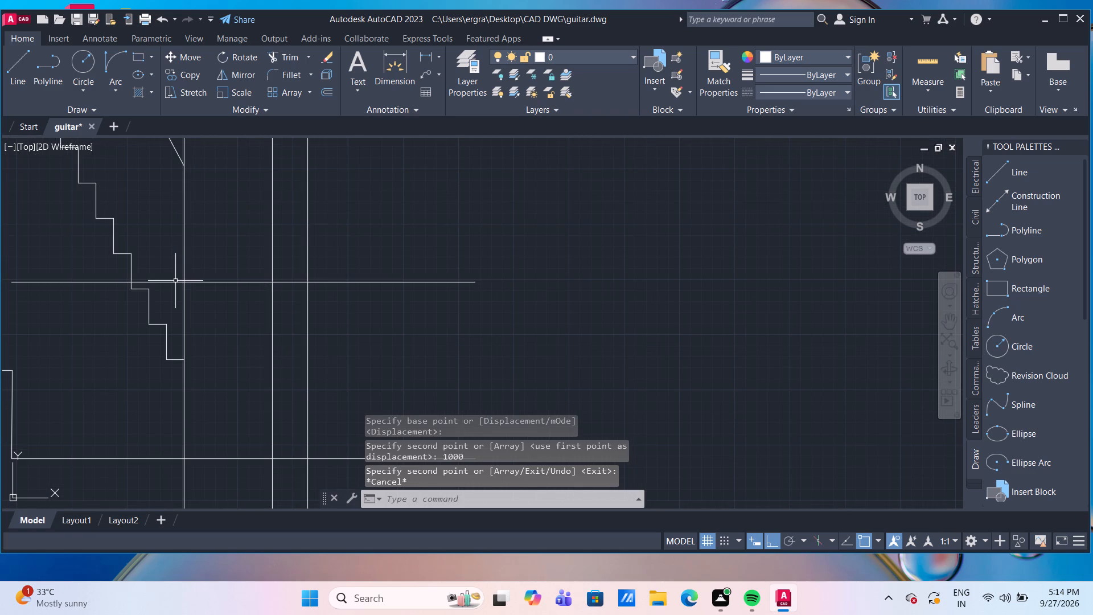
Trim the copied horizontal line back to the inner vertical line, and trim both lower horizontals' overhang beyond the outer vertical line.
{"action": "type", "text": "tr"}
{"action": "key", "text": "Return"}
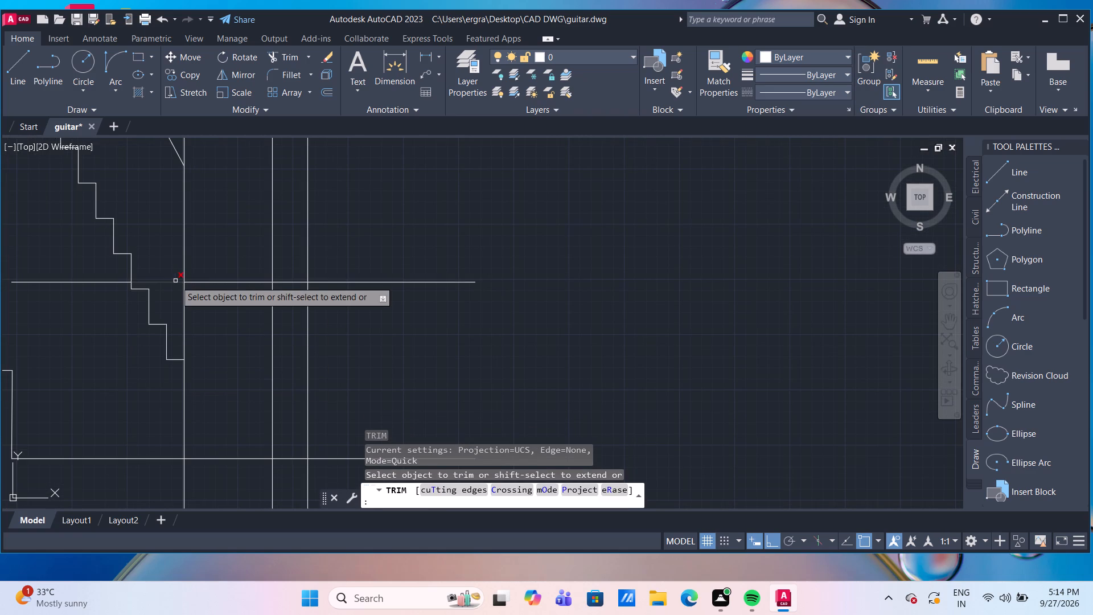
{"action": "left_click", "coordinate": [174, 282]}
{"action": "left_click", "coordinate": [67, 279]}
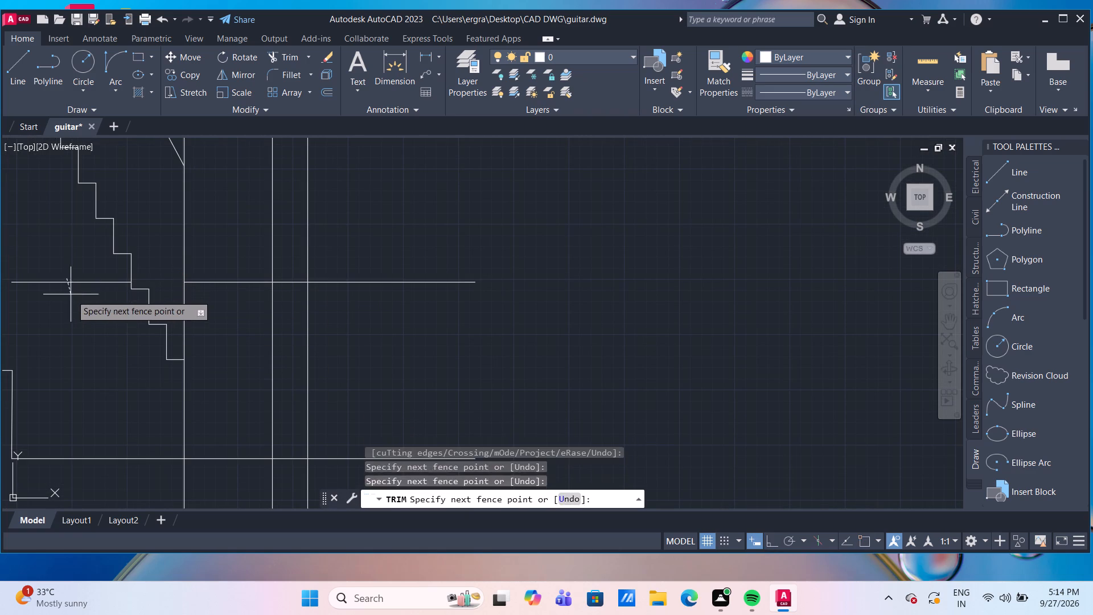
{"action": "left_click", "coordinate": [73, 298]}
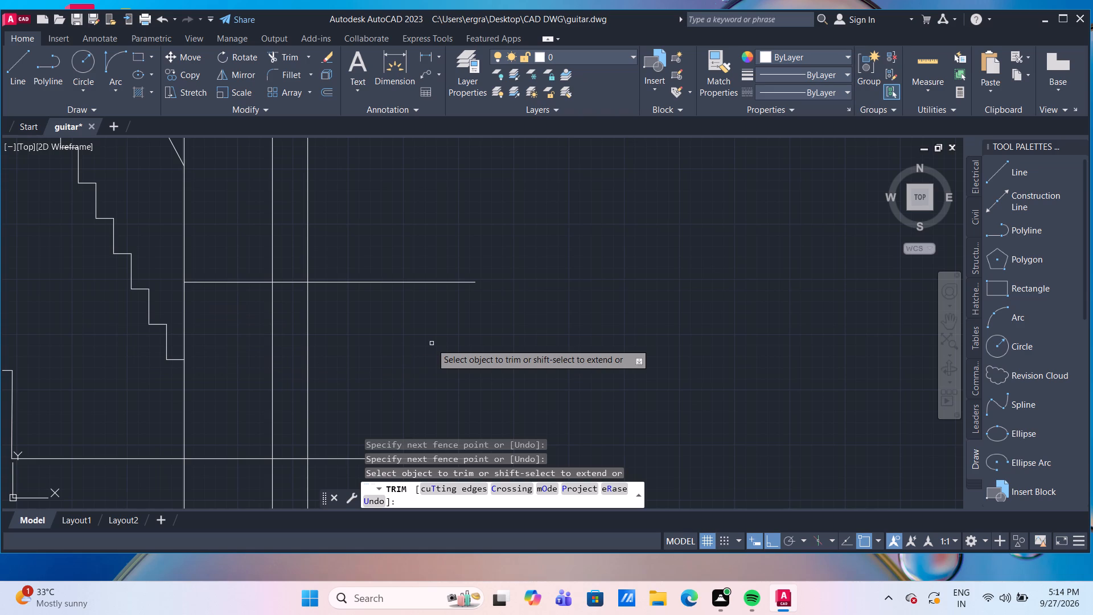
{"action": "left_click", "coordinate": [398, 266]}
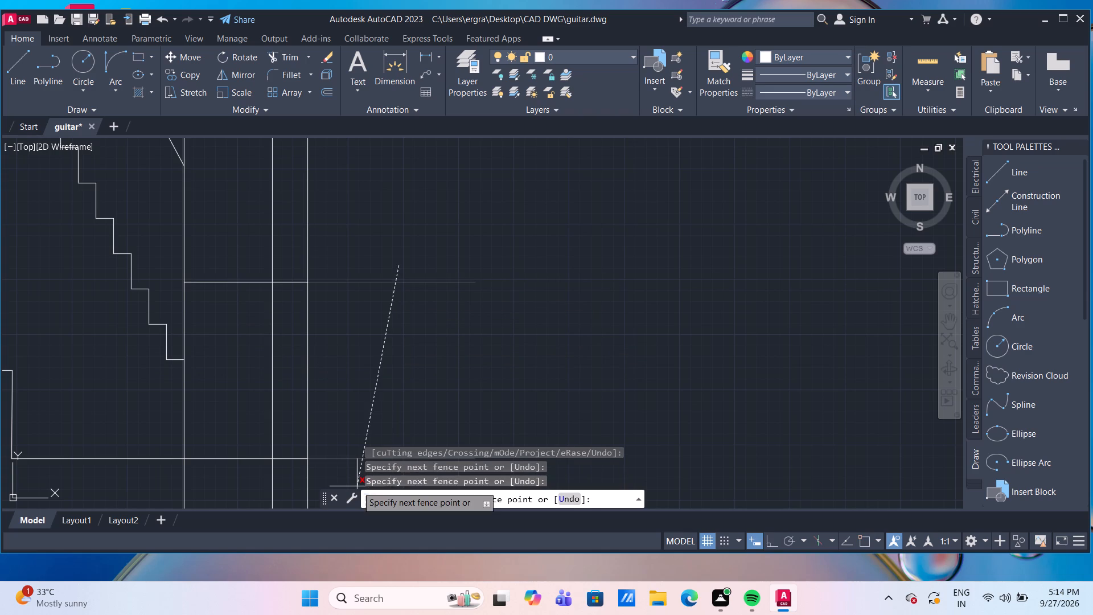
{"action": "left_click", "coordinate": [357, 486]}
{"action": "scroll", "coordinate": [375, 397], "scroll_direction": "down", "scroll_amount": 2}
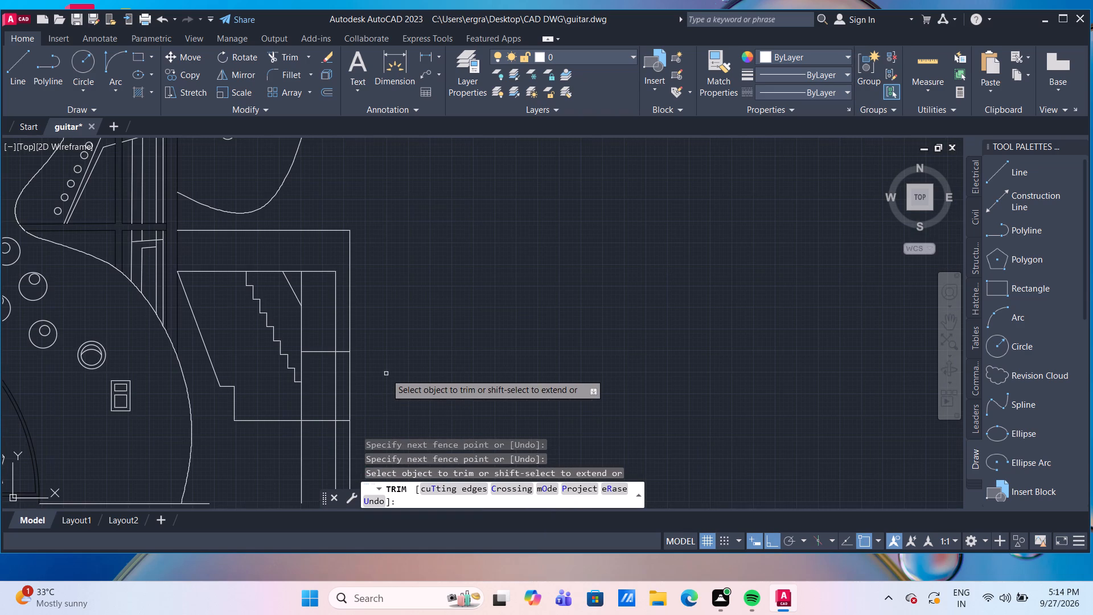
{"action": "middle_click_drag", "start_coordinate": [386, 365], "coordinate": [390, 313]}
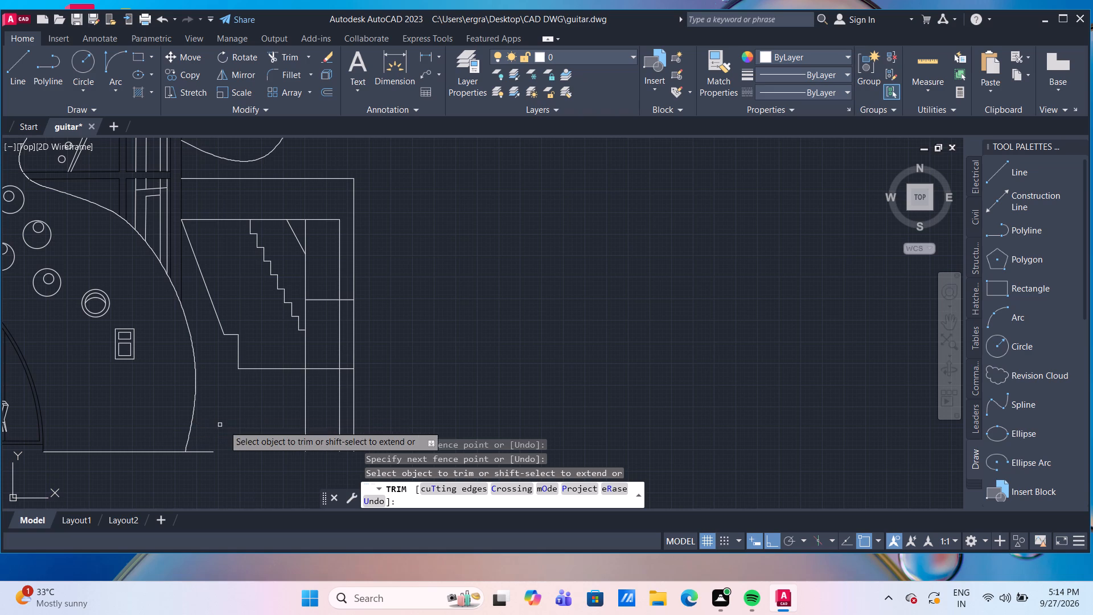
{"action": "middle_click_drag", "start_coordinate": [250, 428], "coordinate": [207, 388]}
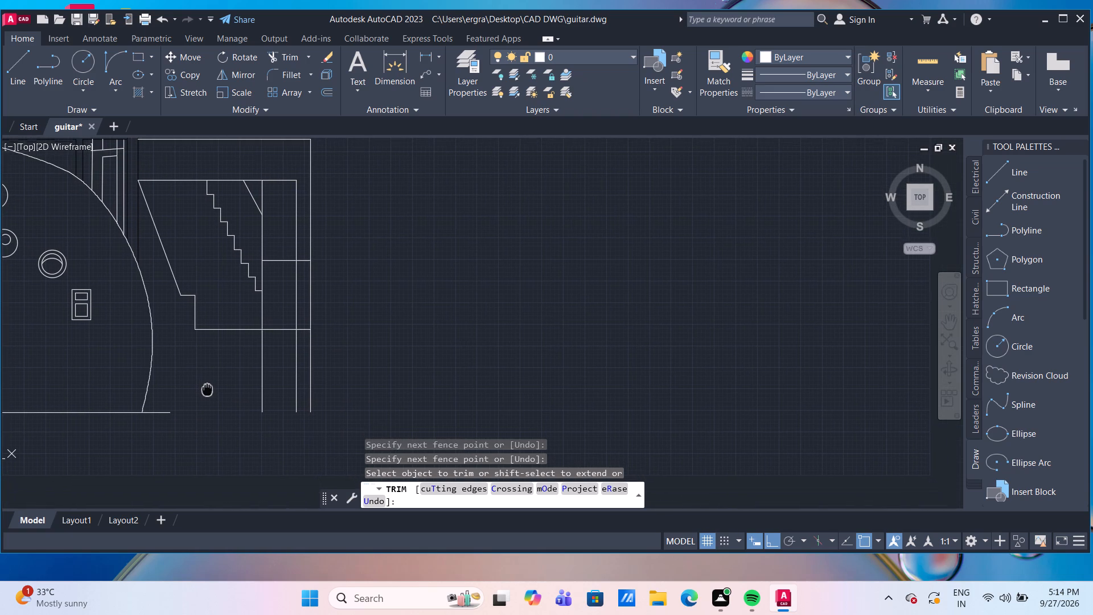
{"action": "middle_click_drag", "start_coordinate": [207, 388], "coordinate": [206, 387]}
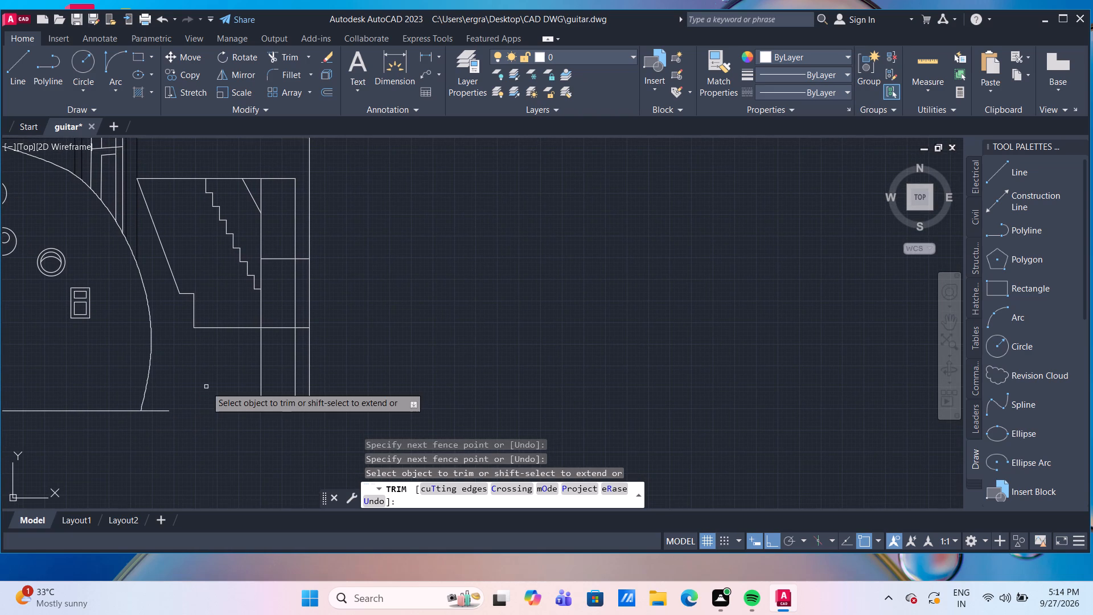
{"action": "middle_click_drag", "start_coordinate": [206, 387], "coordinate": [177, 366]}
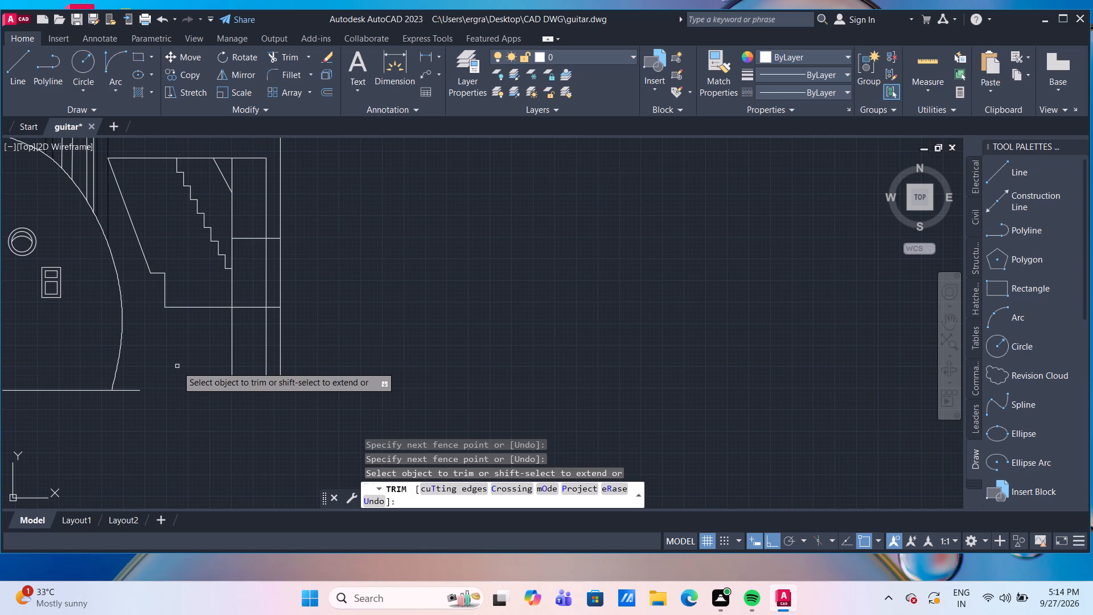
{"action": "key", "text": "Escape"}
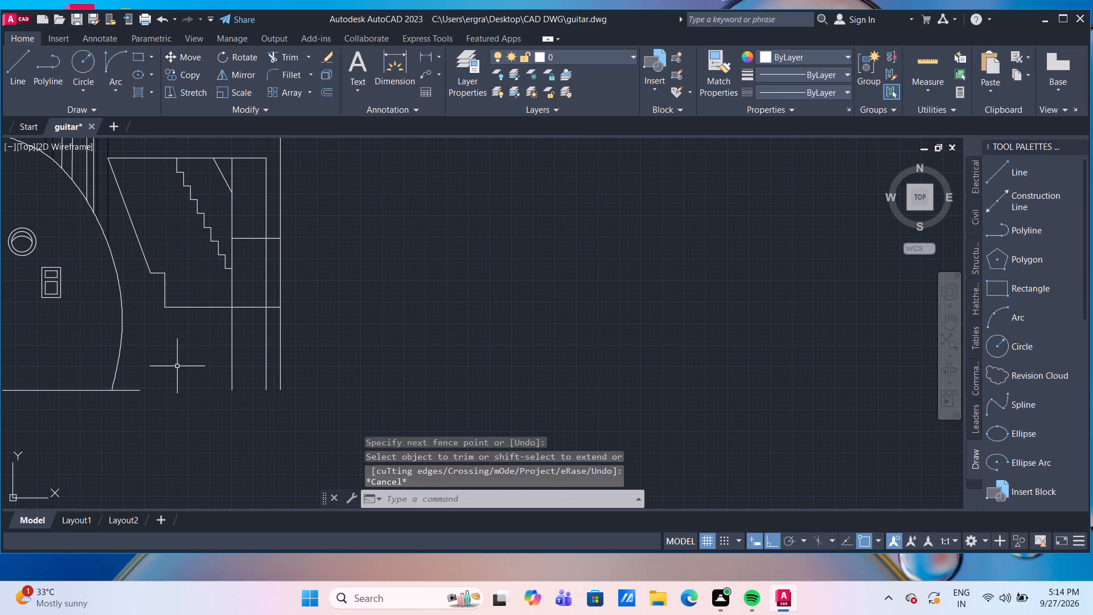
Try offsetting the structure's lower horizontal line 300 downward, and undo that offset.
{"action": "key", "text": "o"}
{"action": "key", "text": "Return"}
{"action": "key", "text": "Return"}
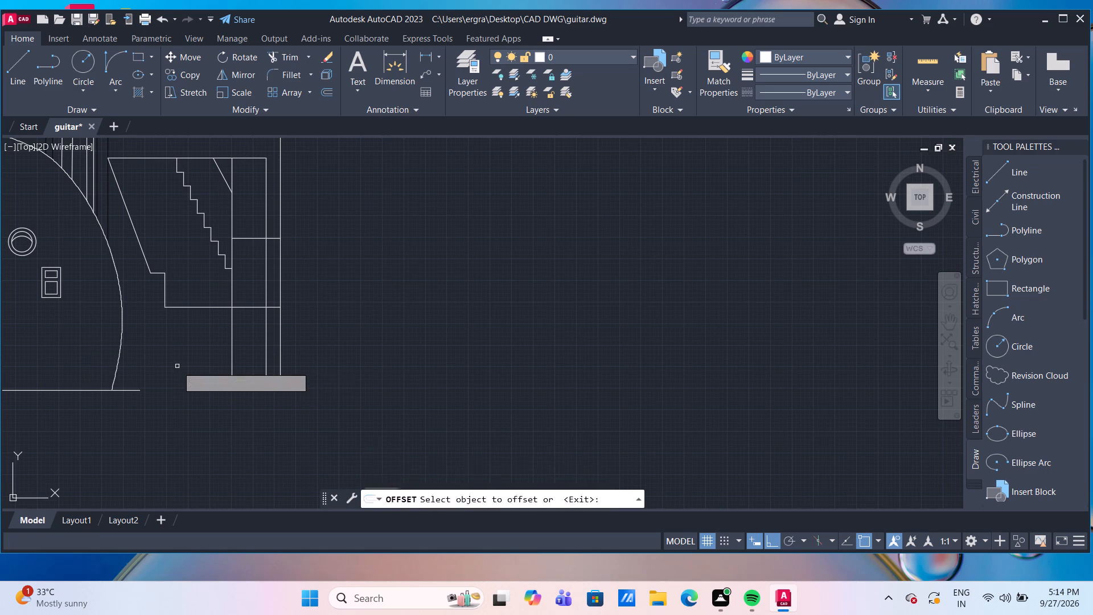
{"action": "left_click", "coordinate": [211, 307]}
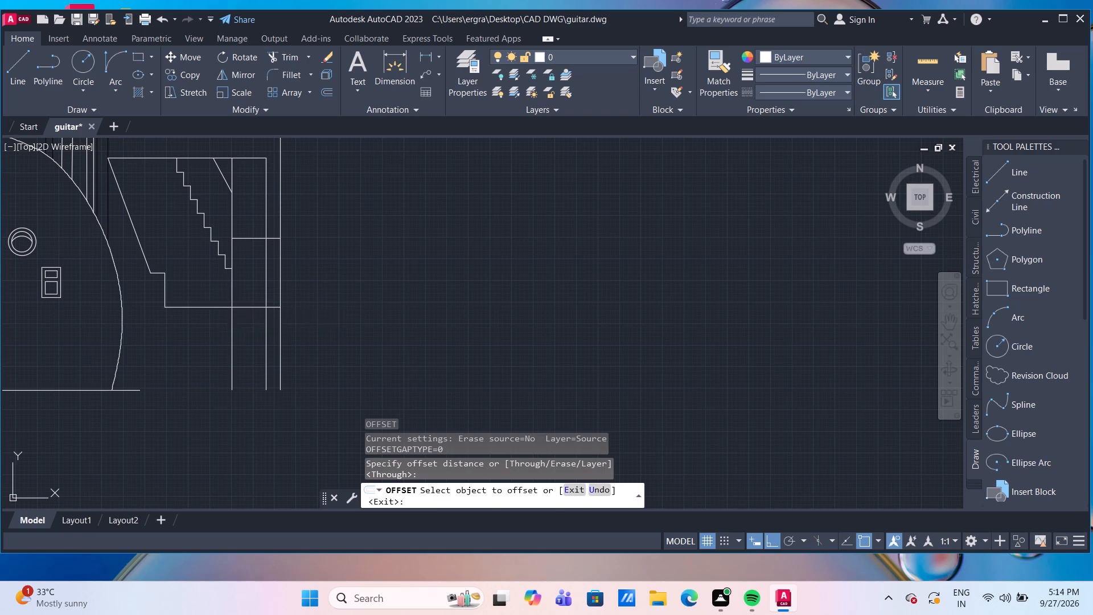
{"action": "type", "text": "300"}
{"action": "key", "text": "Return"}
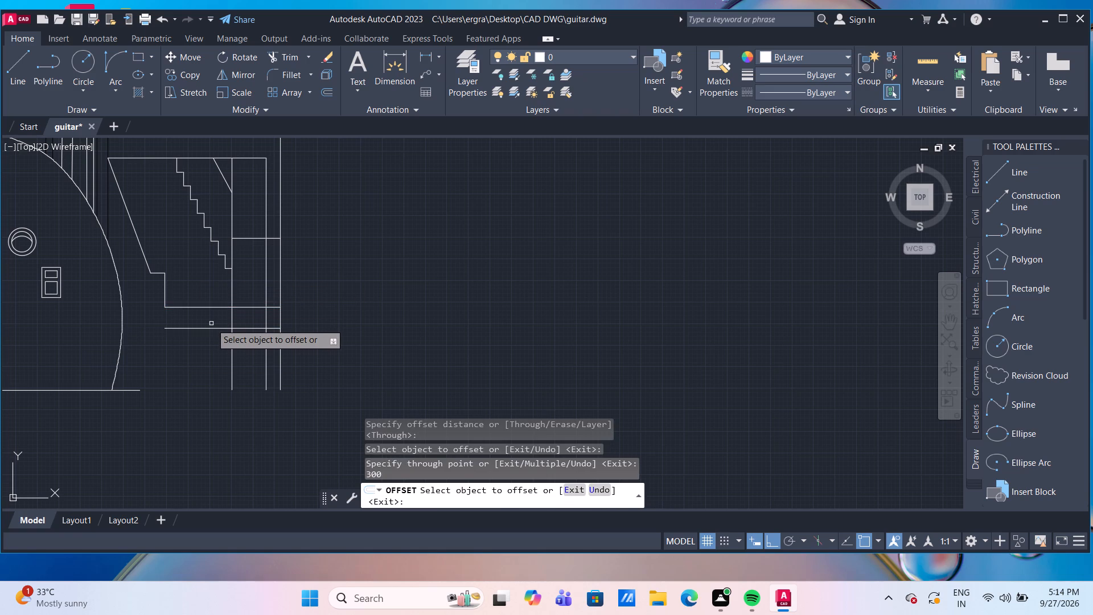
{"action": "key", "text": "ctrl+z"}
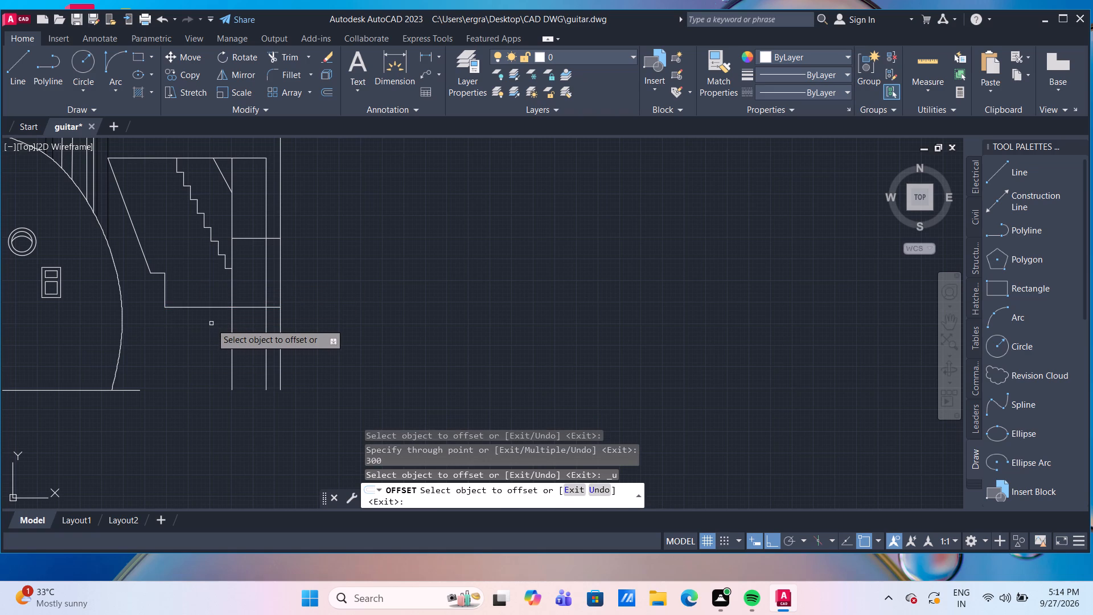
Offset the structure's lower horizontal line downward six times at 200 spacing, each from the previous copy, to the verticals' lower ends.
{"action": "left_click", "coordinate": [212, 307]}
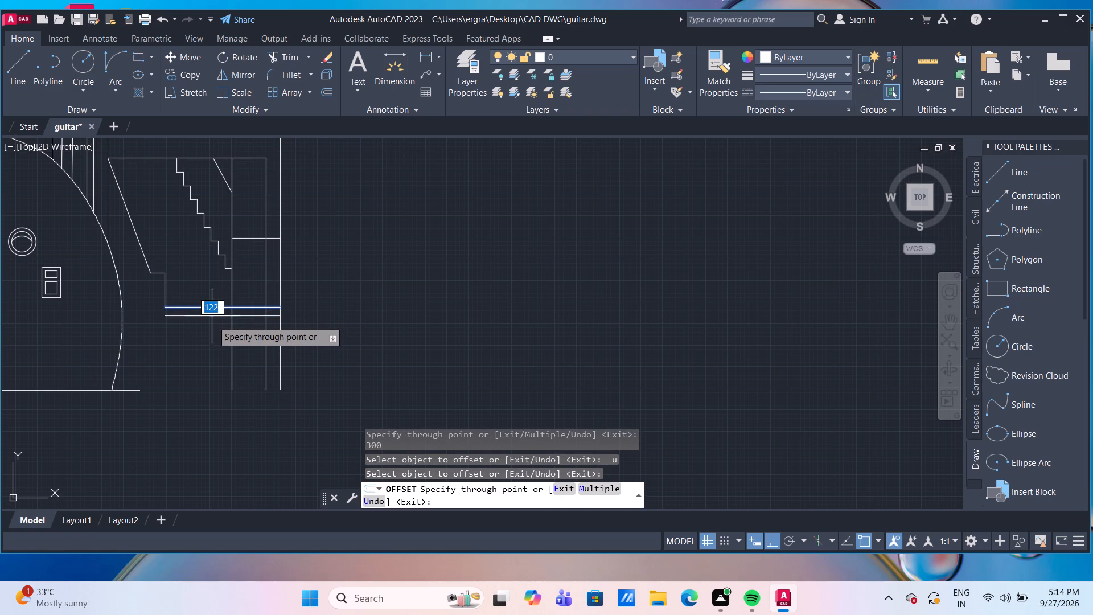
{"action": "type", "text": "200"}
{"action": "key", "text": "Return"}
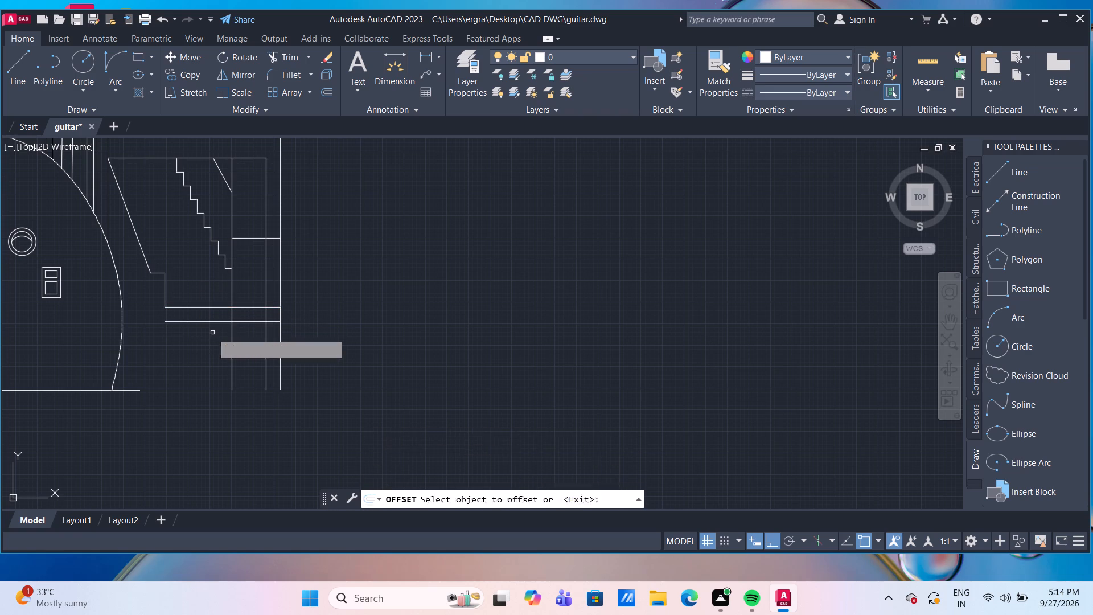
{"action": "left_click", "coordinate": [209, 323]}
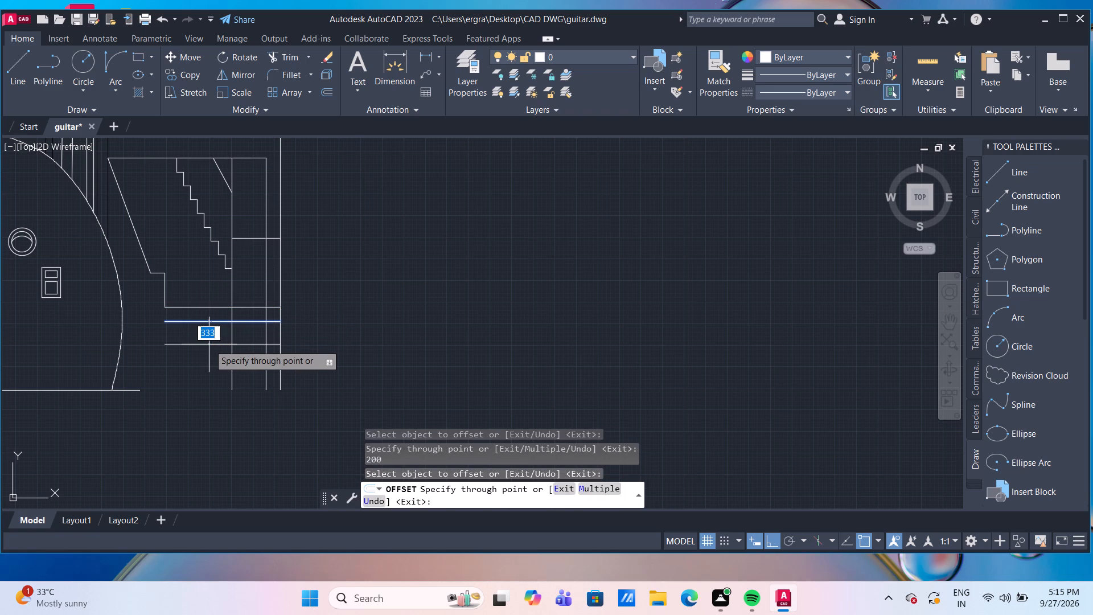
{"action": "type", "text": "200"}
{"action": "key", "text": "Return"}
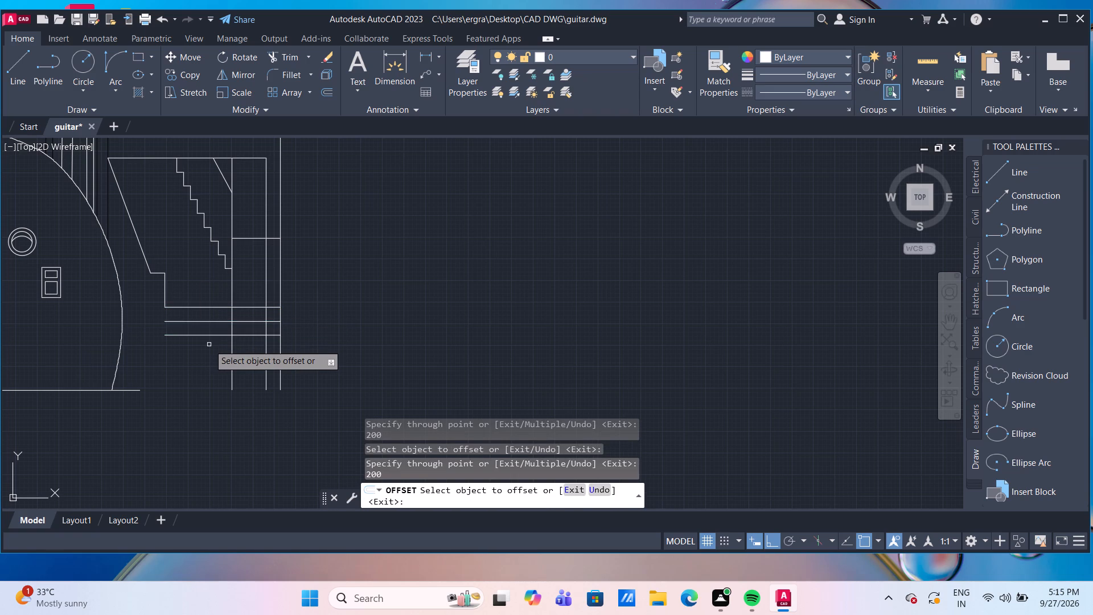
{"action": "left_click", "coordinate": [212, 334]}
{"action": "type", "text": "200"}
{"action": "key", "text": "Return"}
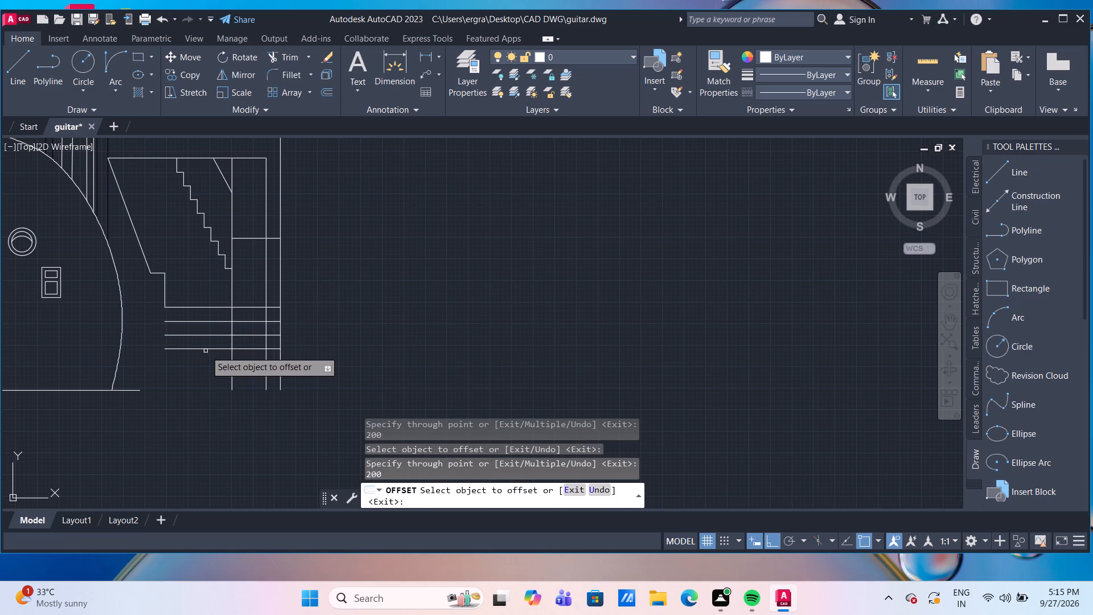
{"action": "left_click", "coordinate": [201, 348]}
{"action": "type", "text": "200"}
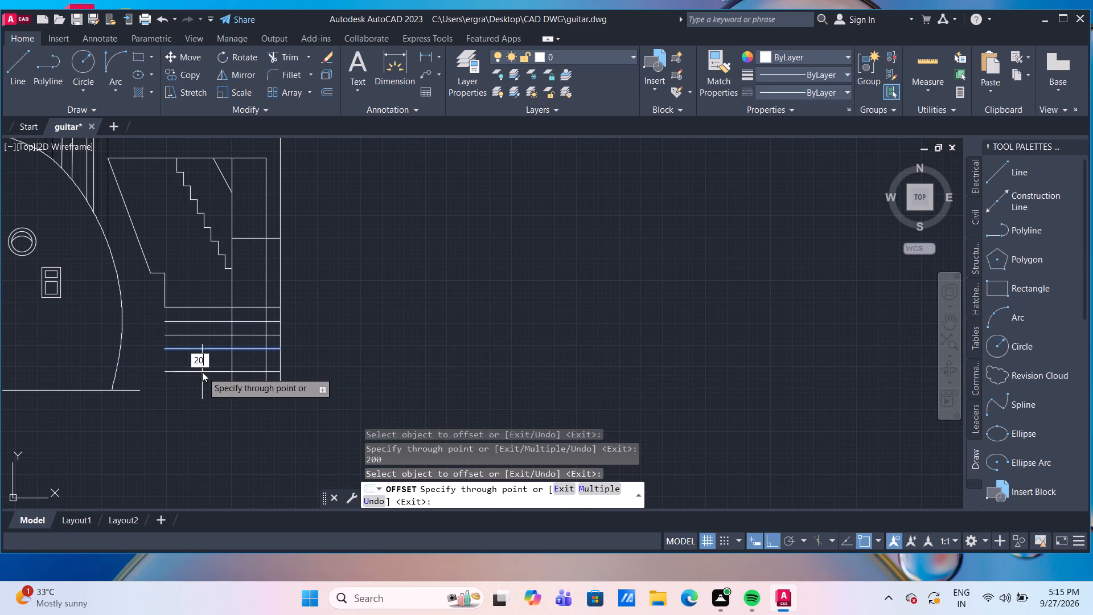
{"action": "key", "text": "Return"}
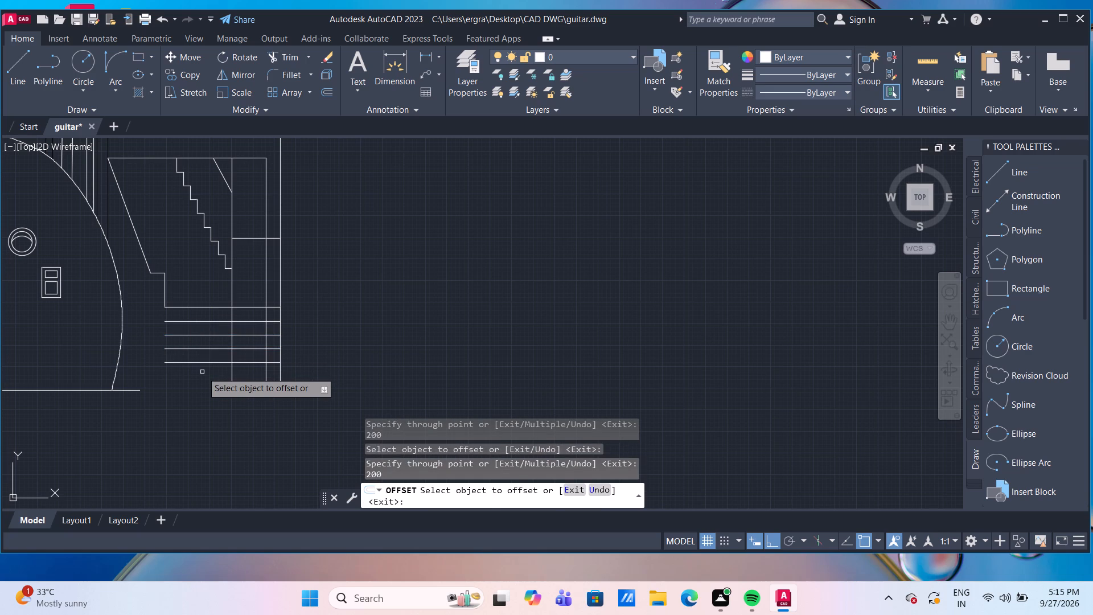
{"action": "left_click_drag", "start_coordinate": [208, 363], "coordinate": [209, 370]}
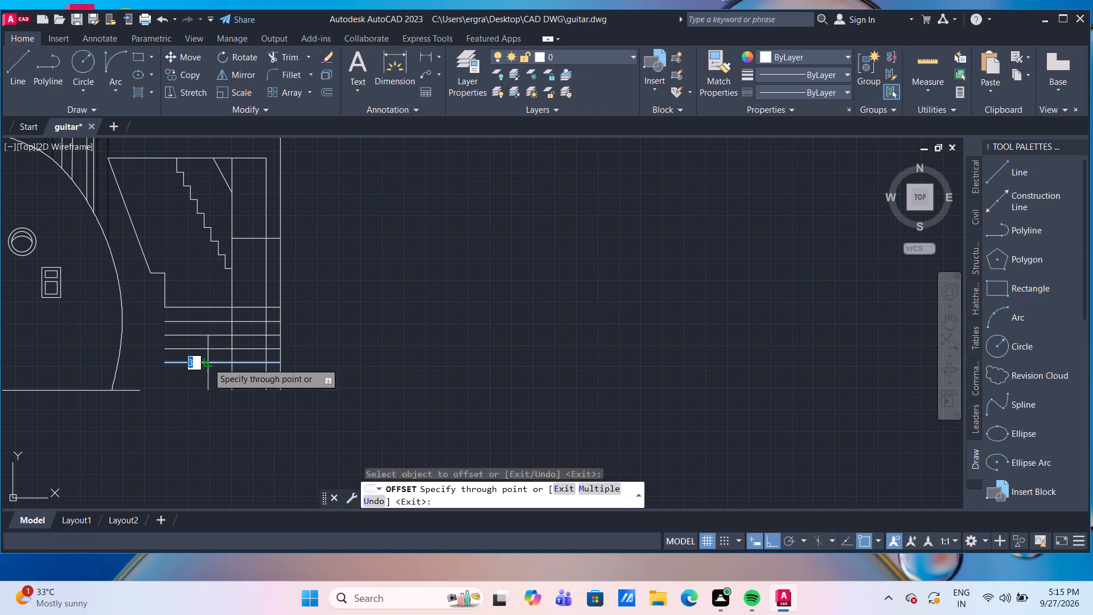
{"action": "type", "text": "200"}
{"action": "key", "text": "Return"}
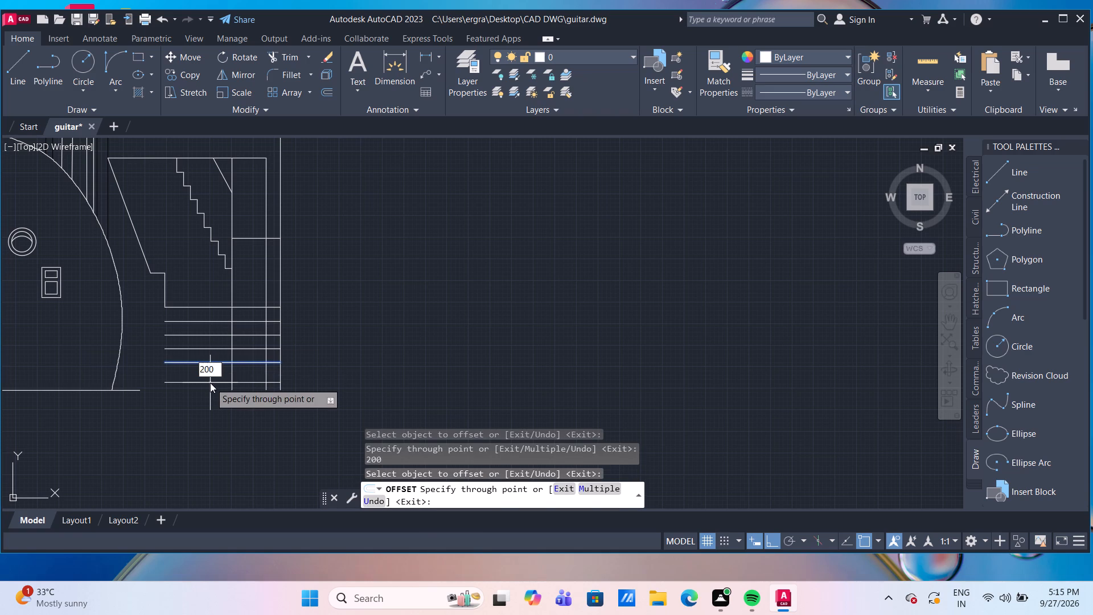
{"action": "left_click", "coordinate": [222, 376]}
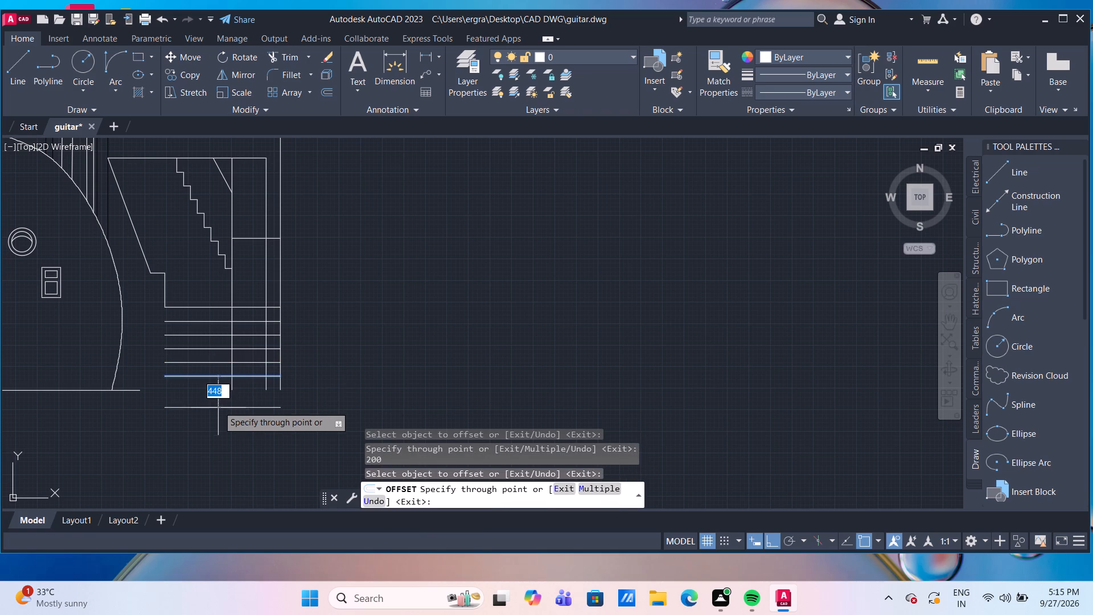
{"action": "type", "text": "200"}
{"action": "key", "text": "Return"}
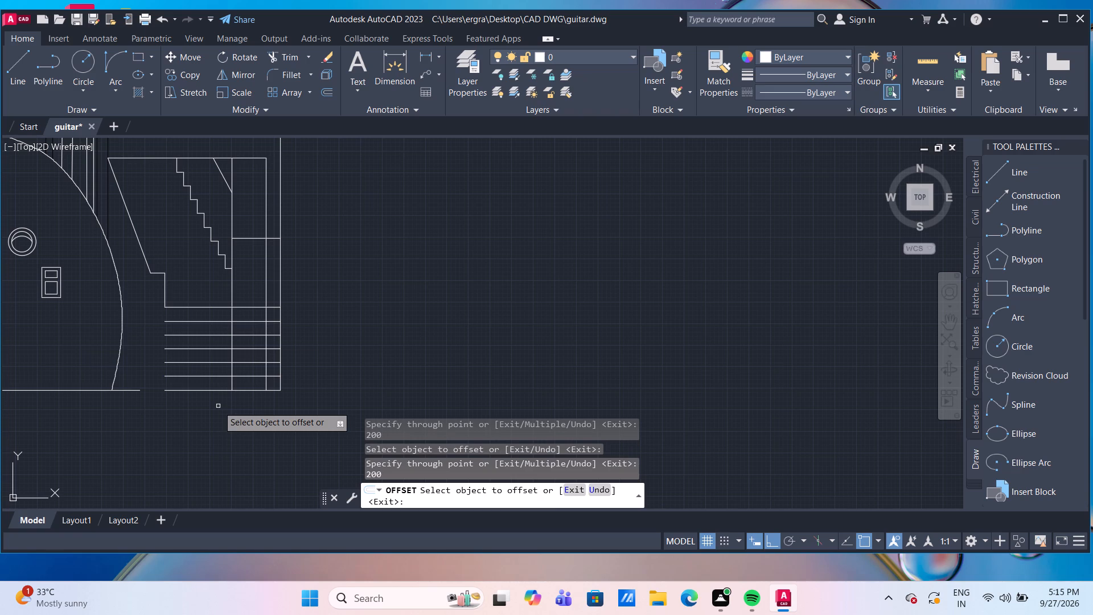
{"action": "key", "text": "Escape"}
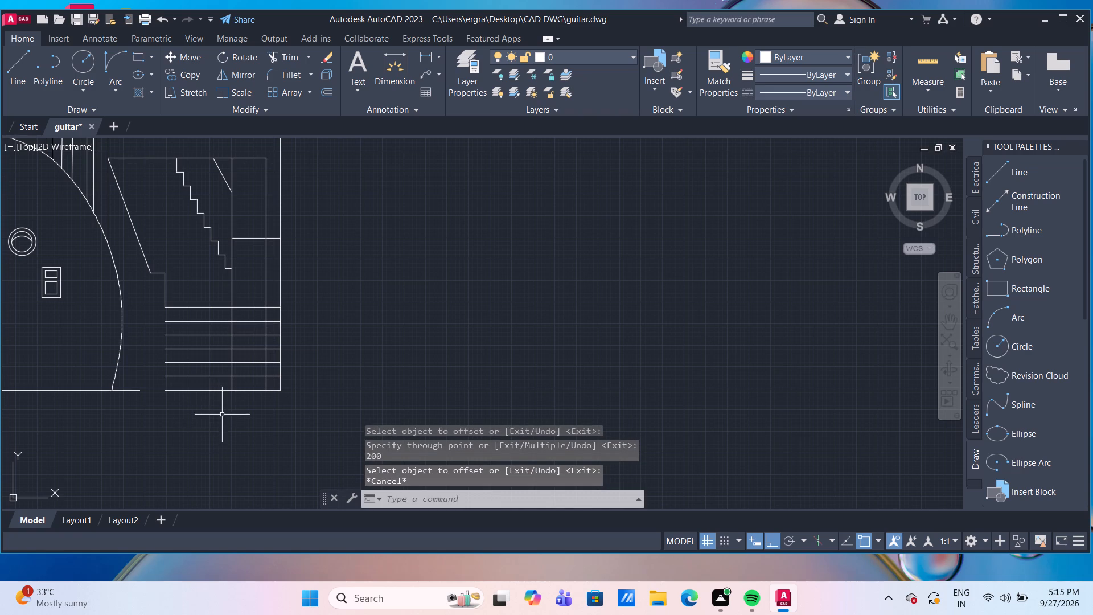
Draw a short three-point spline with ortho off, rising from the body's base line just outside the large body arc.
{"action": "scroll", "coordinate": [133, 389], "scroll_direction": "up", "scroll_amount": 1}
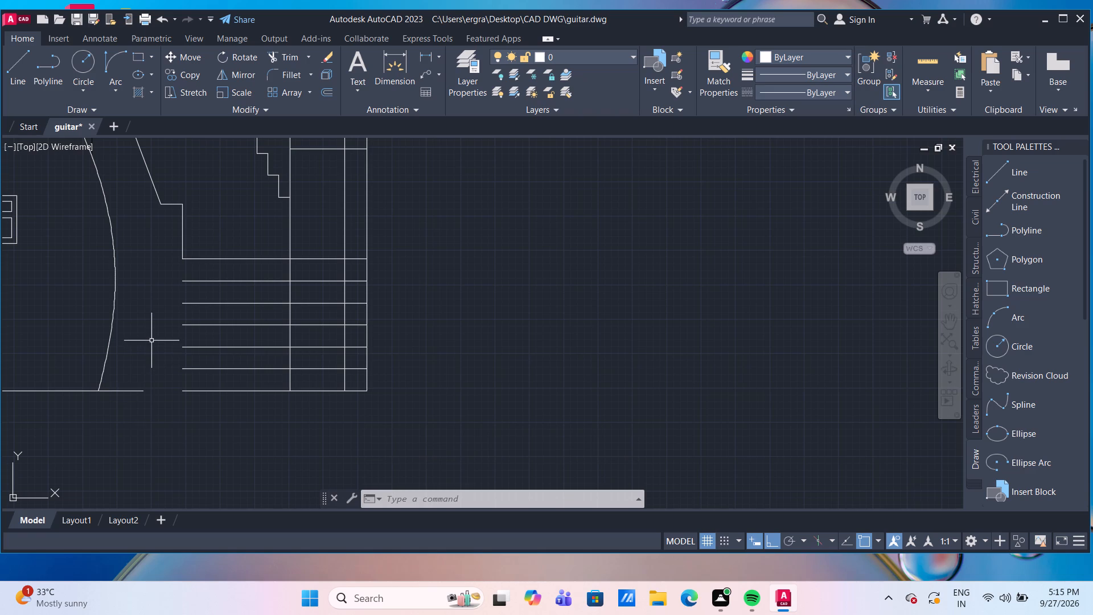
{"action": "scroll", "coordinate": [151, 340], "scroll_direction": "down", "scroll_amount": 1}
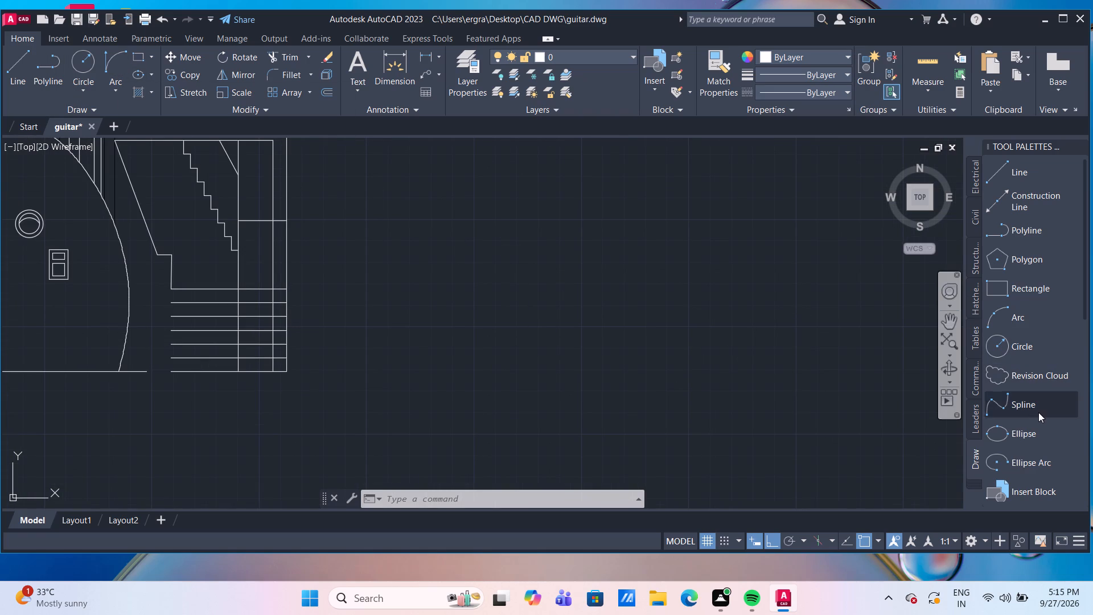
{"action": "left_click_drag", "start_coordinate": [1018, 407], "coordinate": [1010, 403]}
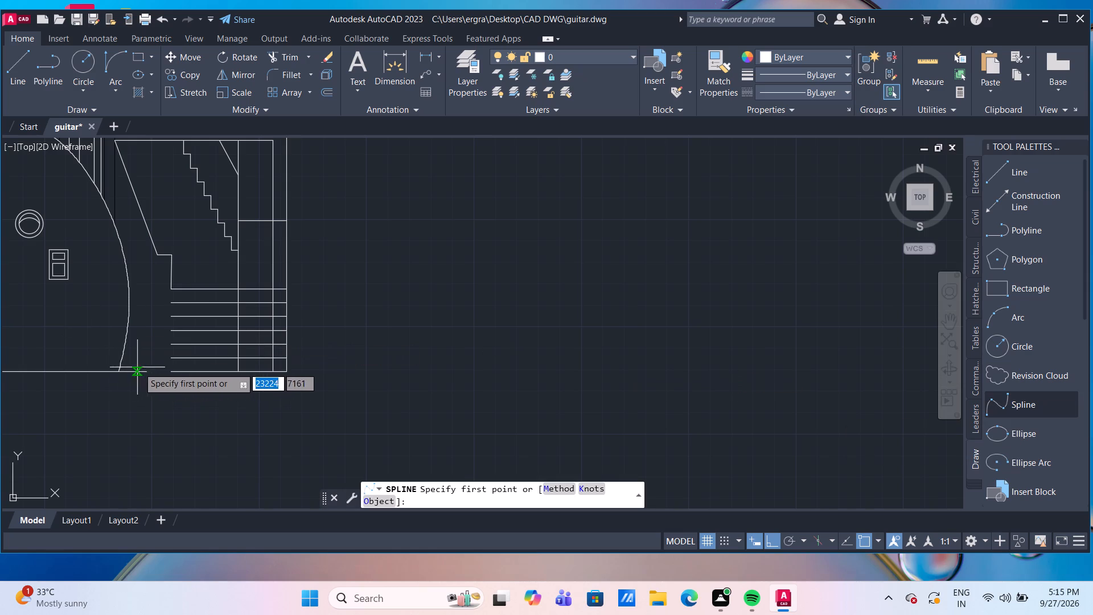
{"action": "scroll", "coordinate": [142, 367], "scroll_direction": "up", "scroll_amount": 1}
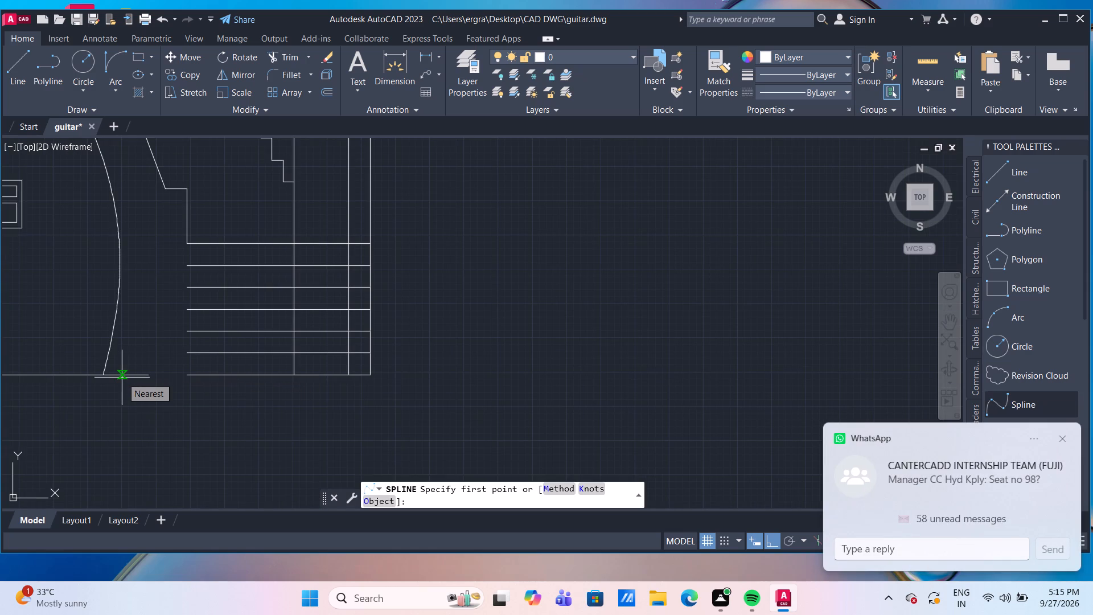
{"action": "left_click", "coordinate": [122, 378]}
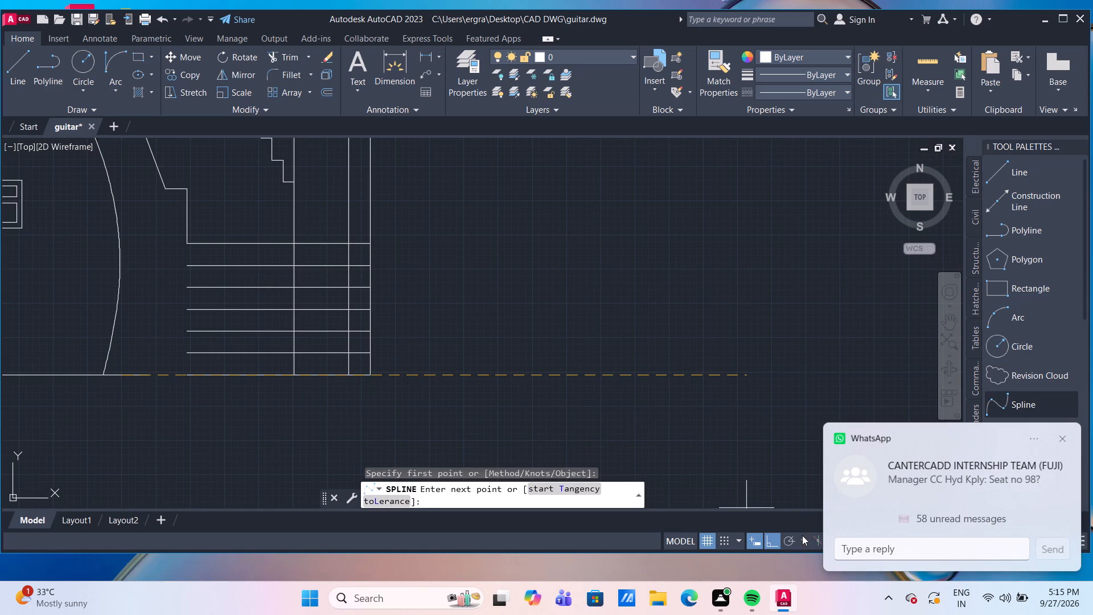
{"action": "left_click", "coordinate": [766, 543]}
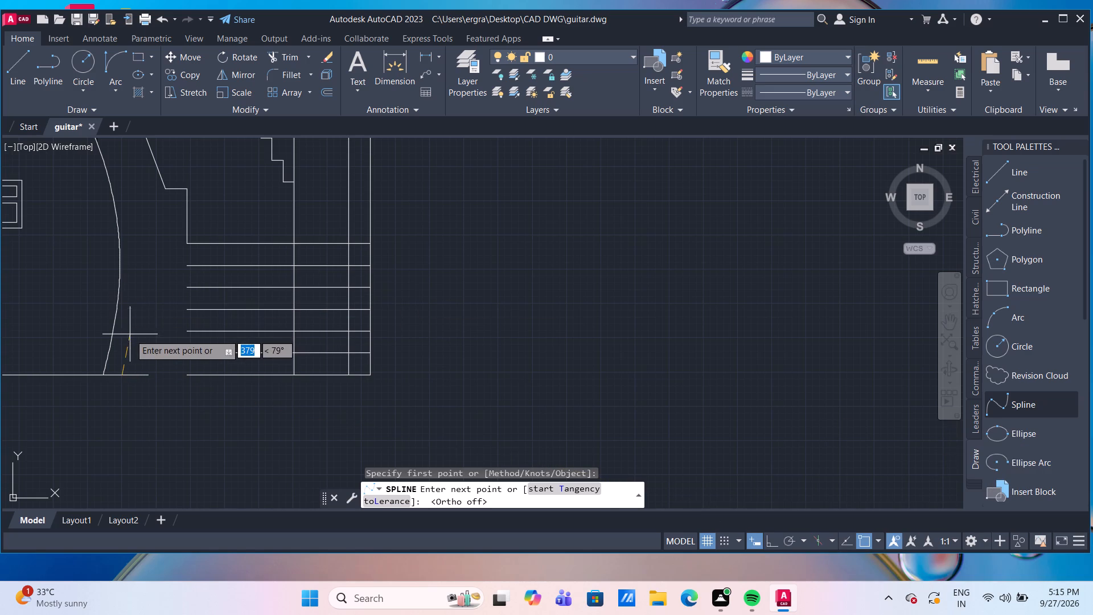
{"action": "left_click", "coordinate": [130, 350]}
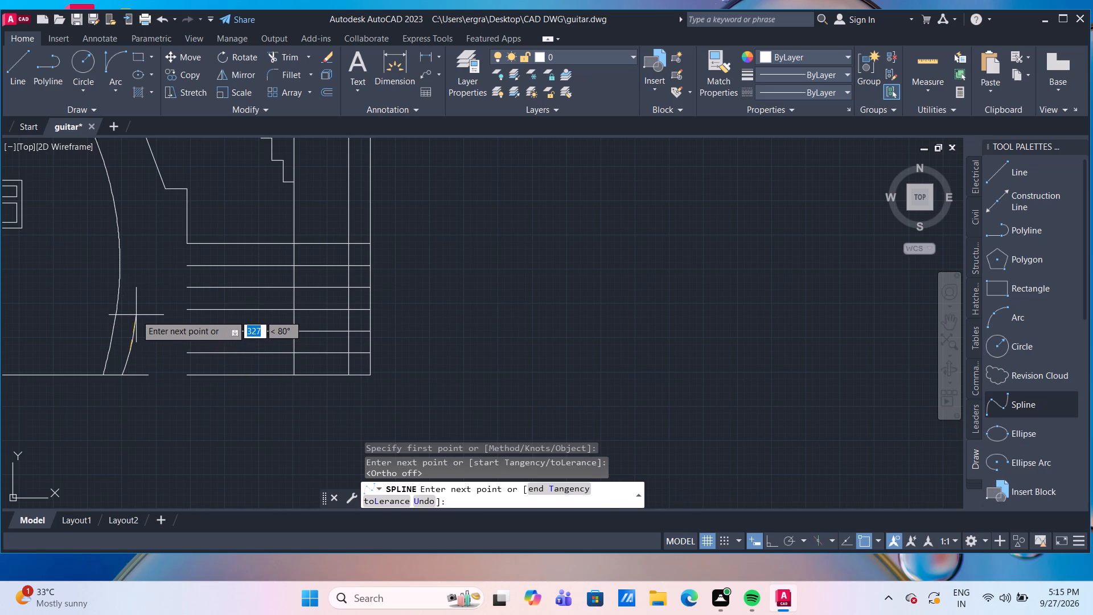
{"action": "left_click", "coordinate": [133, 312]}
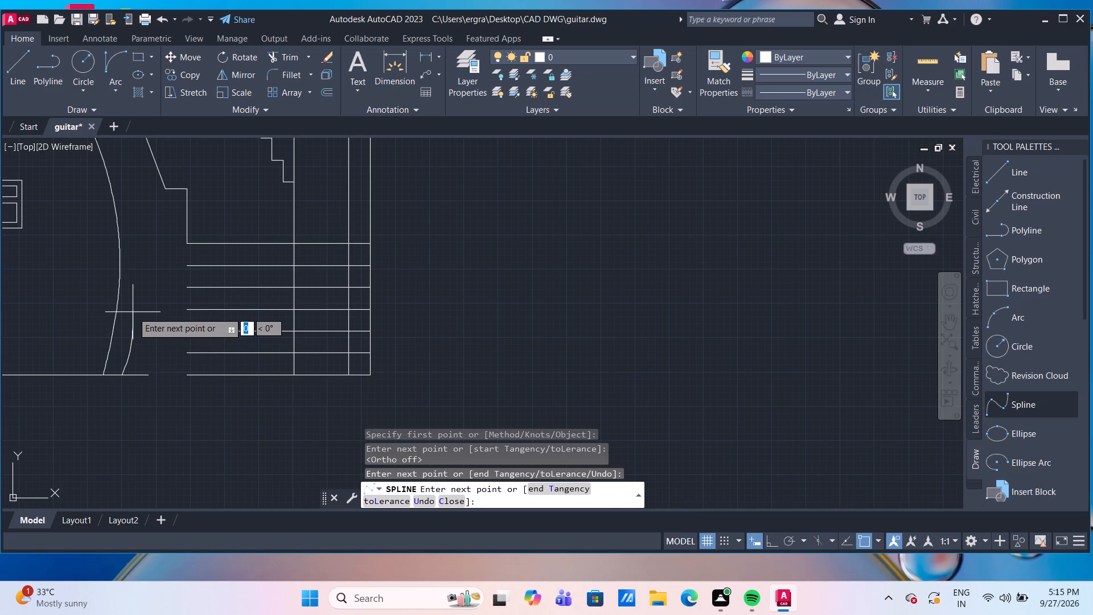
{"action": "key", "text": "Return"}
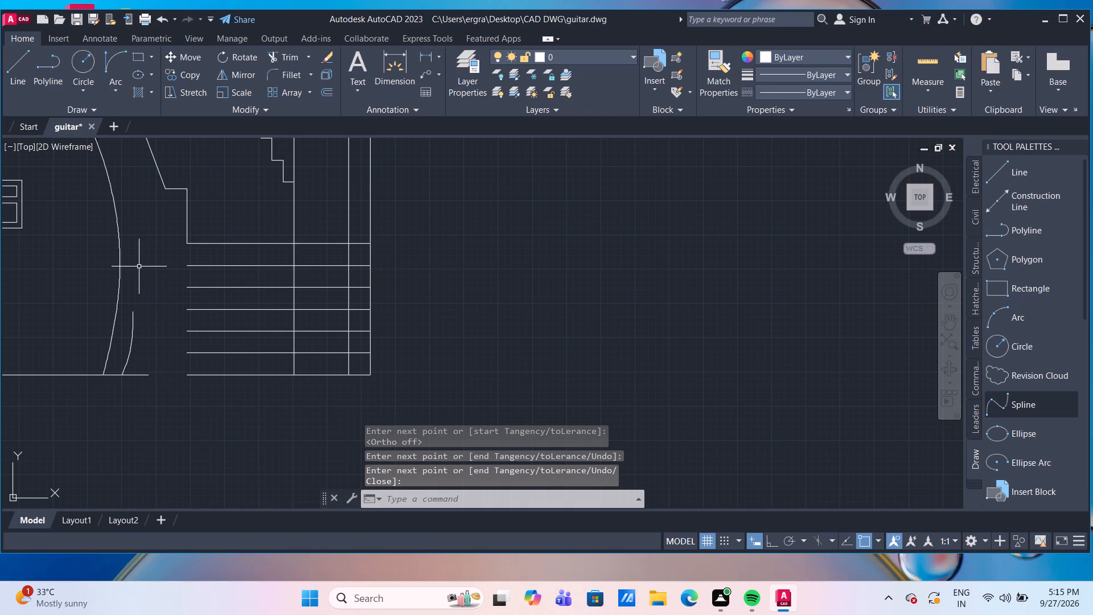
Offset the short spline 200 toward the stepped structure.
{"action": "key", "text": "o"}
{"action": "key", "text": "Return"}
{"action": "key", "text": "Return"}
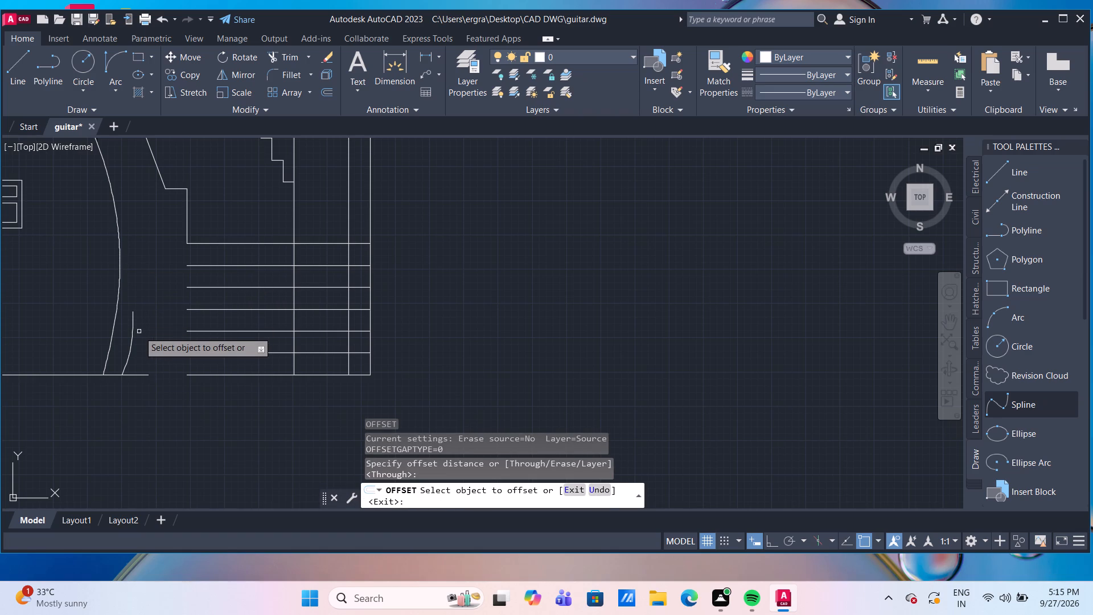
{"action": "left_click_drag", "start_coordinate": [133, 332], "coordinate": [138, 333]}
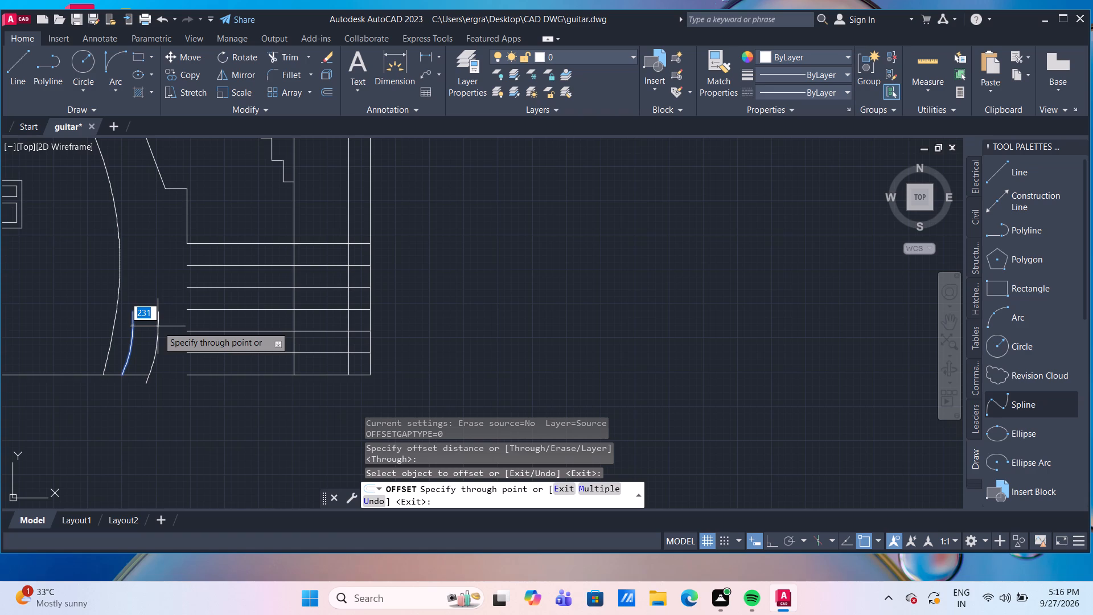
{"action": "type", "text": "200"}
{"action": "key", "text": "Return"}
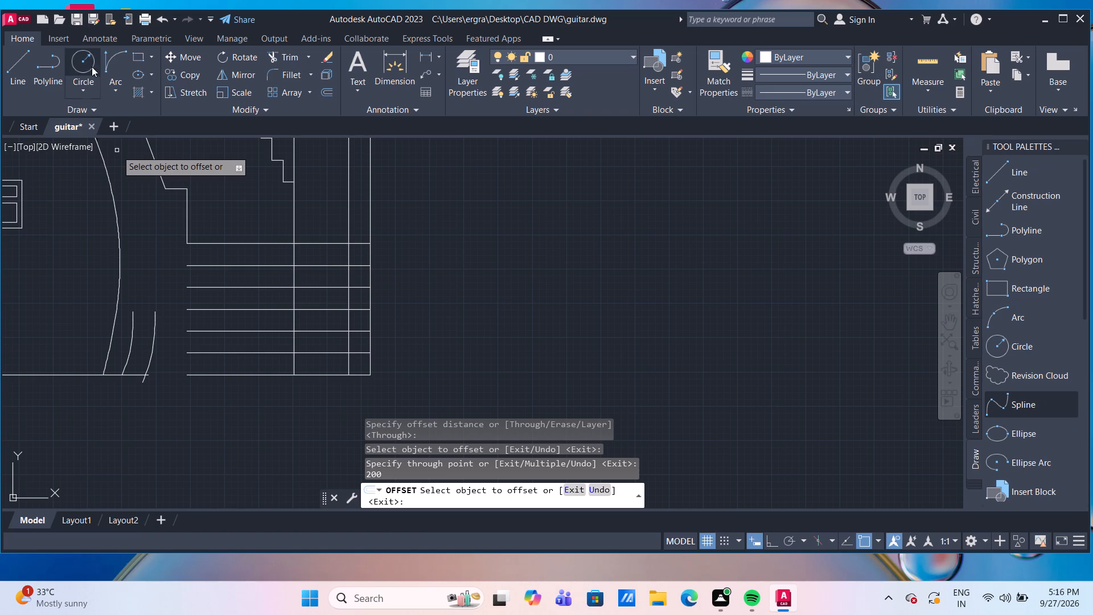
{"action": "left_click", "coordinate": [1024, 398]}
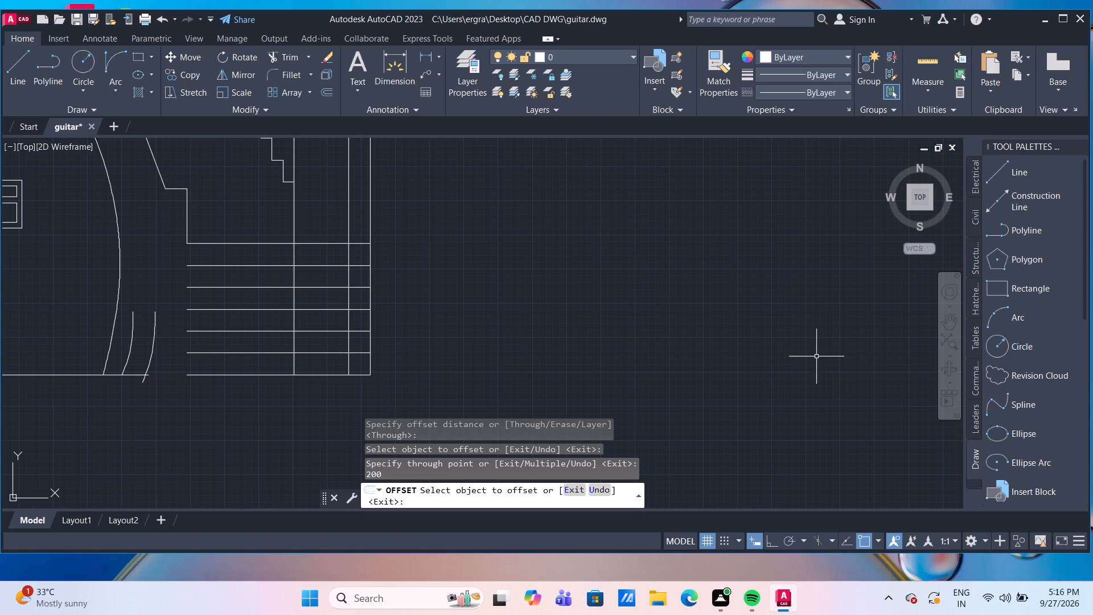
{"action": "key", "text": "Escape"}
Draw a spline from the free end of the structure's lowest horizontal, curving up across both short curves and past the body arc.
{"action": "left_click", "coordinate": [1058, 407]}
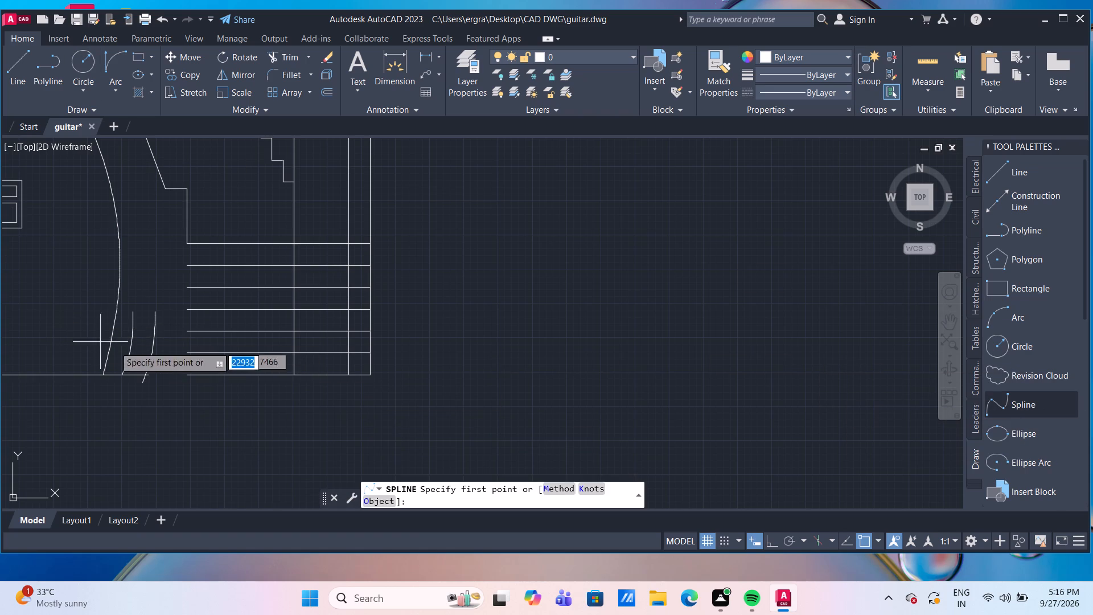
{"action": "scroll", "coordinate": [192, 388], "scroll_direction": "up", "scroll_amount": 1}
{"action": "left_click", "coordinate": [184, 367]}
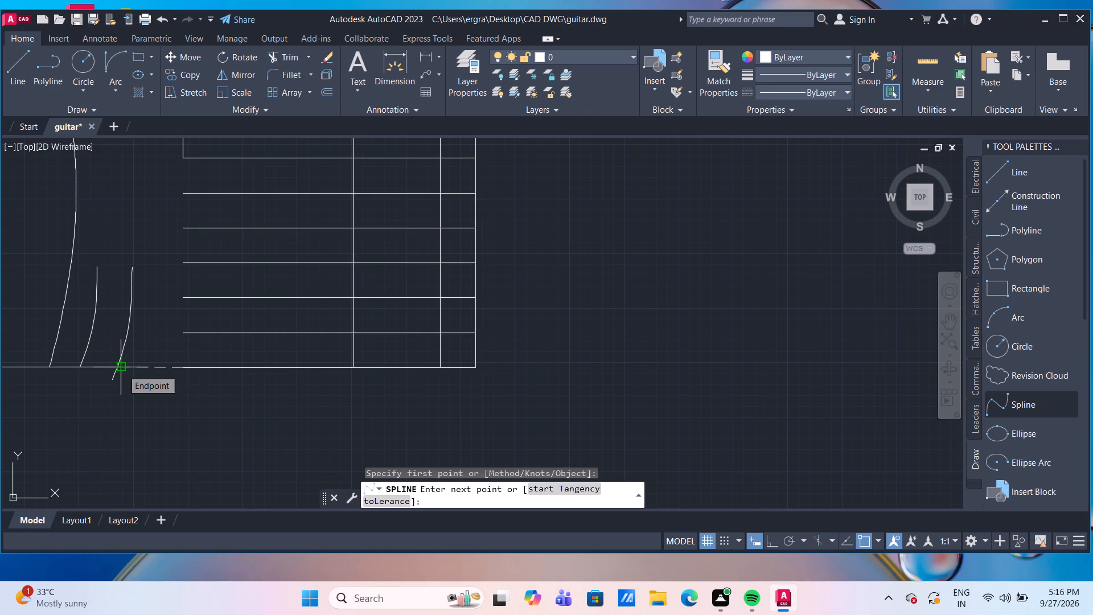
{"action": "left_click", "coordinate": [122, 370]}
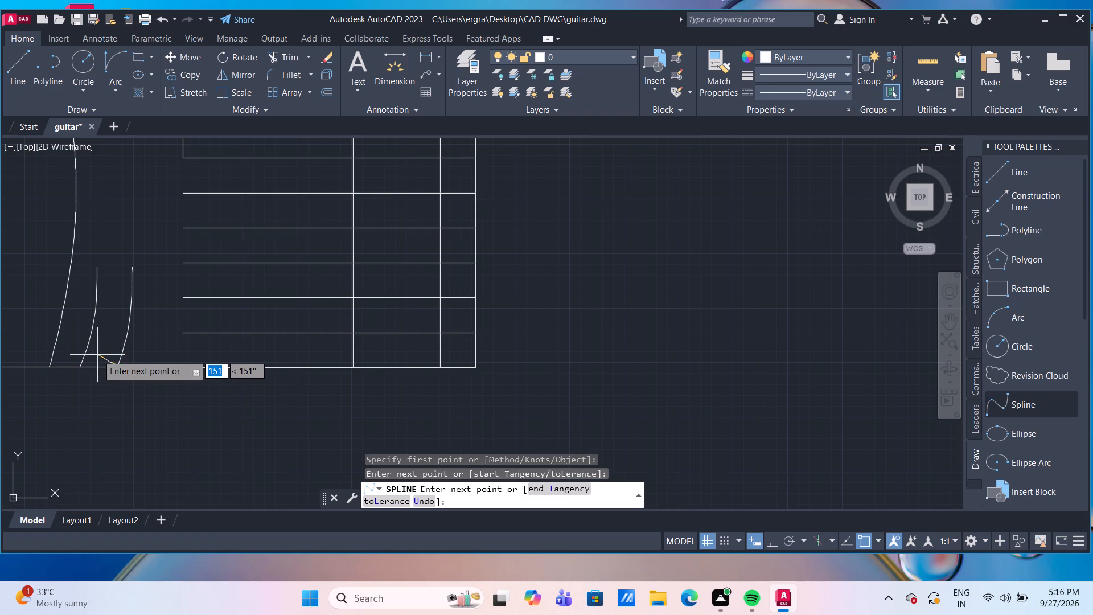
{"action": "scroll", "coordinate": [89, 347], "scroll_direction": "up", "scroll_amount": 1}
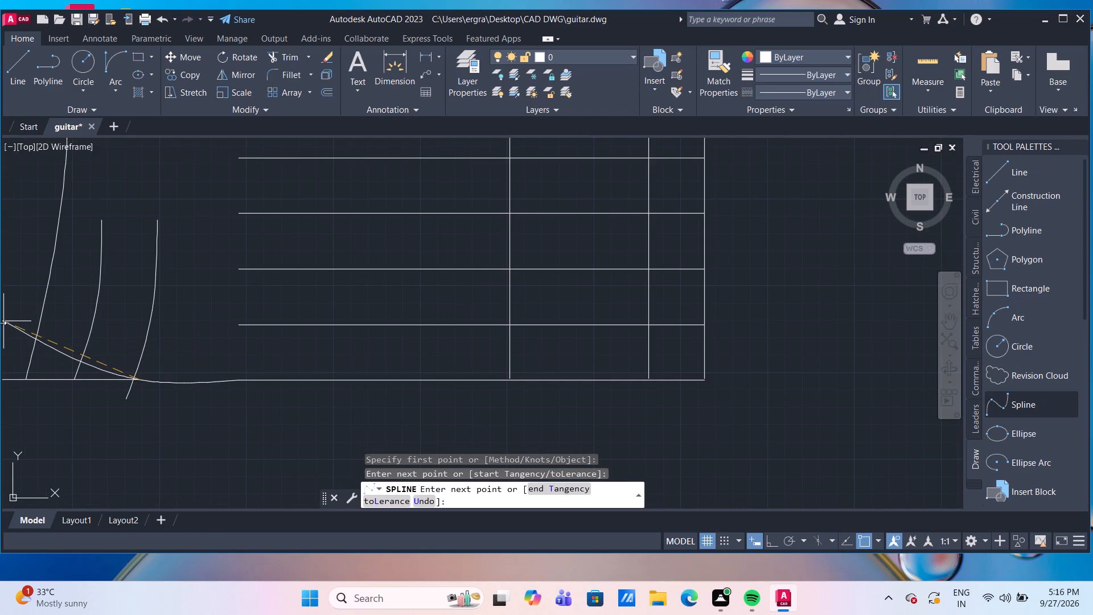
{"action": "middle_click_drag", "start_coordinate": [24, 327], "coordinate": [232, 343]}
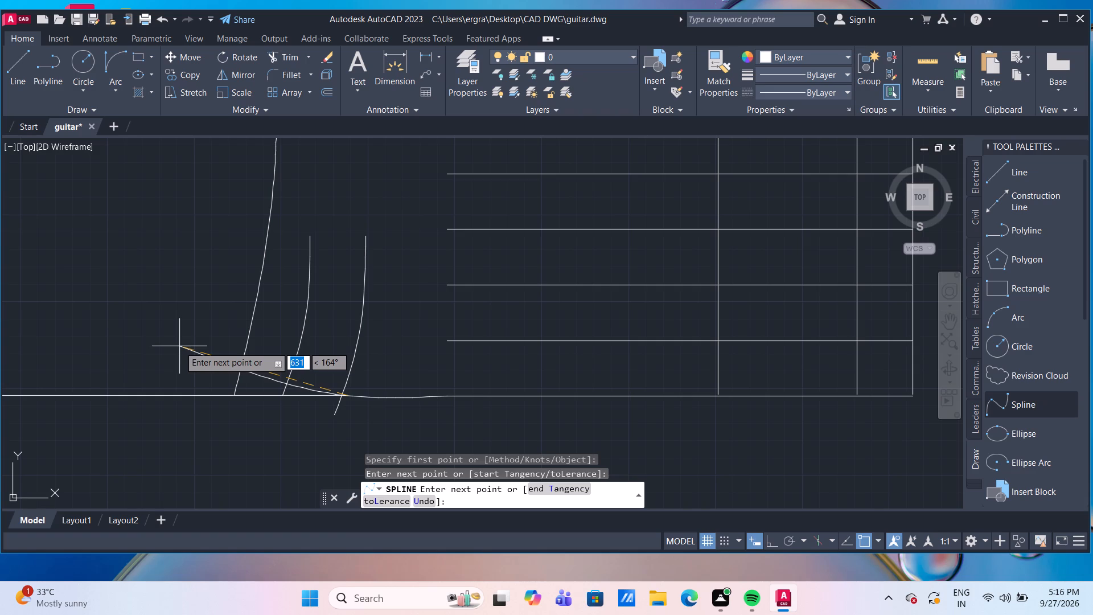
{"action": "key", "text": "ctrl+z"}
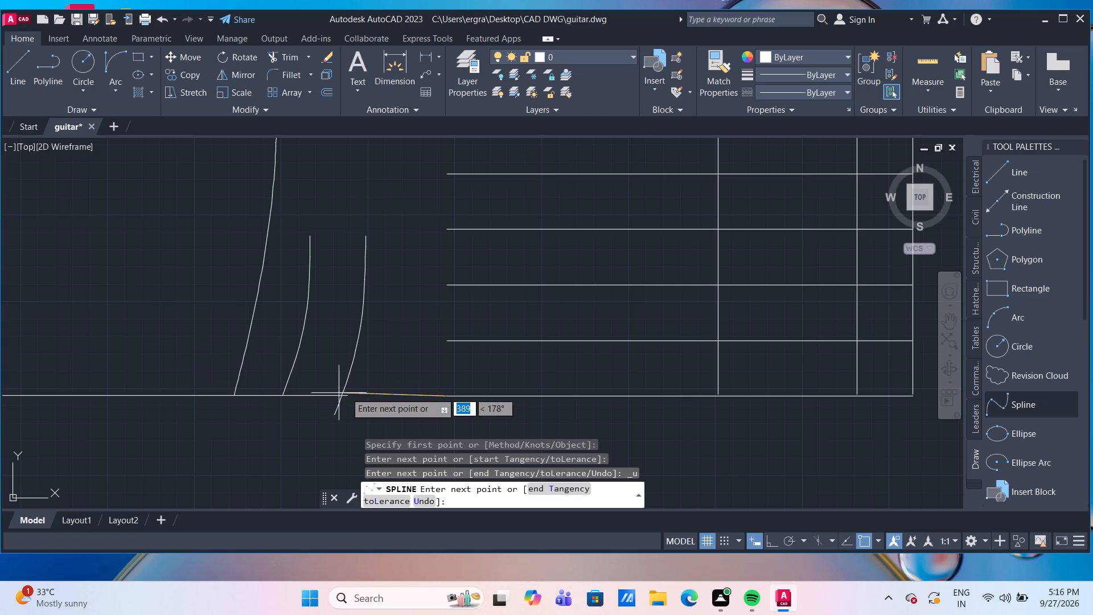
{"action": "scroll", "coordinate": [374, 391], "scroll_direction": "up", "scroll_amount": 2}
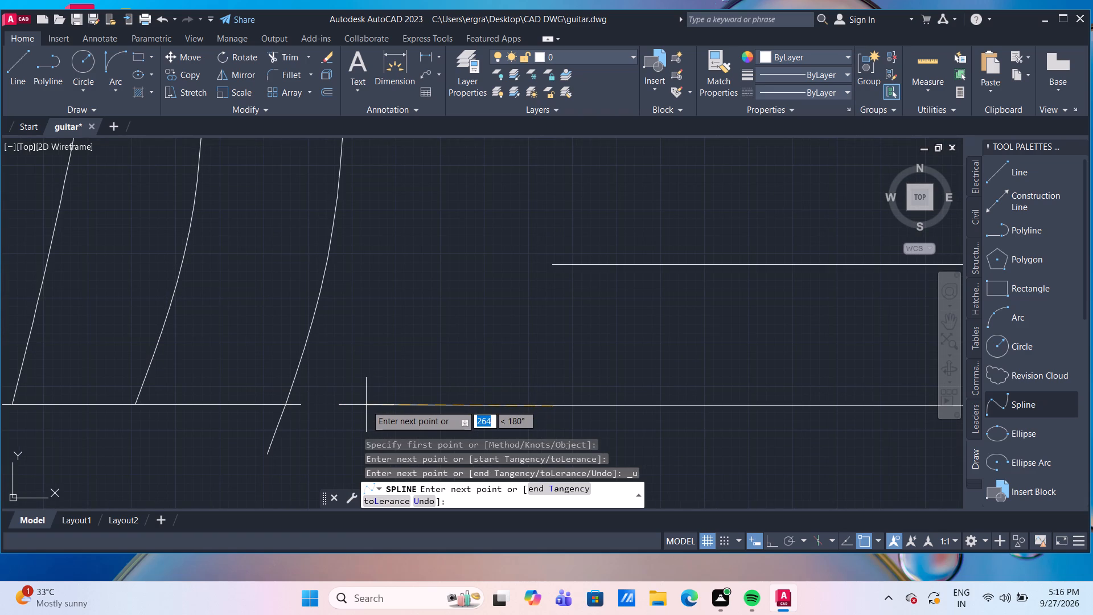
{"action": "left_click", "coordinate": [366, 405]}
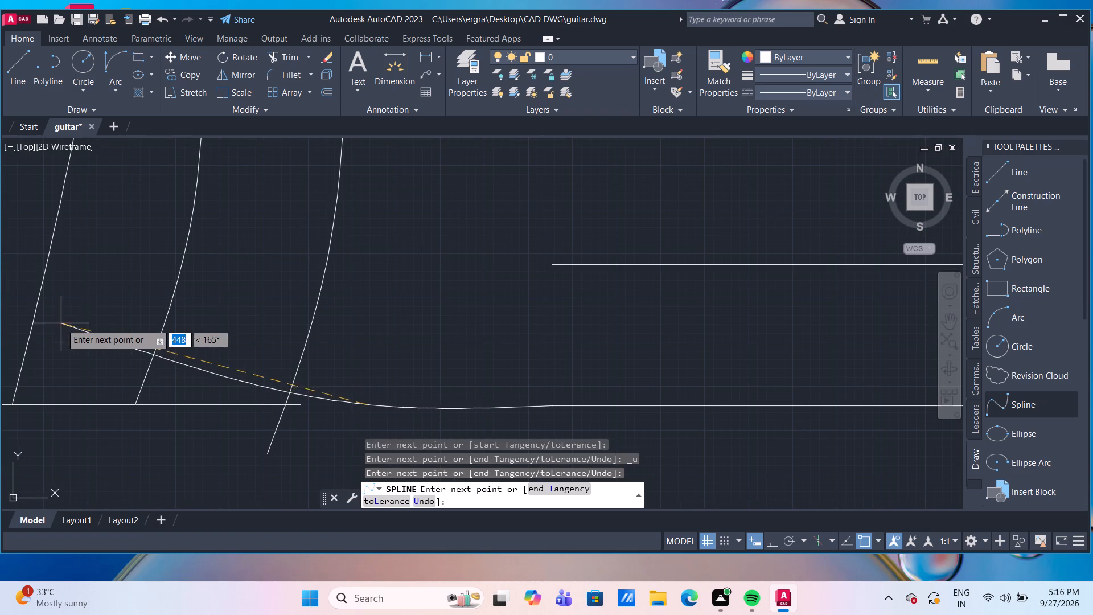
{"action": "scroll", "coordinate": [2, 281], "scroll_direction": "down", "scroll_amount": 1}
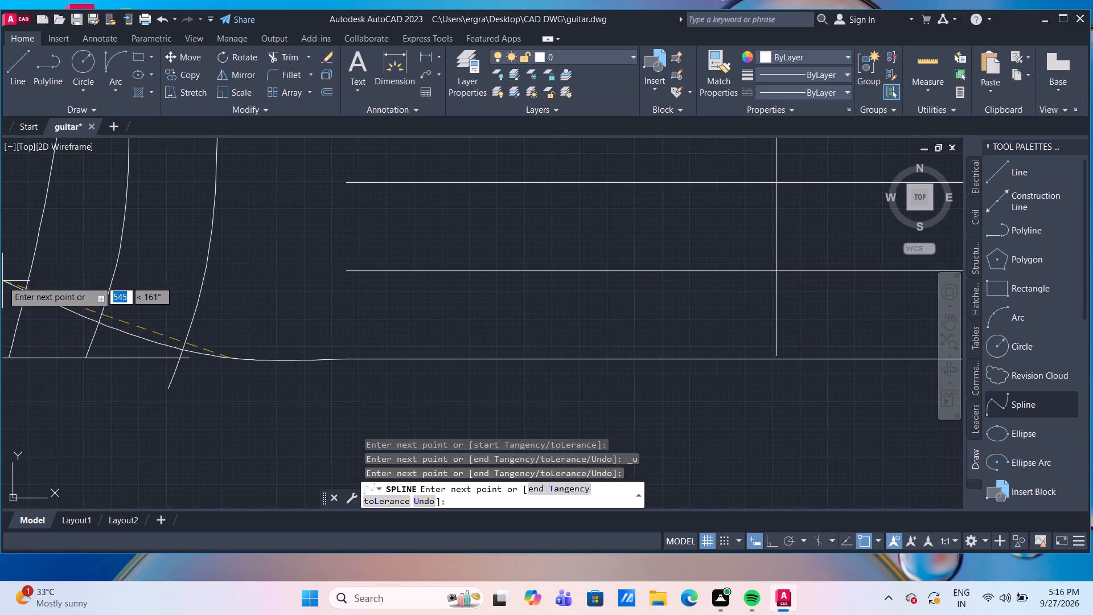
{"action": "scroll", "coordinate": [2, 281], "scroll_direction": "down", "scroll_amount": 1}
{"action": "scroll", "coordinate": [2, 281], "scroll_direction": "up", "scroll_amount": 1}
{"action": "middle_click_drag", "start_coordinate": [2, 281], "coordinate": [94, 310]}
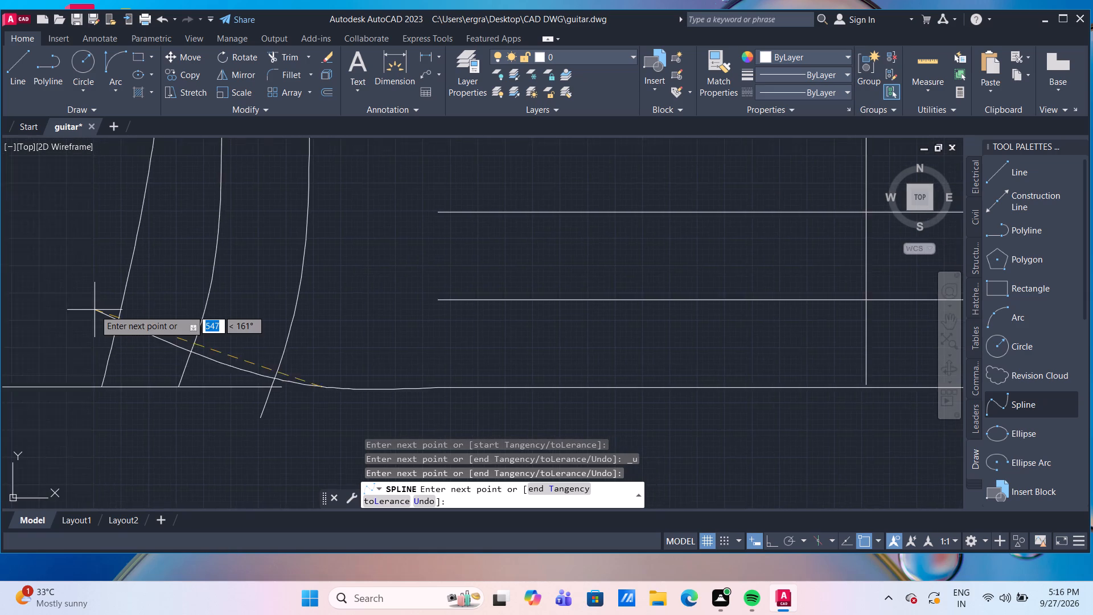
{"action": "scroll", "coordinate": [94, 310], "scroll_direction": "down", "scroll_amount": 1}
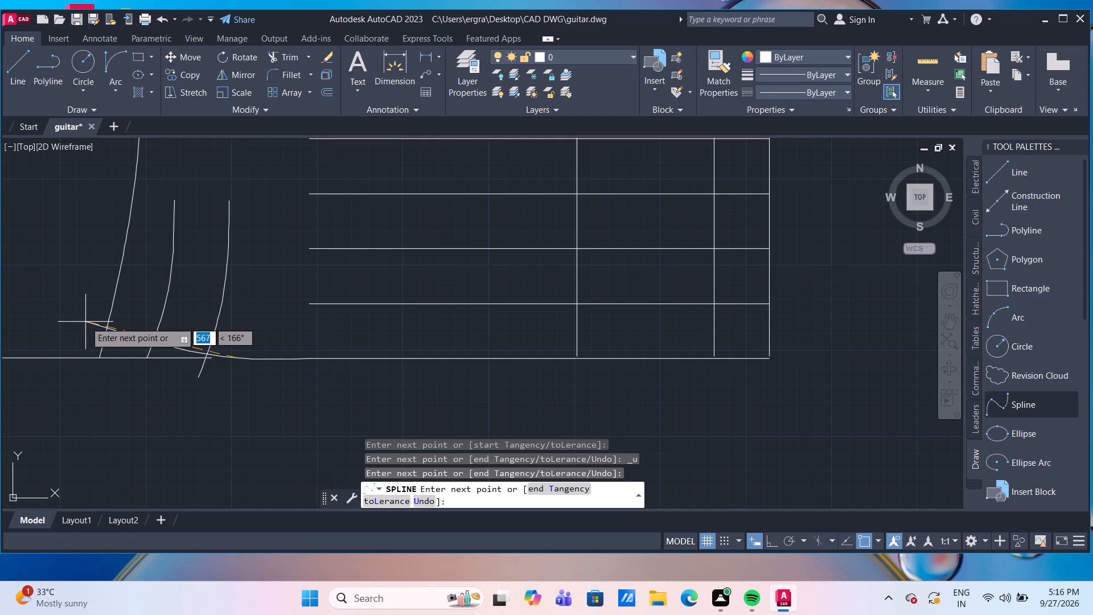
{"action": "left_click", "coordinate": [85, 322]}
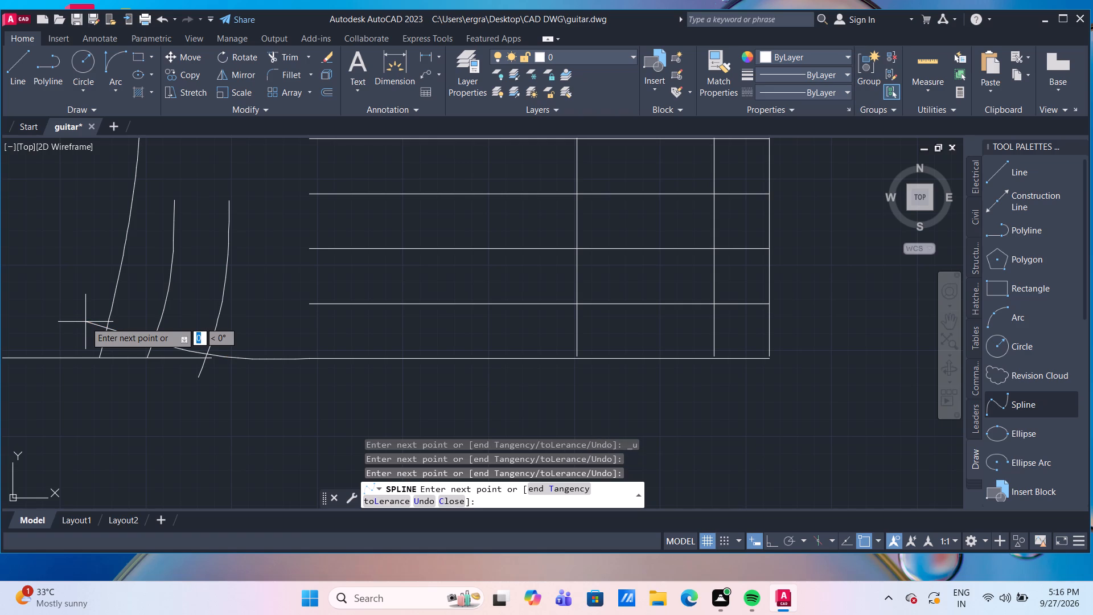
{"action": "key", "text": "Return"}
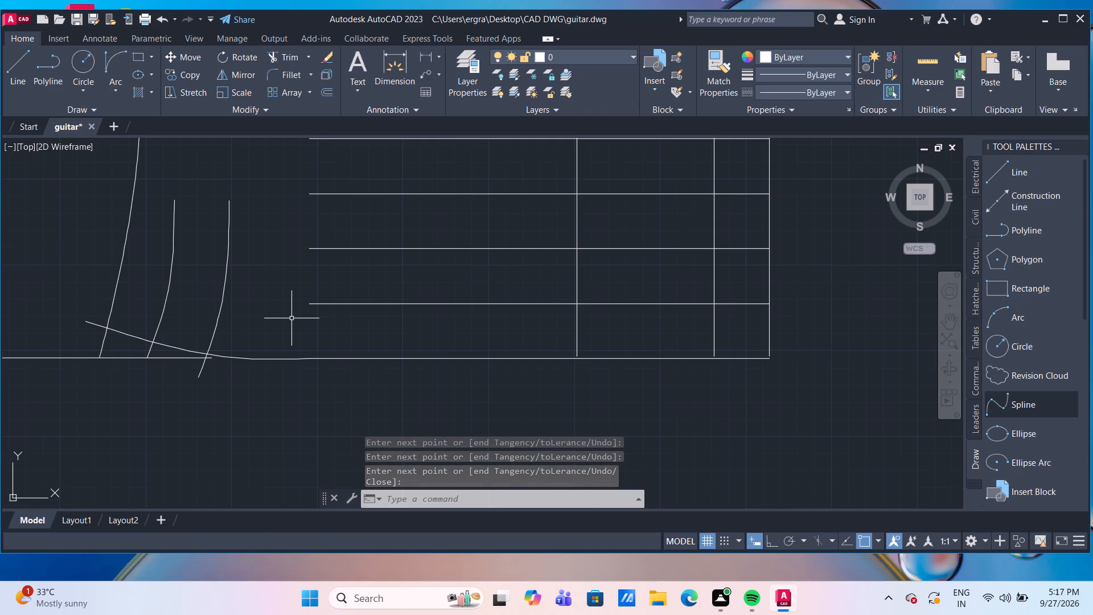
Offset the long crossing spline 200 upward.
{"action": "key", "text": "o"}
{"action": "key", "text": "Return"}
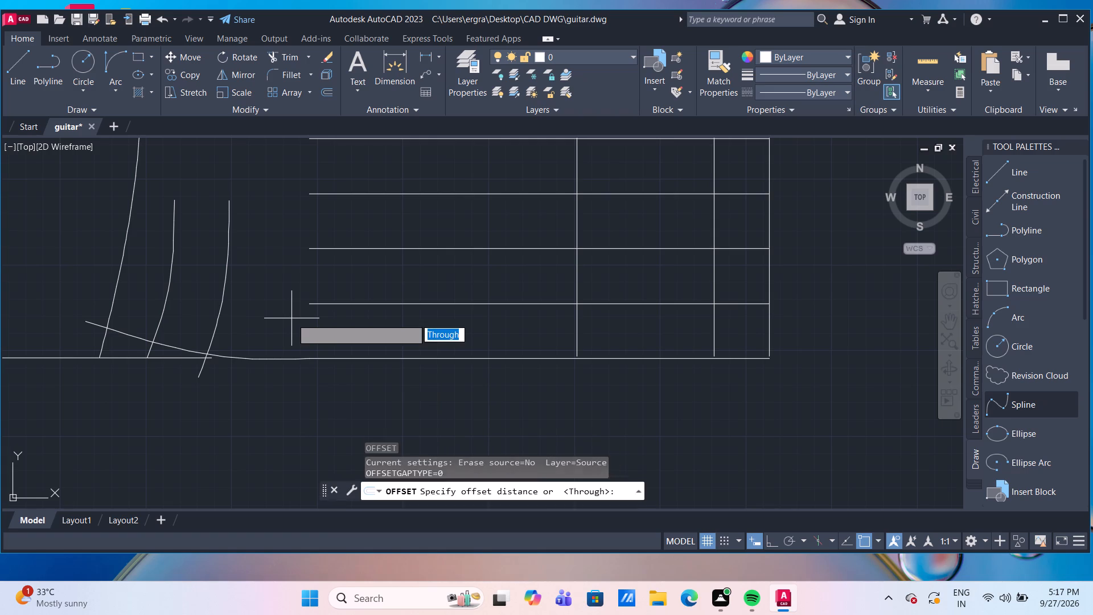
{"action": "key", "text": "Return"}
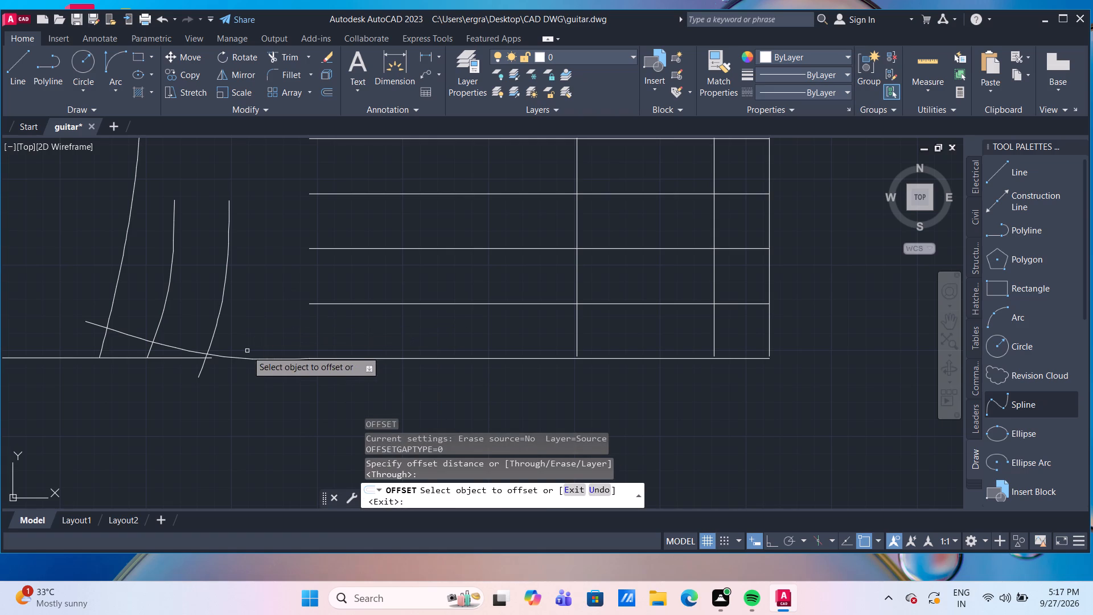
{"action": "left_click", "coordinate": [243, 358]}
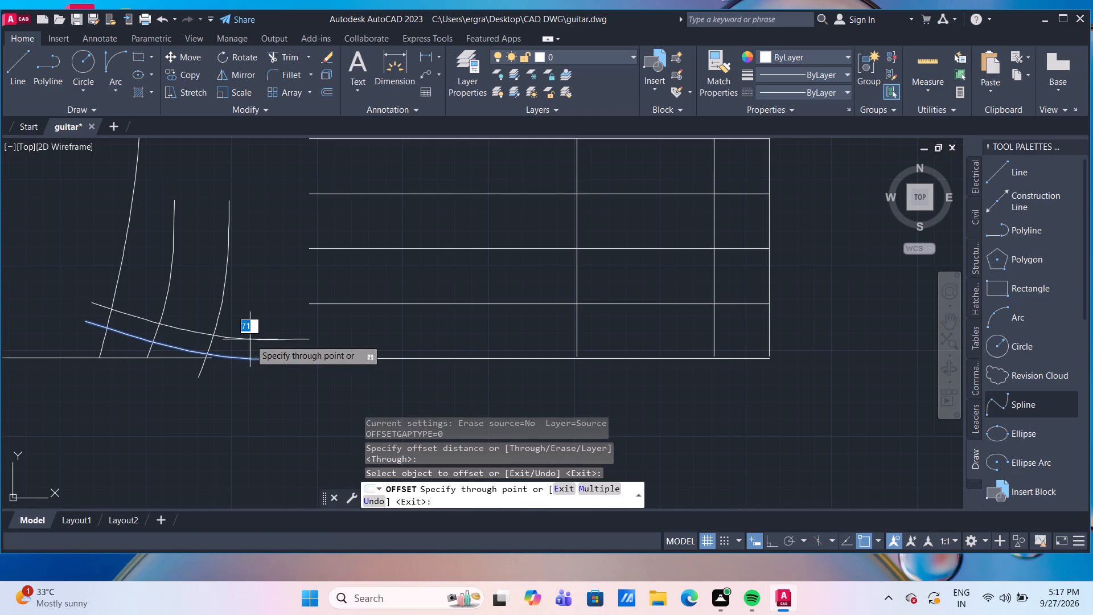
{"action": "type", "text": "200"}
{"action": "key", "text": "Return"}
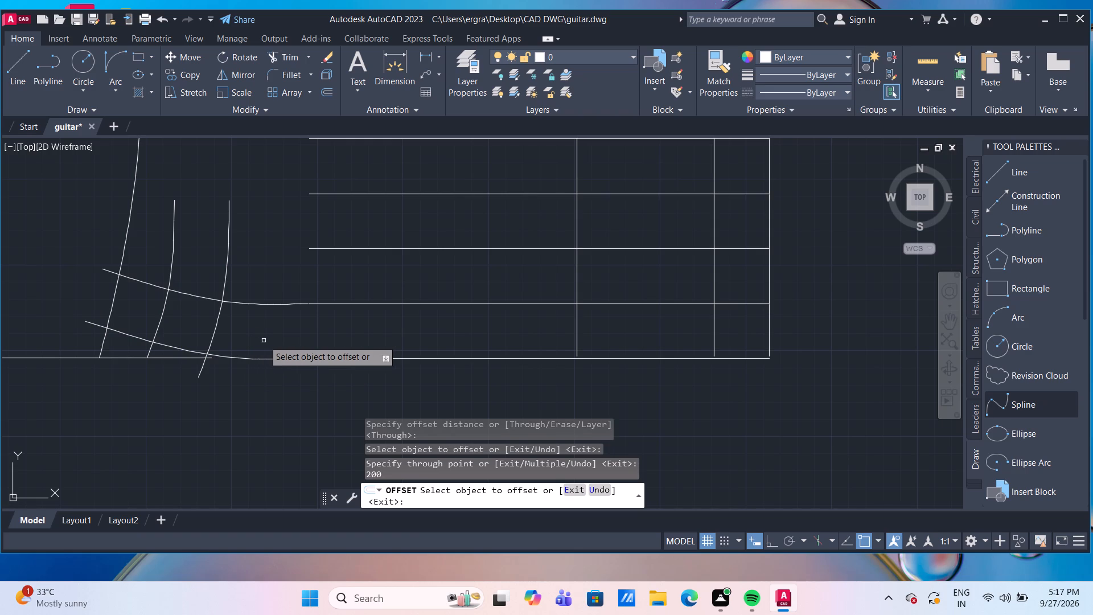
{"action": "key", "text": "Escape"}
Stretch the end of the offset spline to meet the free end of the structure's second-lowest horizontal line.
{"action": "scroll", "coordinate": [287, 317], "scroll_direction": "up", "scroll_amount": 1}
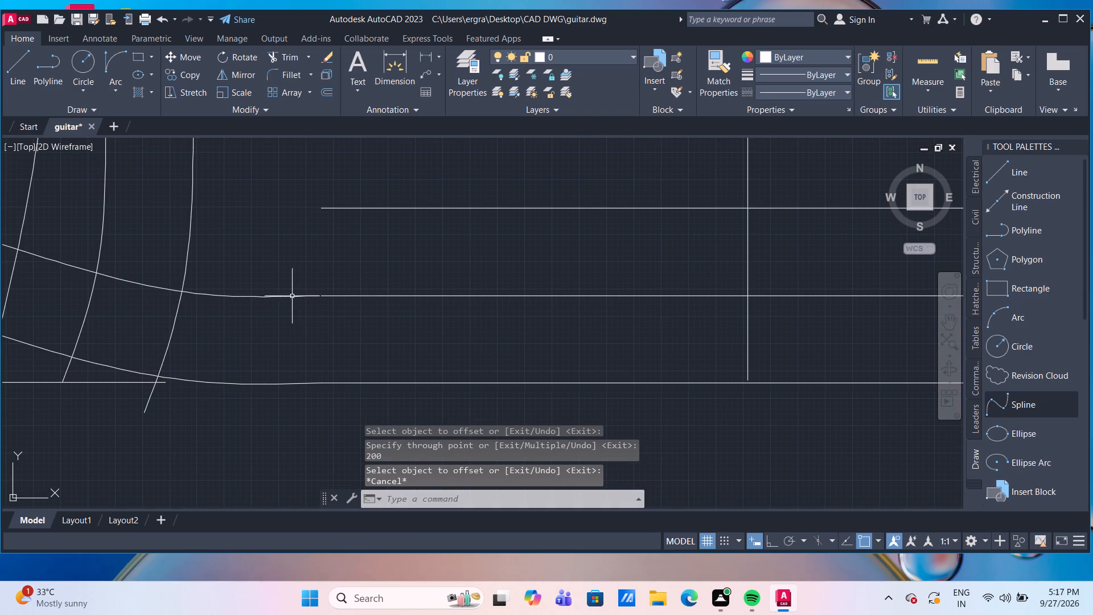
{"action": "left_click", "coordinate": [292, 296]}
{"action": "left_click", "coordinate": [319, 294]}
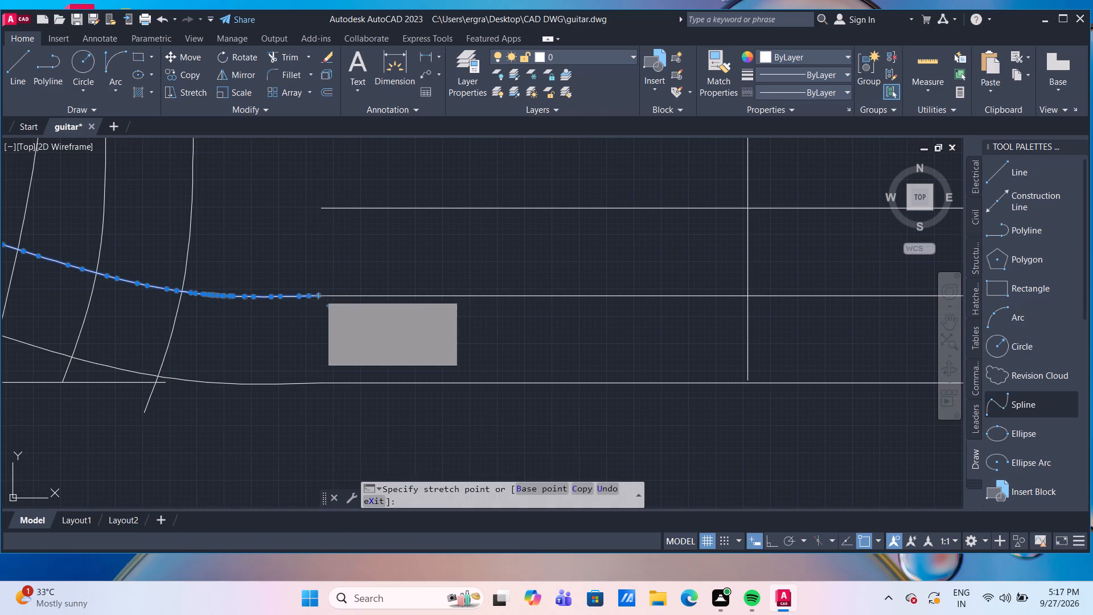
{"action": "scroll", "coordinate": [323, 296], "scroll_direction": "up", "scroll_amount": 5}
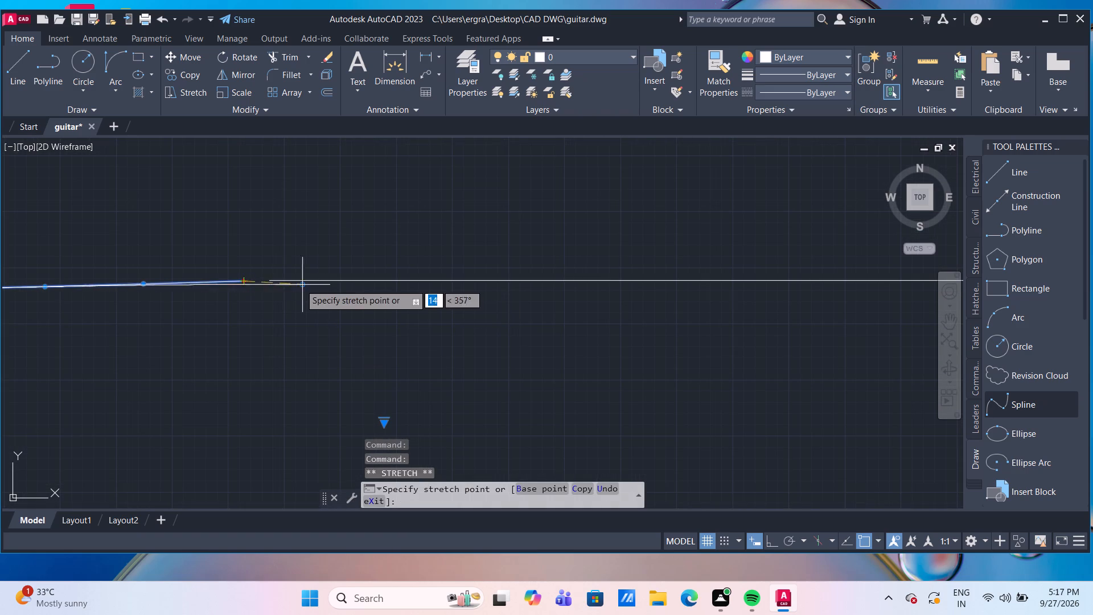
{"action": "left_click", "coordinate": [271, 280]}
{"action": "key", "text": "Escape"}
{"action": "key", "text": "Escape"}
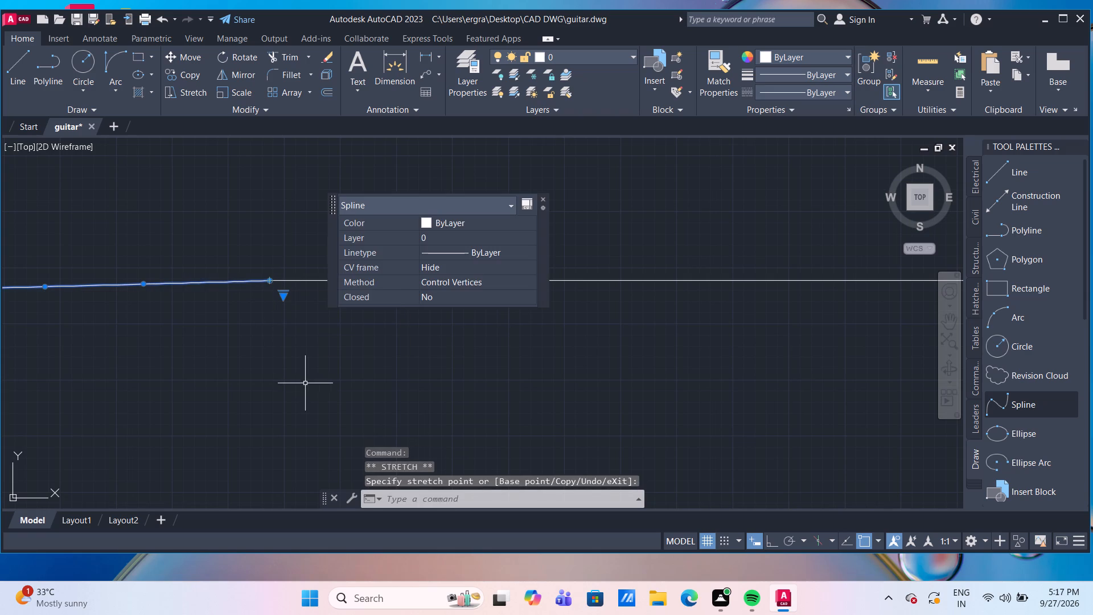
Erase the horizontal ground line between the arched hall's lower right corner and the short curves beside the stepped structure.
{"action": "scroll", "coordinate": [328, 397], "scroll_direction": "down", "scroll_amount": 7}
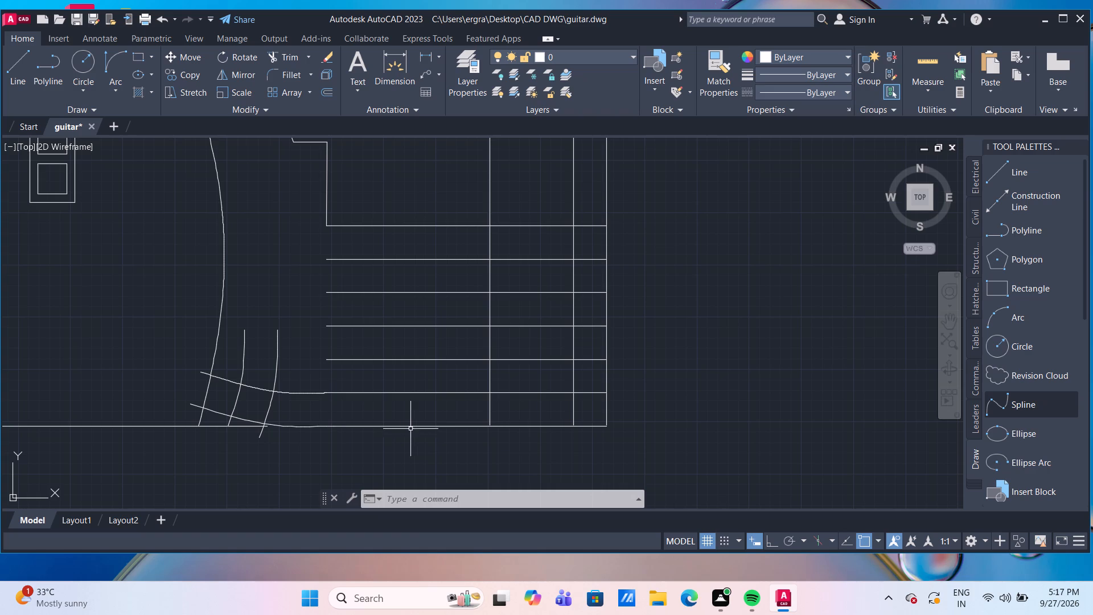
{"action": "middle_click_drag", "start_coordinate": [413, 417], "coordinate": [332, 378]}
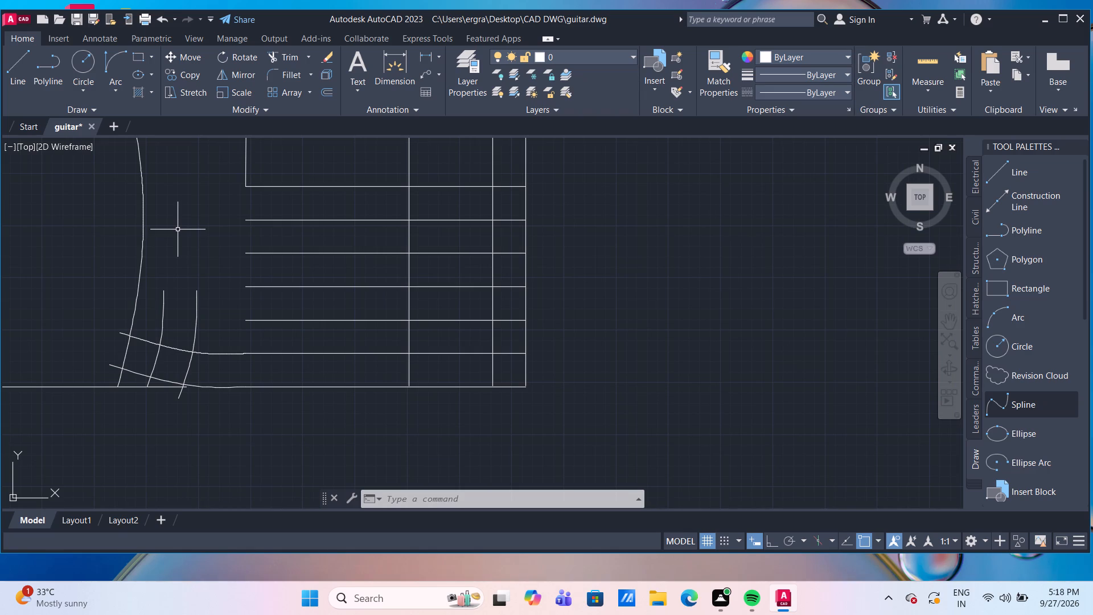
{"action": "scroll", "coordinate": [178, 229], "scroll_direction": "down", "scroll_amount": 2}
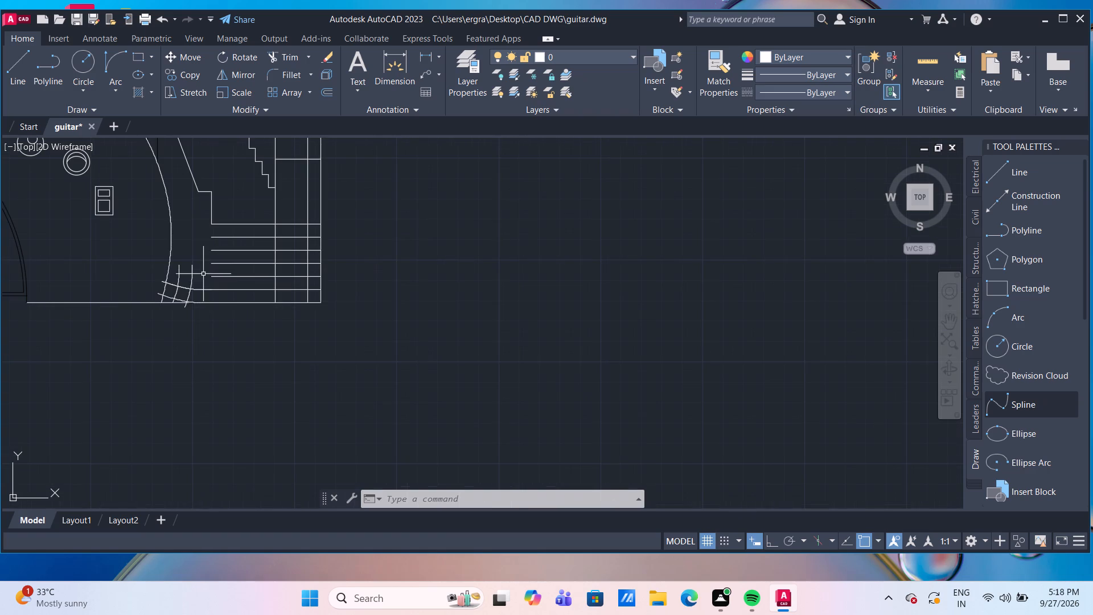
{"action": "scroll", "coordinate": [105, 317], "scroll_direction": "up", "scroll_amount": 1}
{"action": "middle_click_drag", "start_coordinate": [105, 317], "coordinate": [144, 305]}
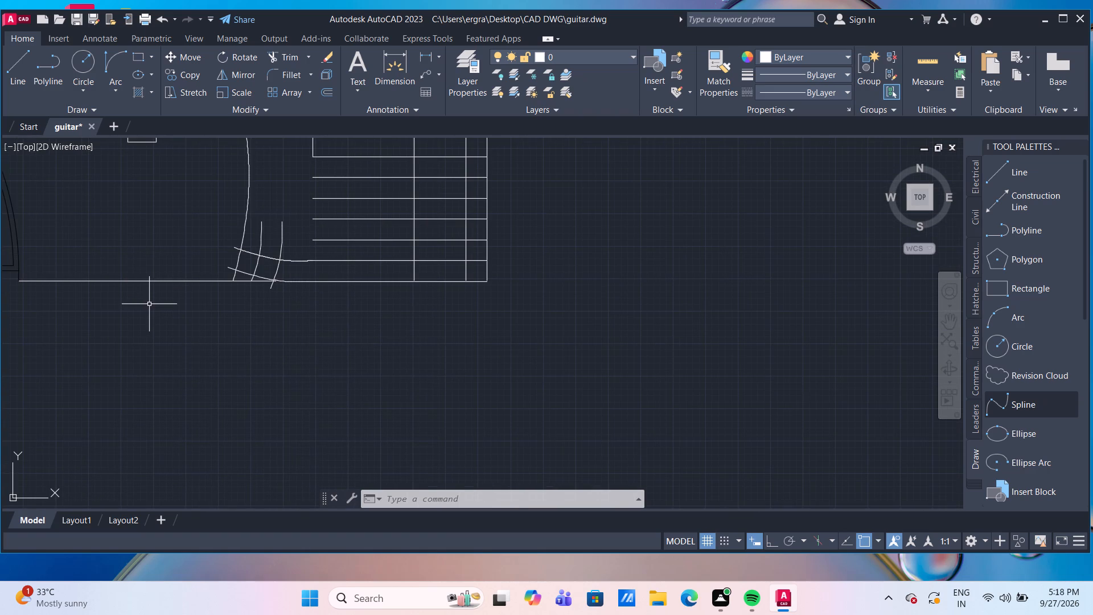
{"action": "left_click_drag", "start_coordinate": [149, 304], "coordinate": [145, 292]}
{"action": "left_click", "coordinate": [135, 265]}
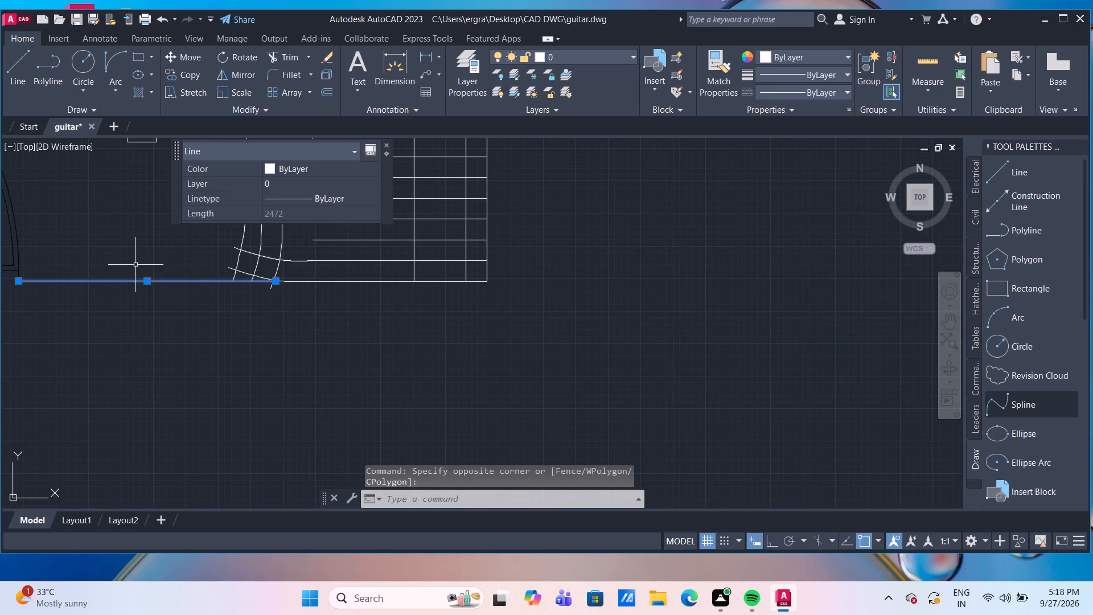
{"action": "key", "text": "Delete"}
Move the two long crossing splines straight down, clear of the short curves and the structure's base.
{"action": "scroll", "coordinate": [299, 300], "scroll_direction": "down", "scroll_amount": 3}
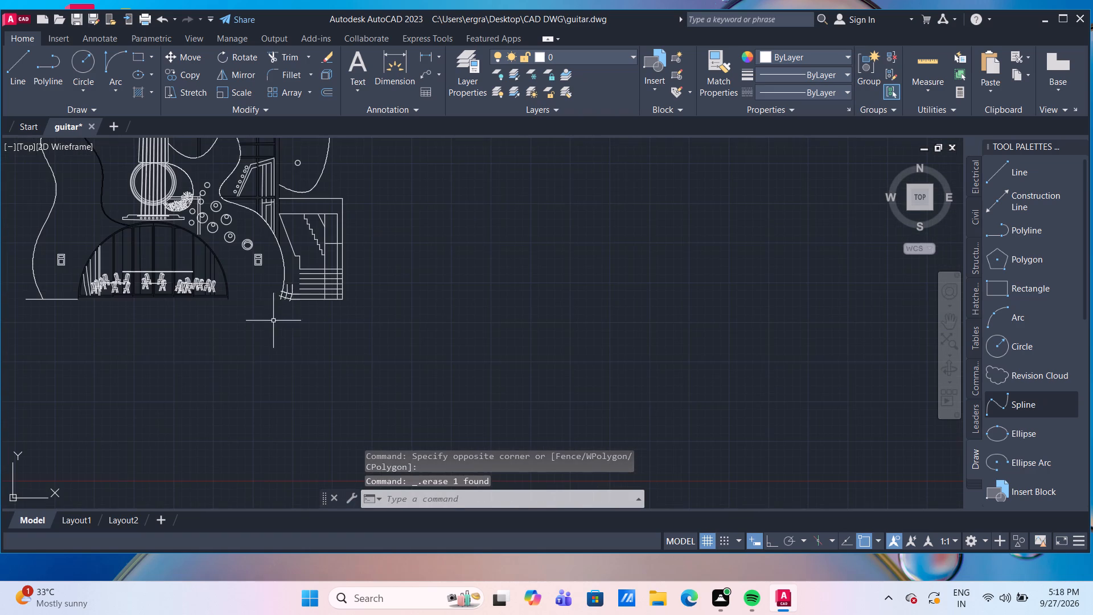
{"action": "scroll", "coordinate": [246, 304], "scroll_direction": "up", "scroll_amount": 2}
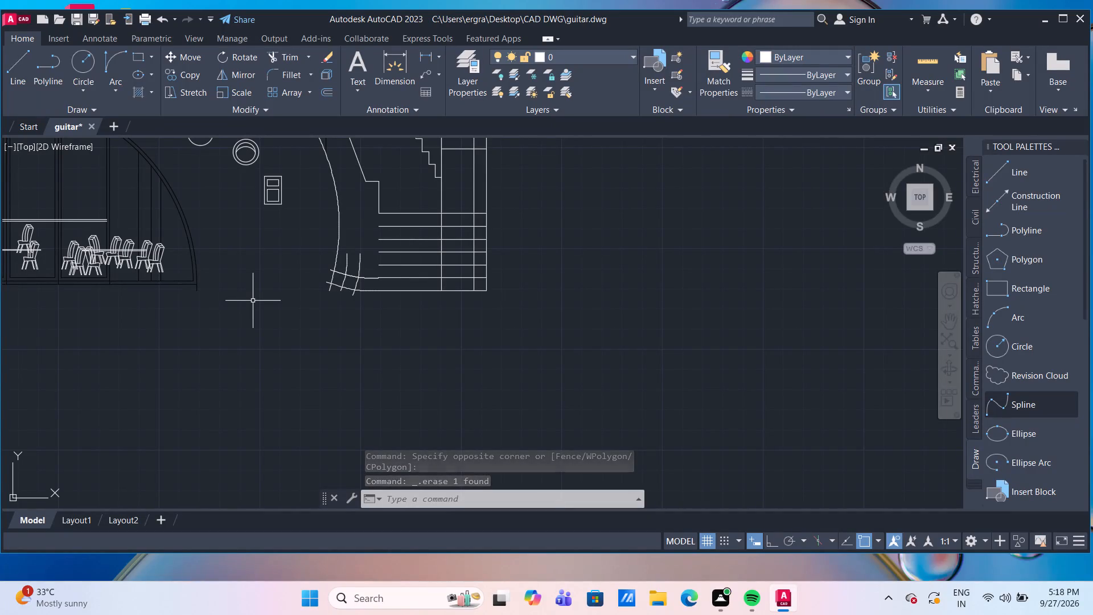
{"action": "scroll", "coordinate": [319, 301], "scroll_direction": "up", "scroll_amount": 1}
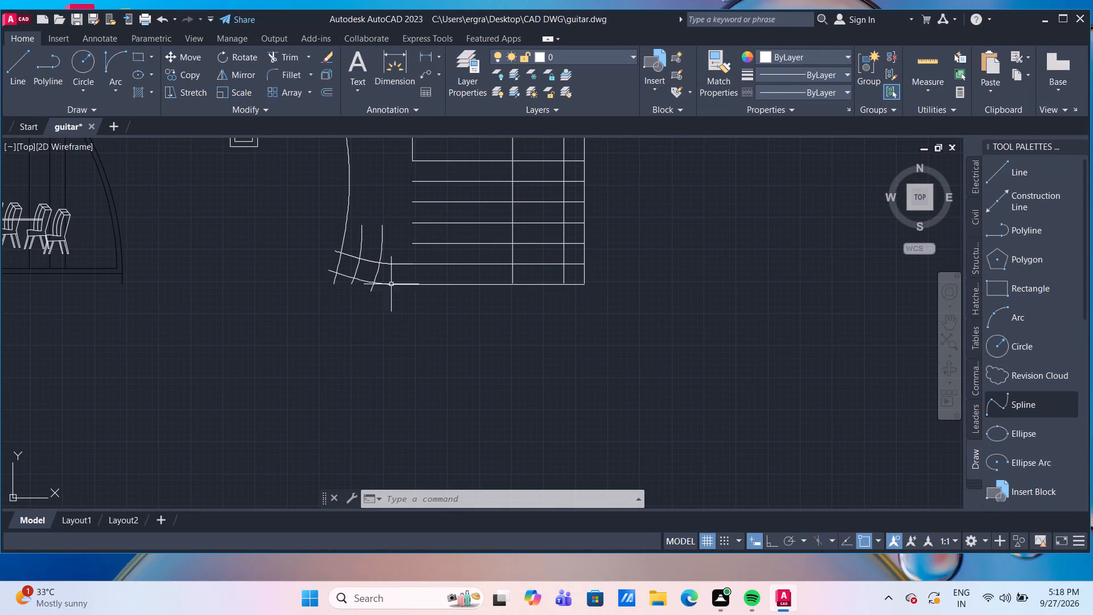
{"action": "scroll", "coordinate": [388, 281], "scroll_direction": "up", "scroll_amount": 3}
{"action": "left_click_drag", "start_coordinate": [386, 314], "coordinate": [385, 301]}
{"action": "left_click", "coordinate": [373, 196]}
{"action": "scroll", "coordinate": [373, 196], "scroll_direction": "down", "scroll_amount": 1}
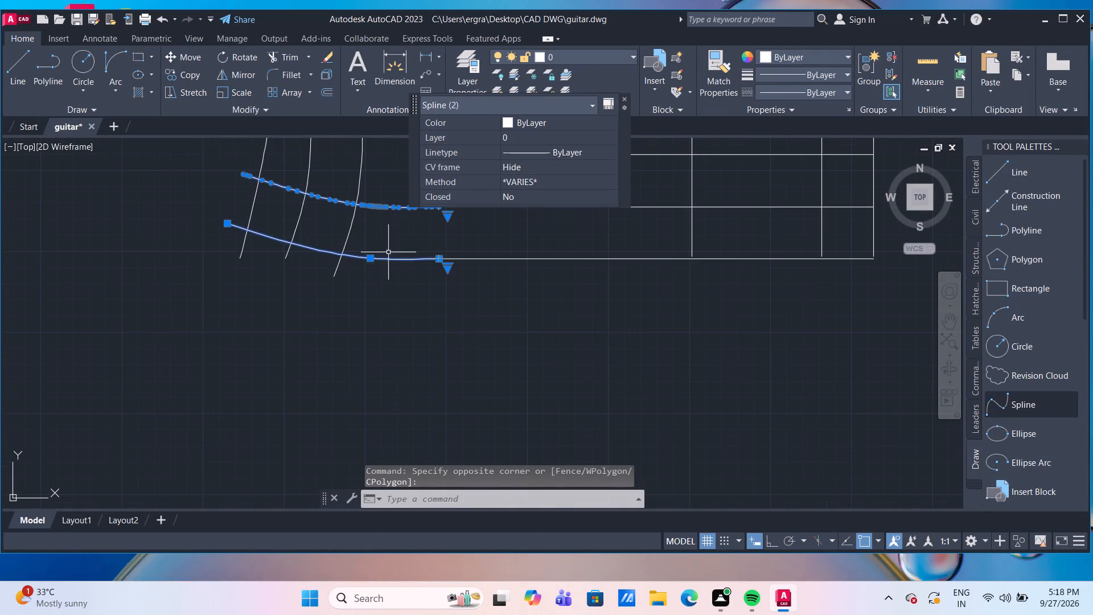
{"action": "scroll", "coordinate": [398, 319], "scroll_direction": "down", "scroll_amount": 2}
{"action": "key", "text": "m"}
{"action": "key", "text": "Return"}
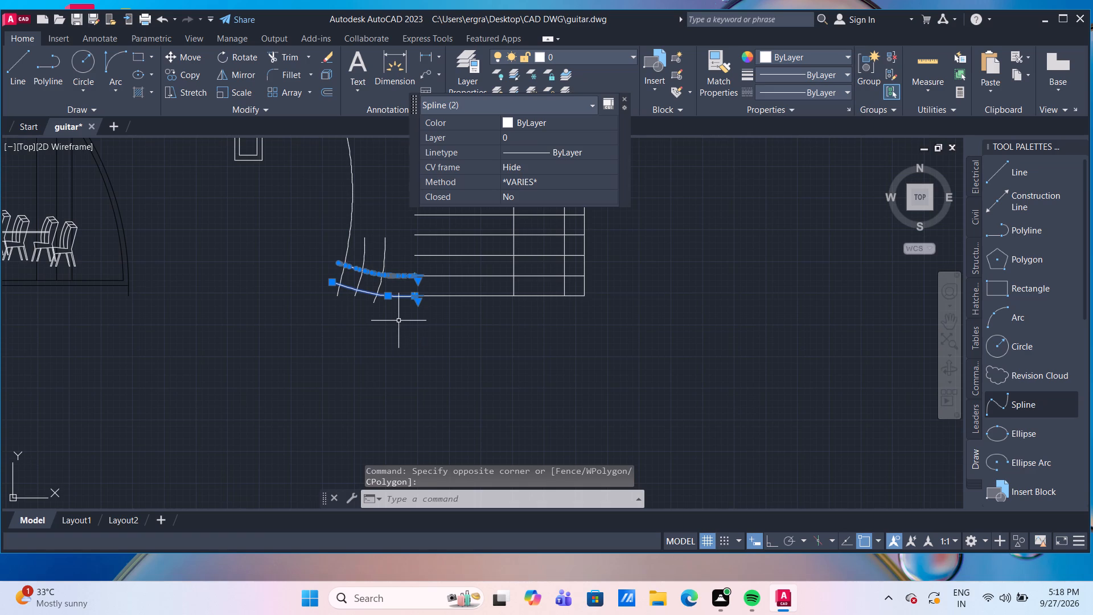
{"action": "left_click", "coordinate": [398, 321]}
{"action": "left_click", "coordinate": [402, 384]}
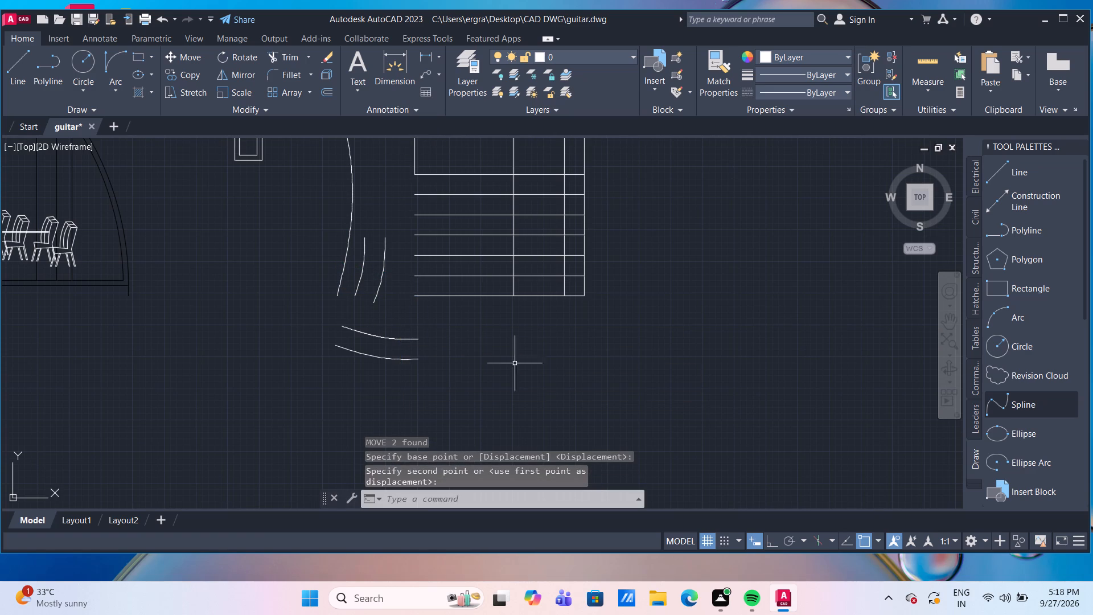
Erase the two short curves between the guitar body arc and the stepped structure.
{"action": "scroll", "coordinate": [514, 335], "scroll_direction": "down", "scroll_amount": 1}
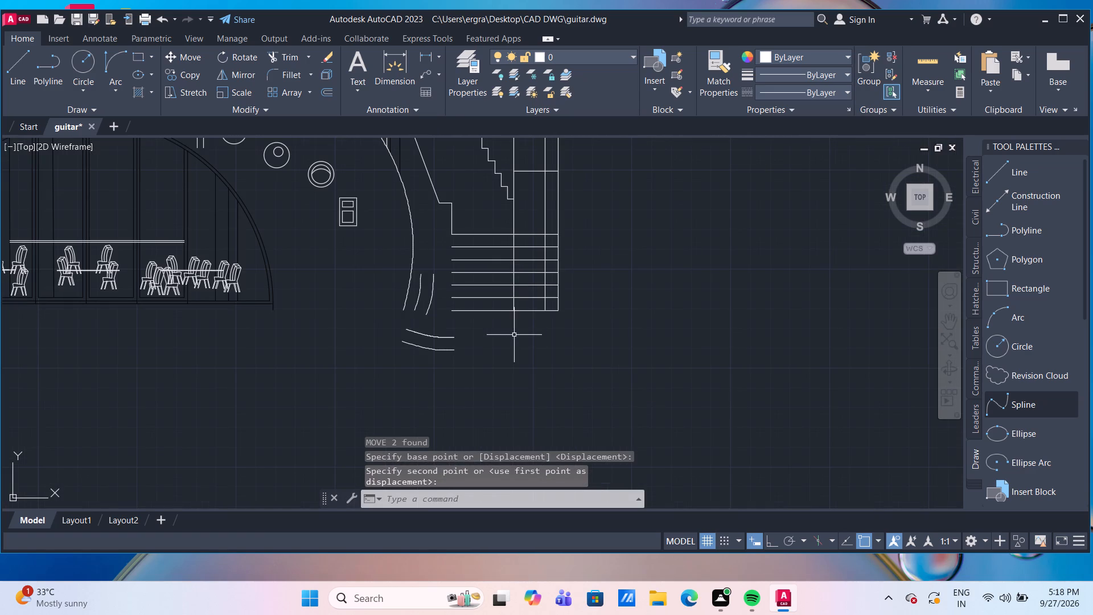
{"action": "middle_click_drag", "start_coordinate": [317, 274], "coordinate": [384, 281]}
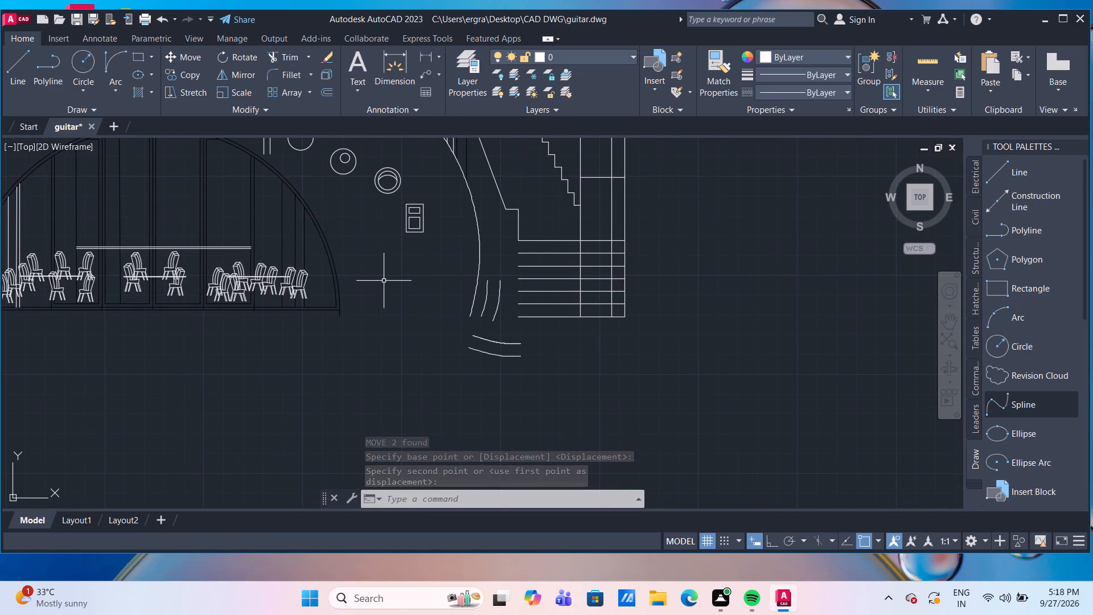
{"action": "left_click", "coordinate": [501, 303]}
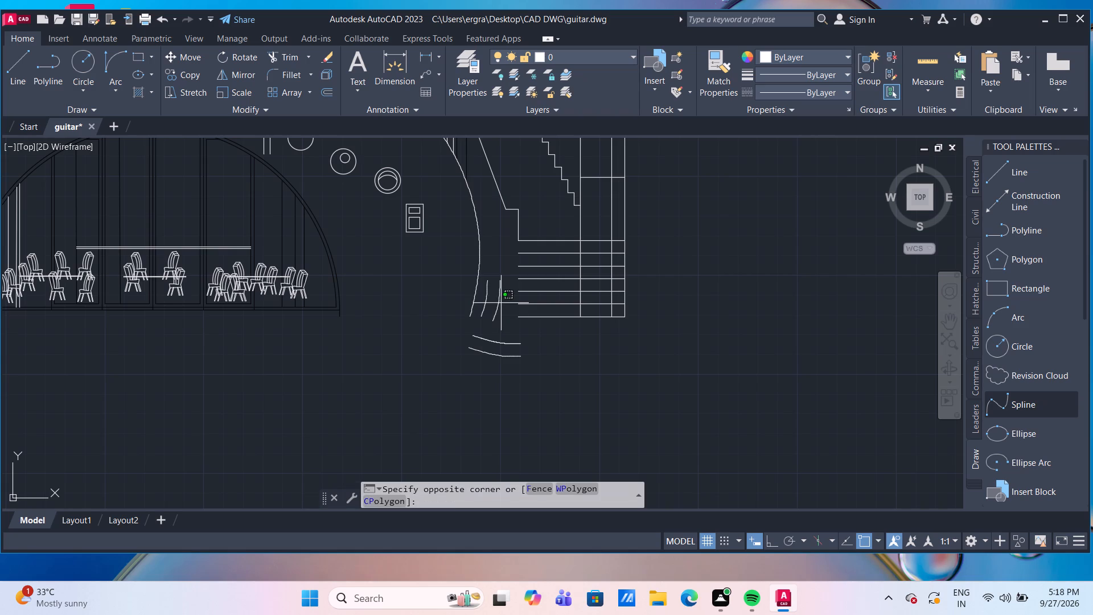
{"action": "left_click", "coordinate": [486, 290]}
{"action": "key", "text": "Delete"}
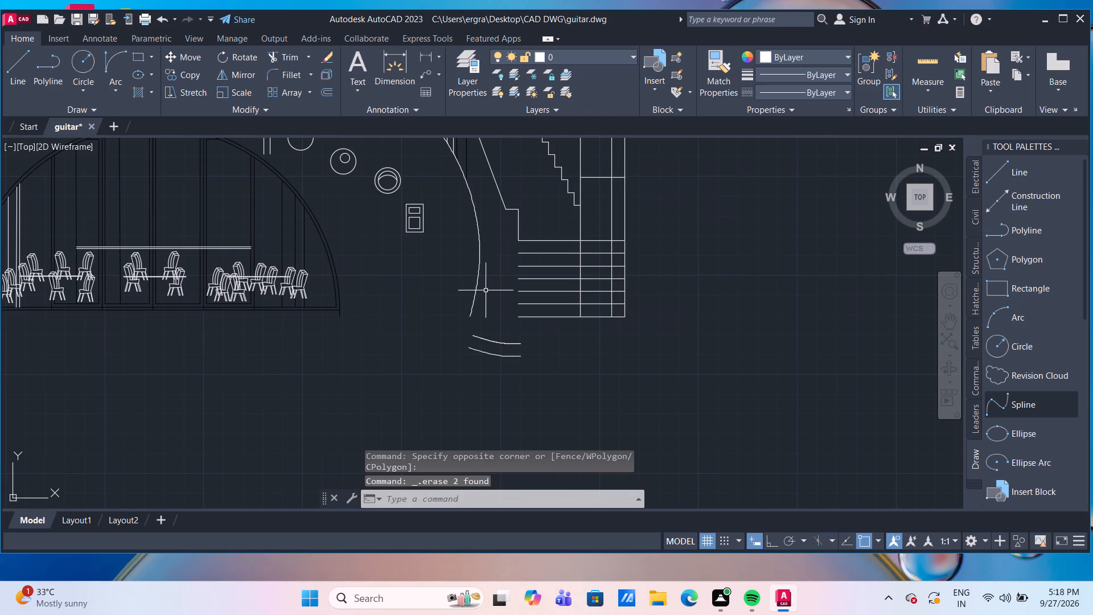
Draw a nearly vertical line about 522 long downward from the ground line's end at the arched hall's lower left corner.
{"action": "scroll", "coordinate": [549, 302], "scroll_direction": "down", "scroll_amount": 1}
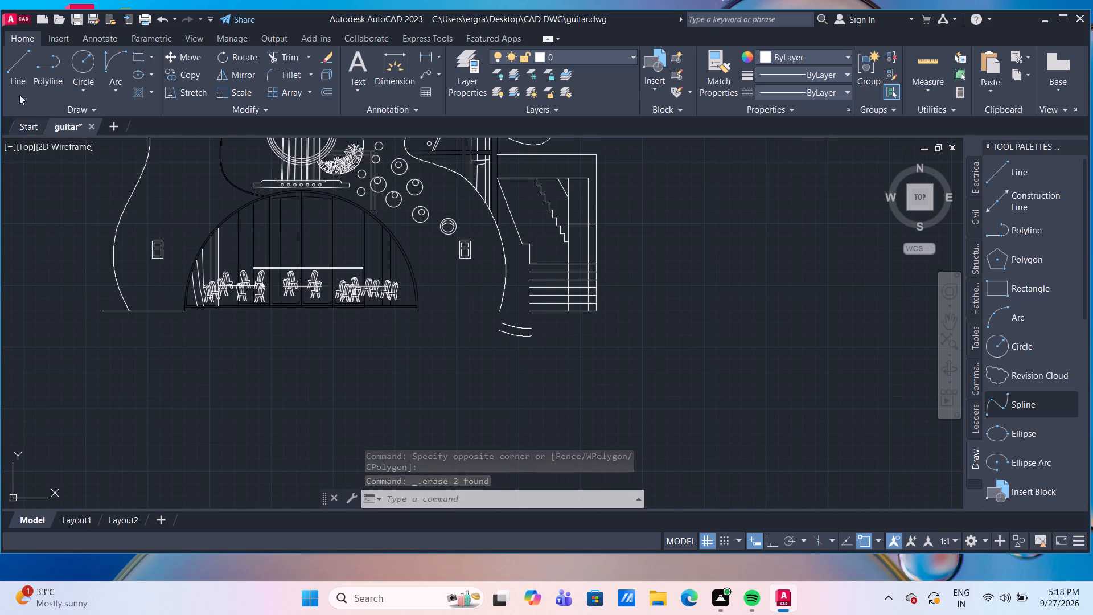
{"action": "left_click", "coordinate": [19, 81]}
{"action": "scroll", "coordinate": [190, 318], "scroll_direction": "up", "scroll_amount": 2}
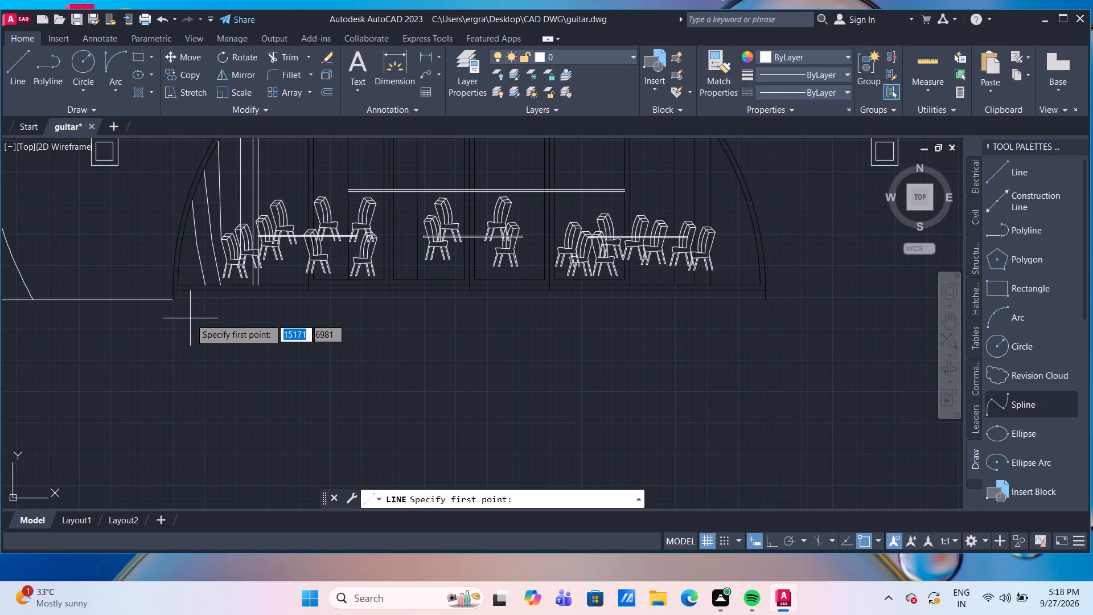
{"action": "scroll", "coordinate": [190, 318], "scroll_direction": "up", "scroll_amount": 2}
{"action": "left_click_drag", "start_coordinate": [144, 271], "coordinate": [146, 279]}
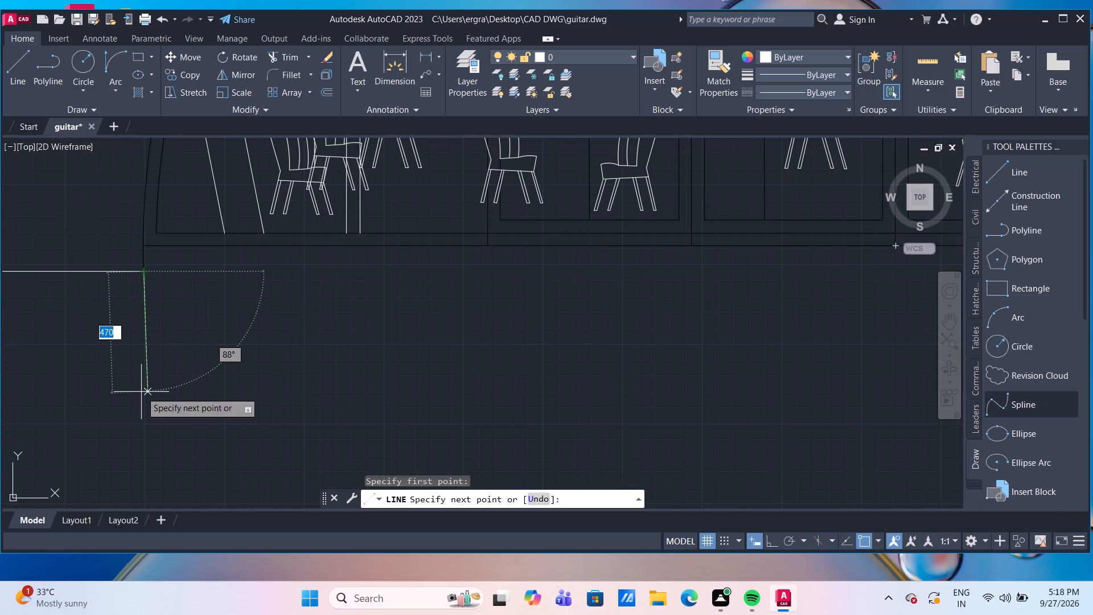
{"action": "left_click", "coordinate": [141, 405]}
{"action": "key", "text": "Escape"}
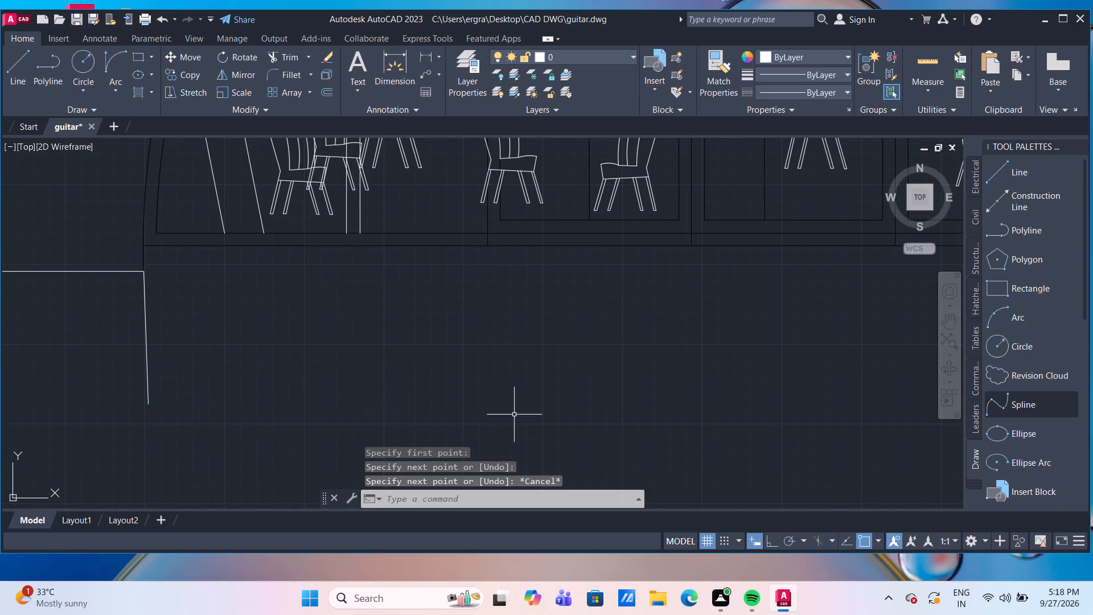
Extend the structure's five horizontal division lines above its base line to the guitar body arc.
{"action": "scroll", "coordinate": [514, 415], "scroll_direction": "down", "scroll_amount": 2}
{"action": "middle_click_drag", "start_coordinate": [738, 415], "coordinate": [641, 379]}
{"action": "scroll", "coordinate": [631, 373], "scroll_direction": "down", "scroll_amount": 3}
{"action": "middle_click_drag", "start_coordinate": [671, 388], "coordinate": [520, 382]}
{"action": "scroll", "coordinate": [624, 351], "scroll_direction": "up", "scroll_amount": 3}
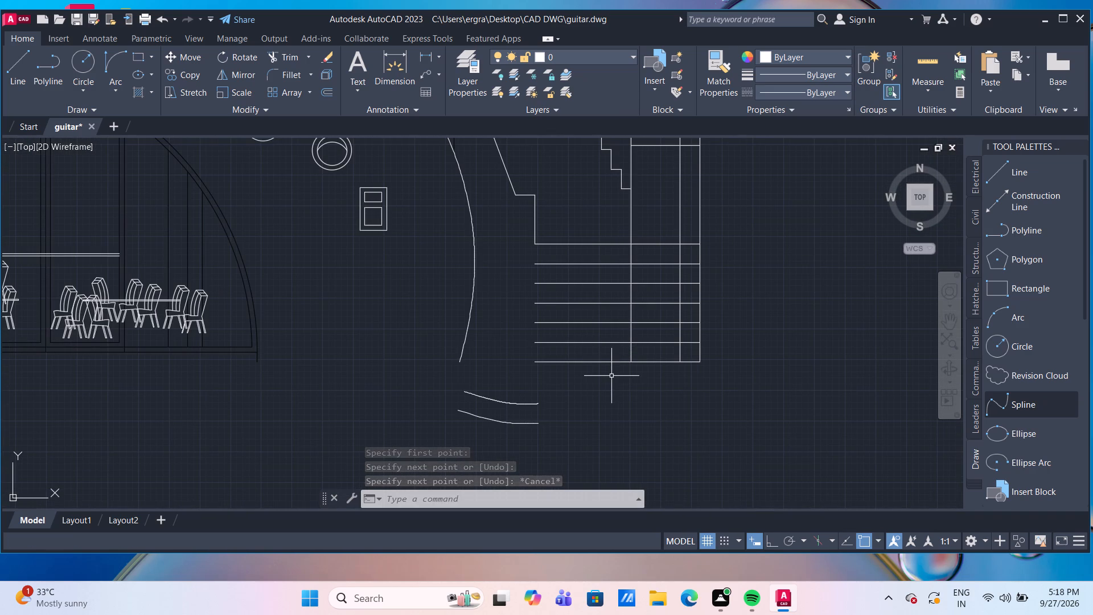
{"action": "type", "text": "tr"}
{"action": "key", "text": "Return"}
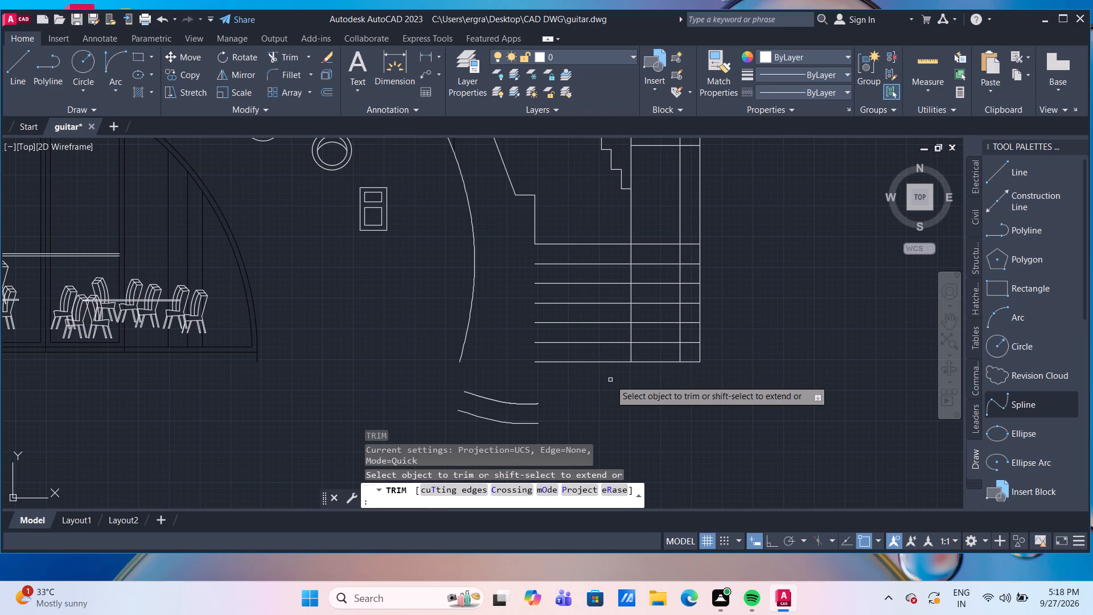
{"action": "left_click", "coordinate": [592, 386], "text": "shift"}
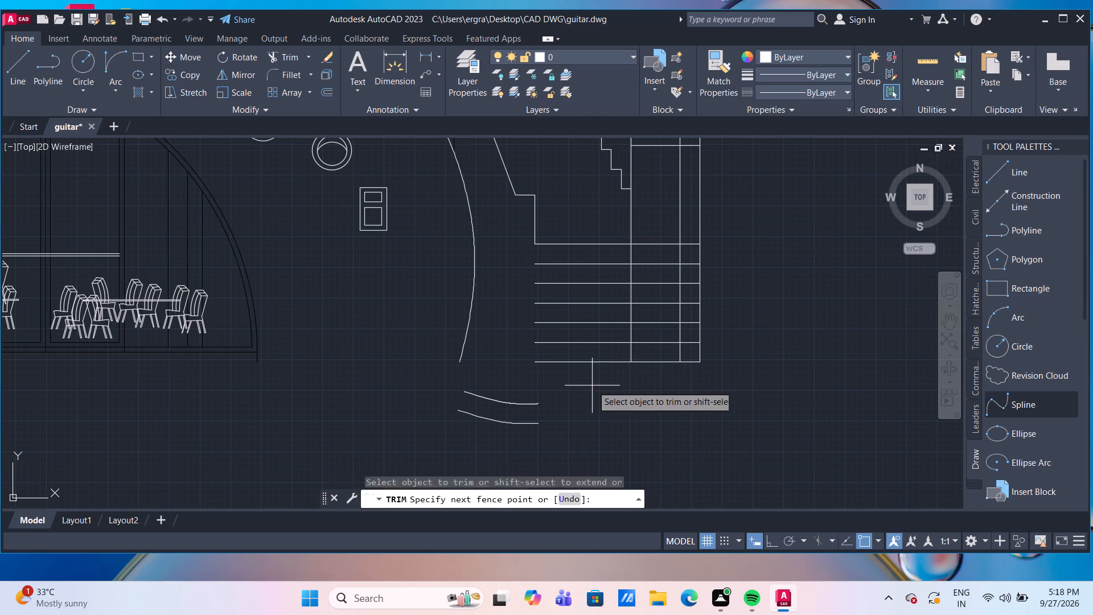
{"action": "left_click", "coordinate": [539, 258], "text": "shift"}
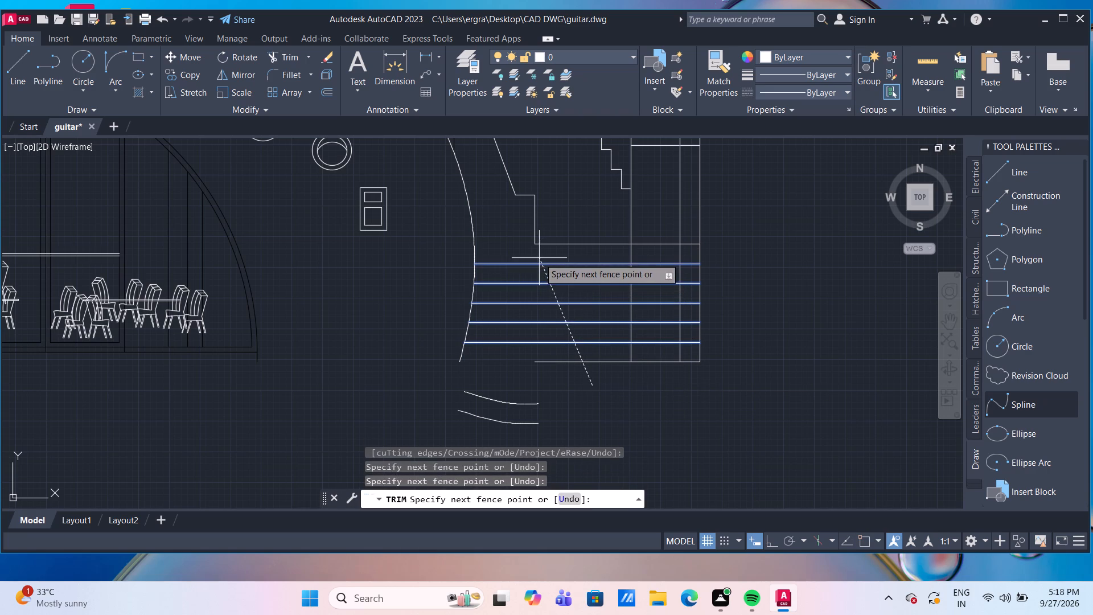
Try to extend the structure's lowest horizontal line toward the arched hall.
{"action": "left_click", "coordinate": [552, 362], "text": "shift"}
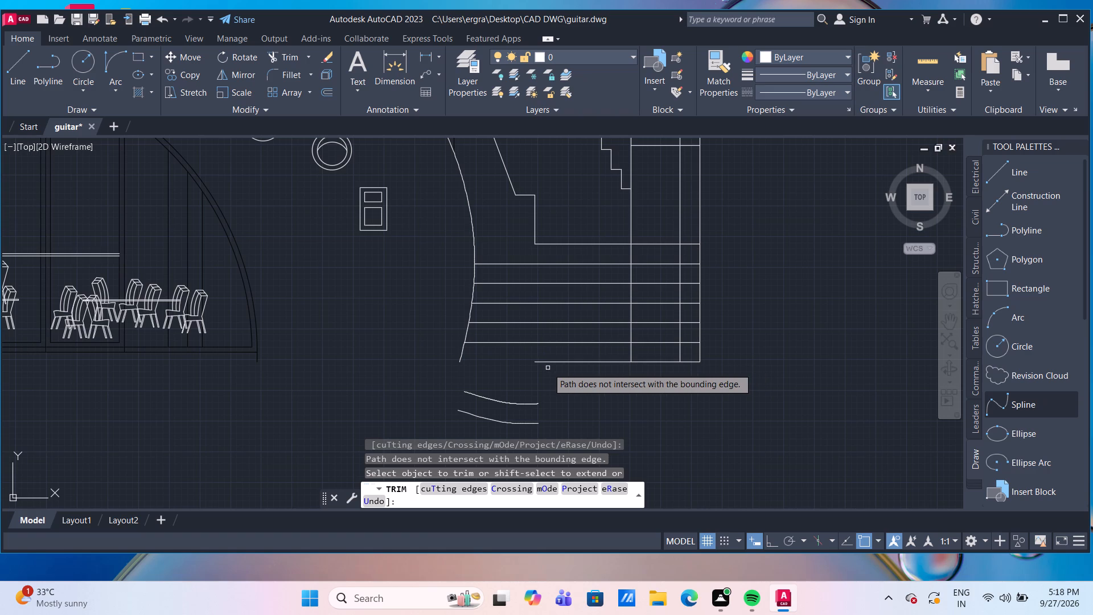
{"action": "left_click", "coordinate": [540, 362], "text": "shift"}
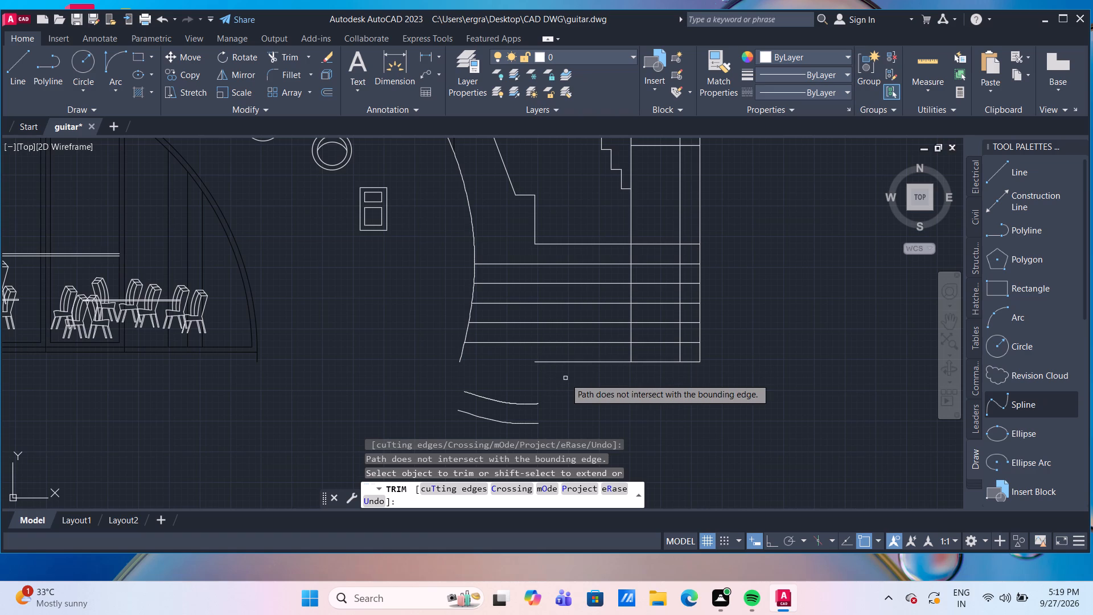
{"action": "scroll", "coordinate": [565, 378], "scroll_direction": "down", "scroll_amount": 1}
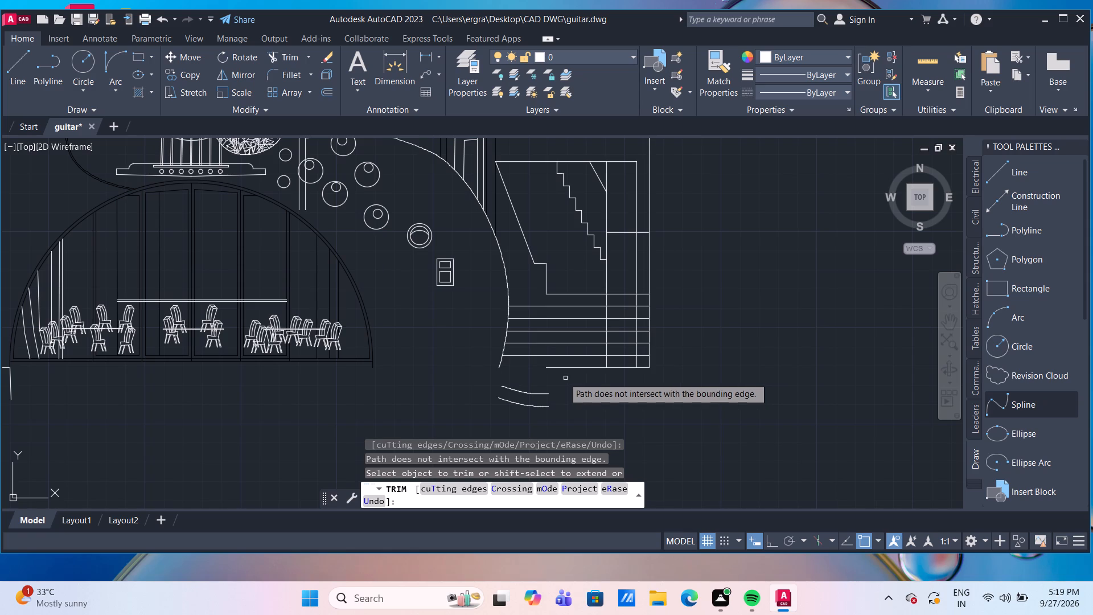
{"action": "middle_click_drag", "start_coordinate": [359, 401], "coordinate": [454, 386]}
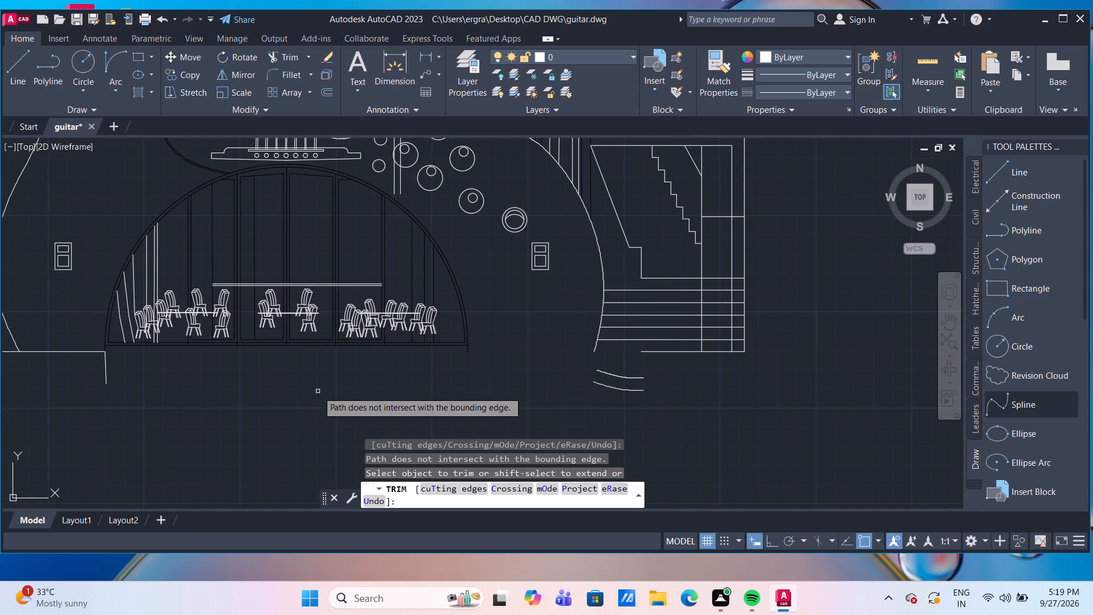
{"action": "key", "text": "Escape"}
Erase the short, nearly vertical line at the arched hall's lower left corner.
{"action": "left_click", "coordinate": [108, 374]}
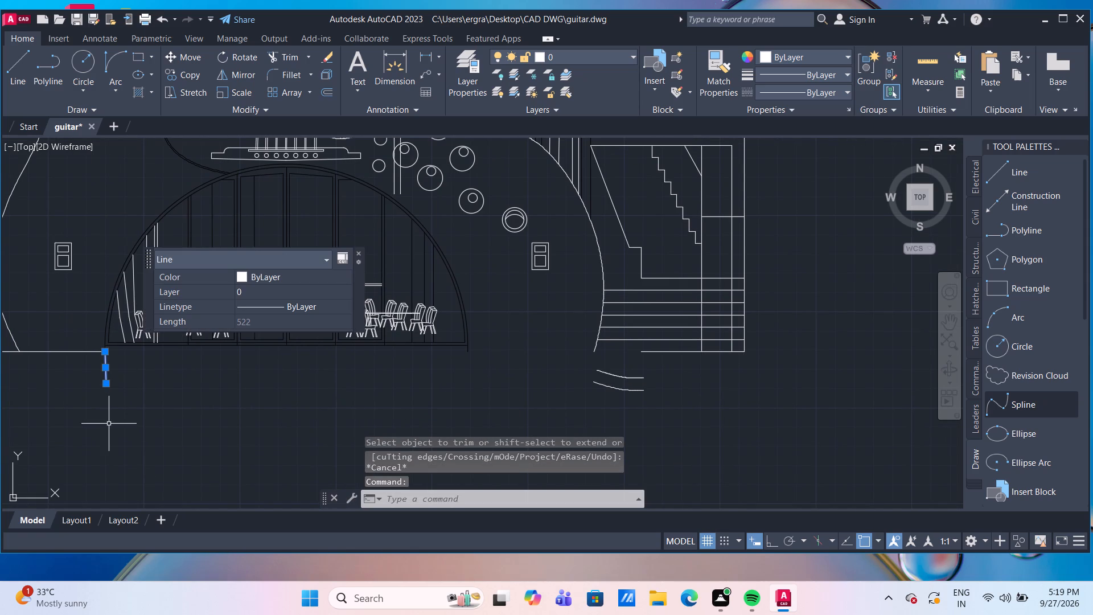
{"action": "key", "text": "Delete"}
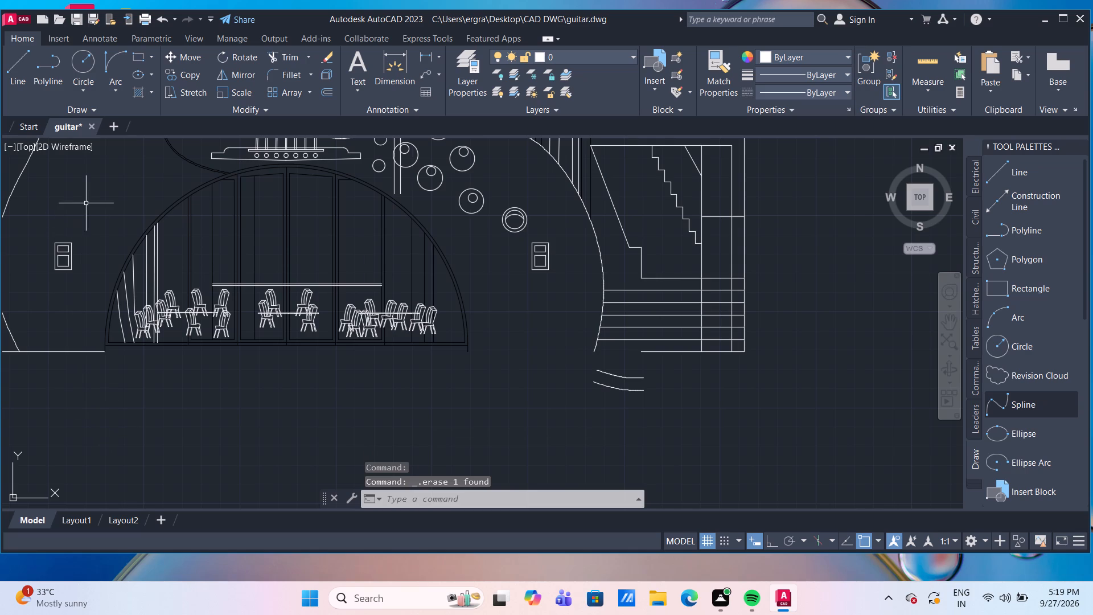
Draw a horizontal ground line about 5003 long from the arched hall's lower right corner past the stepped structure, with Ortho on.
{"action": "left_click", "coordinate": [25, 73]}
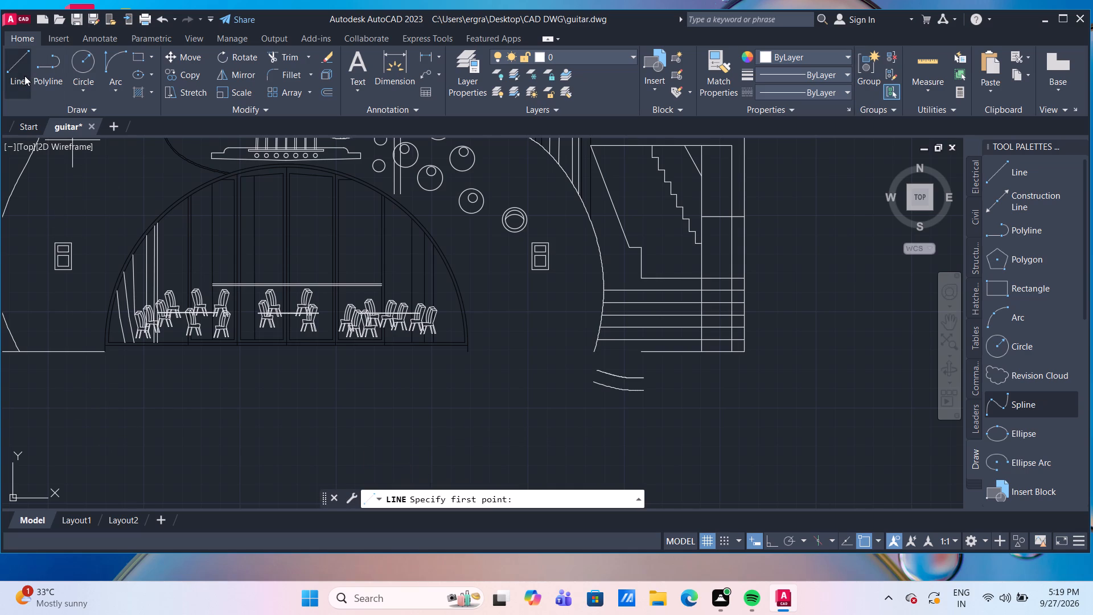
{"action": "scroll", "coordinate": [472, 363], "scroll_direction": "up", "scroll_amount": 1}
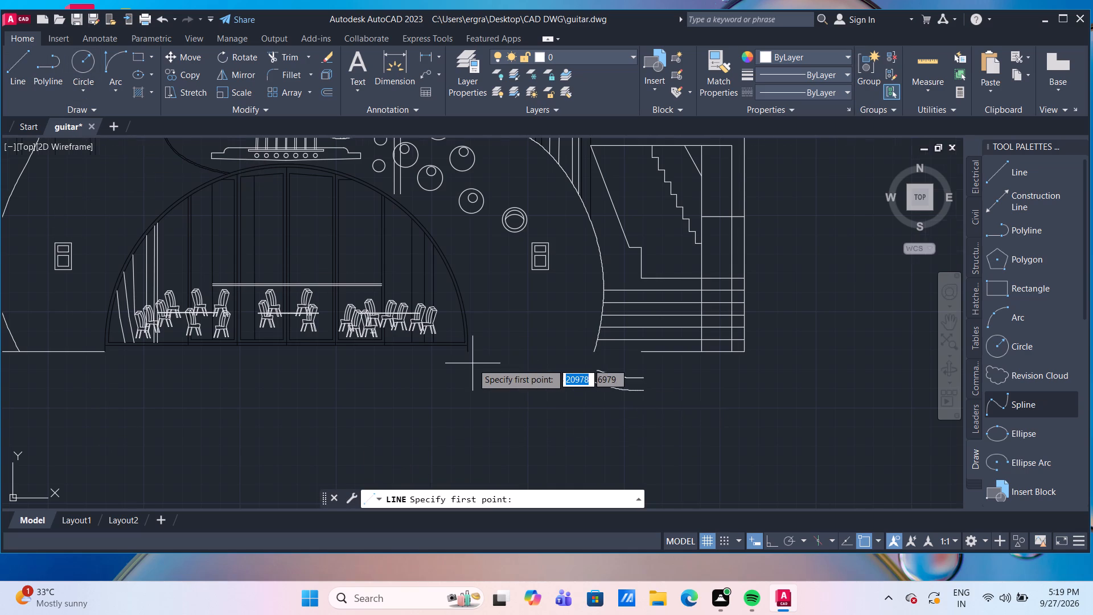
{"action": "scroll", "coordinate": [472, 363], "scroll_direction": "up", "scroll_amount": 1}
{"action": "left_click_drag", "start_coordinate": [458, 337], "coordinate": [463, 337]}
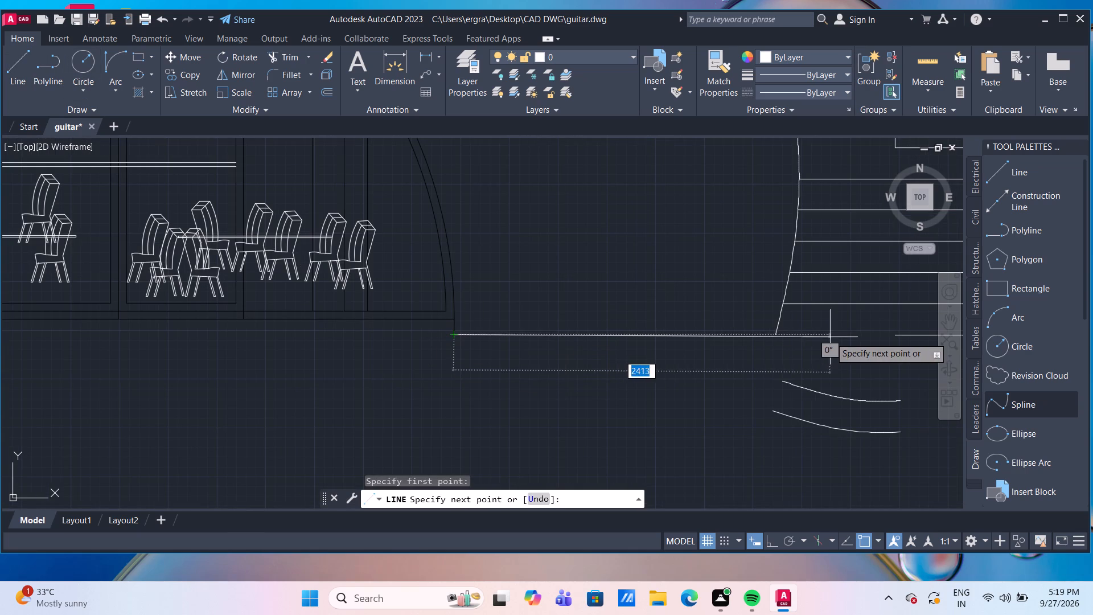
{"action": "scroll", "coordinate": [895, 340], "scroll_direction": "down", "scroll_amount": 1}
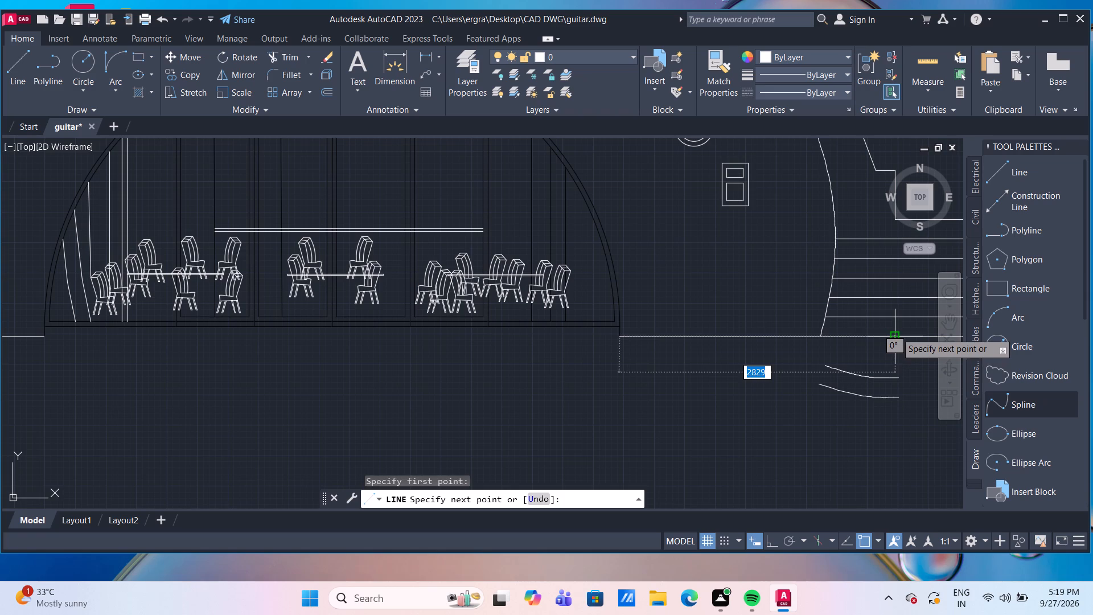
{"action": "middle_click_drag", "start_coordinate": [904, 335], "coordinate": [492, 325]}
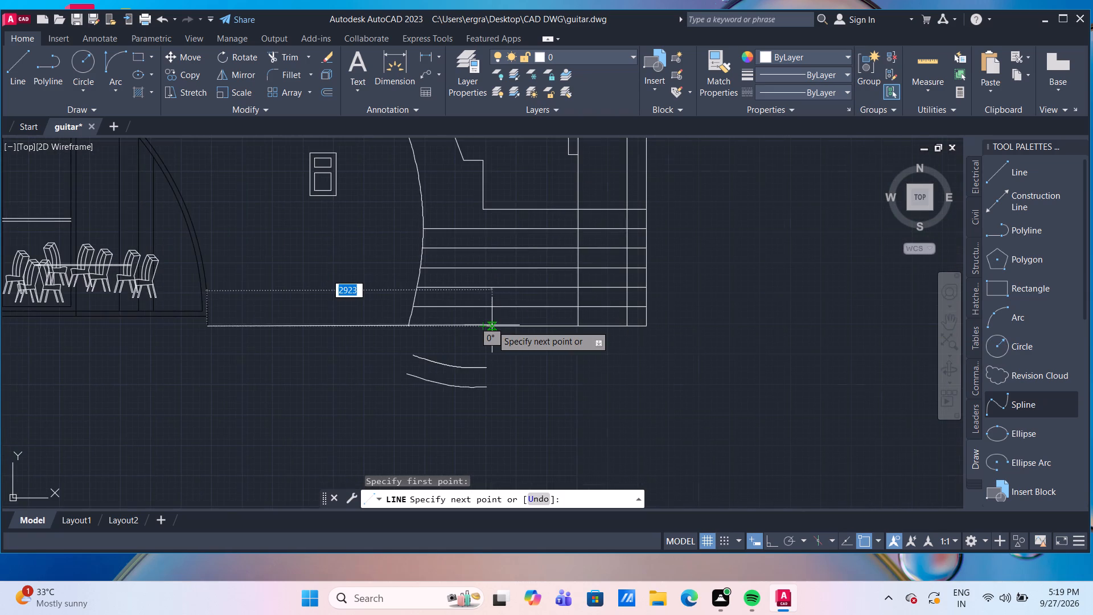
{"action": "scroll", "coordinate": [492, 325], "scroll_direction": "up", "scroll_amount": 3}
{"action": "scroll", "coordinate": [543, 319], "scroll_direction": "down", "scroll_amount": 3}
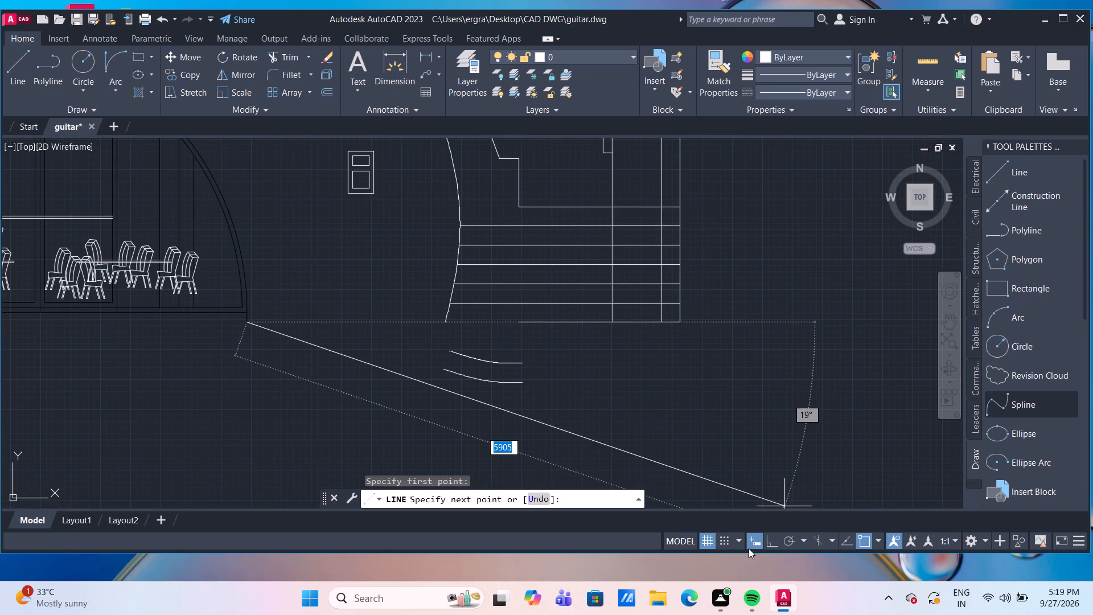
{"action": "left_click", "coordinate": [774, 542]}
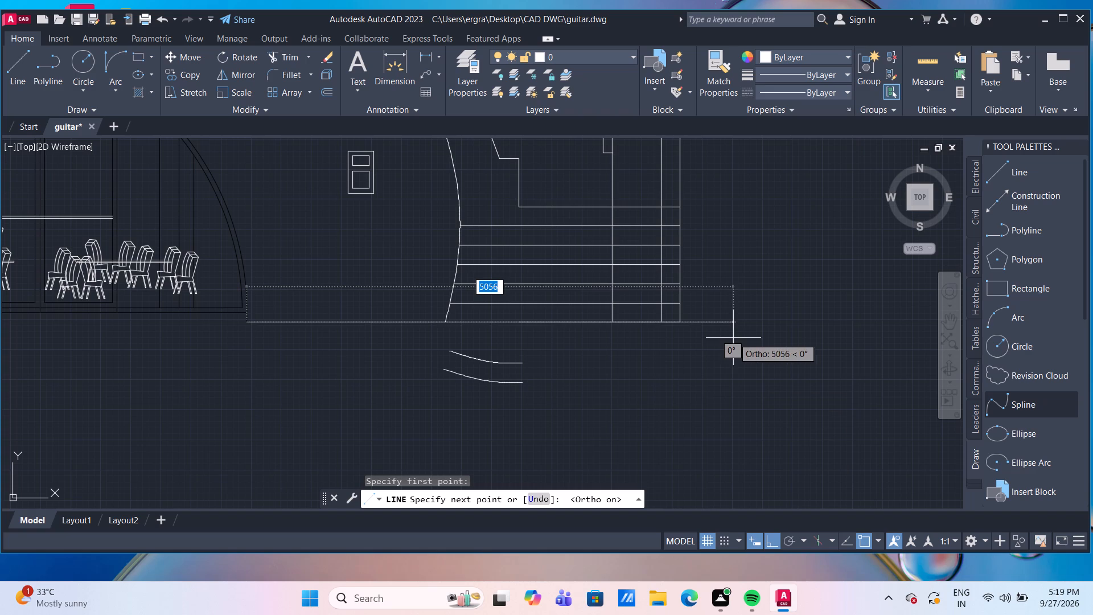
{"action": "left_click", "coordinate": [728, 333]}
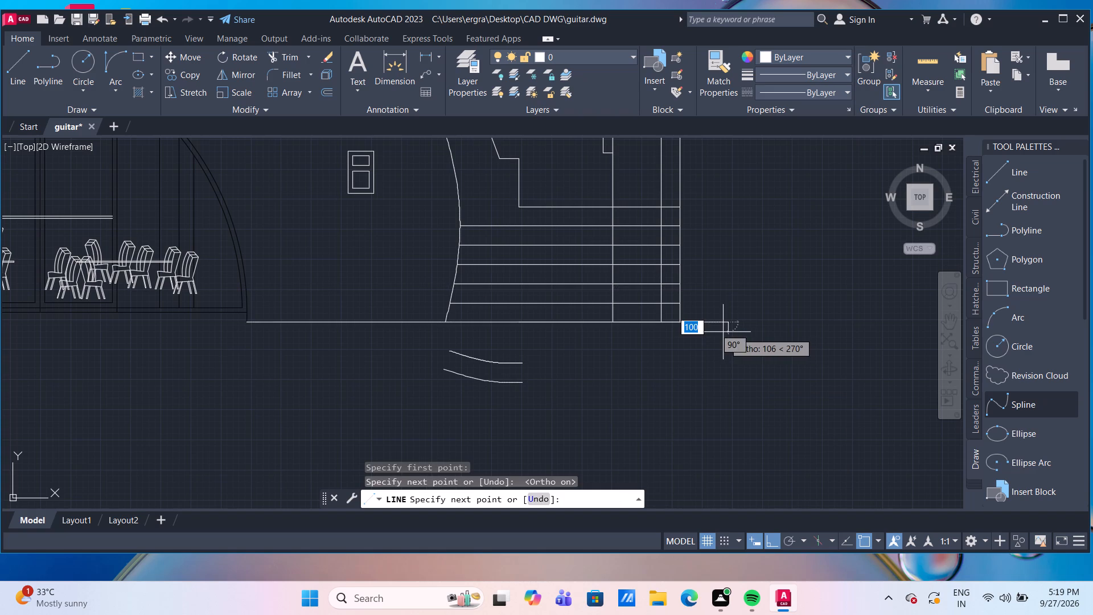
{"action": "key", "text": "Escape"}
Erase the stepped structure's old base line lying just below the new ground line.
{"action": "scroll", "coordinate": [665, 315], "scroll_direction": "up", "scroll_amount": 5}
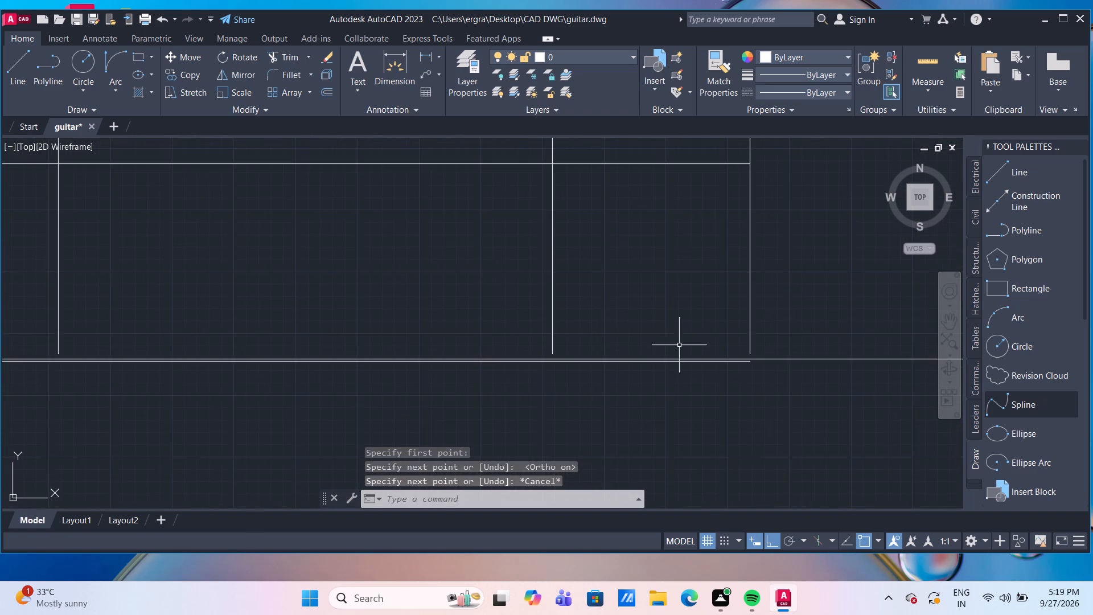
{"action": "scroll", "coordinate": [679, 345], "scroll_direction": "up", "scroll_amount": 1}
{"action": "scroll", "coordinate": [726, 371], "scroll_direction": "down", "scroll_amount": 2}
{"action": "scroll", "coordinate": [741, 372], "scroll_direction": "up", "scroll_amount": 1}
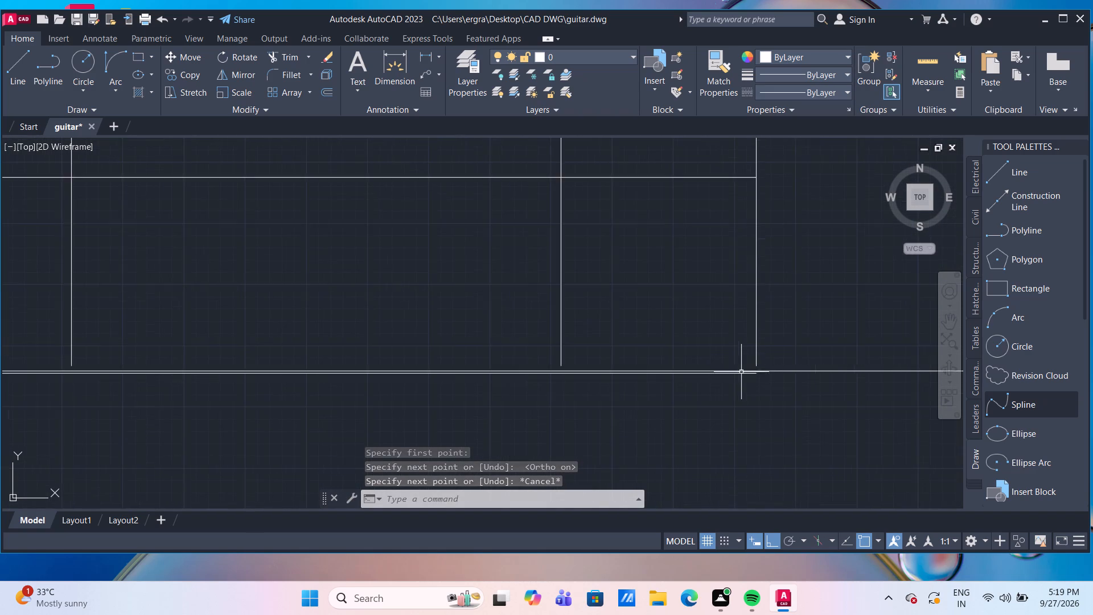
{"action": "scroll", "coordinate": [741, 372], "scroll_direction": "up", "scroll_amount": 1}
{"action": "left_click", "coordinate": [745, 371]}
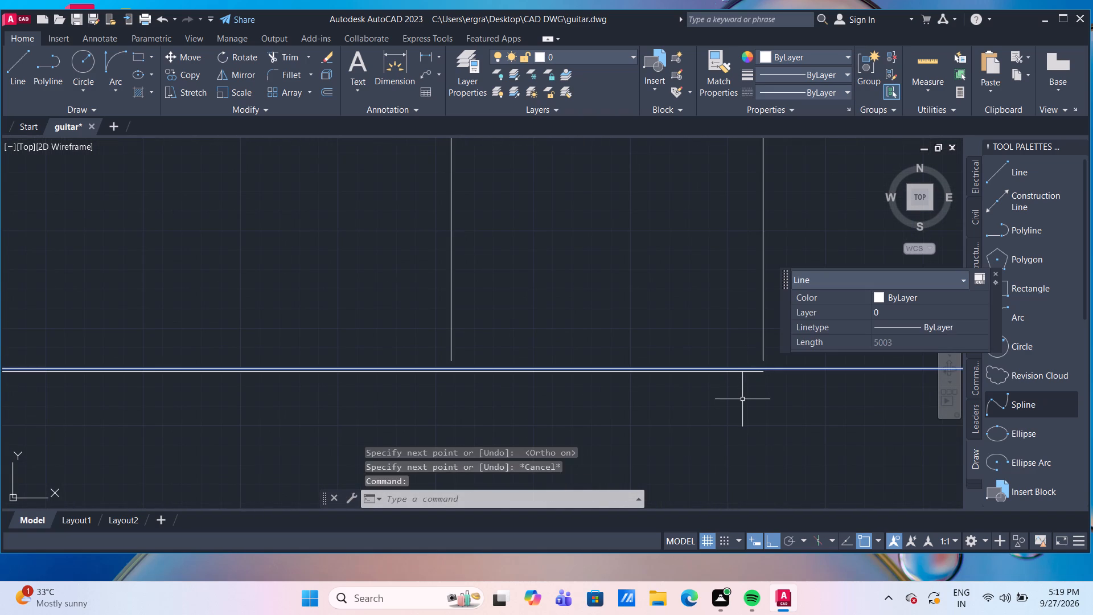
{"action": "scroll", "coordinate": [745, 400], "scroll_direction": "down", "scroll_amount": 2}
{"action": "scroll", "coordinate": [683, 382], "scroll_direction": "down", "scroll_amount": 4}
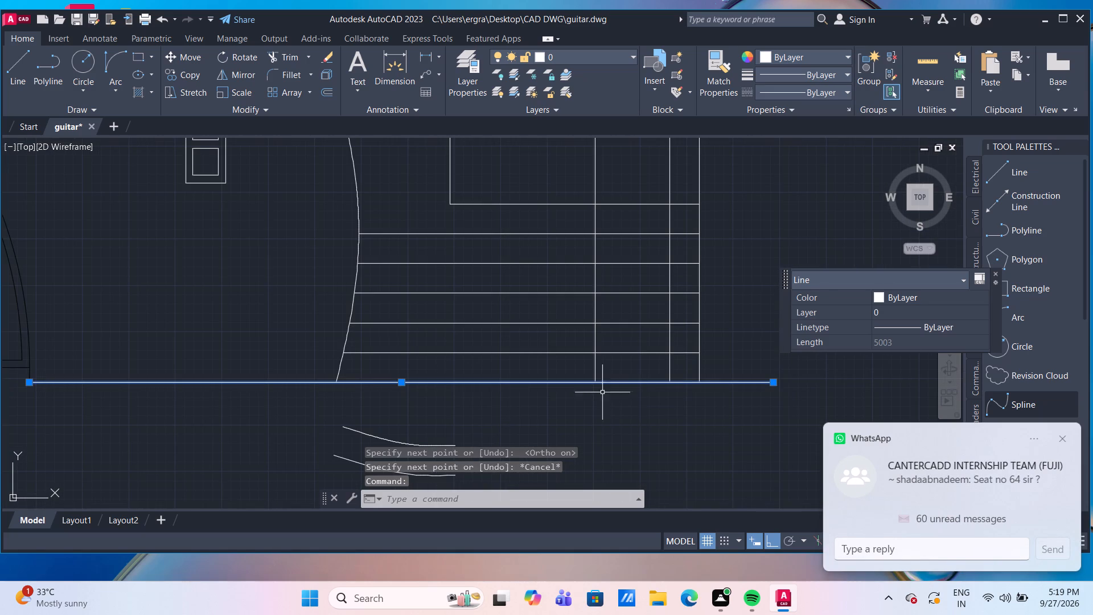
{"action": "key", "text": "Escape"}
{"action": "scroll", "coordinate": [626, 389], "scroll_direction": "up", "scroll_amount": 2}
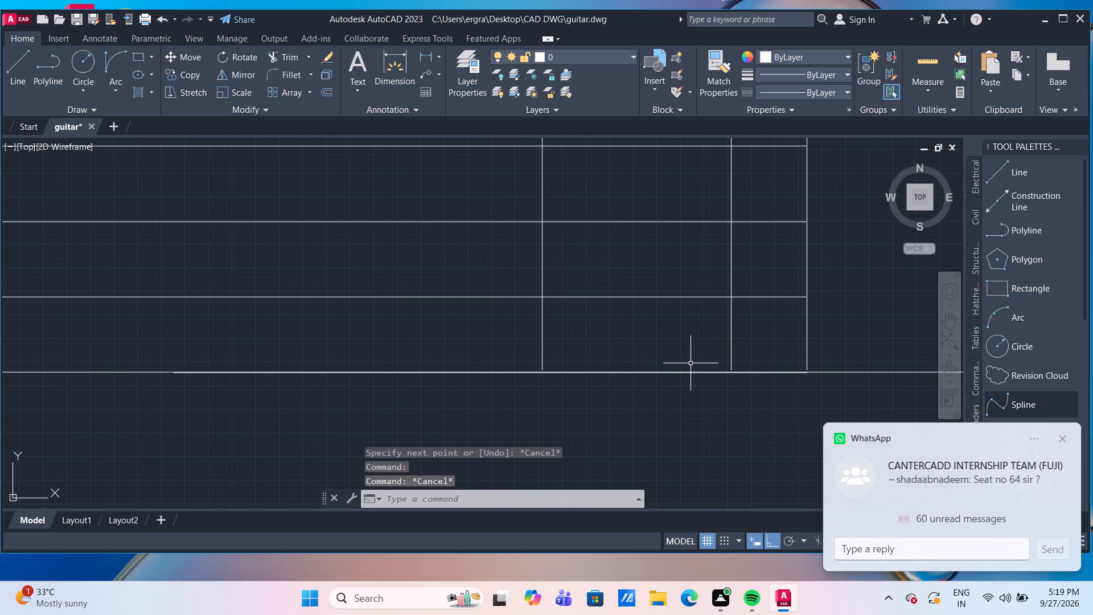
{"action": "scroll", "coordinate": [723, 360], "scroll_direction": "up", "scroll_amount": 3}
{"action": "middle_click_drag", "start_coordinate": [762, 366], "coordinate": [506, 273]}
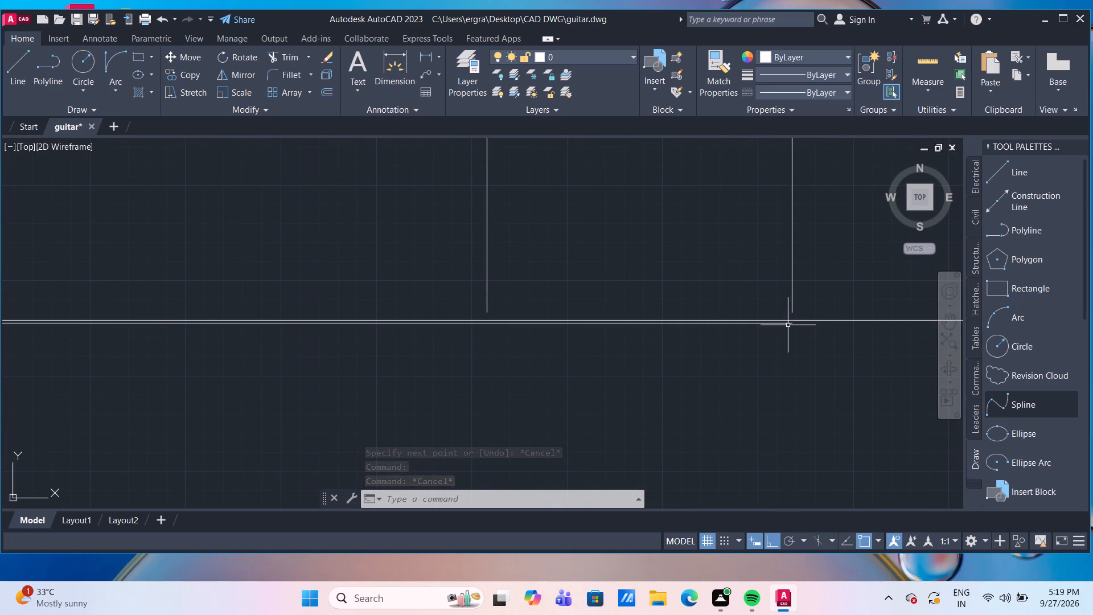
{"action": "left_click", "coordinate": [788, 325]}
{"action": "key", "text": "Delete"}
Extend the stepped structure's three vertical lines down to the new ground line.
{"action": "scroll", "coordinate": [780, 374], "scroll_direction": "down", "scroll_amount": 4}
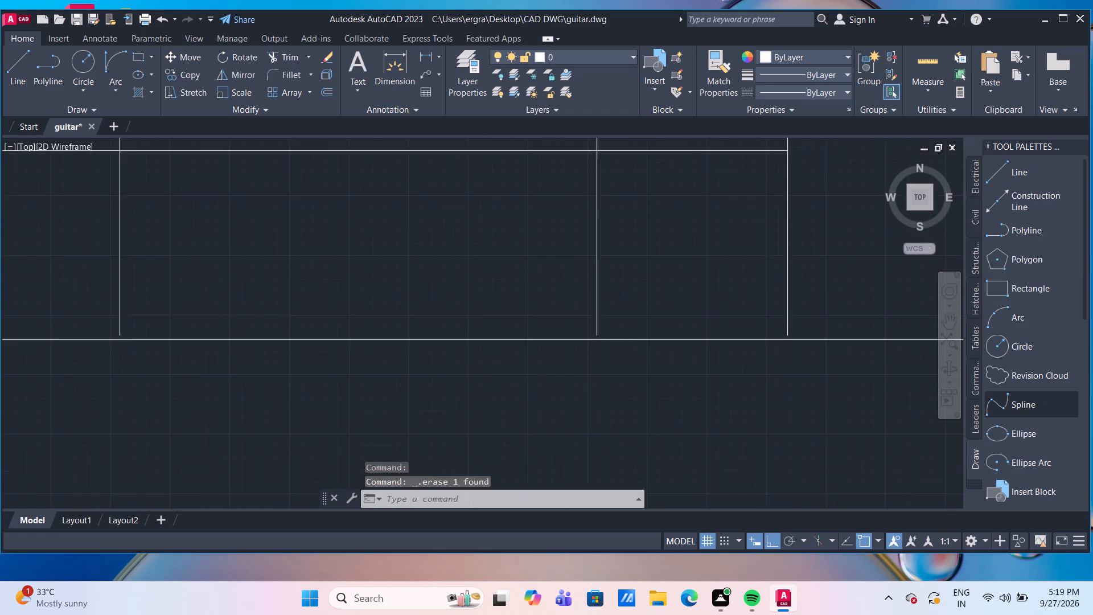
{"action": "scroll", "coordinate": [781, 374], "scroll_direction": "down", "scroll_amount": 2}
{"action": "scroll", "coordinate": [694, 378], "scroll_direction": "up", "scroll_amount": 2}
{"action": "scroll", "coordinate": [696, 380], "scroll_direction": "down", "scroll_amount": 1}
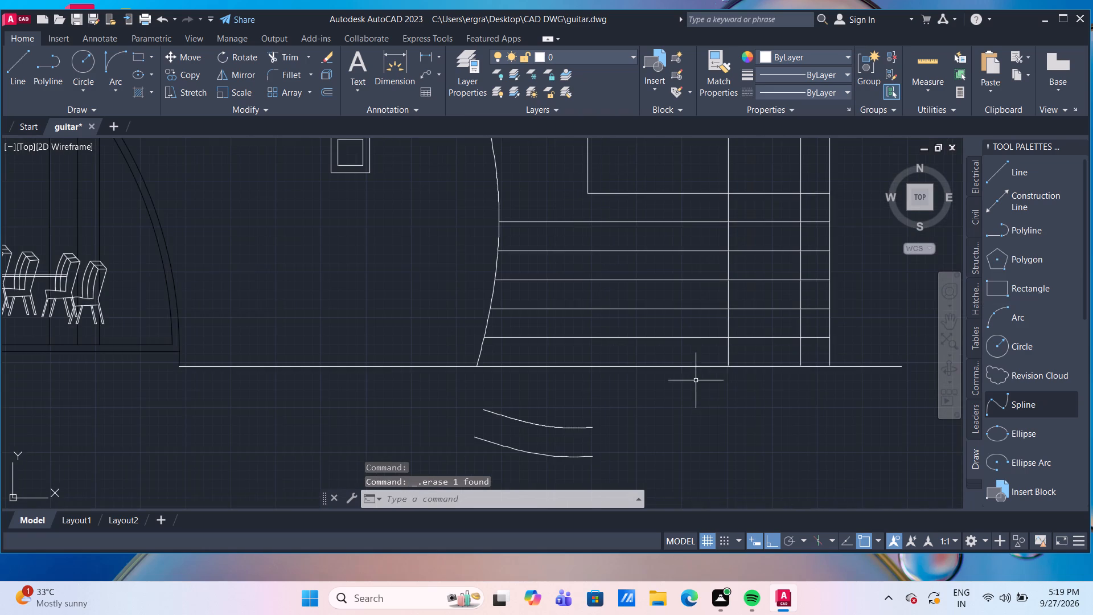
{"action": "middle_click_drag", "start_coordinate": [696, 380], "coordinate": [603, 380]}
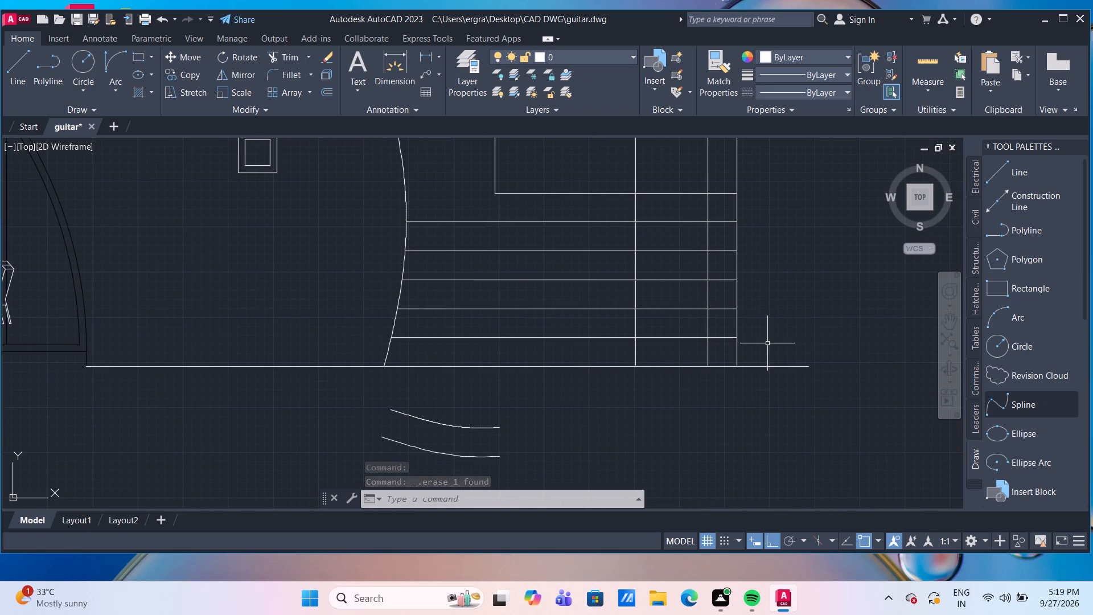
{"action": "type", "text": "tr"}
{"action": "key", "text": "Return"}
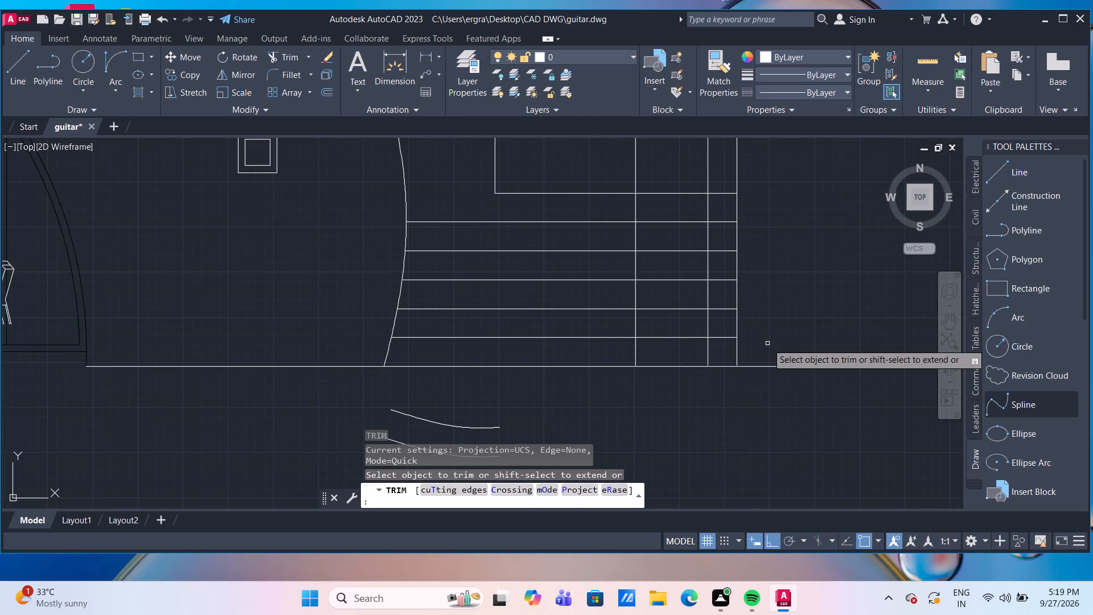
{"action": "left_click", "coordinate": [767, 343], "text": "shift"}
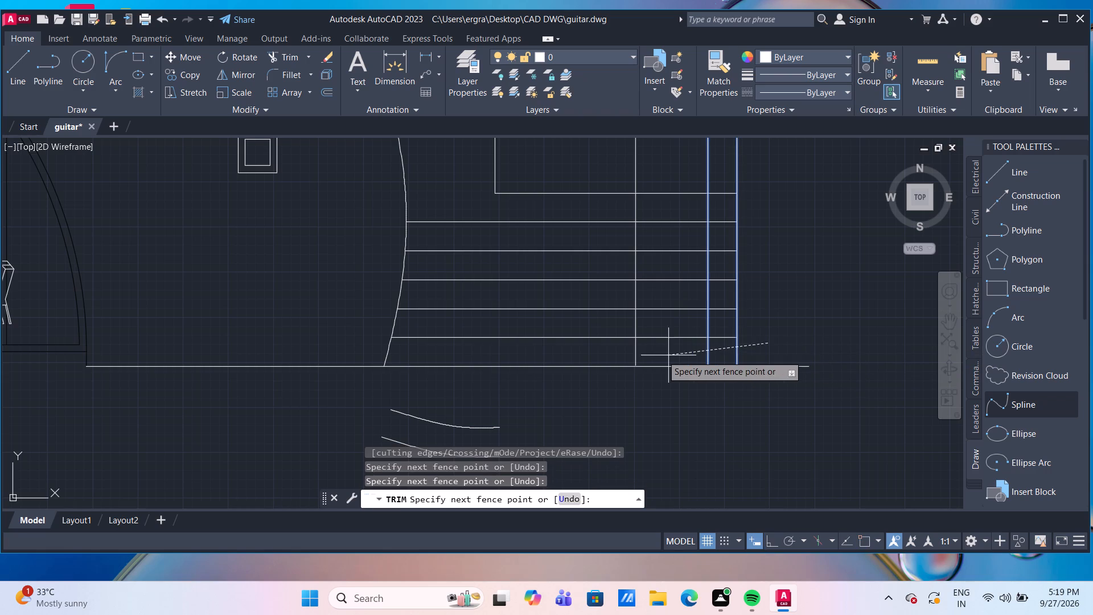
{"action": "left_click", "coordinate": [632, 356], "text": "shift"}
{"action": "left_click", "coordinate": [411, 357], "text": "shift"}
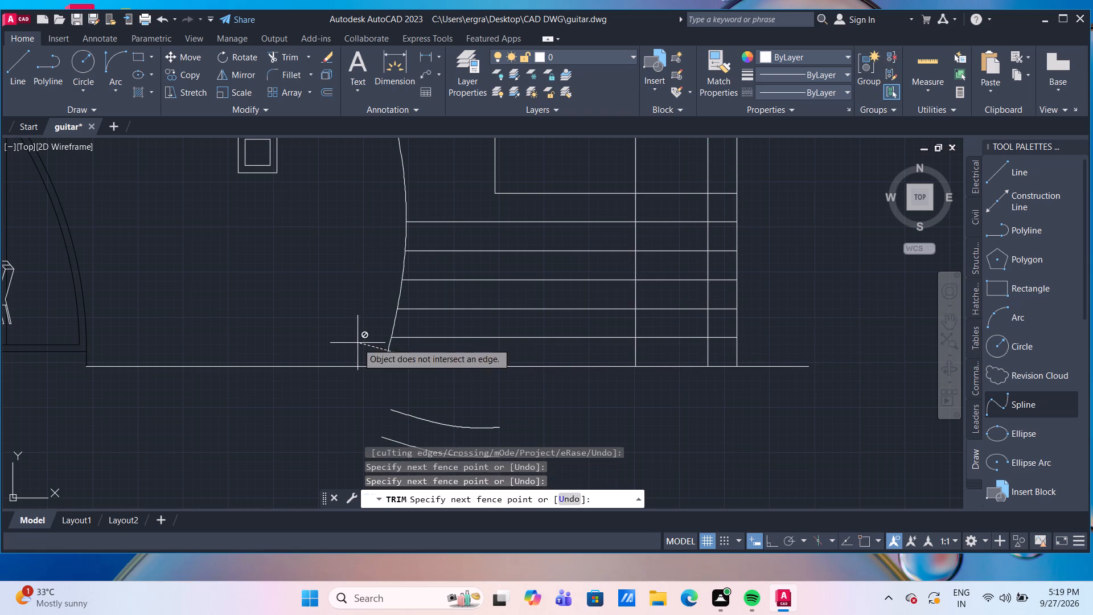
{"action": "left_click", "coordinate": [358, 343], "text": "shift"}
{"action": "scroll", "coordinate": [661, 354], "scroll_direction": "up", "scroll_amount": 3}
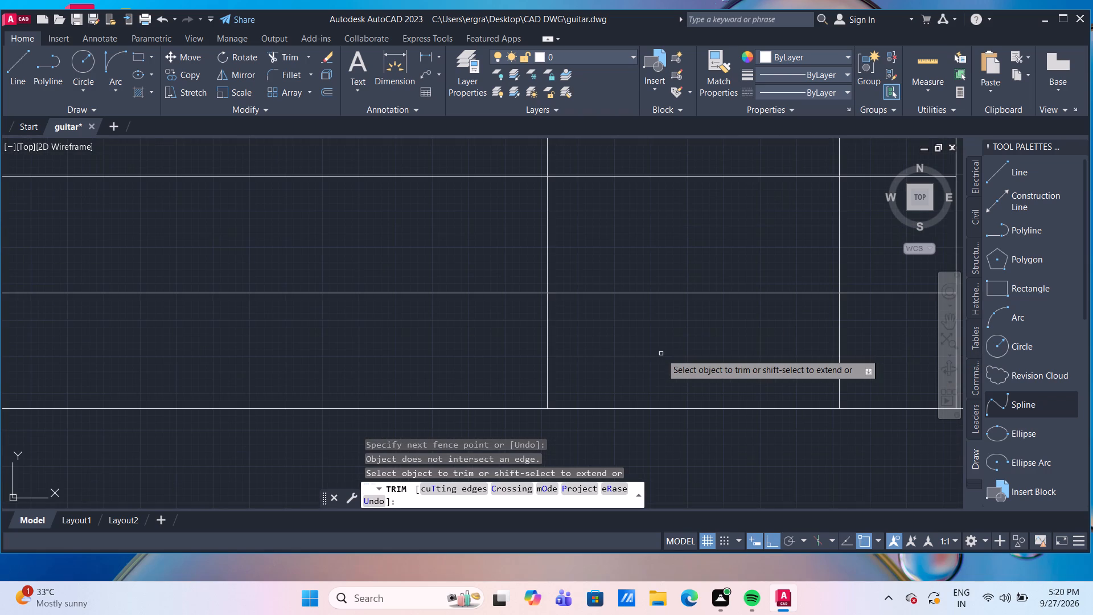
{"action": "scroll", "coordinate": [661, 354], "scroll_direction": "down", "scroll_amount": 6}
{"action": "middle_click_drag", "start_coordinate": [644, 407], "coordinate": [624, 355]}
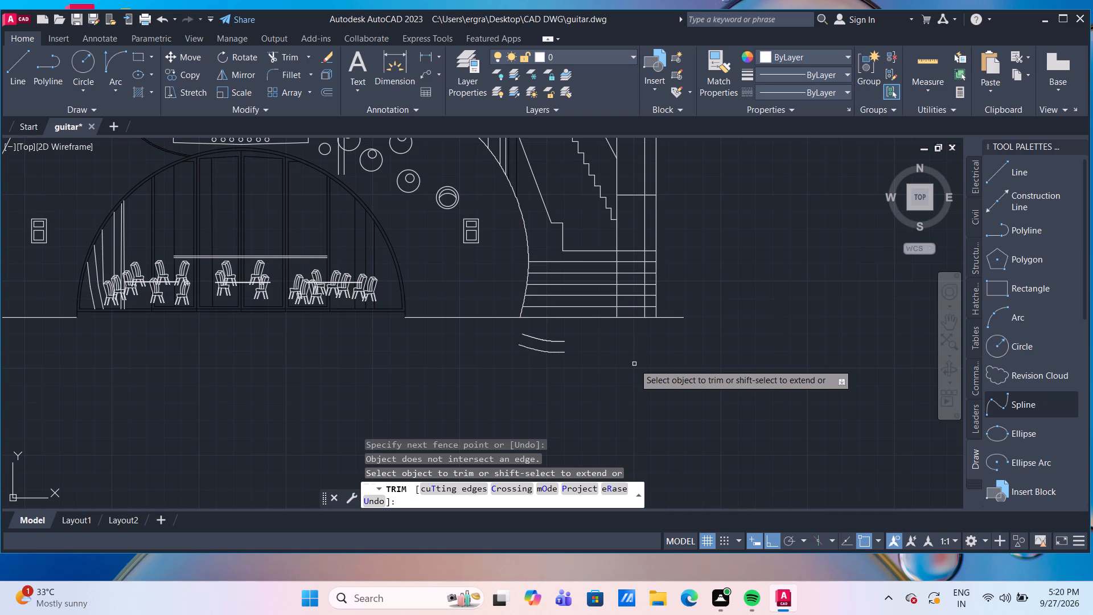
{"action": "scroll", "coordinate": [600, 347], "scroll_direction": "up", "scroll_amount": 1}
{"action": "key", "text": "Escape"}
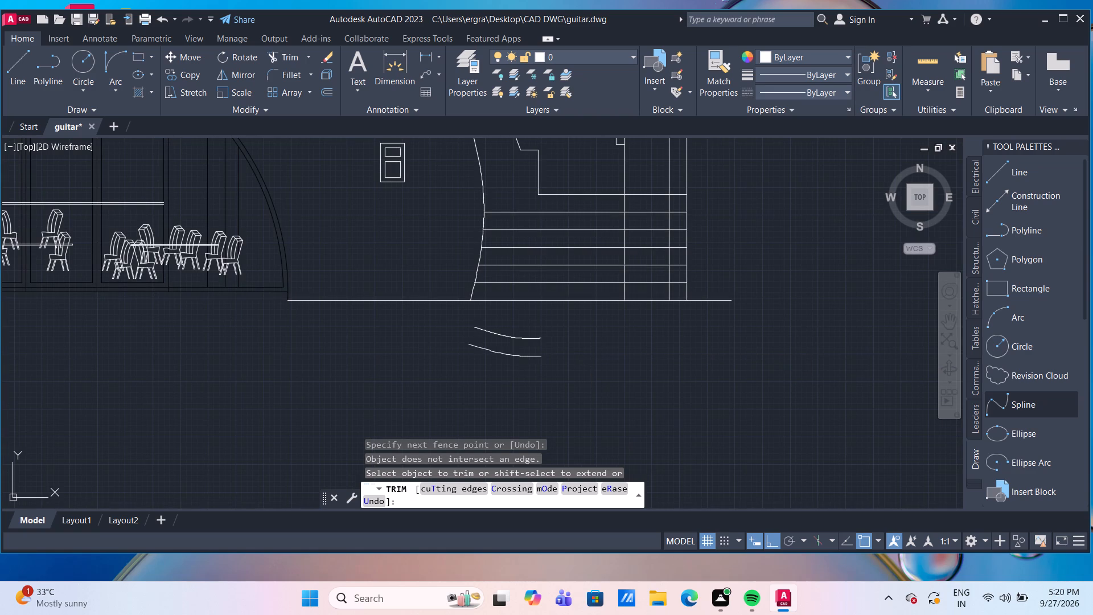
Move the upper loose spline so its right end meets the body arc at the structure's lowest division line.
{"action": "left_click", "coordinate": [545, 346]}
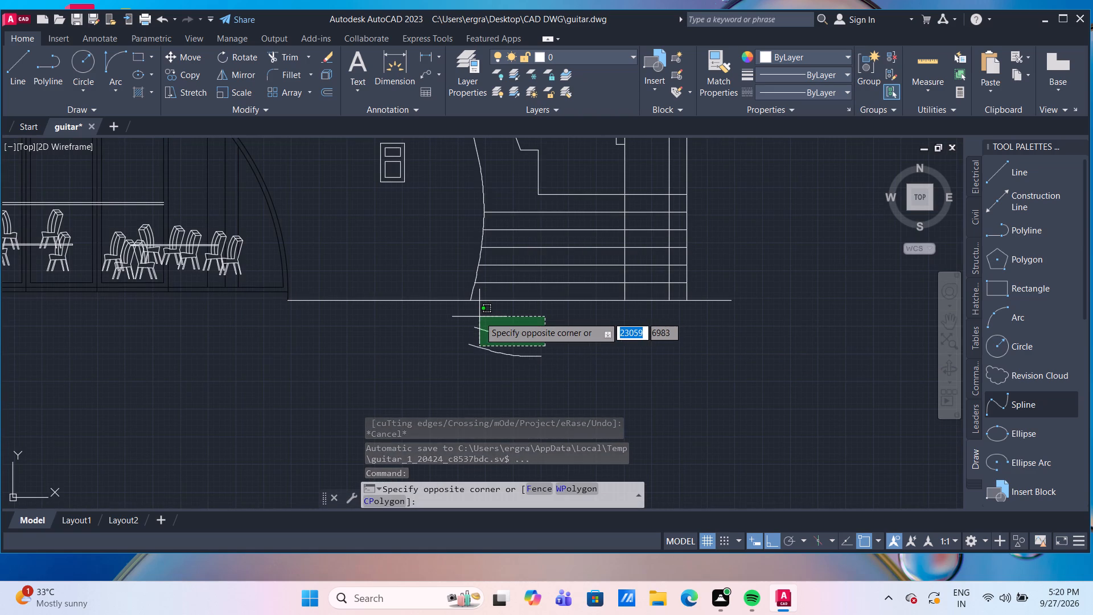
{"action": "left_click", "coordinate": [482, 318]}
{"action": "key", "text": "m"}
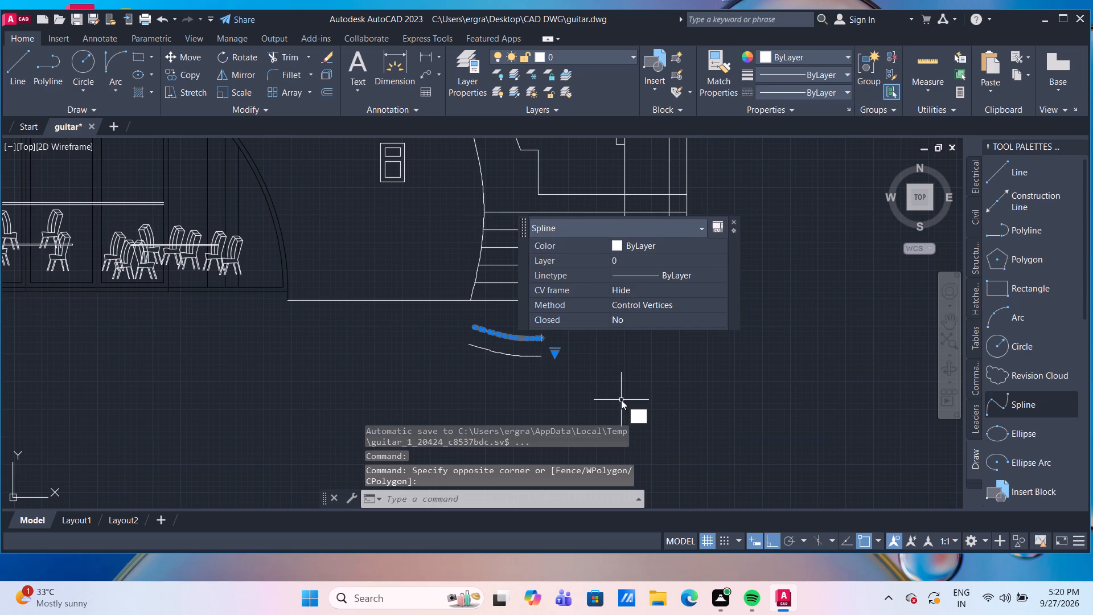
{"action": "key", "text": "Return"}
{"action": "scroll", "coordinate": [557, 317], "scroll_direction": "up", "scroll_amount": 2}
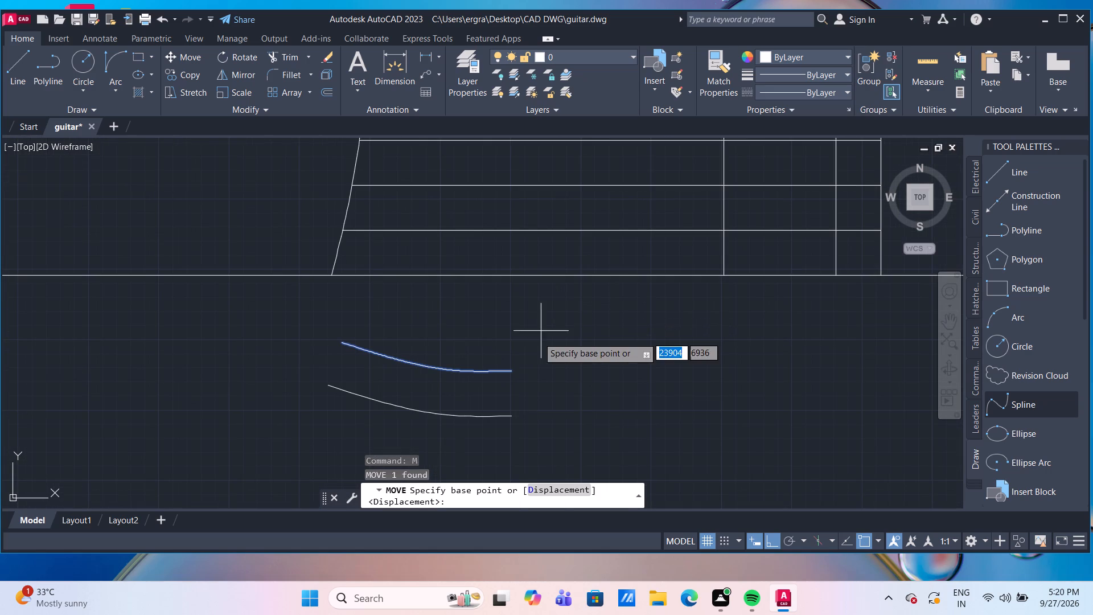
{"action": "left_click", "coordinate": [510, 372]}
{"action": "left_click", "coordinate": [340, 227]}
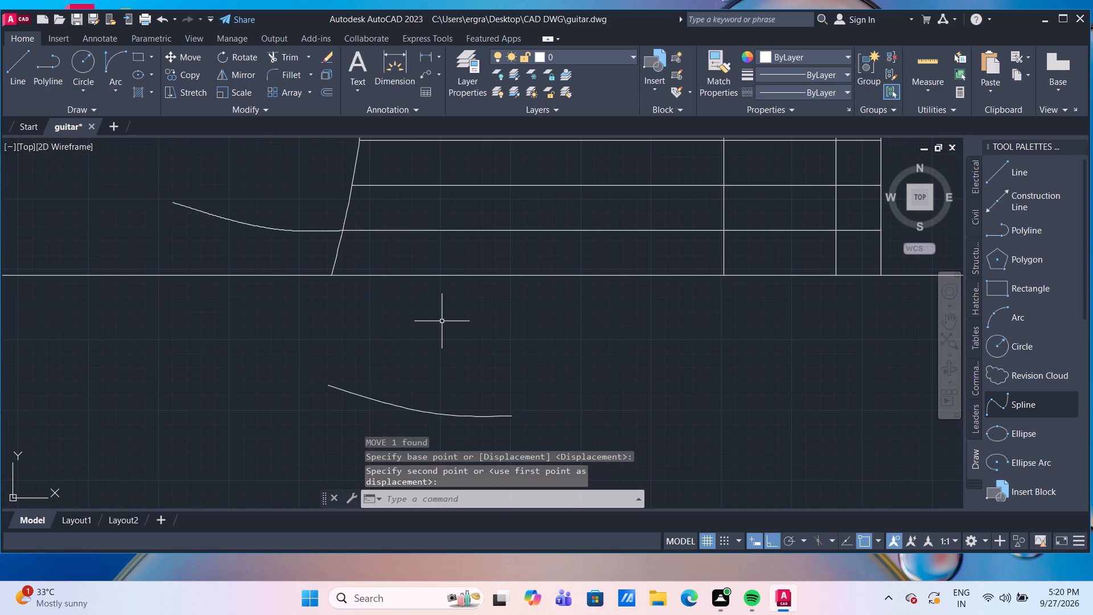
Move the remaining loose spline so its right end meets the body arc's lower end on the ground line.
{"action": "scroll", "coordinate": [442, 321], "scroll_direction": "down", "scroll_amount": 1}
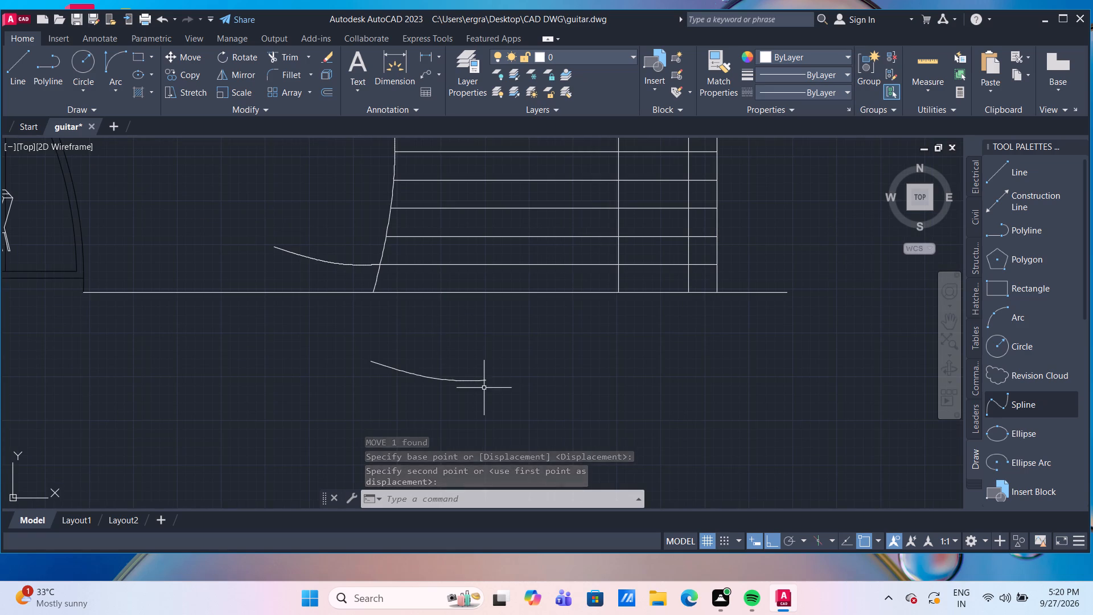
{"action": "left_click_drag", "start_coordinate": [484, 388], "coordinate": [480, 383]}
{"action": "left_click", "coordinate": [466, 366]}
{"action": "key", "text": "m"}
{"action": "key", "text": "Return"}
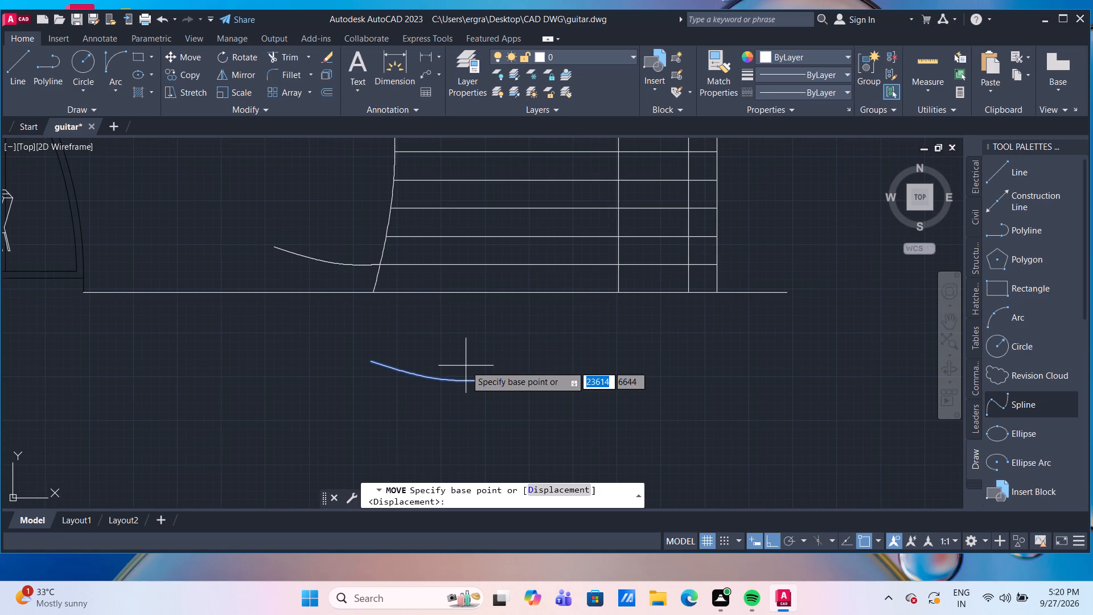
{"action": "scroll", "coordinate": [477, 378], "scroll_direction": "up", "scroll_amount": 2}
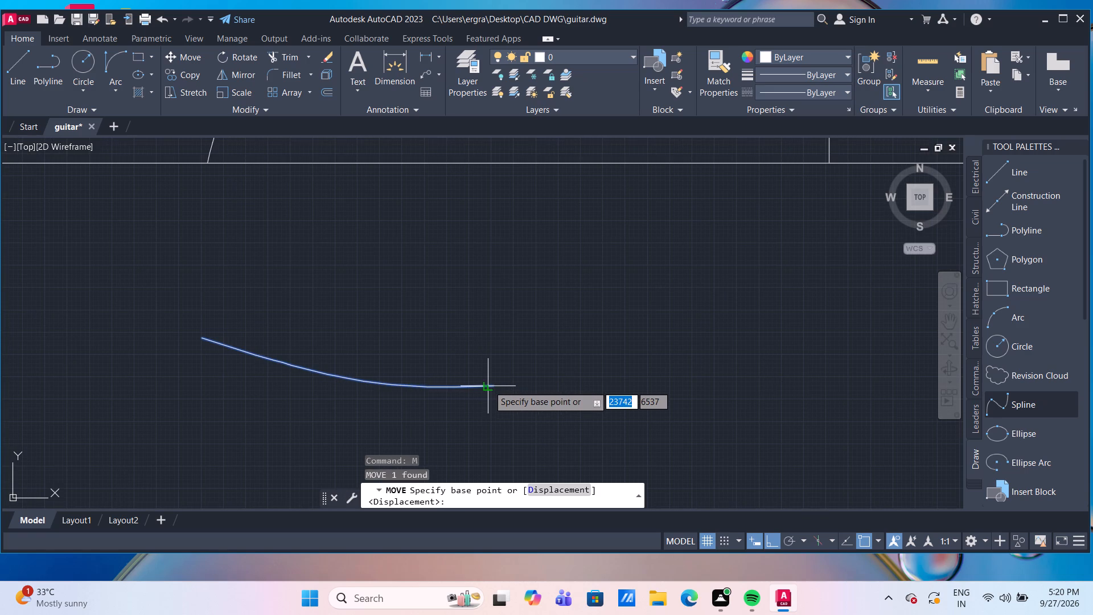
{"action": "left_click", "coordinate": [493, 388]}
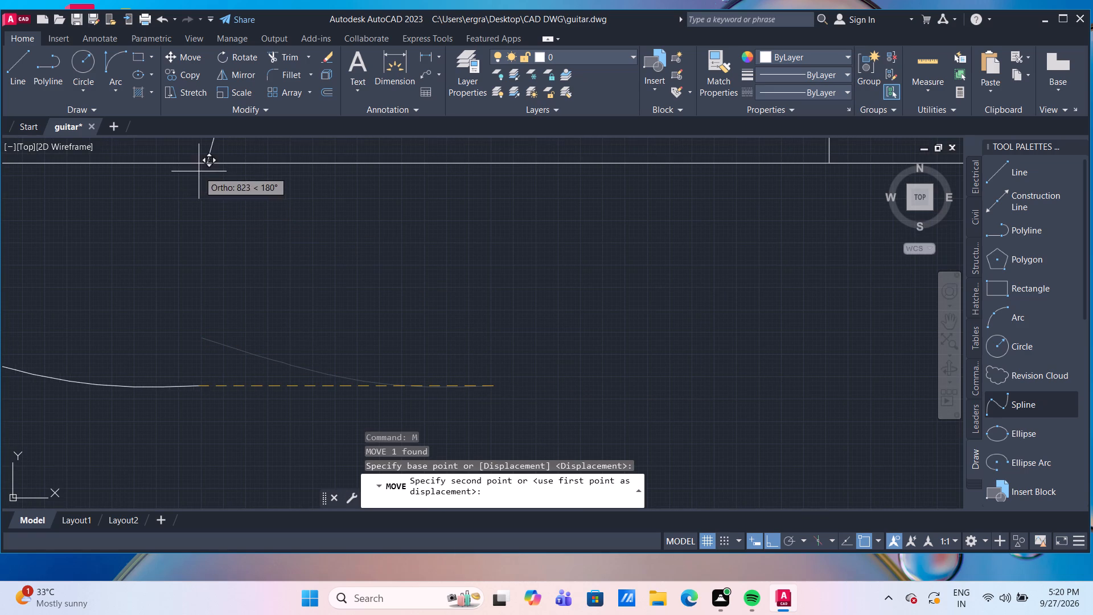
{"action": "left_click", "coordinate": [208, 165]}
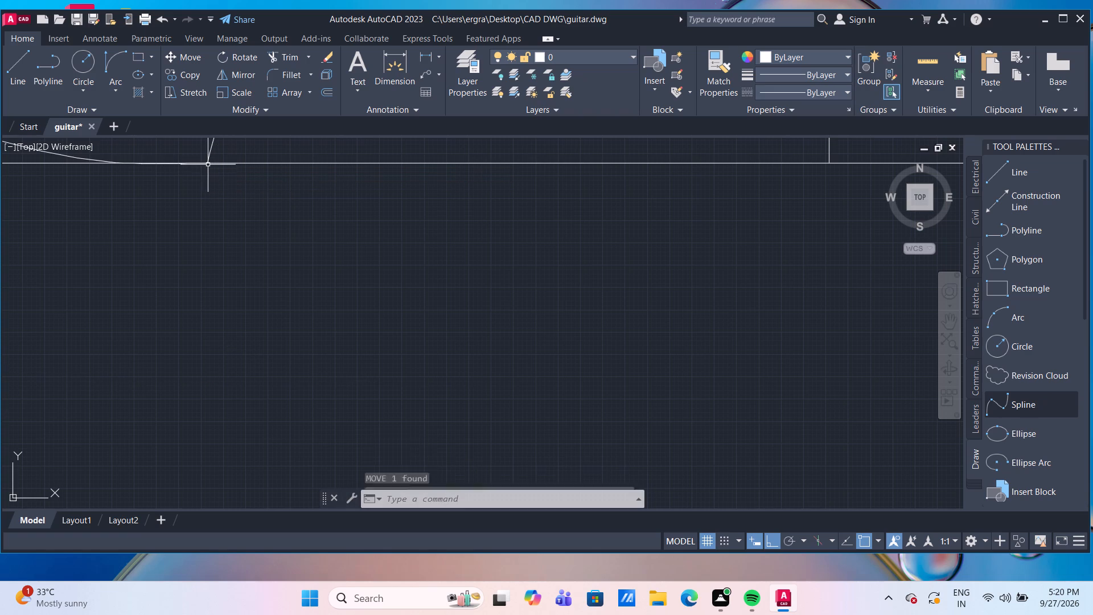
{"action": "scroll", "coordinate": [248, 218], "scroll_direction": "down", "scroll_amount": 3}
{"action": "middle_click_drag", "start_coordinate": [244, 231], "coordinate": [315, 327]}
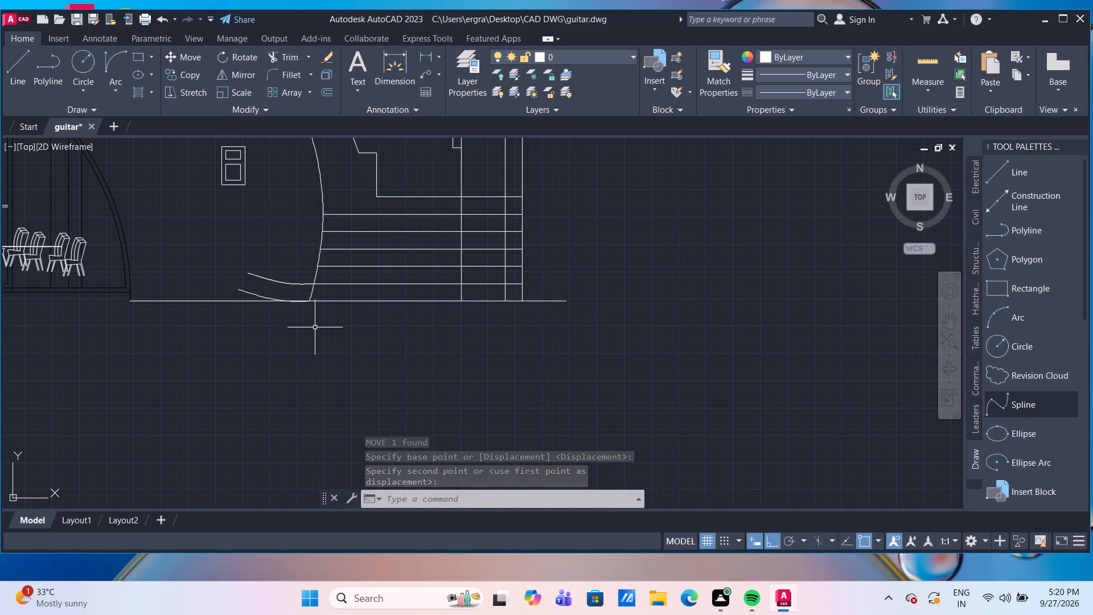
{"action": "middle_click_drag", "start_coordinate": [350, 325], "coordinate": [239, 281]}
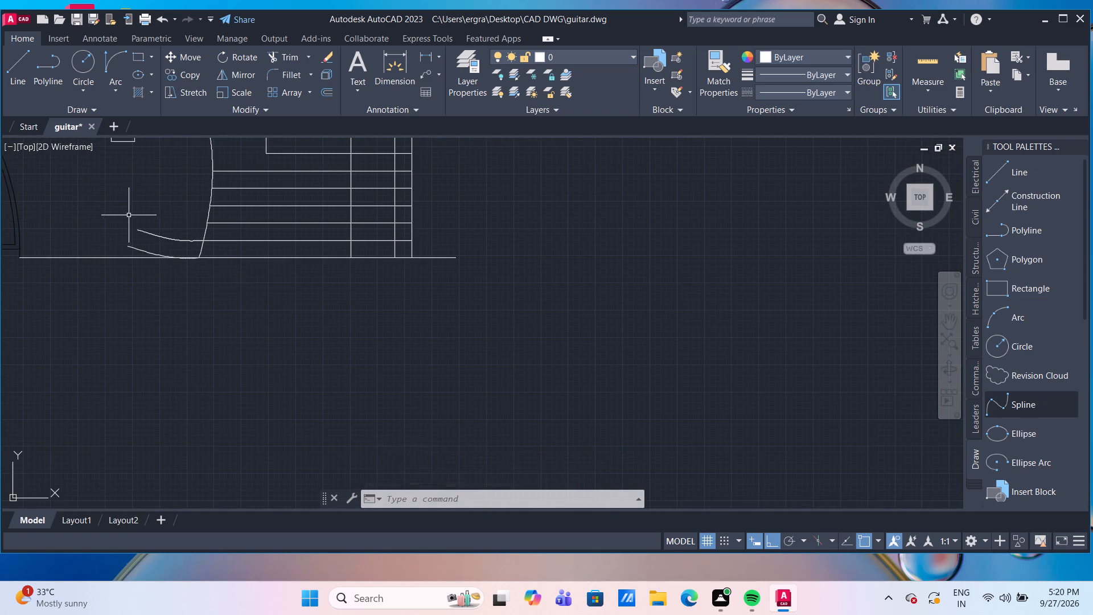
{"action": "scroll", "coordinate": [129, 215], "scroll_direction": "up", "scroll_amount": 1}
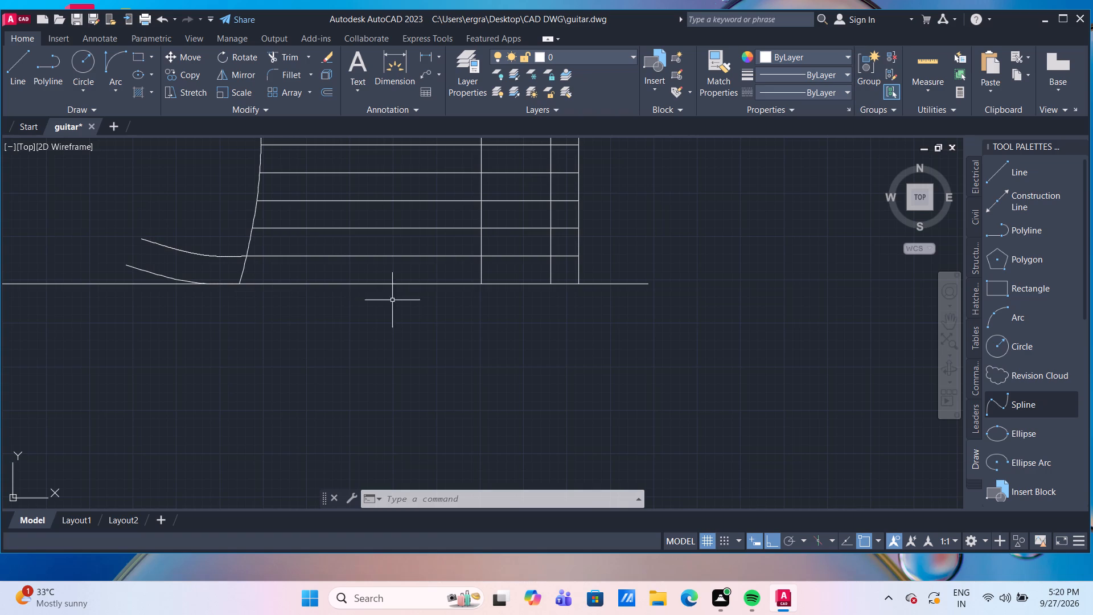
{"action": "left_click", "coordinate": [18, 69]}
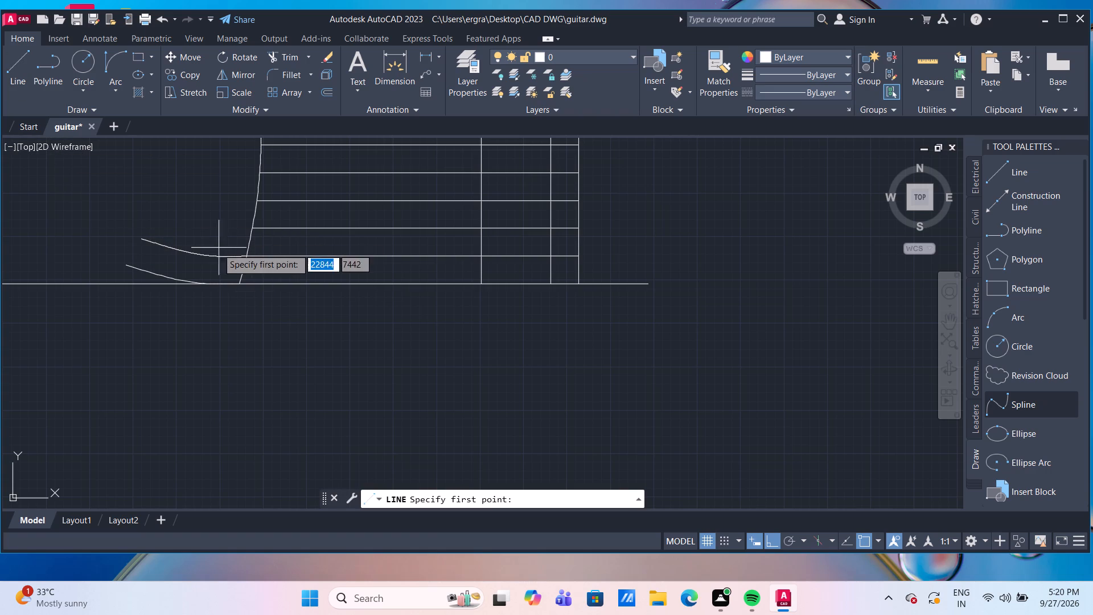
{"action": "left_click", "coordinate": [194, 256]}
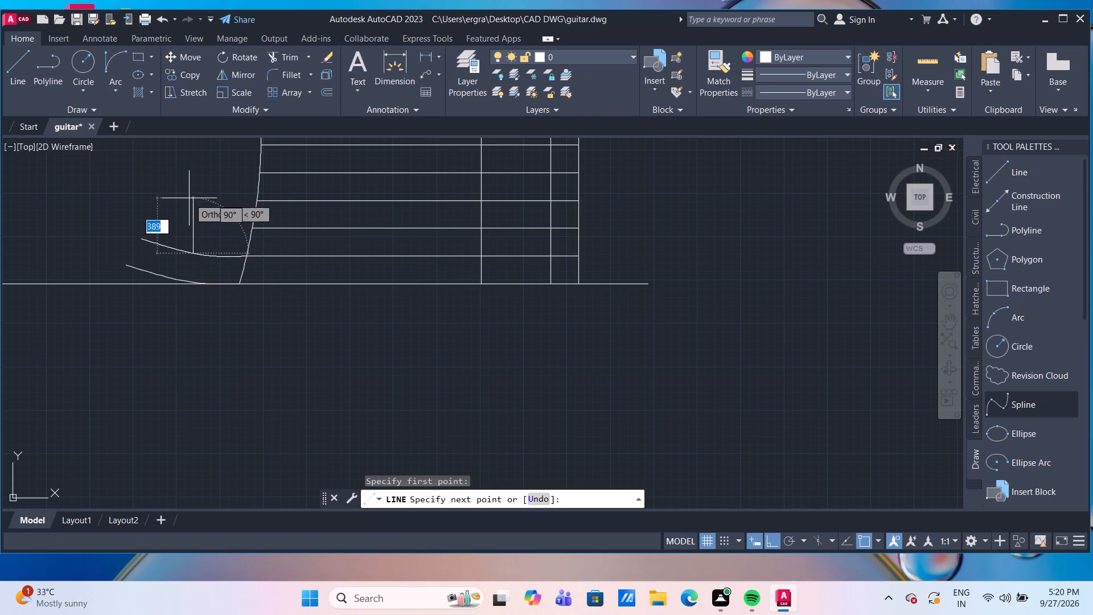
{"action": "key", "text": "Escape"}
Draw a horizontal line about 3580 units long from the upper spline rightward past the stepped structure's right edge.
{"action": "left_click", "coordinate": [25, 79]}
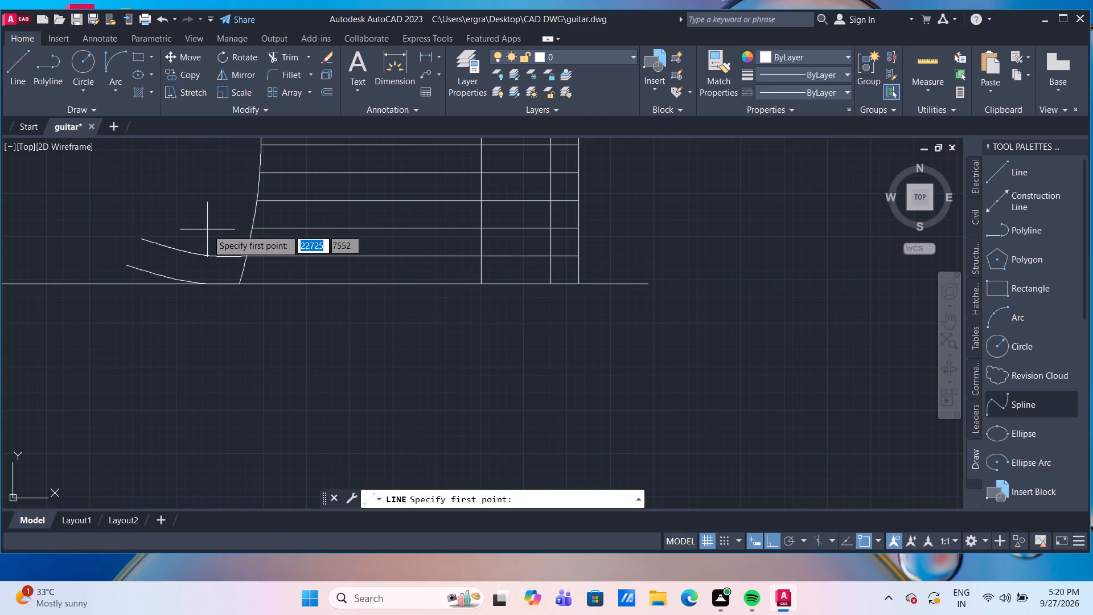
{"action": "left_click", "coordinate": [174, 249]}
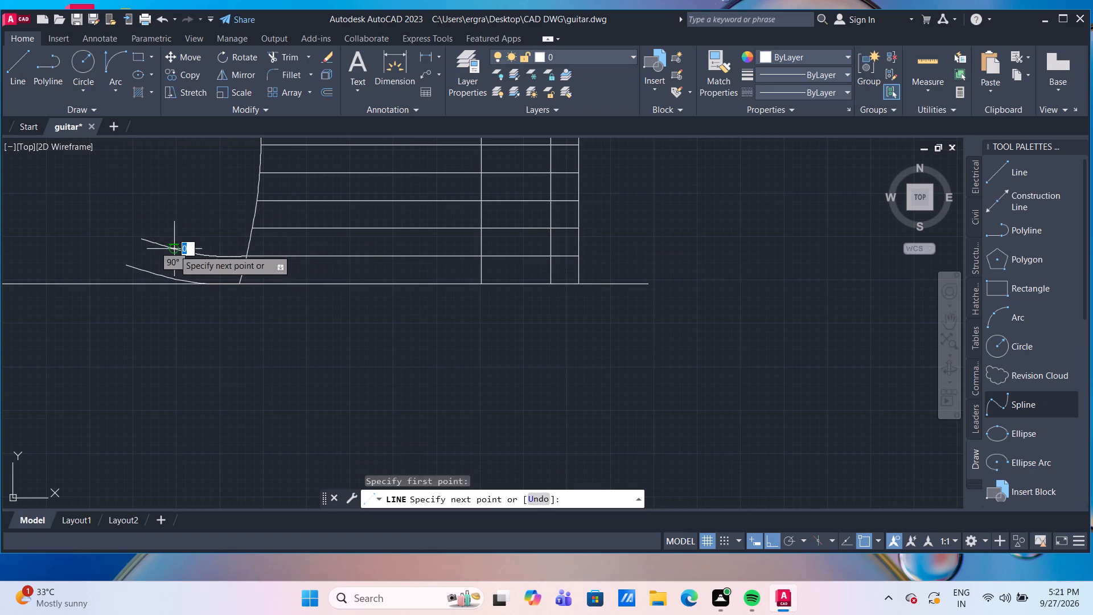
{"action": "left_click", "coordinate": [671, 237]}
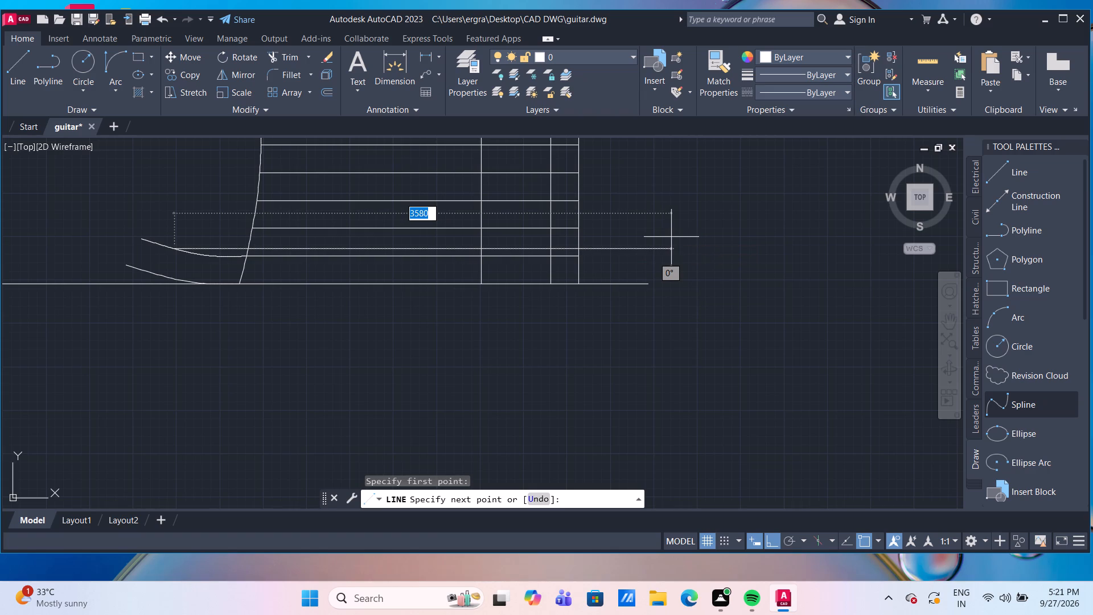
{"action": "key", "text": "Escape"}
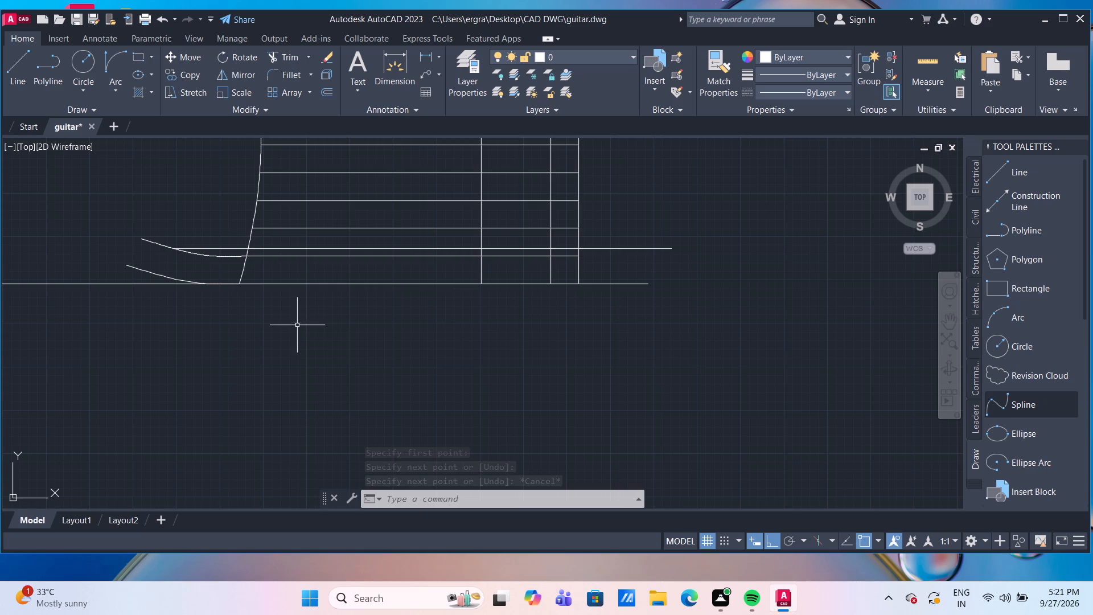
Offset the lower spline upward by 50 units.
{"action": "scroll", "coordinate": [199, 281], "scroll_direction": "up", "scroll_amount": 1}
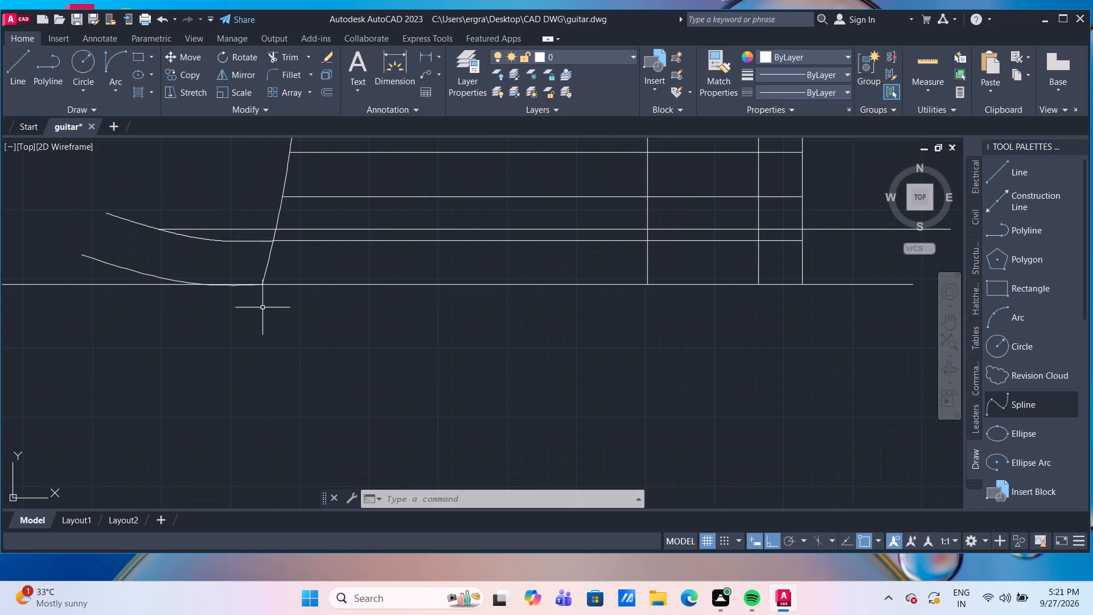
{"action": "key", "text": "o"}
{"action": "key", "text": "Return"}
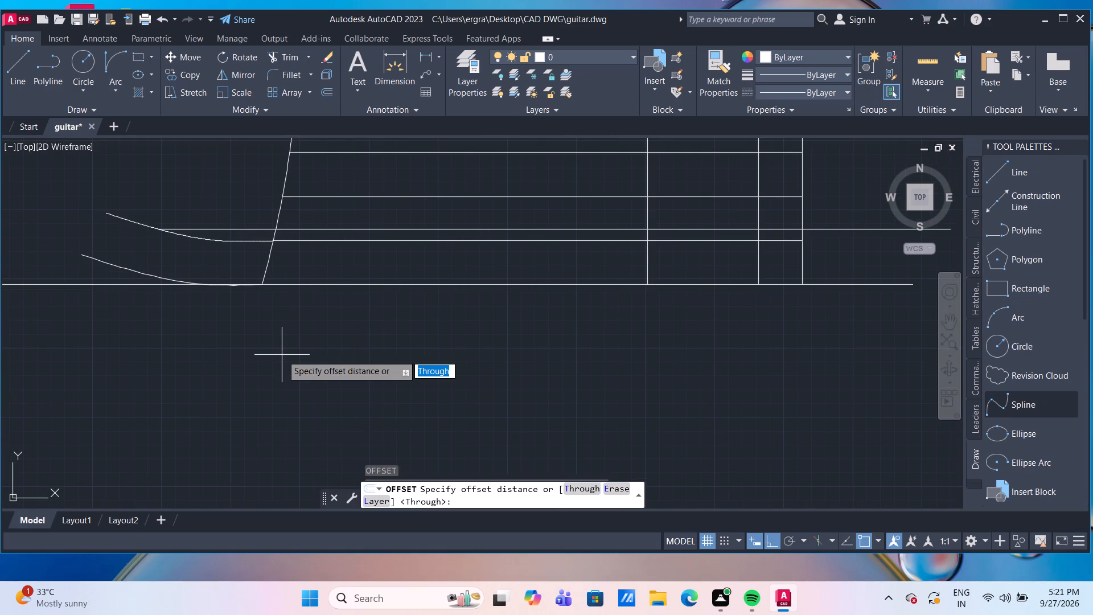
{"action": "key", "text": "Return"}
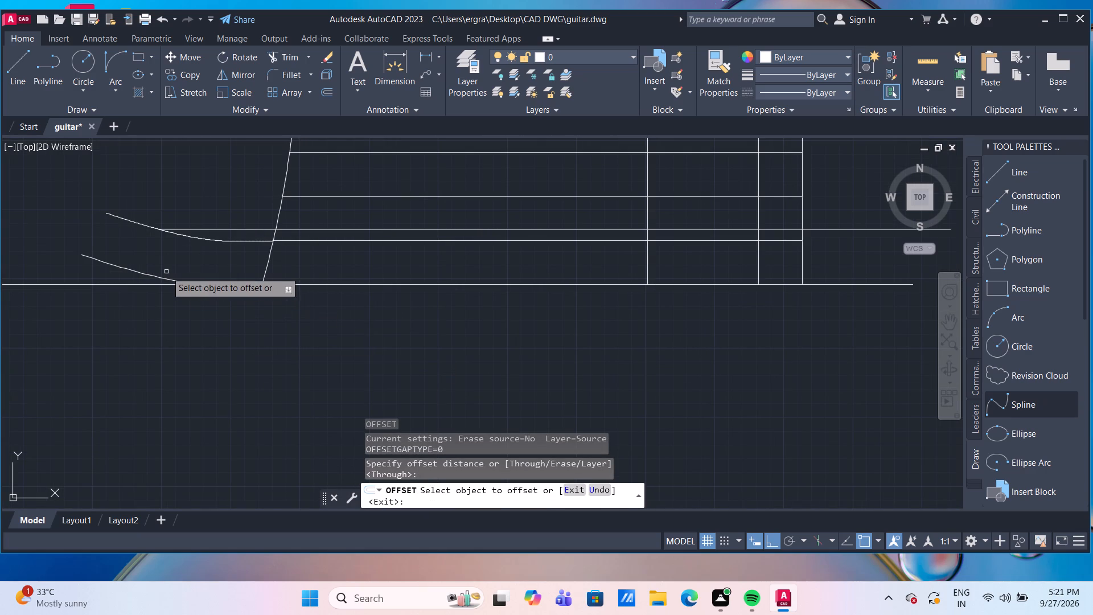
{"action": "left_click", "coordinate": [157, 277]}
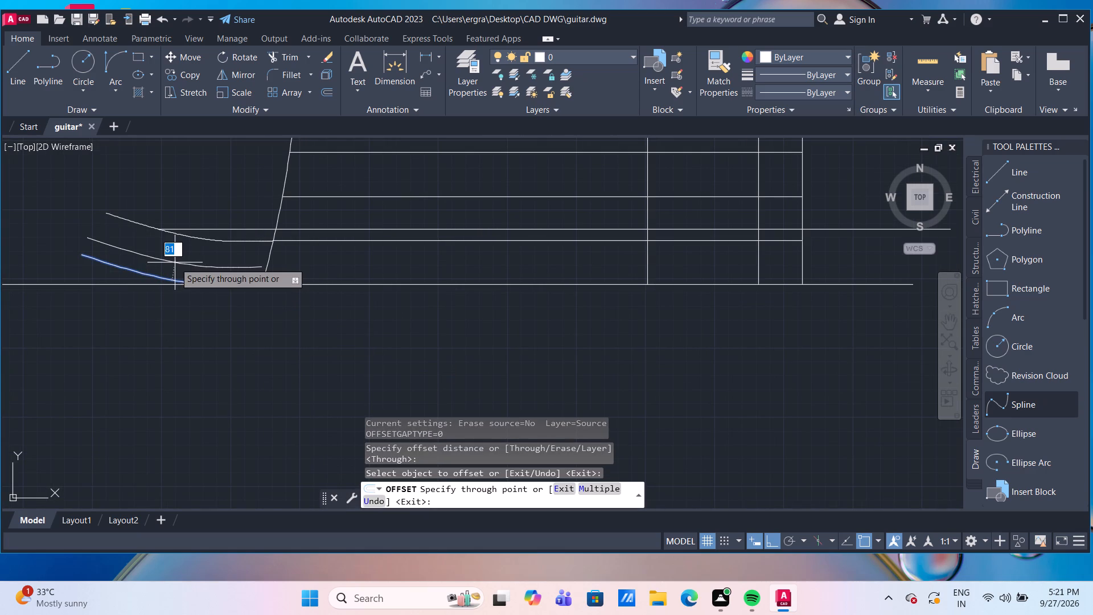
{"action": "type", "text": "50"}
{"action": "key", "text": "Return"}
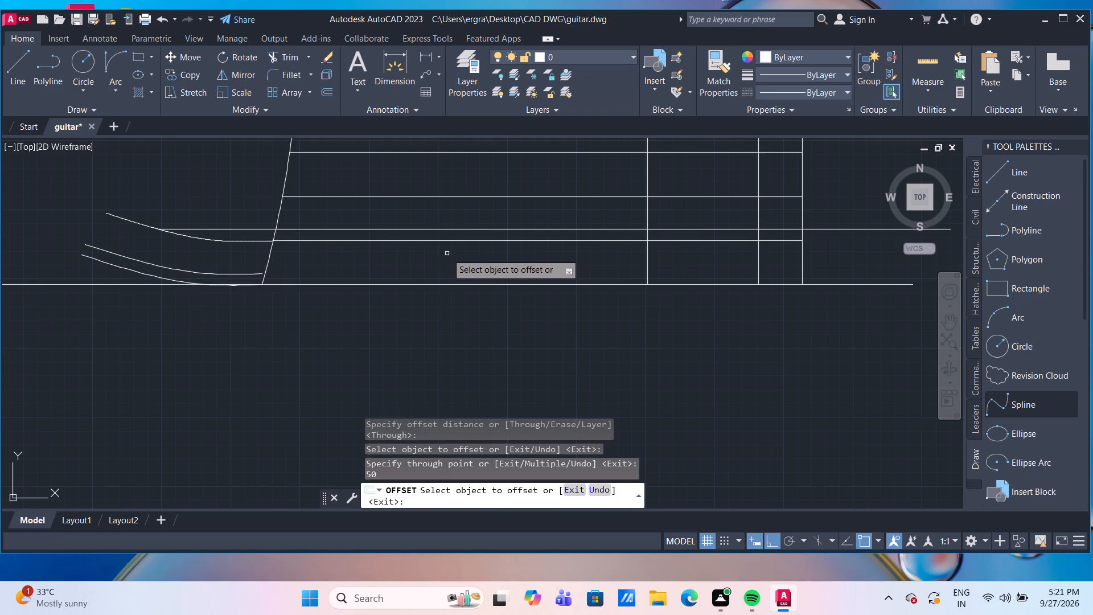
{"action": "scroll", "coordinate": [447, 253], "scroll_direction": "down", "scroll_amount": 2}
{"action": "scroll", "coordinate": [387, 252], "scroll_direction": "up", "scroll_amount": 2}
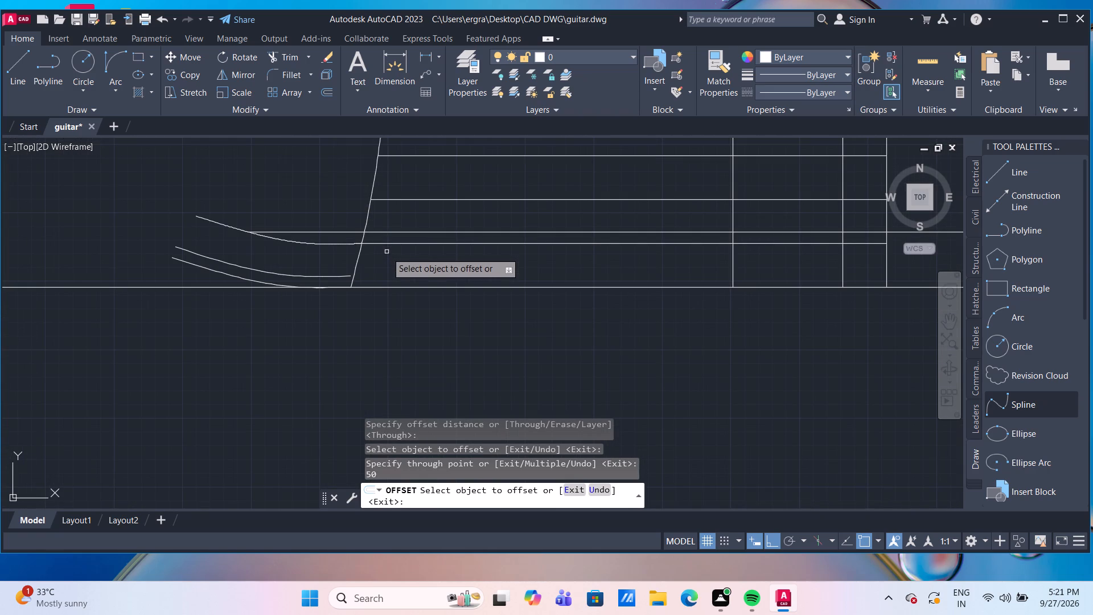
{"action": "key", "text": "Escape"}
Extend the right end of the offset spline to the body arc.
{"action": "type", "text": "tr"}
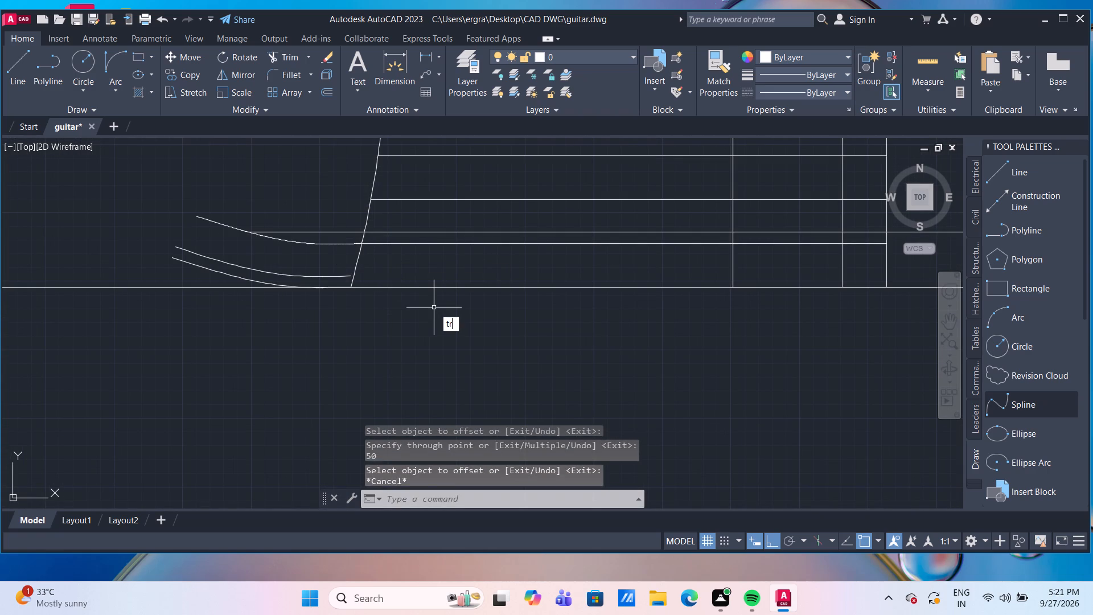
{"action": "key", "text": "Return"}
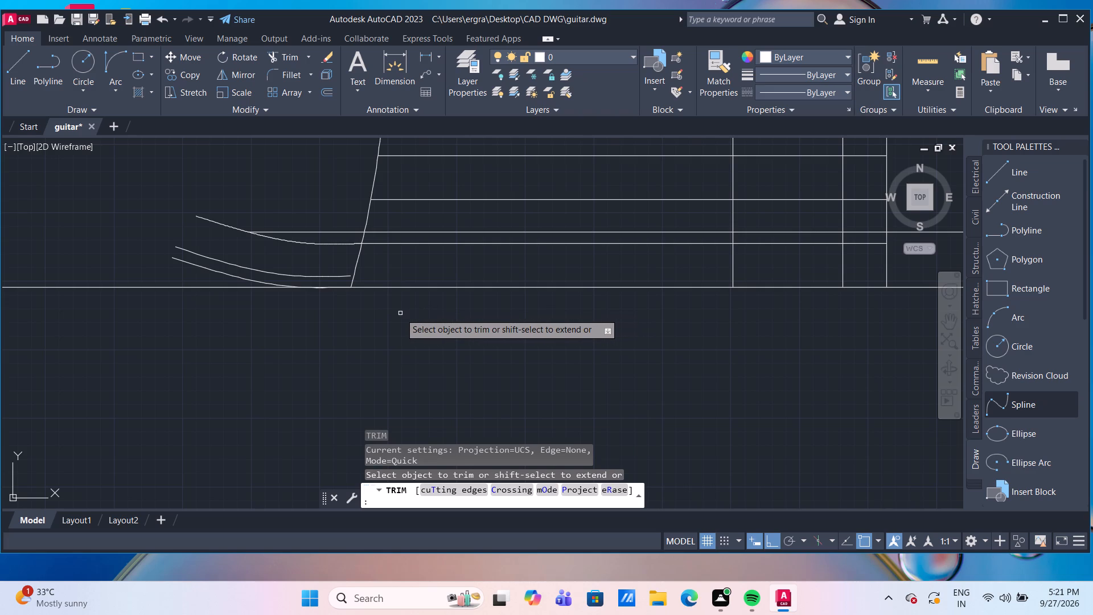
{"action": "left_click", "coordinate": [342, 276], "text": "shift"}
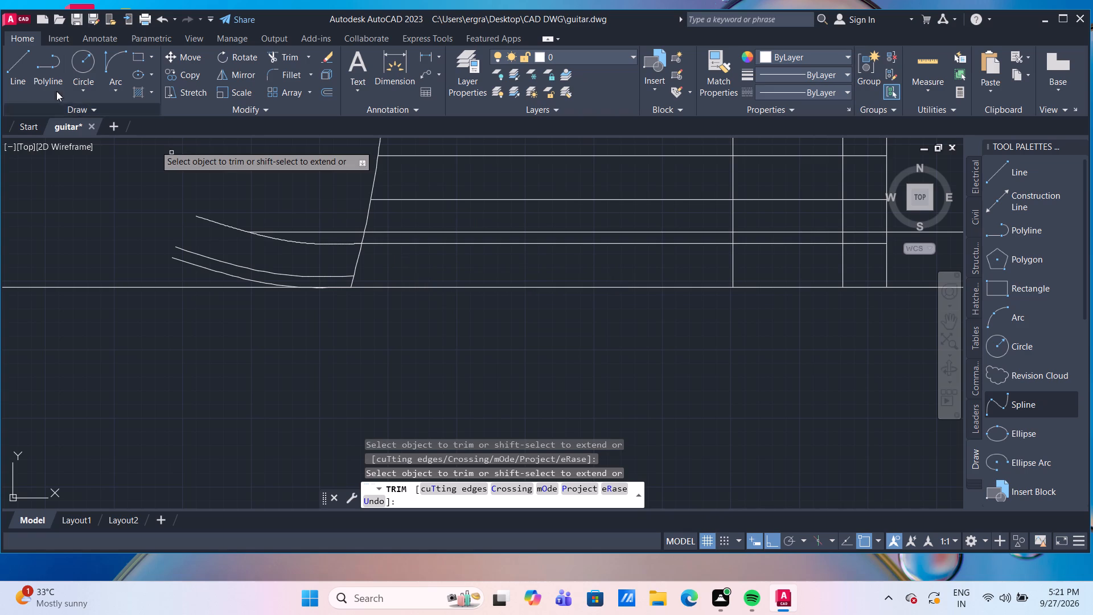
Draw a vertical line about 161 units long from the new horizontal line's left end down to the offset spline.
{"action": "left_click", "coordinate": [13, 69]}
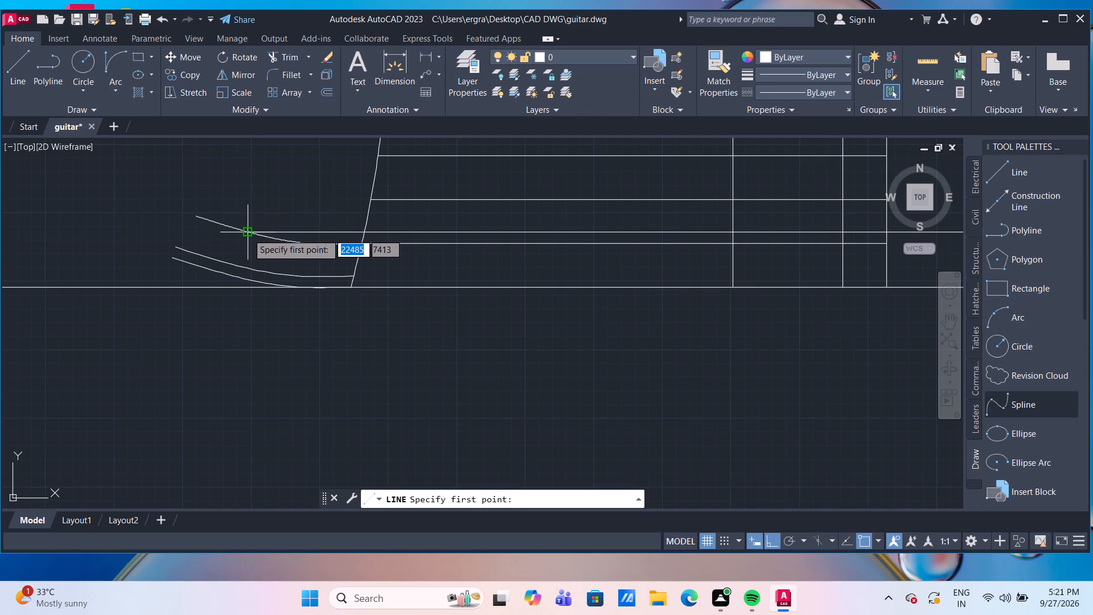
{"action": "left_click", "coordinate": [248, 233]}
{"action": "left_click", "coordinate": [249, 268]}
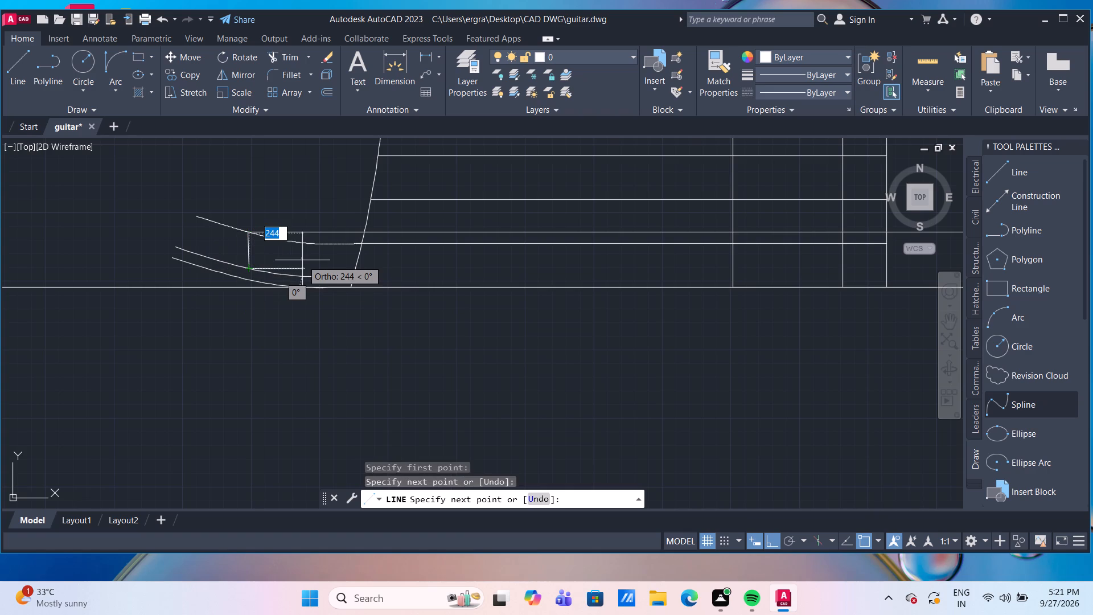
{"action": "key", "text": "ctrl+z"}
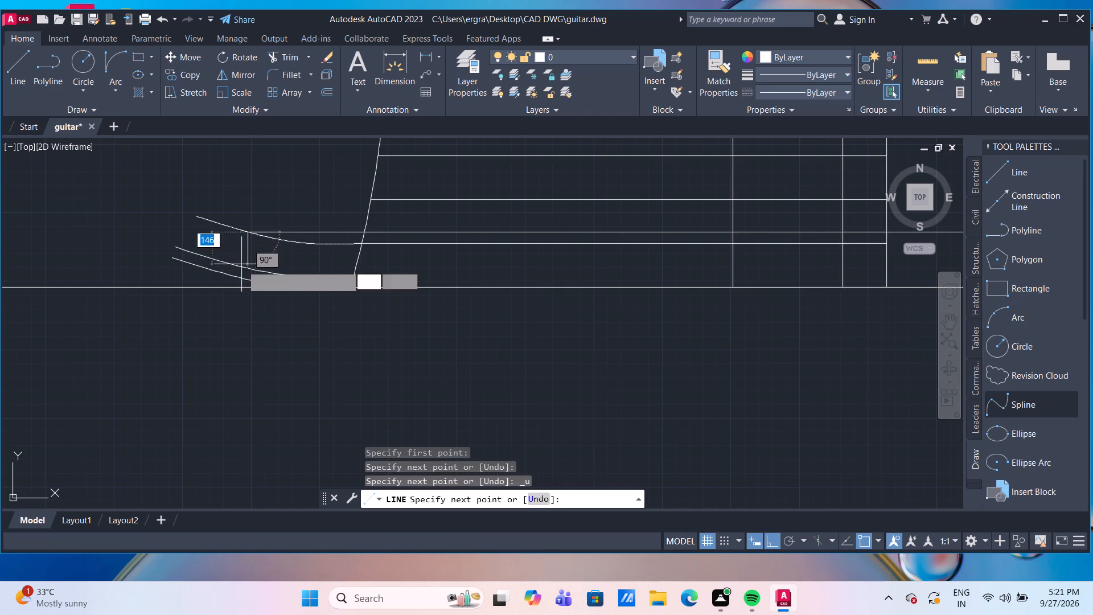
{"action": "scroll", "coordinate": [245, 267], "scroll_direction": "up", "scroll_amount": 3}
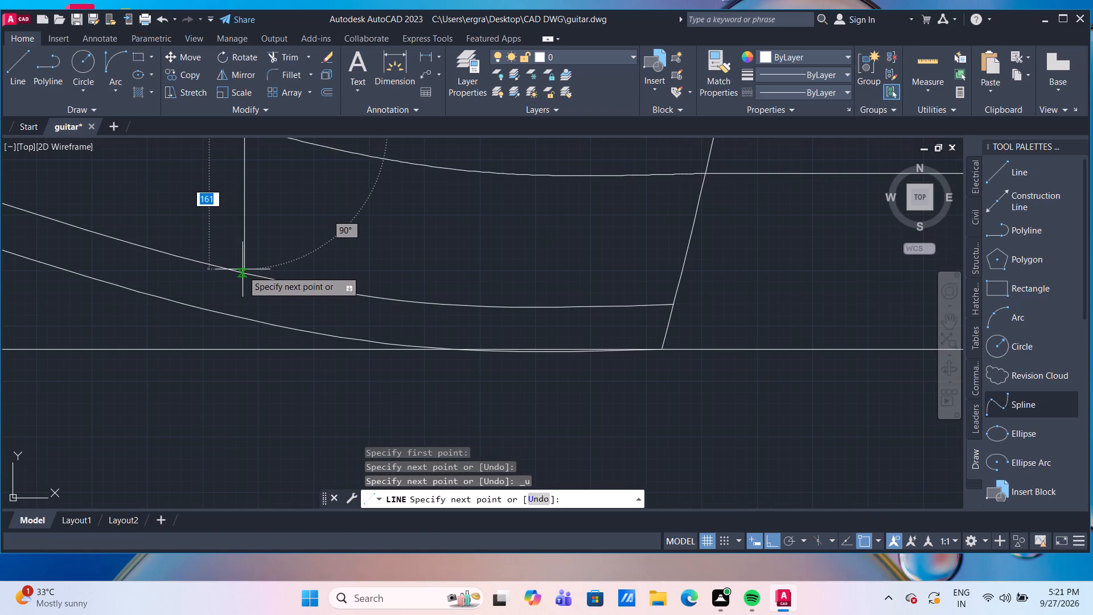
{"action": "left_click", "coordinate": [244, 277]}
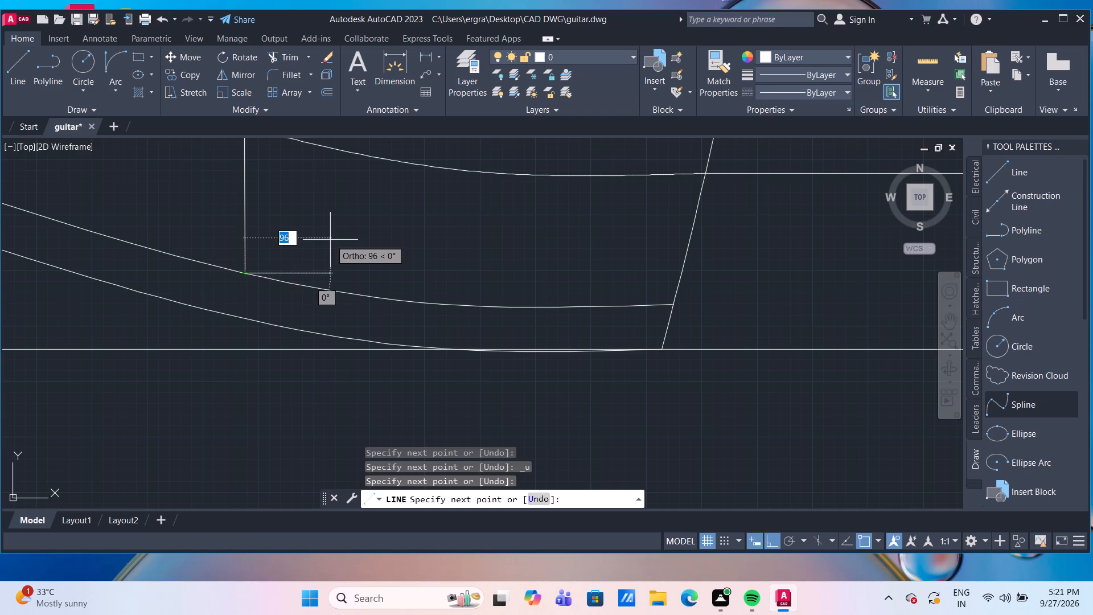
{"action": "key", "text": "Return"}
Draw a vertical line about 182 units long from the offset spline's left end down to the ground line.
{"action": "scroll", "coordinate": [438, 216], "scroll_direction": "down", "scroll_amount": 3}
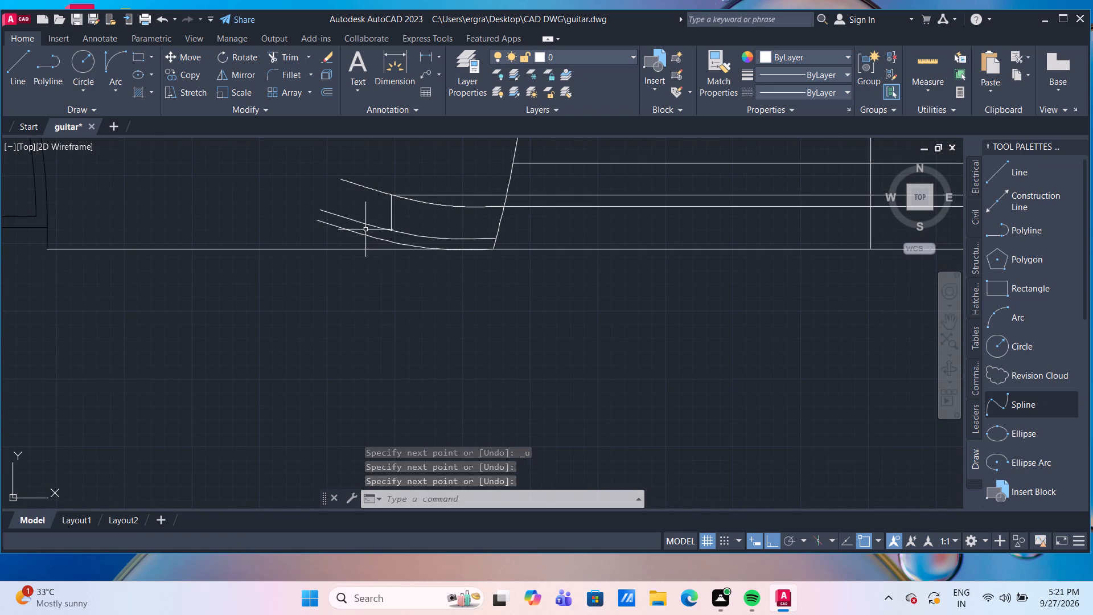
{"action": "middle_click_drag", "start_coordinate": [365, 229], "coordinate": [369, 246]}
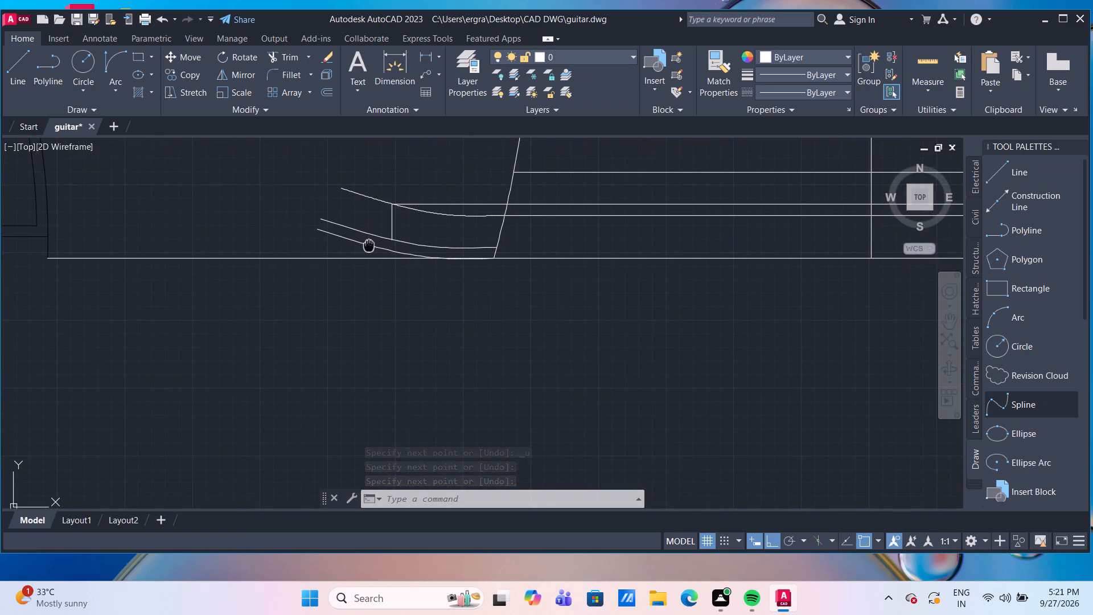
{"action": "scroll", "coordinate": [369, 246], "scroll_direction": "down", "scroll_amount": 1}
{"action": "scroll", "coordinate": [367, 236], "scroll_direction": "up", "scroll_amount": 2}
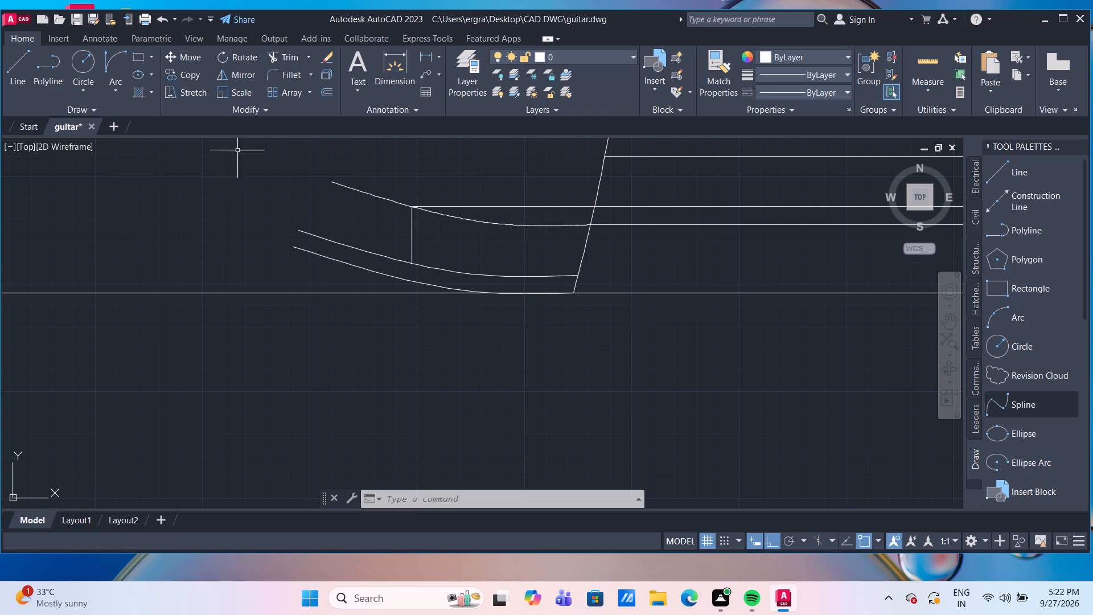
{"action": "left_click", "coordinate": [11, 70]}
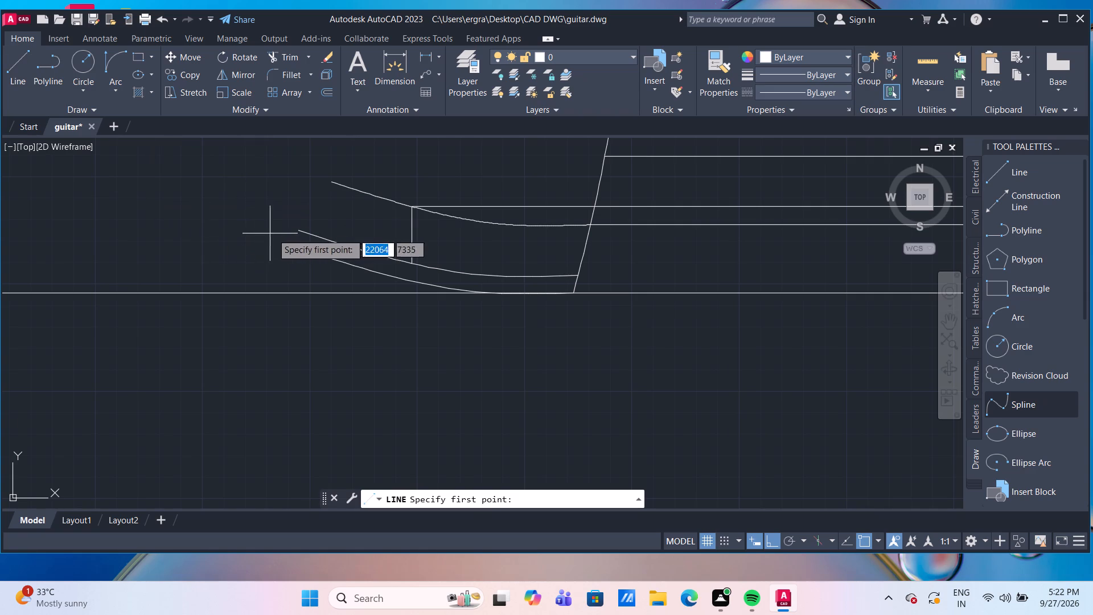
{"action": "left_click", "coordinate": [297, 233]}
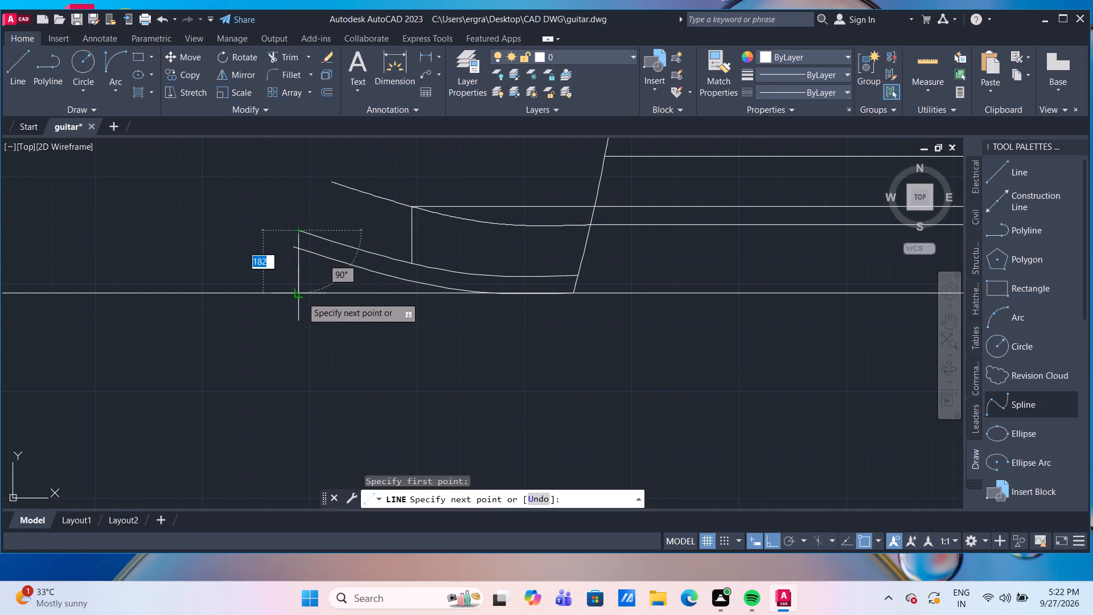
{"action": "left_click", "coordinate": [302, 297]}
{"action": "key", "text": "Return"}
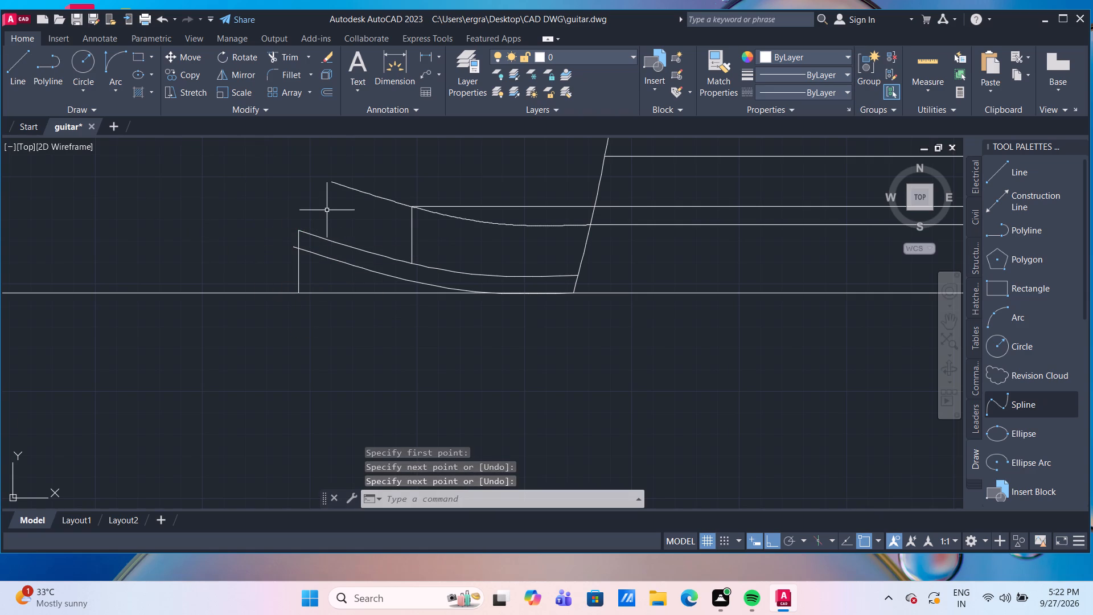
Trim the upper and lower splines' ends projecting left of the vertical lines, and the ground line segment beneath the lower spline.
{"action": "type", "text": "tr"}
{"action": "key", "text": "Return"}
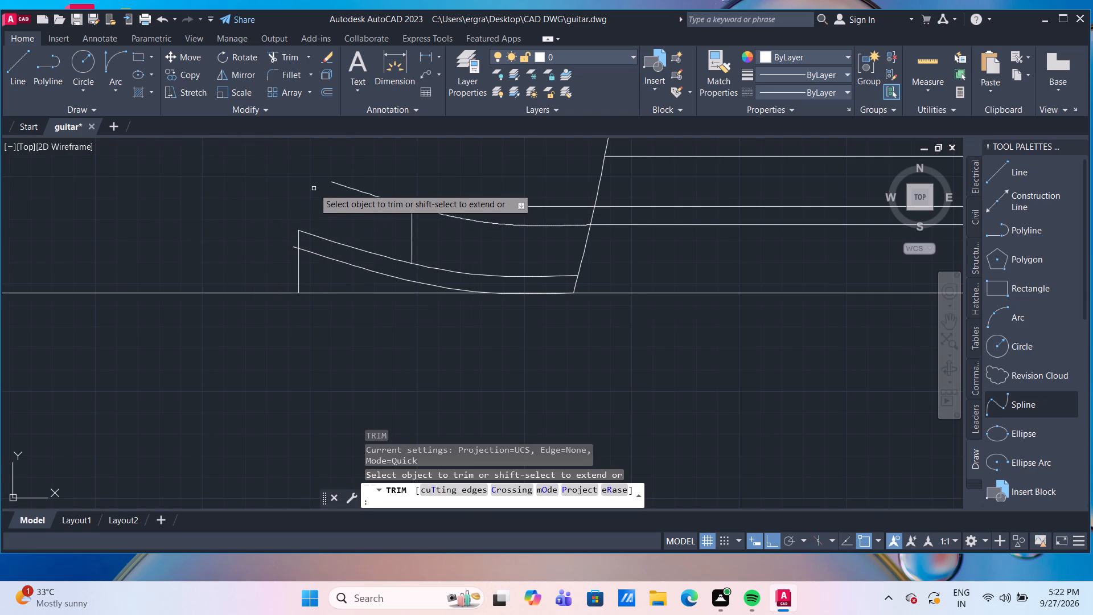
{"action": "left_click", "coordinate": [347, 186]}
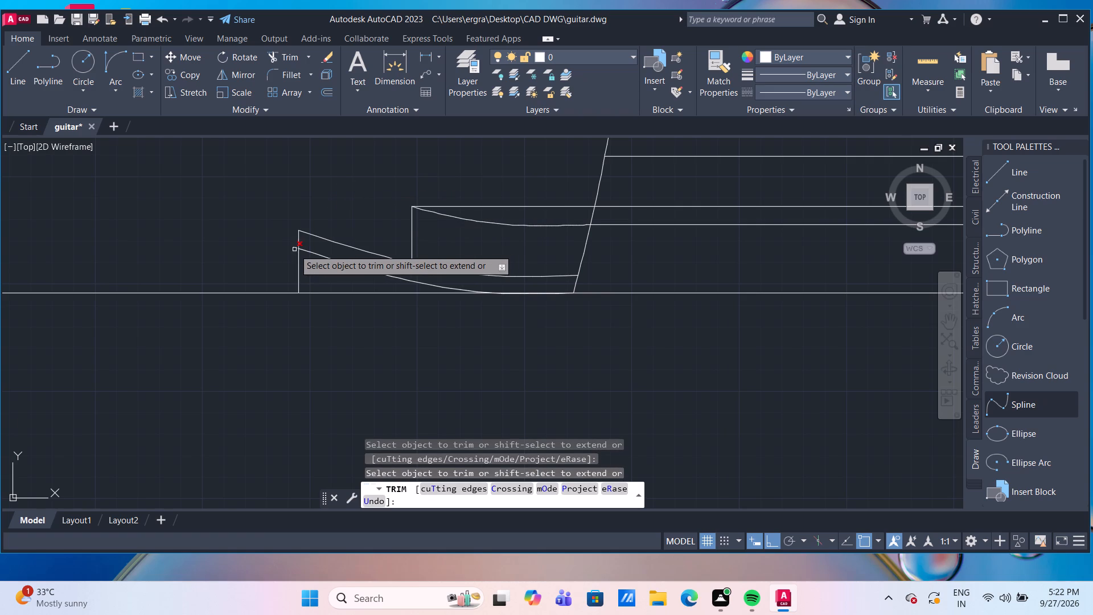
{"action": "left_click", "coordinate": [294, 248]}
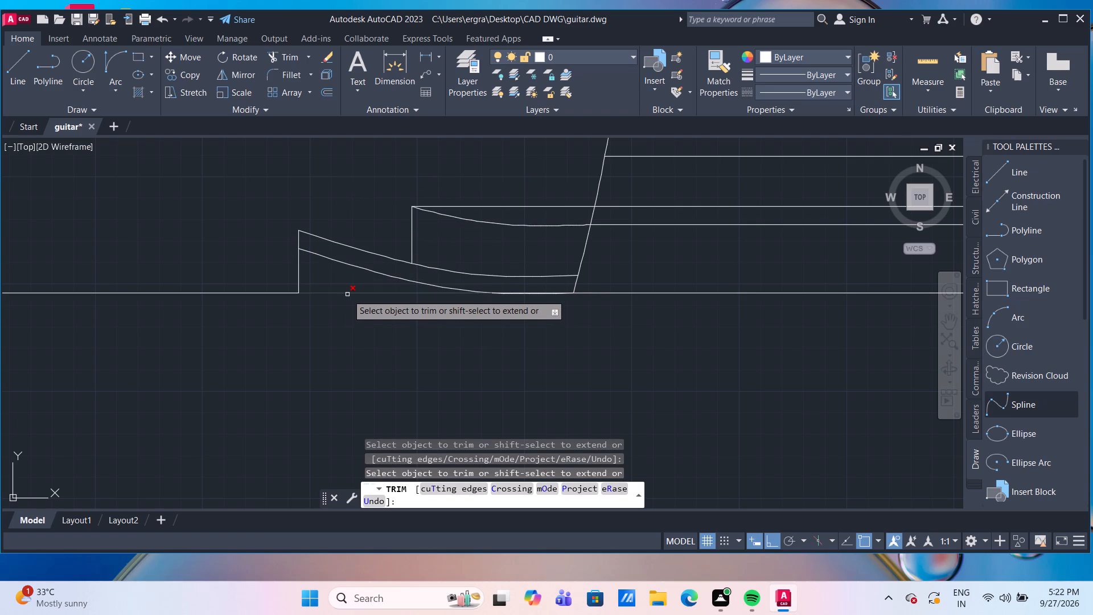
{"action": "left_click", "coordinate": [347, 294]}
Trim the new horizontal line and the ground line where they overhang the stepped structure's right edge.
{"action": "scroll", "coordinate": [376, 320], "scroll_direction": "down", "scroll_amount": 2}
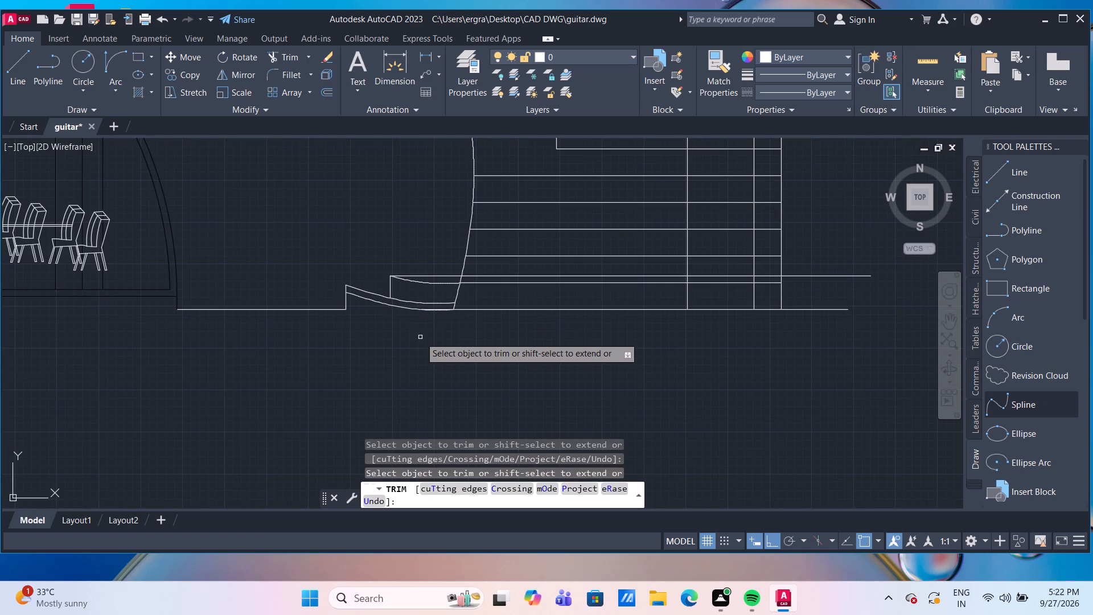
{"action": "middle_click_drag", "start_coordinate": [597, 348], "coordinate": [369, 319]}
{"action": "left_click_drag", "start_coordinate": [586, 228], "coordinate": [590, 235]}
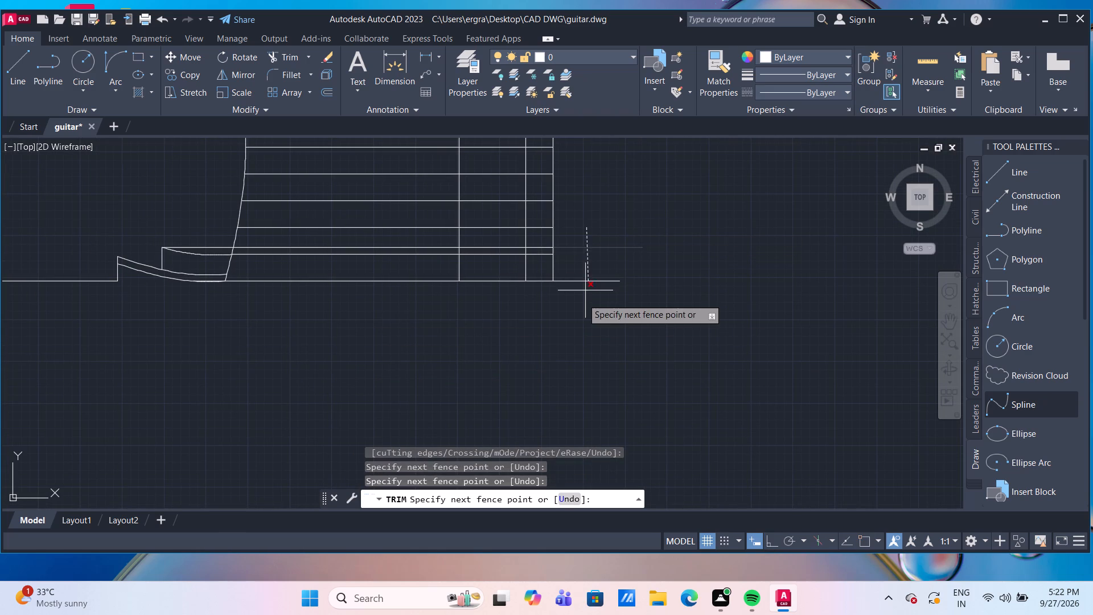
{"action": "left_click", "coordinate": [582, 301]}
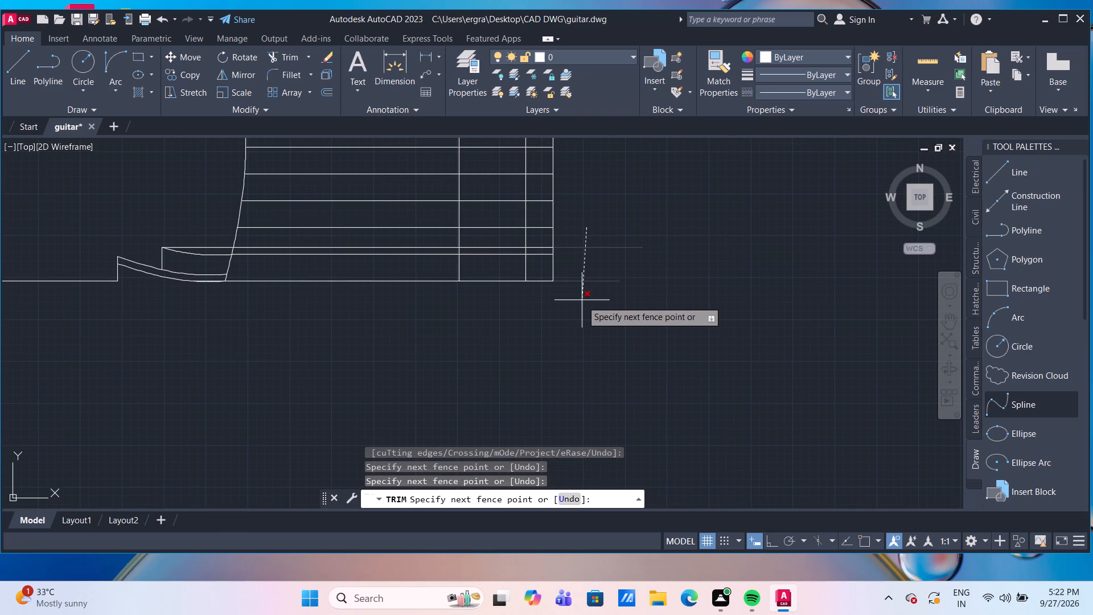
Trim the two inner vertical lines where they cross the narrow band between the base's top two horizontal lines.
{"action": "scroll", "coordinate": [480, 249], "scroll_direction": "up", "scroll_amount": 2}
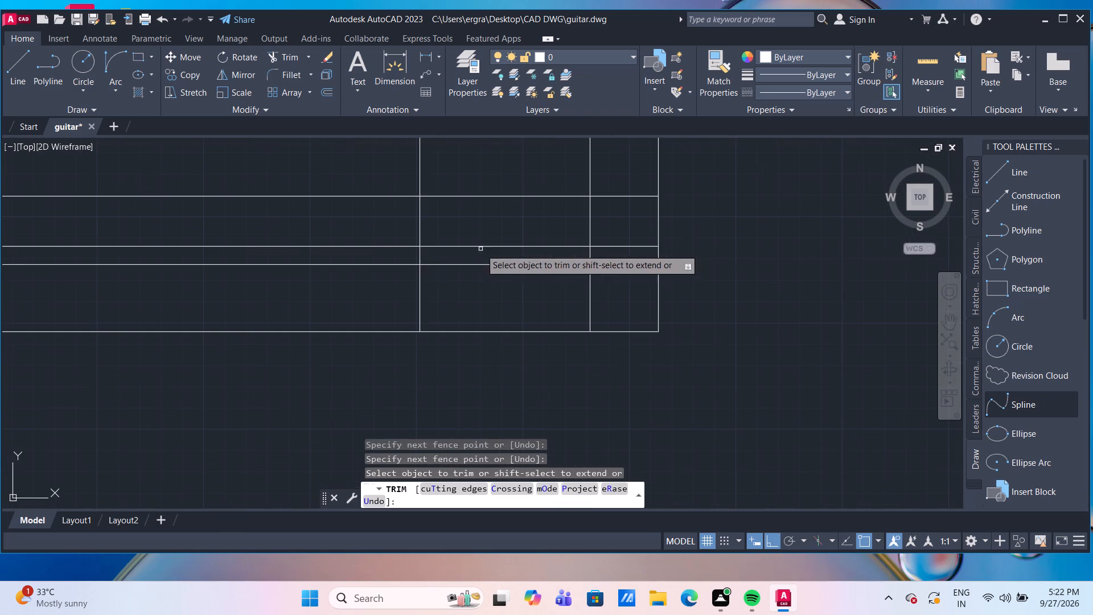
{"action": "left_click", "coordinate": [412, 256]}
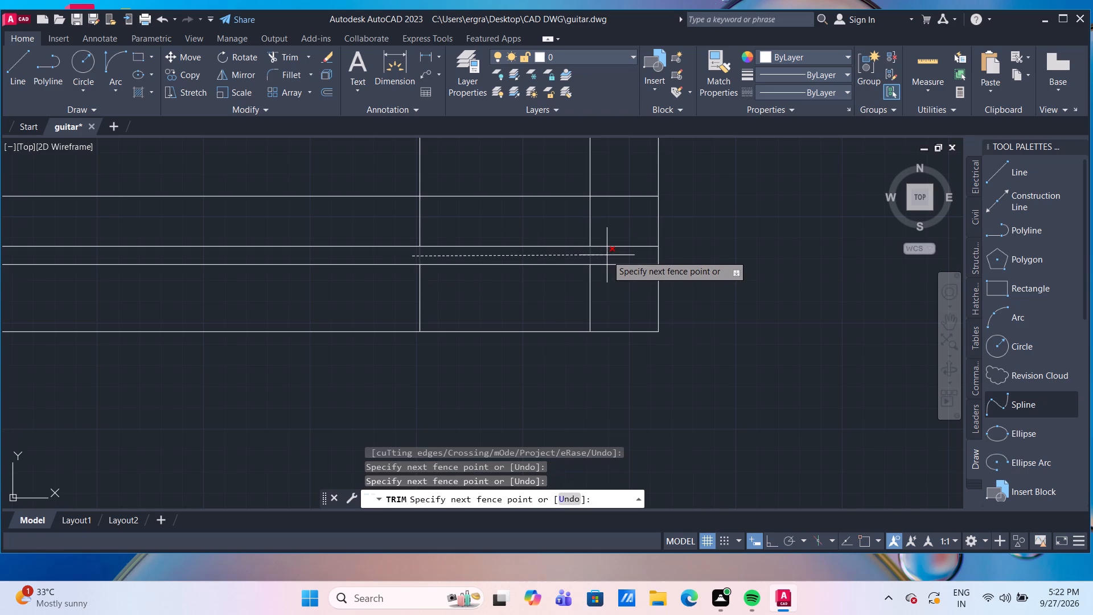
{"action": "left_click", "coordinate": [607, 256]}
{"action": "scroll", "coordinate": [615, 261], "scroll_direction": "down", "scroll_amount": 2}
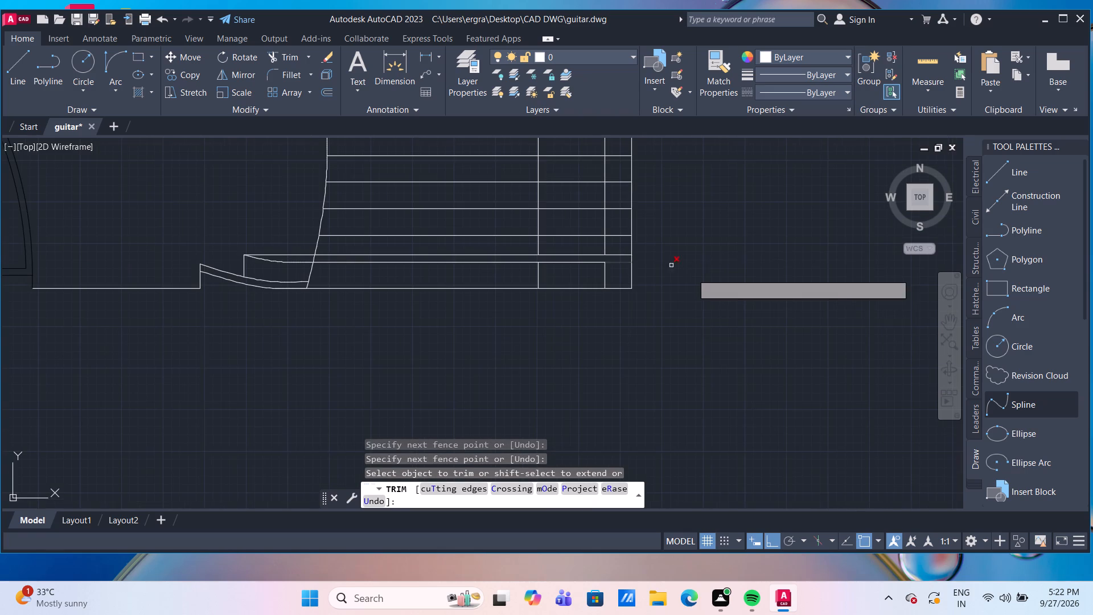
{"action": "scroll", "coordinate": [697, 311], "scroll_direction": "down", "scroll_amount": 1}
{"action": "middle_click_drag", "start_coordinate": [587, 329], "coordinate": [614, 314]}
{"action": "scroll", "coordinate": [494, 286], "scroll_direction": "up", "scroll_amount": 1}
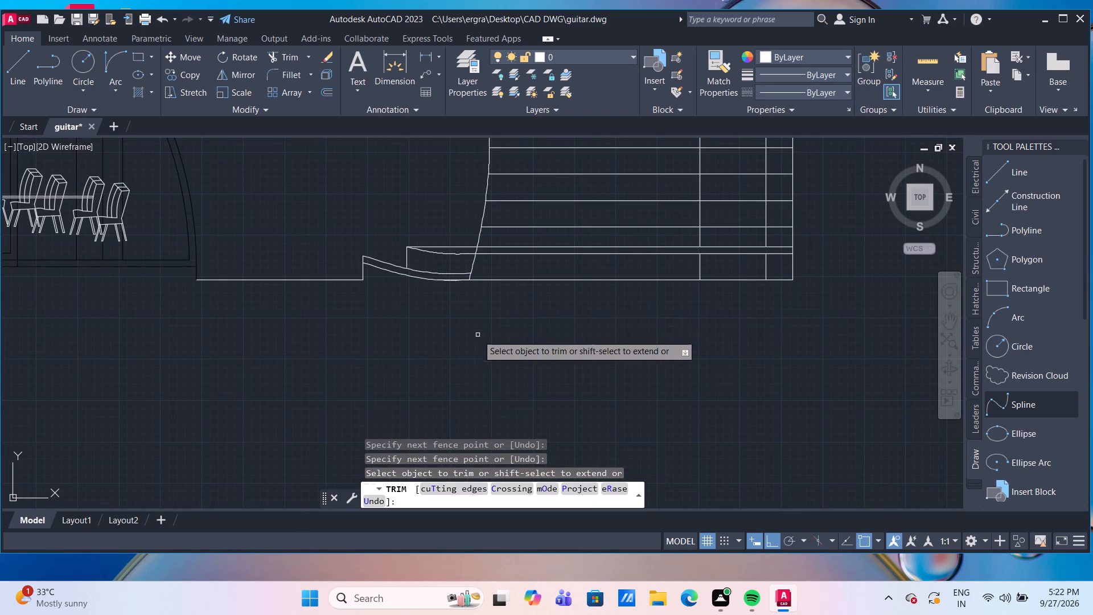
{"action": "key", "text": "Escape"}
Draw a horizontal line about 2429 units long from the inner lower spline's end at the body arc to the structure's right edge.
{"action": "middle_click_drag", "start_coordinate": [539, 322], "coordinate": [377, 285]}
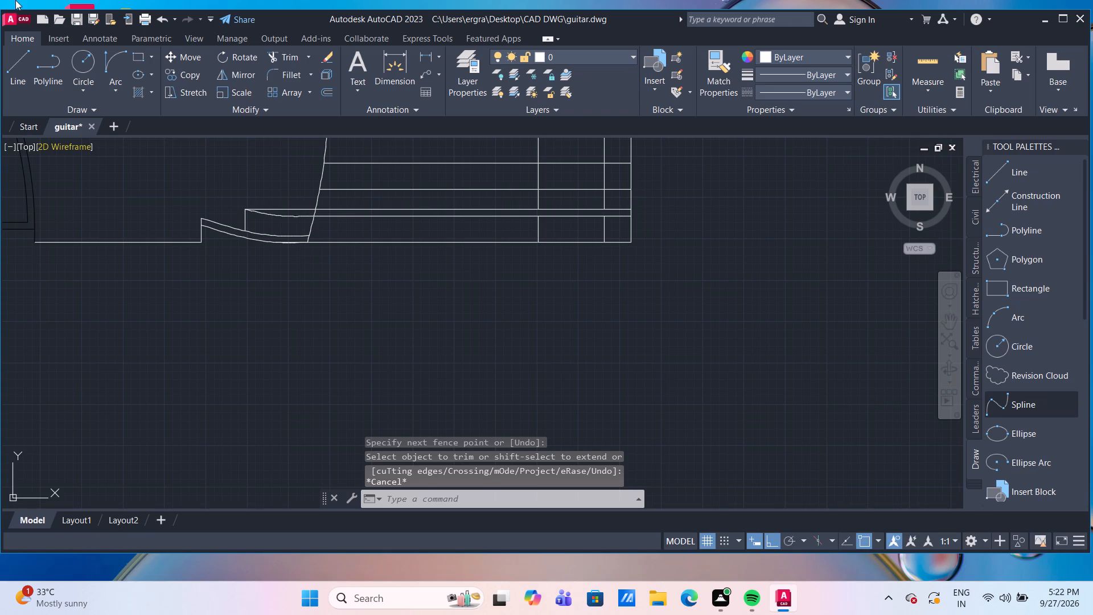
{"action": "left_click", "coordinate": [21, 68]}
{"action": "scroll", "coordinate": [302, 237], "scroll_direction": "up", "scroll_amount": 3}
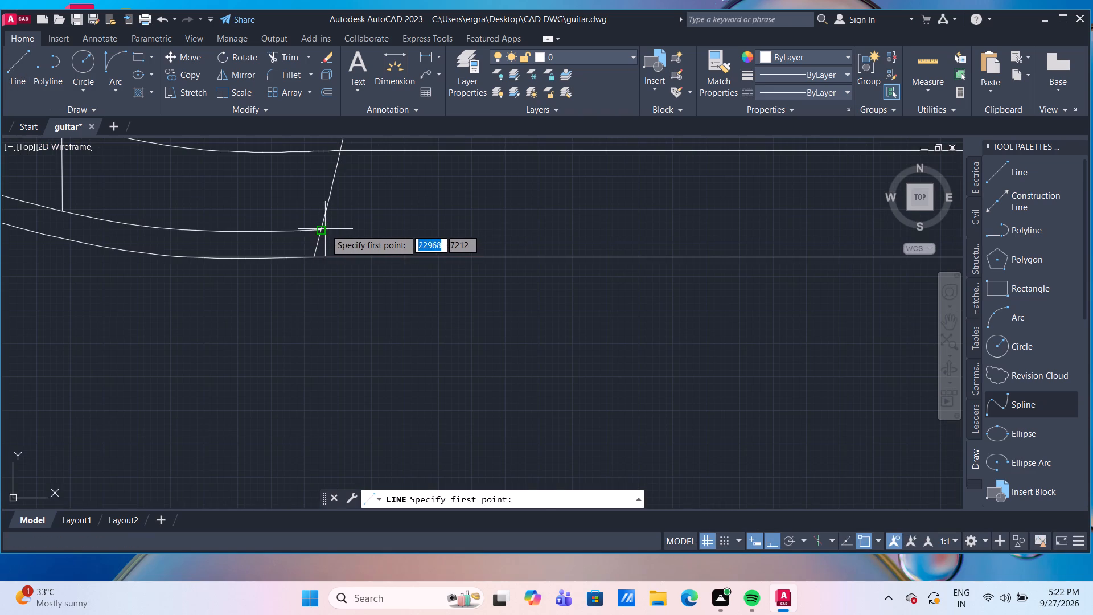
{"action": "left_click", "coordinate": [322, 230]}
{"action": "scroll", "coordinate": [626, 236], "scroll_direction": "down", "scroll_amount": 4}
{"action": "middle_click_drag", "start_coordinate": [711, 235], "coordinate": [710, 234]}
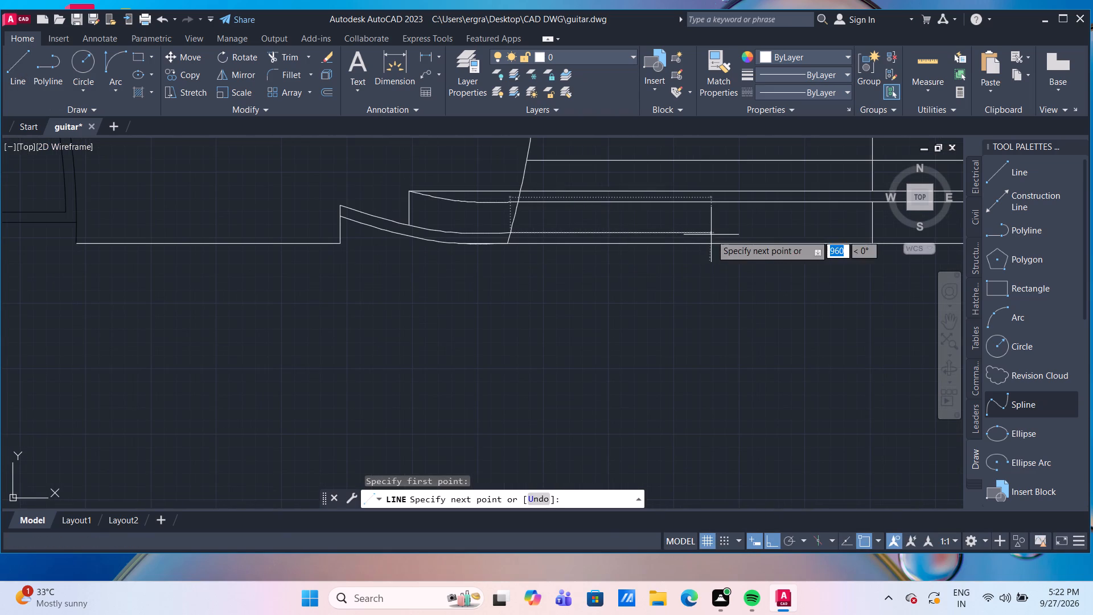
{"action": "middle_click_drag", "start_coordinate": [710, 234], "coordinate": [343, 229]}
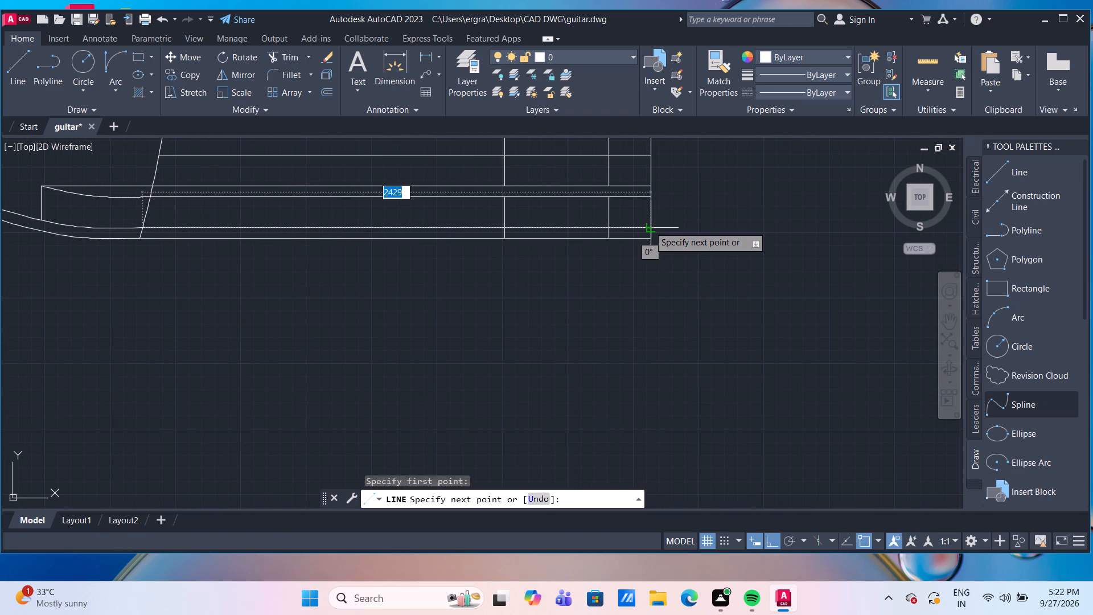
{"action": "left_click", "coordinate": [653, 227]}
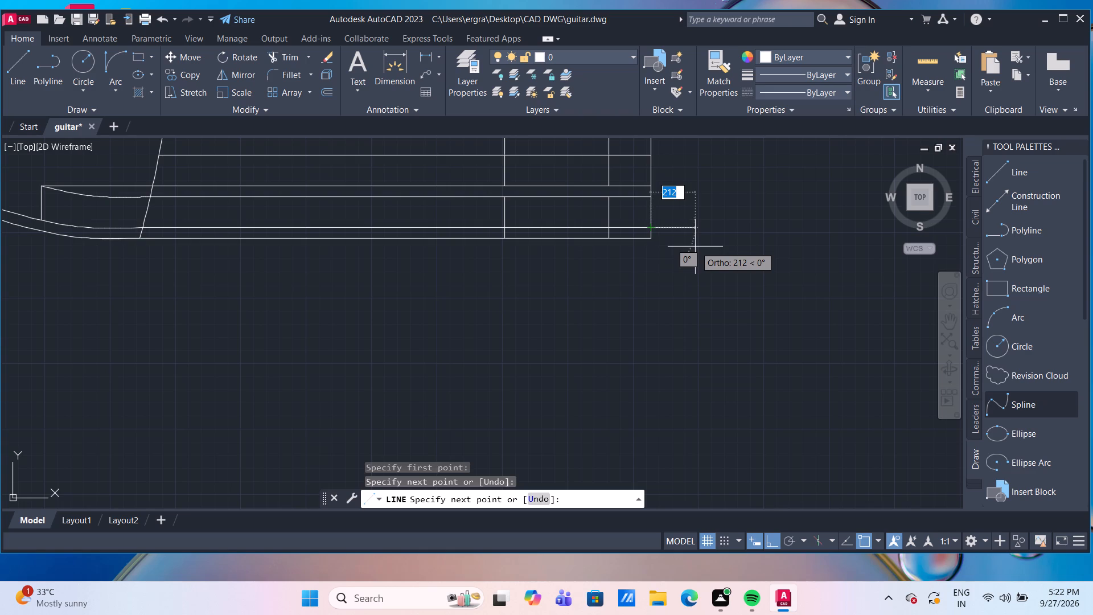
{"action": "key", "text": "Return"}
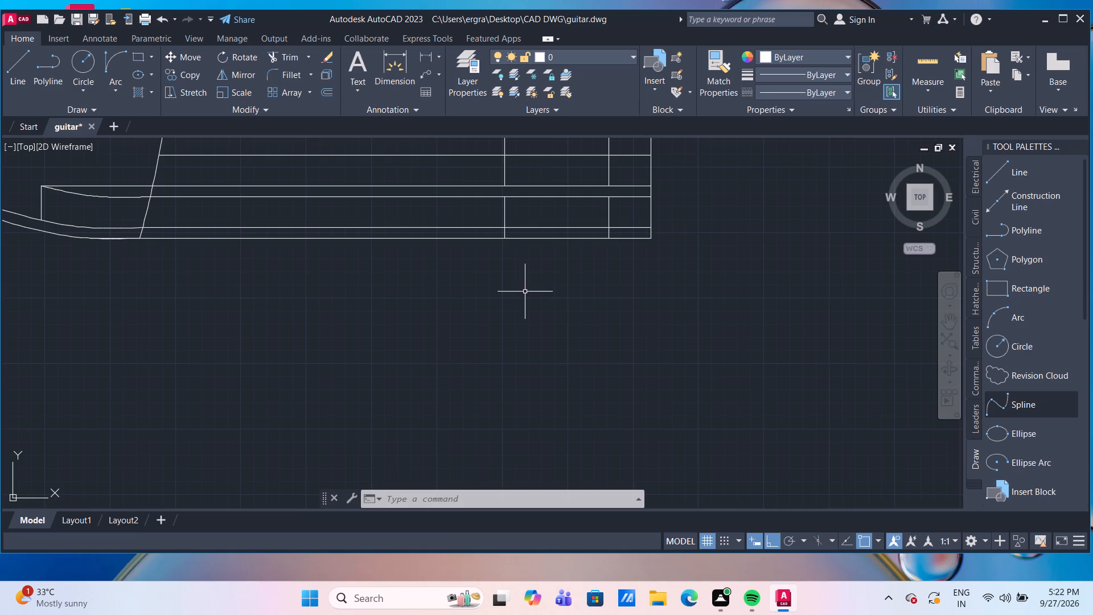
Delete the two leftover inner vertical segments between the base band and the ground line.
{"action": "scroll", "coordinate": [525, 285], "scroll_direction": "down", "scroll_amount": 3}
{"action": "scroll", "coordinate": [545, 280], "scroll_direction": "up", "scroll_amount": 2}
{"action": "middle_click_drag", "start_coordinate": [533, 296], "coordinate": [505, 351]}
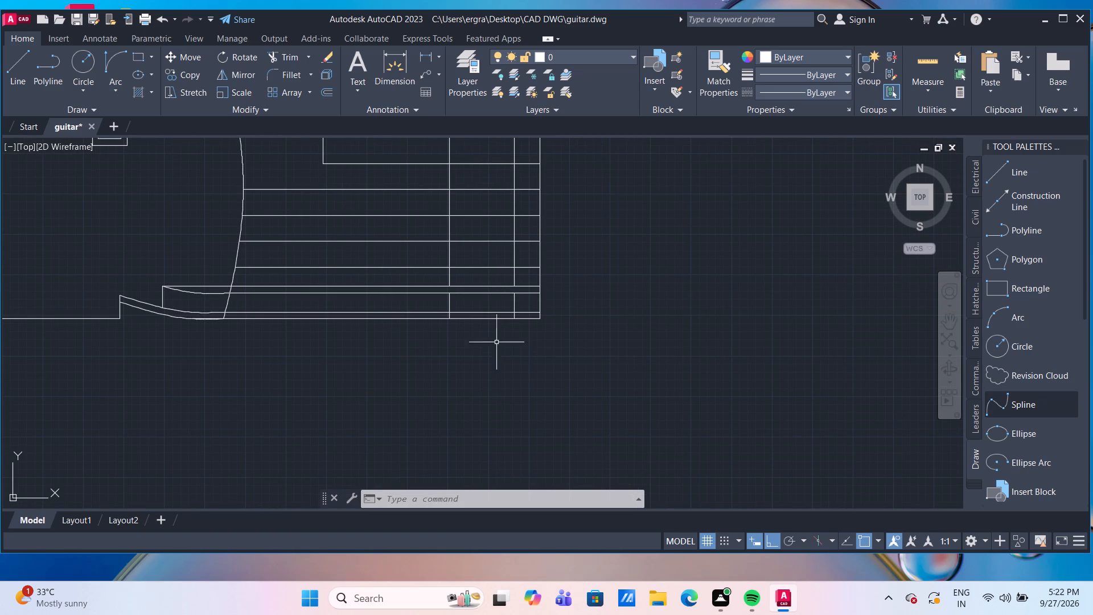
{"action": "scroll", "coordinate": [511, 301], "scroll_direction": "up", "scroll_amount": 3}
{"action": "left_click_drag", "start_coordinate": [522, 305], "coordinate": [489, 306]}
{"action": "left_click", "coordinate": [242, 290]}
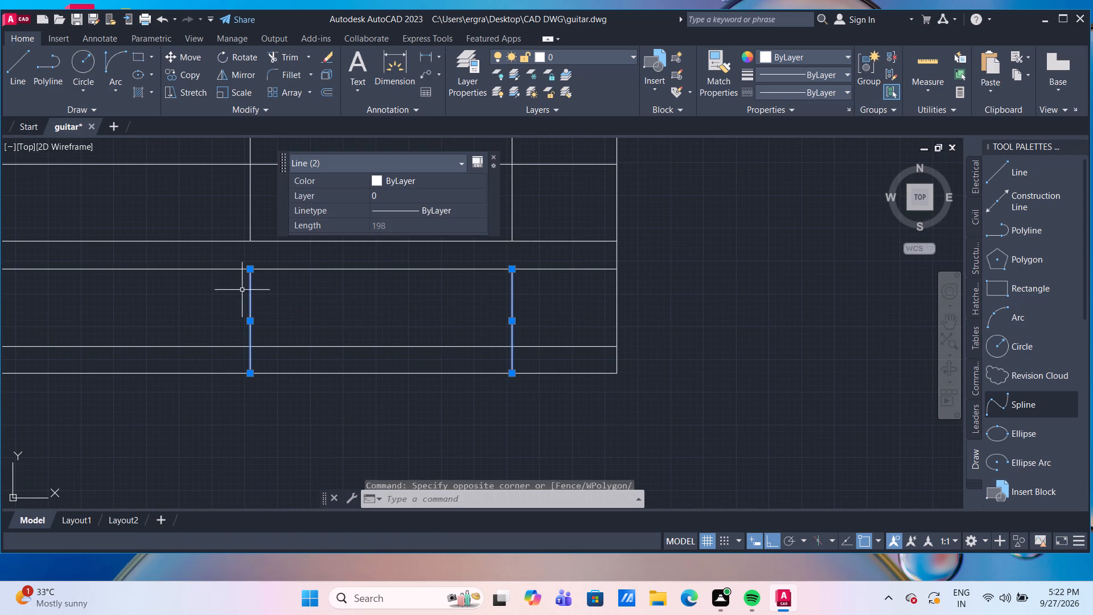
{"action": "key", "text": "Delete"}
Trim the two inner vertical lines between the staircase outline's bottom line and the first horizontal line below it.
{"action": "scroll", "coordinate": [278, 314], "scroll_direction": "down", "scroll_amount": 3}
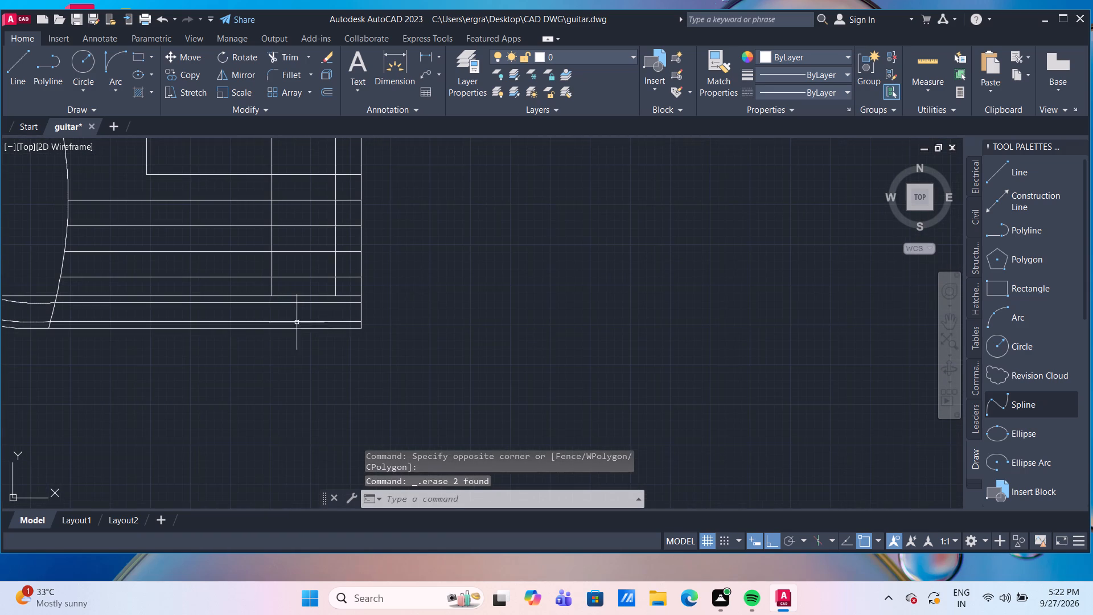
{"action": "middle_click_drag", "start_coordinate": [266, 373], "coordinate": [395, 355]}
{"action": "scroll", "coordinate": [390, 352], "scroll_direction": "down", "scroll_amount": 1}
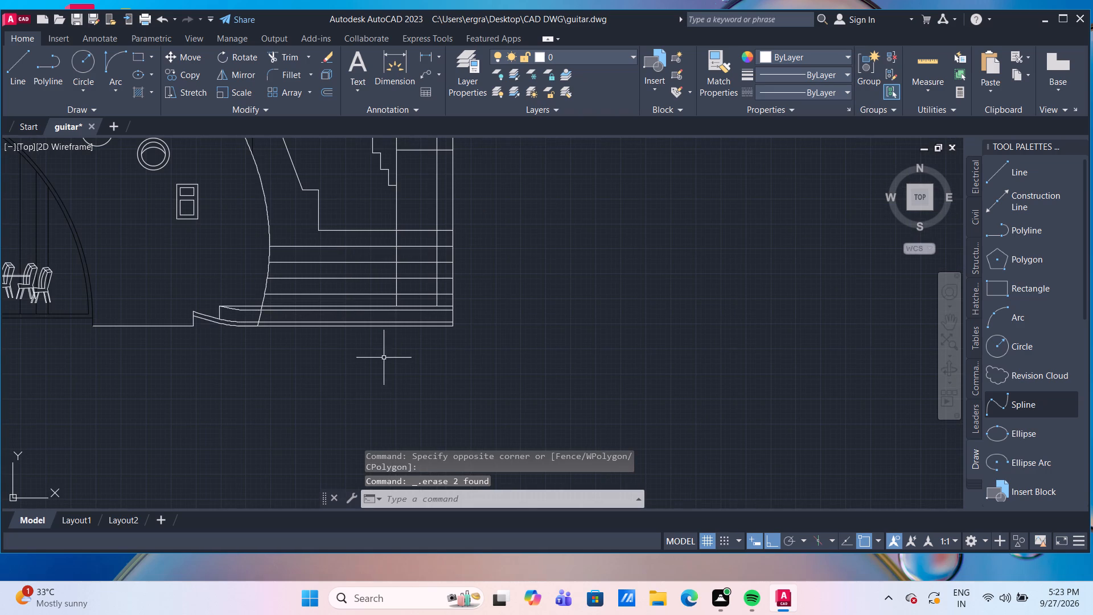
{"action": "middle_click_drag", "start_coordinate": [380, 361], "coordinate": [406, 367]}
{"action": "scroll", "coordinate": [404, 367], "scroll_direction": "down", "scroll_amount": 1}
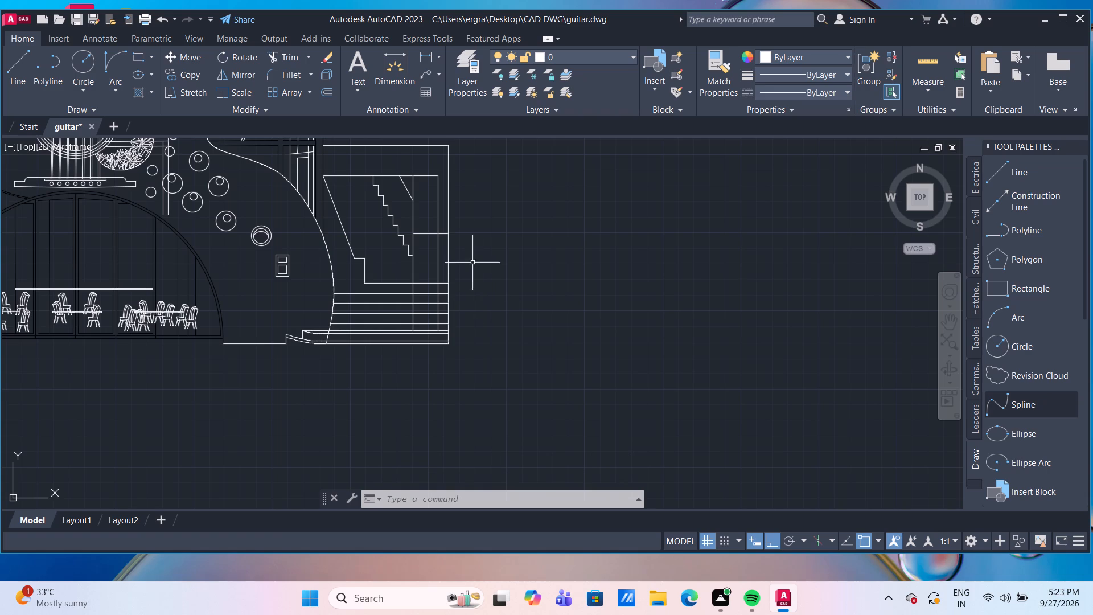
{"action": "scroll", "coordinate": [471, 256], "scroll_direction": "up", "scroll_amount": 2}
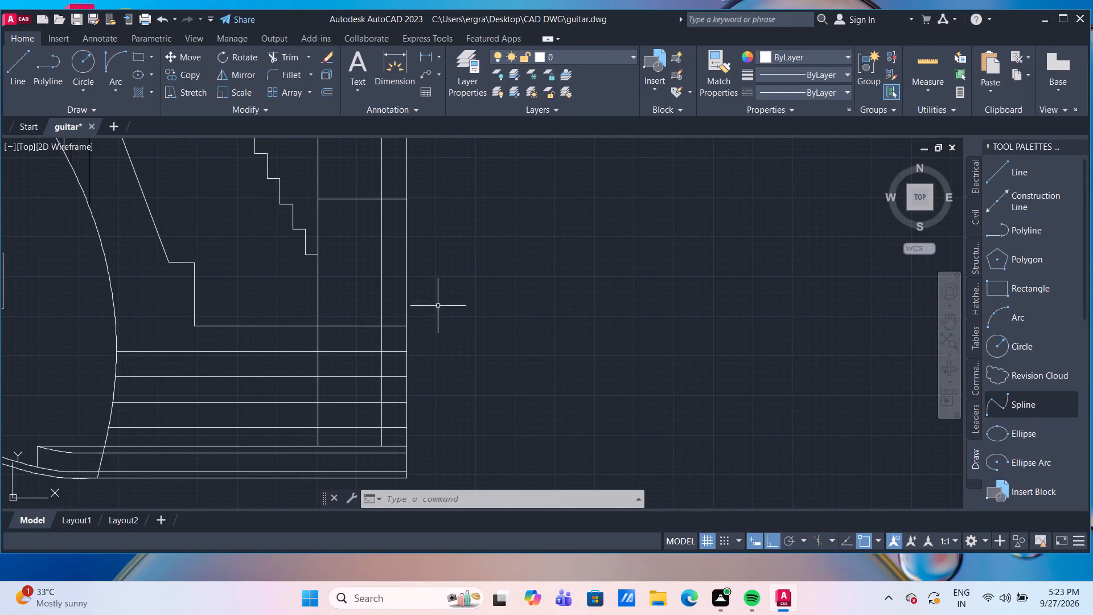
{"action": "middle_click_drag", "start_coordinate": [334, 321], "coordinate": [328, 243]}
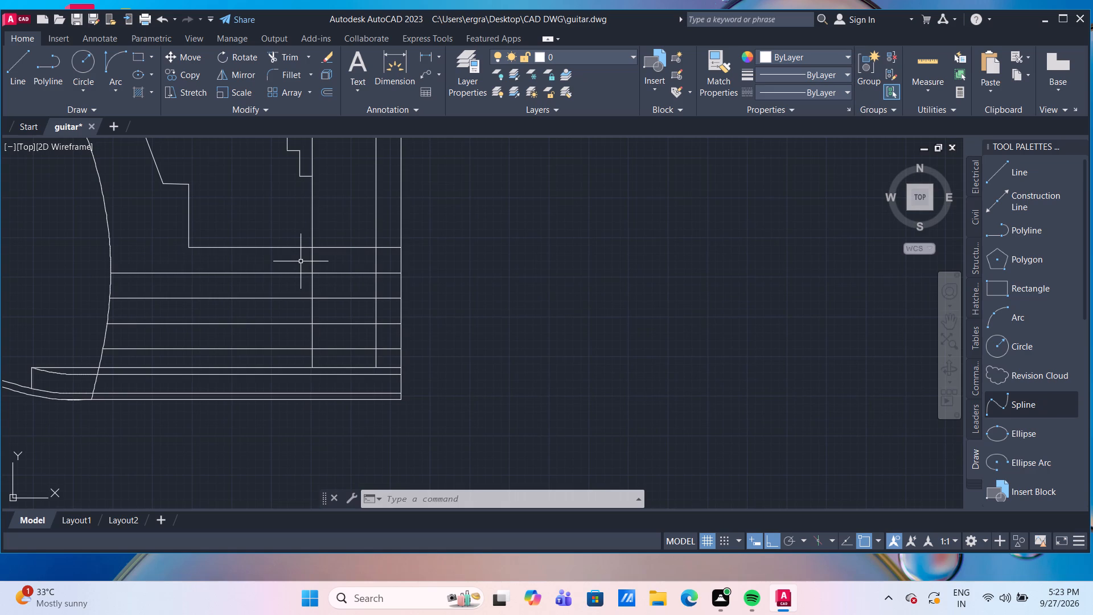
{"action": "type", "text": "tr"}
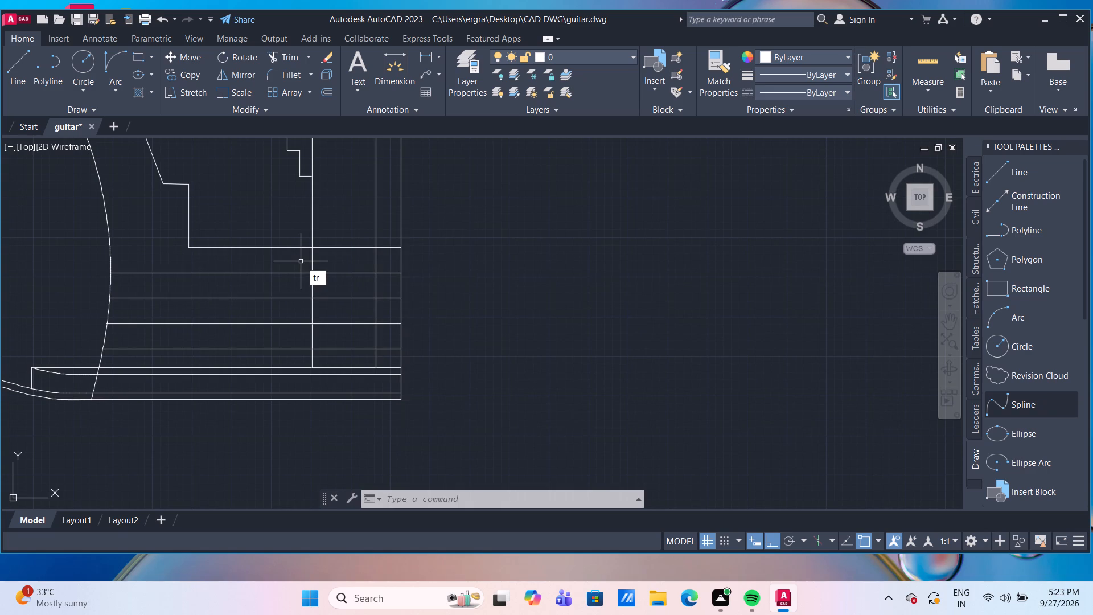
{"action": "key", "text": "Return"}
{"action": "left_click", "coordinate": [301, 261]}
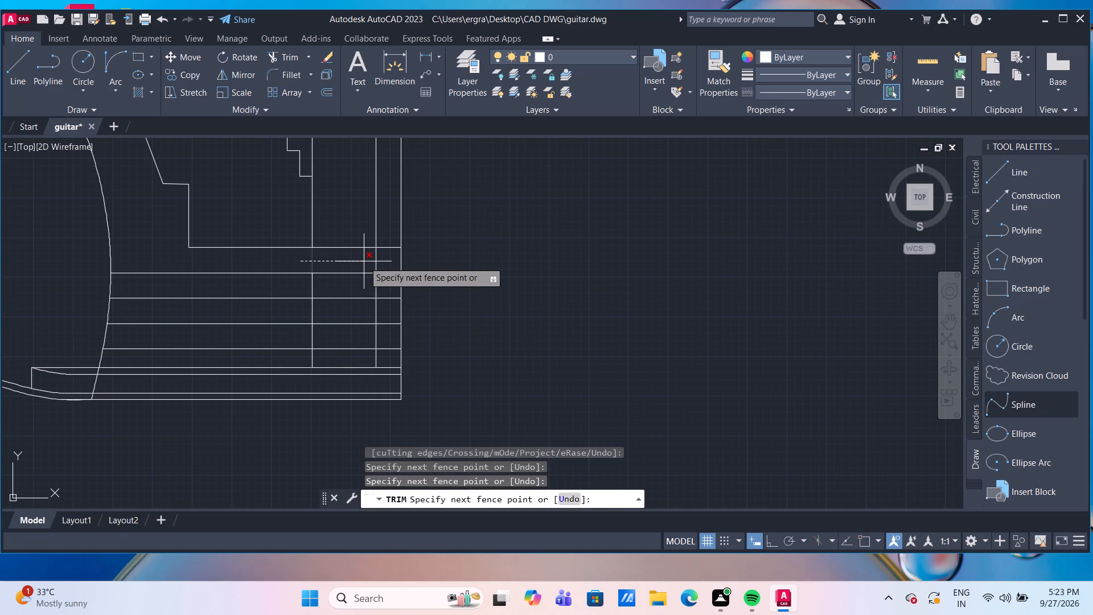
{"action": "left_click", "coordinate": [382, 263]}
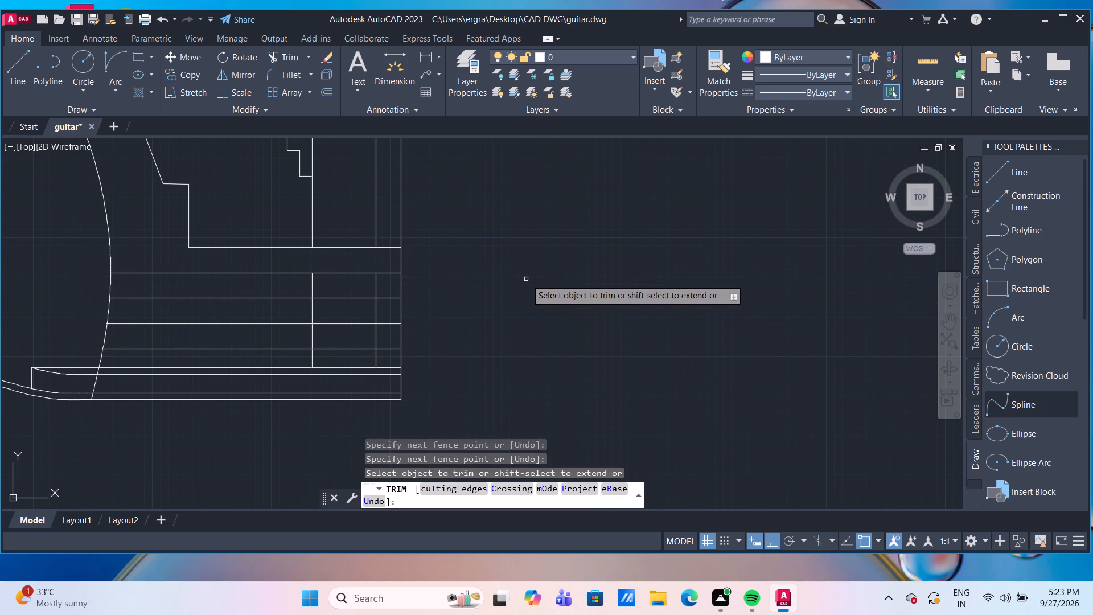
{"action": "key", "text": "Escape"}
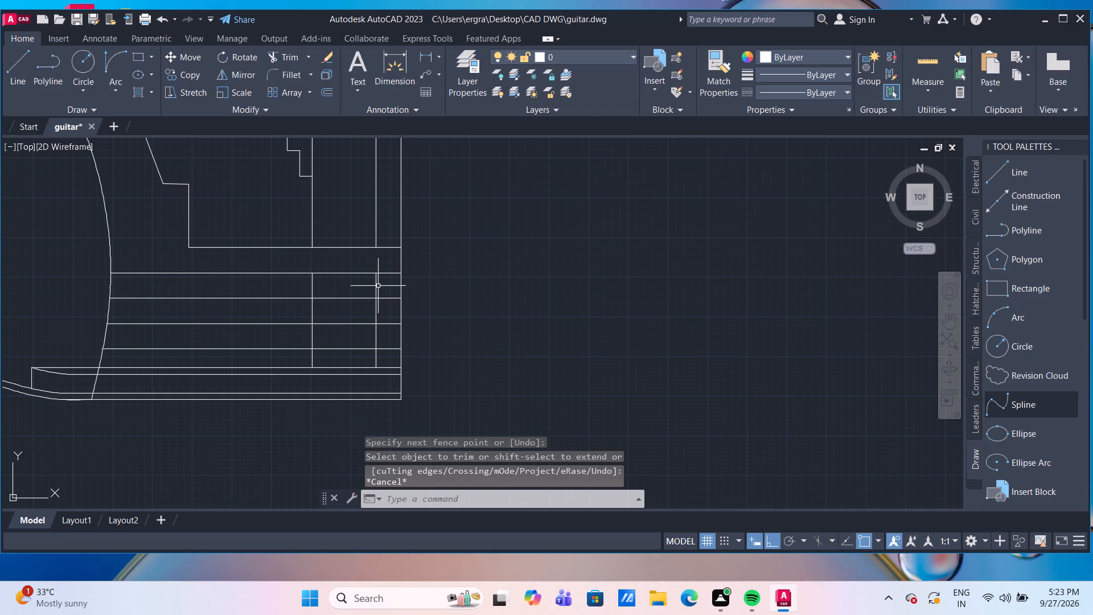
Delete the two remaining inner vertical segments crossing the horizontal lines between the staircase outline and the base.
{"action": "left_click", "coordinate": [375, 284]}
{"action": "left_click", "coordinate": [312, 281]}
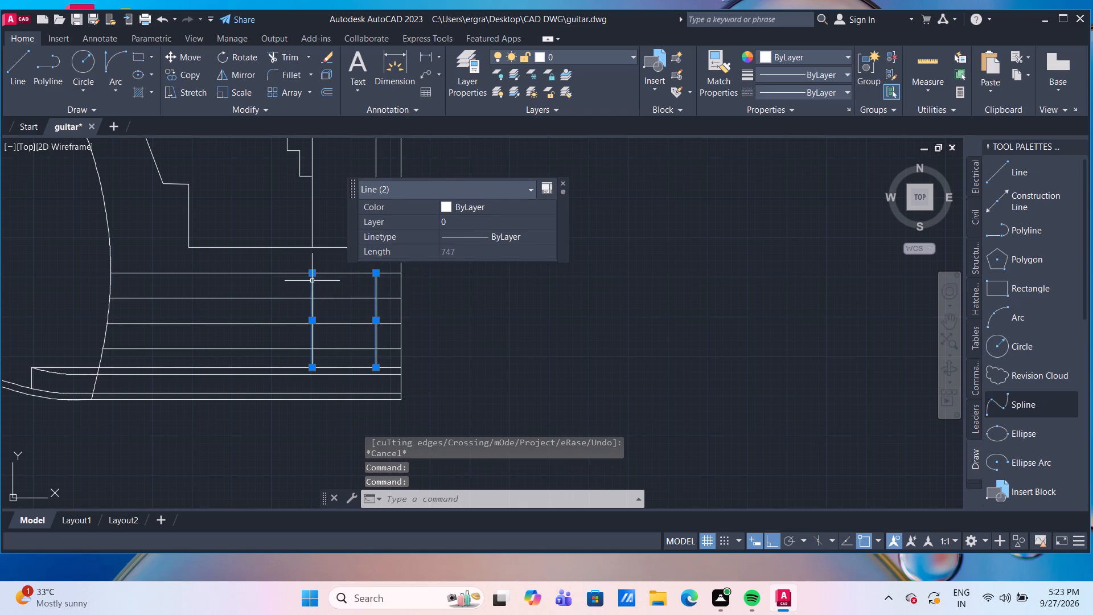
{"action": "key", "text": "Delete"}
Draw a nearly horizontal line about 944 units long from the staircase's top step to the slanted line on its left.
{"action": "scroll", "coordinate": [495, 332], "scroll_direction": "down", "scroll_amount": 2}
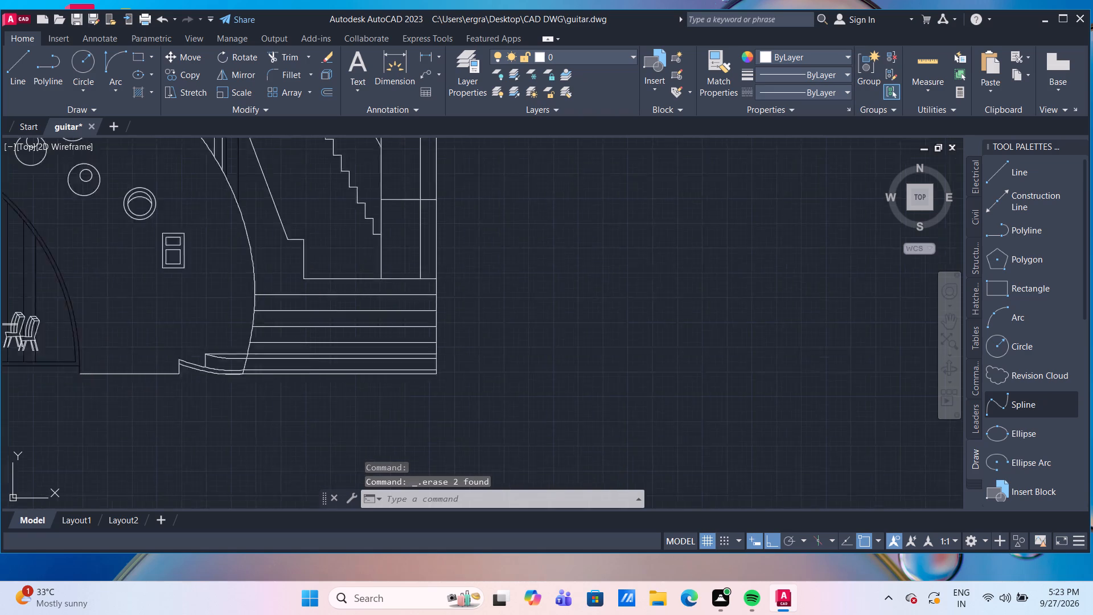
{"action": "scroll", "coordinate": [381, 244], "scroll_direction": "up", "scroll_amount": 1}
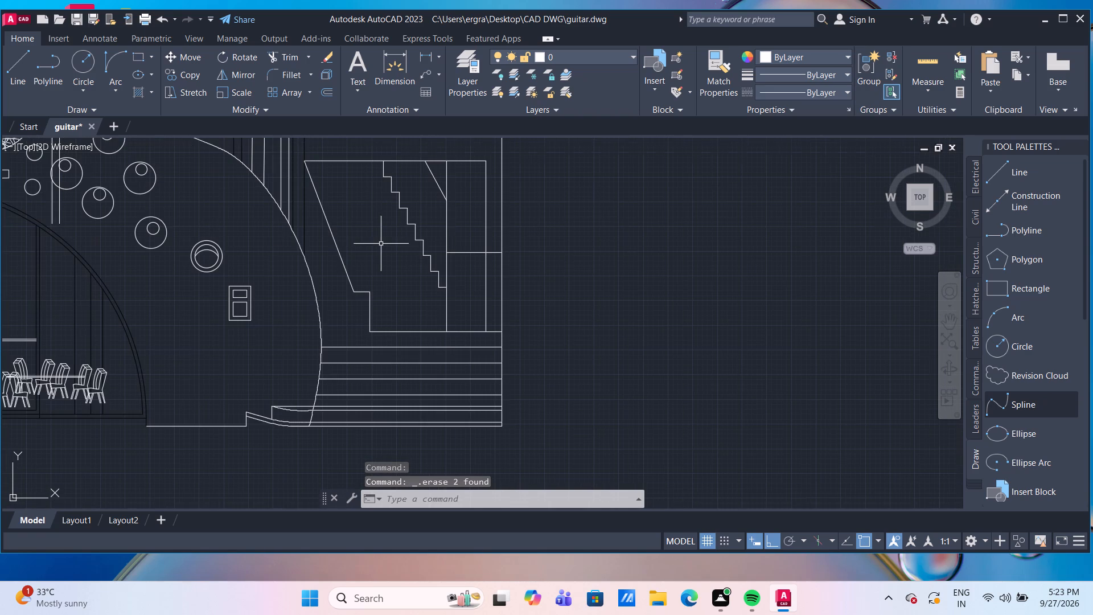
{"action": "middle_click_drag", "start_coordinate": [381, 244], "coordinate": [391, 286]}
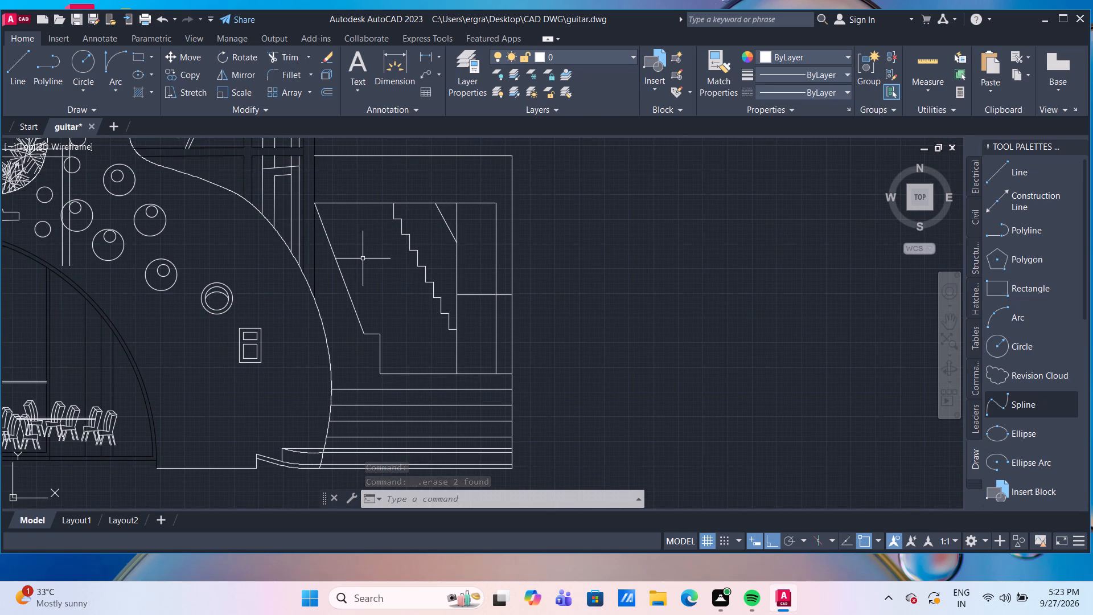
{"action": "left_click", "coordinate": [13, 73]}
{"action": "scroll", "coordinate": [383, 219], "scroll_direction": "up", "scroll_amount": 2}
{"action": "left_click_drag", "start_coordinate": [406, 220], "coordinate": [393, 220]}
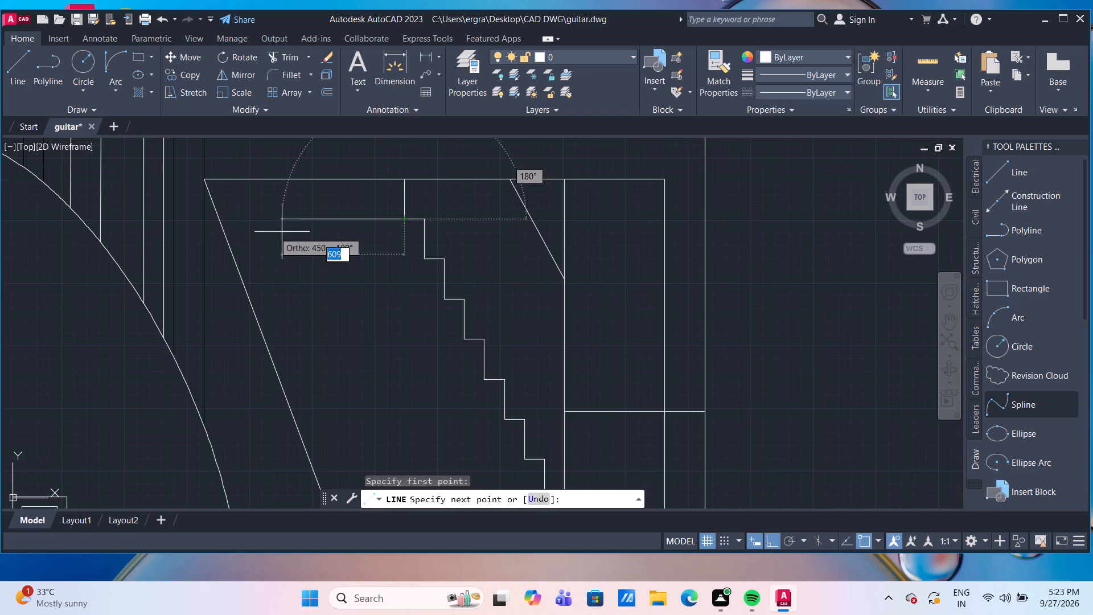
{"action": "left_click", "coordinate": [217, 218]}
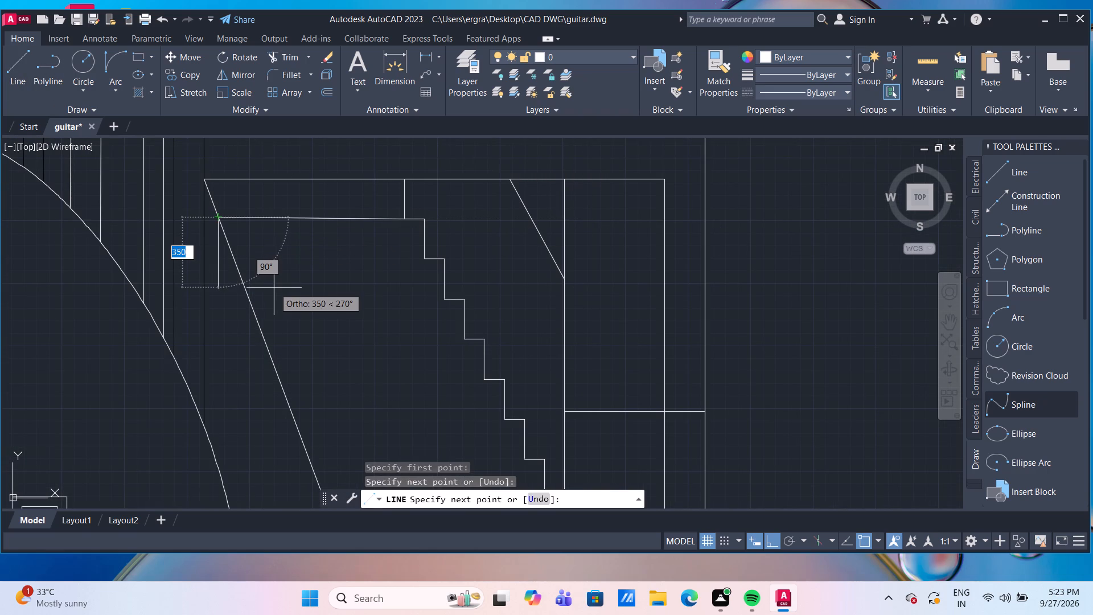
{"action": "key", "text": "Return"}
{"action": "scroll", "coordinate": [274, 288], "scroll_direction": "down", "scroll_amount": 3}
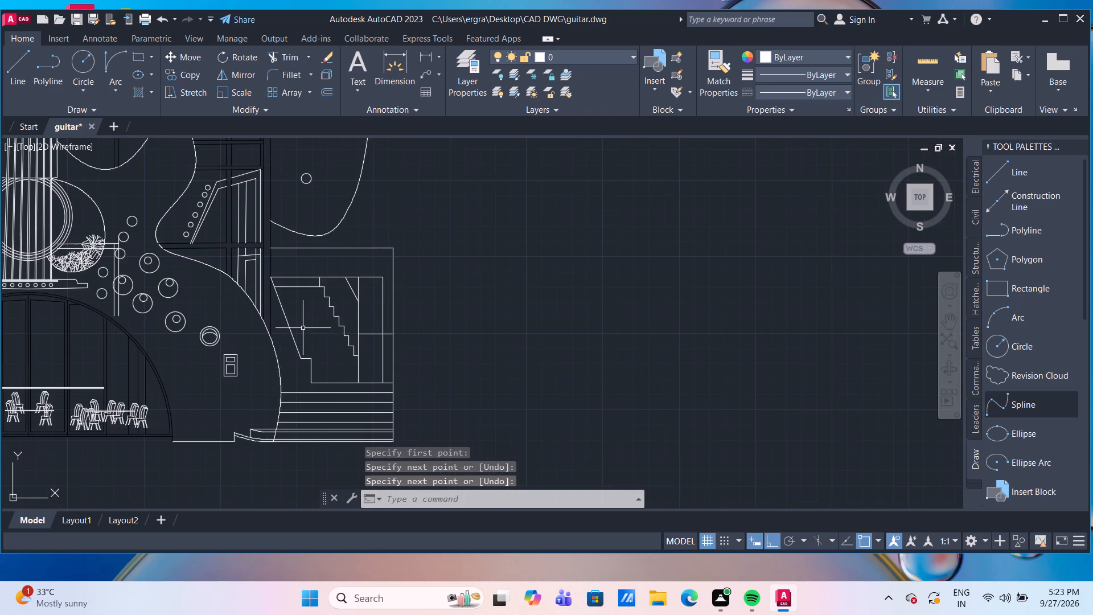
{"action": "middle_click_drag", "start_coordinate": [303, 328], "coordinate": [322, 291]}
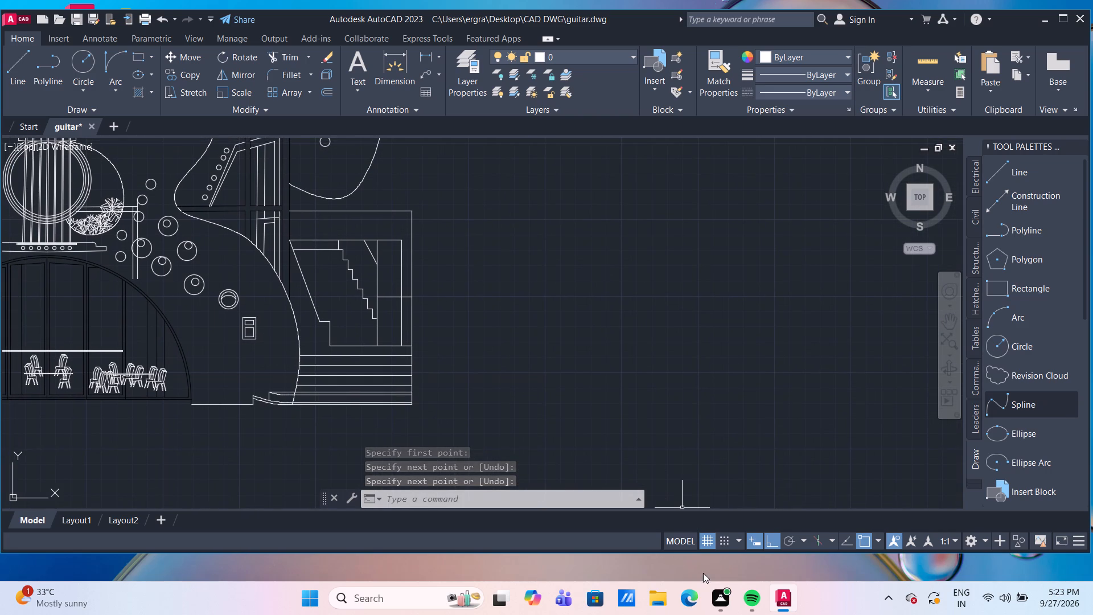
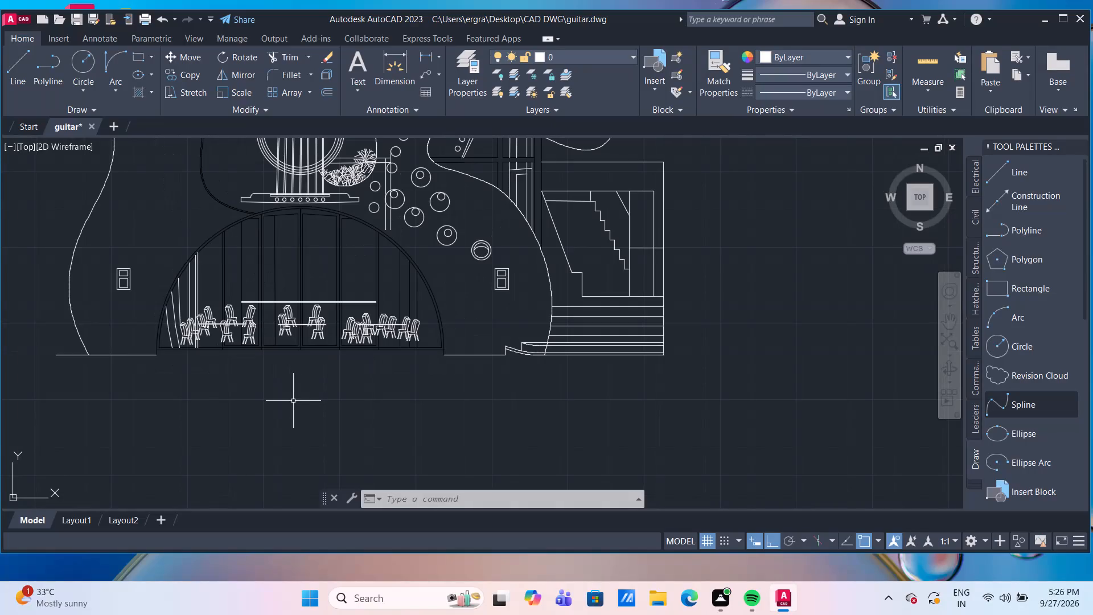
Draw a three-sided outline 1500 deep below the ground line, spanning from its left end to the staircase block's right edge.
{"action": "middle_click_drag", "start_coordinate": [301, 400], "coordinate": [369, 392]}
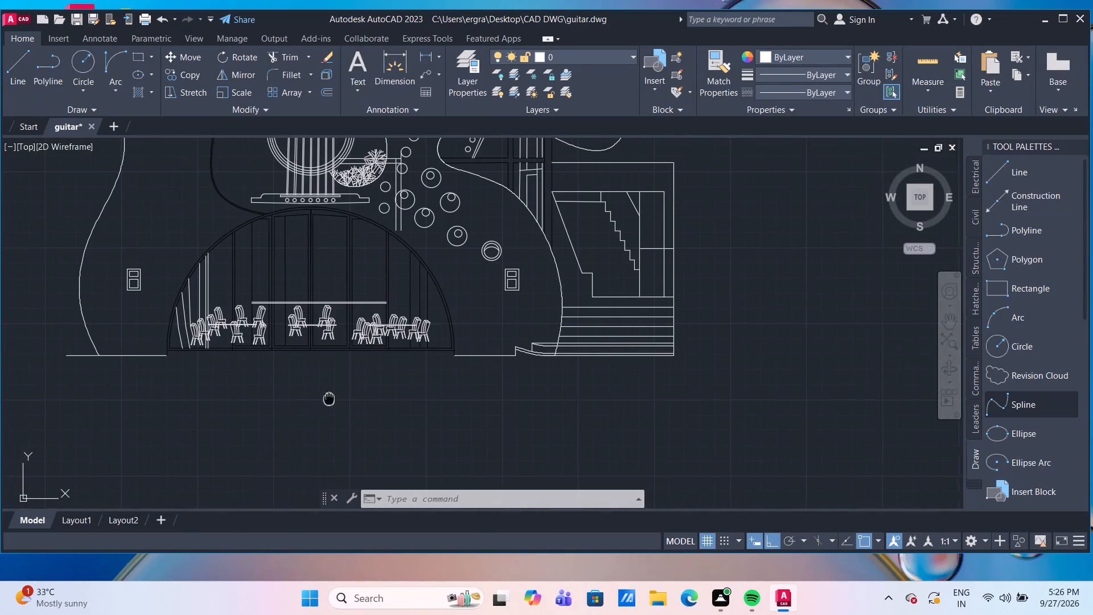
{"action": "middle_click_drag", "start_coordinate": [369, 392], "coordinate": [387, 362]}
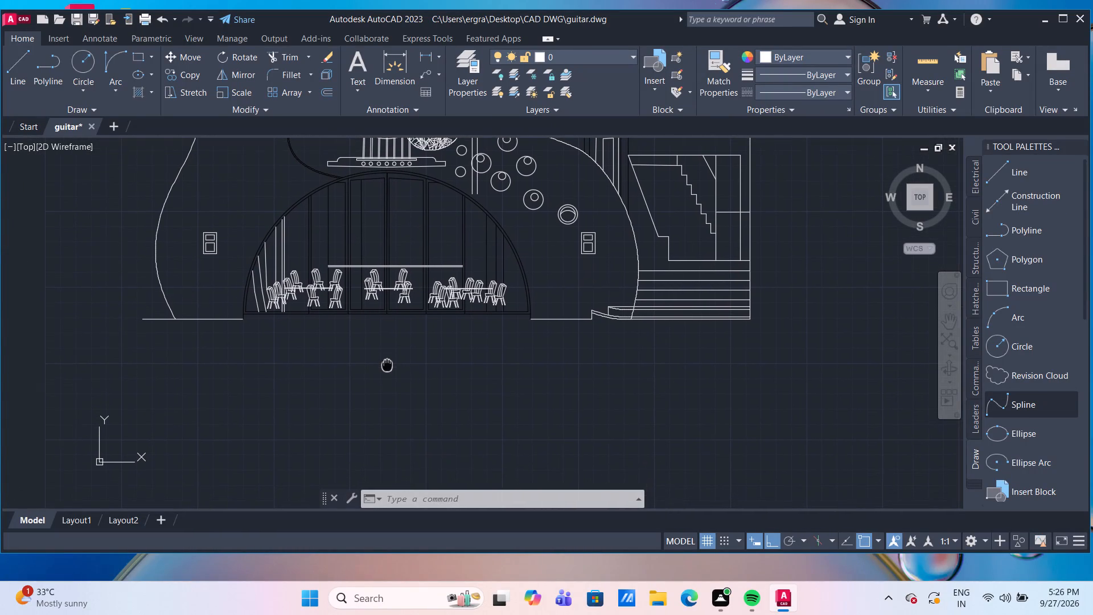
{"action": "middle_click_drag", "start_coordinate": [387, 386], "coordinate": [385, 359]}
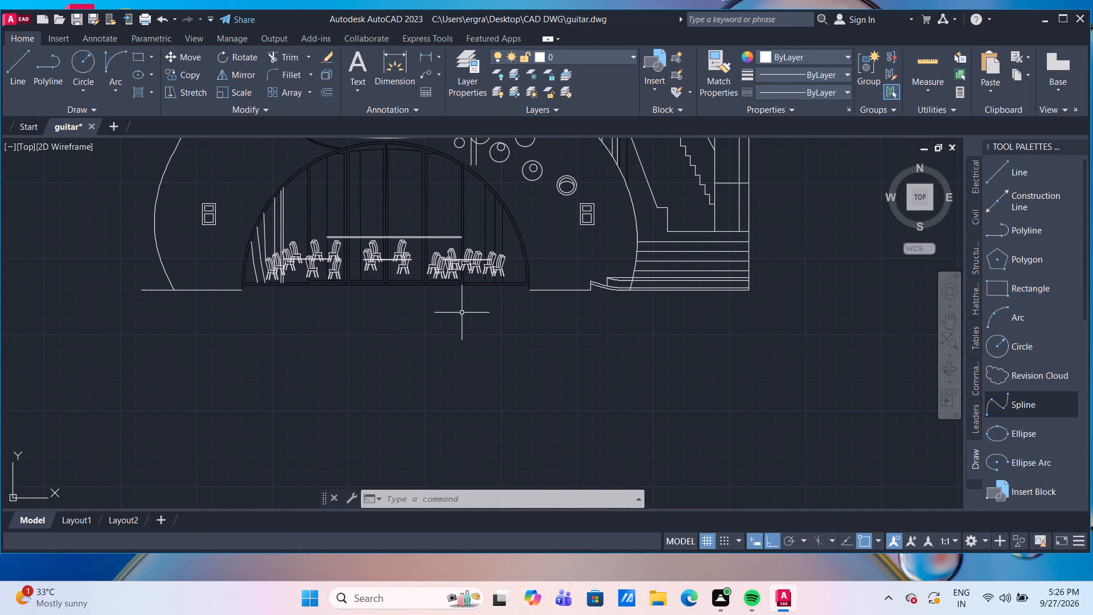
{"action": "left_click", "coordinate": [25, 70]}
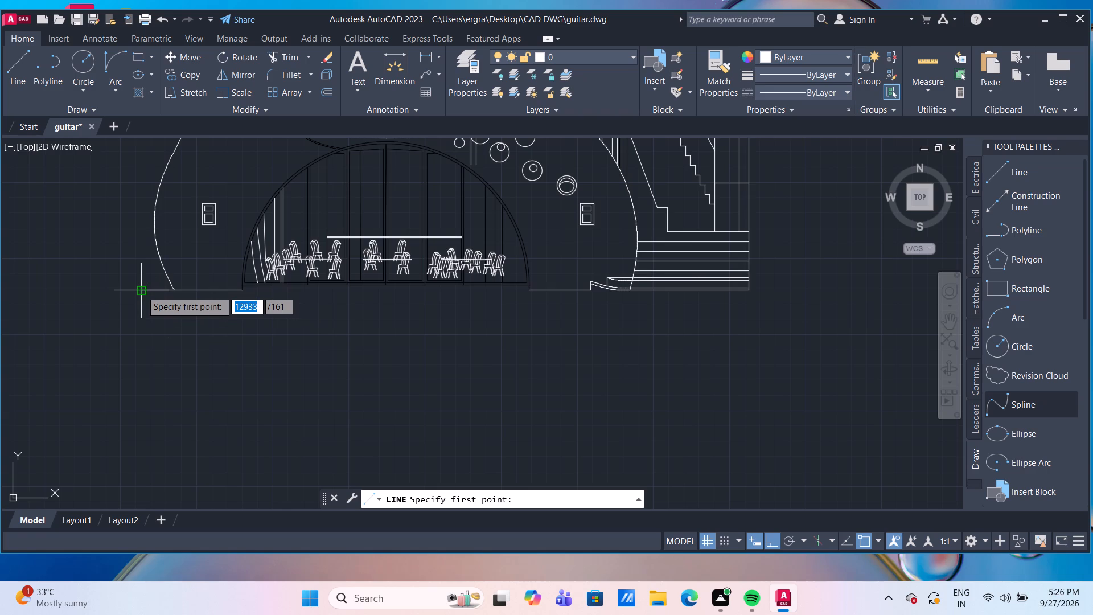
{"action": "left_click", "coordinate": [140, 296]}
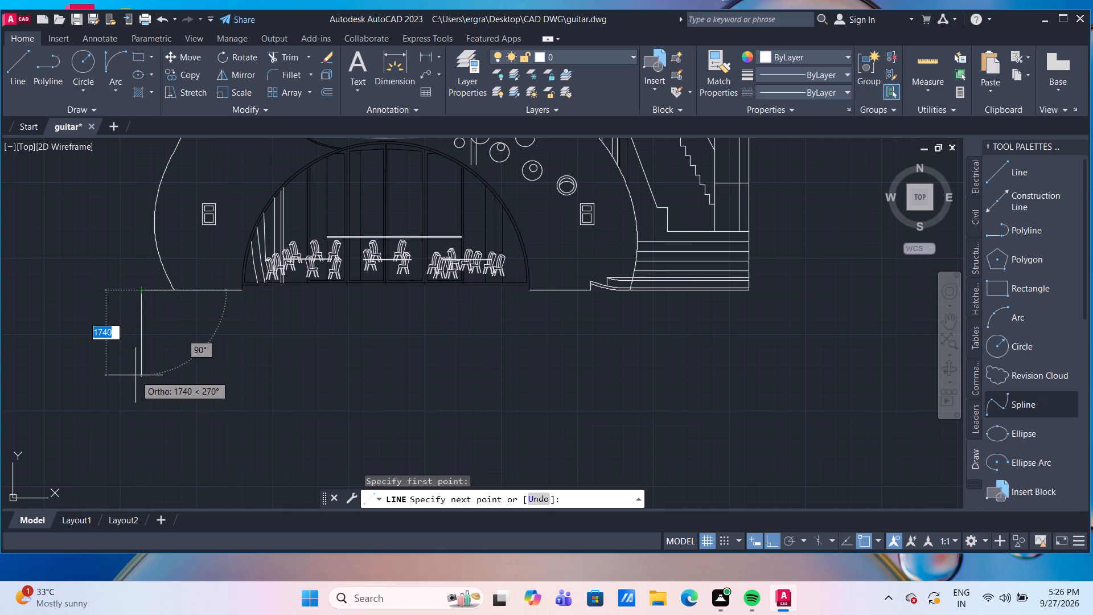
{"action": "type", "text": "200"}
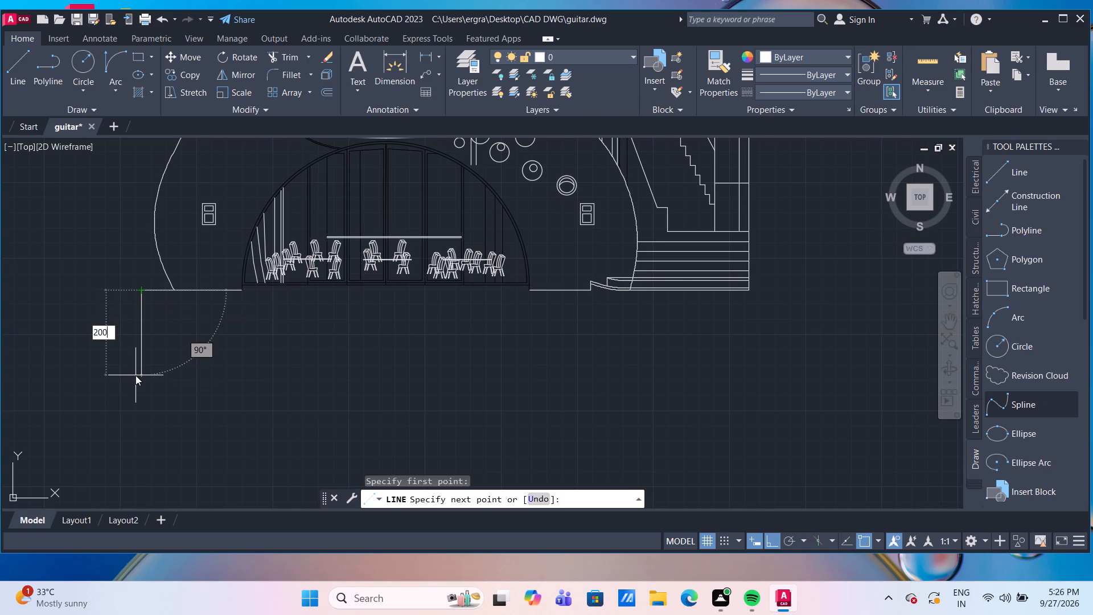
{"action": "key", "text": "BackSpace"}
{"action": "key", "text": "BackSpace"}
{"action": "key", "text": "BackSpace"}
{"action": "type", "text": "1500"}
{"action": "key", "text": "Return"}
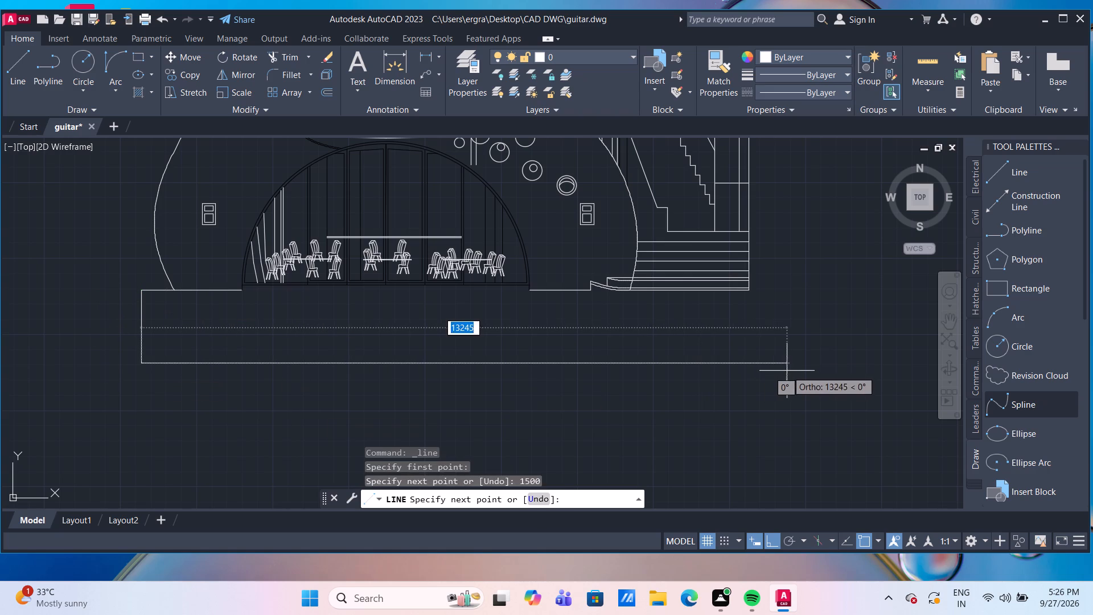
{"action": "left_click", "coordinate": [749, 364]}
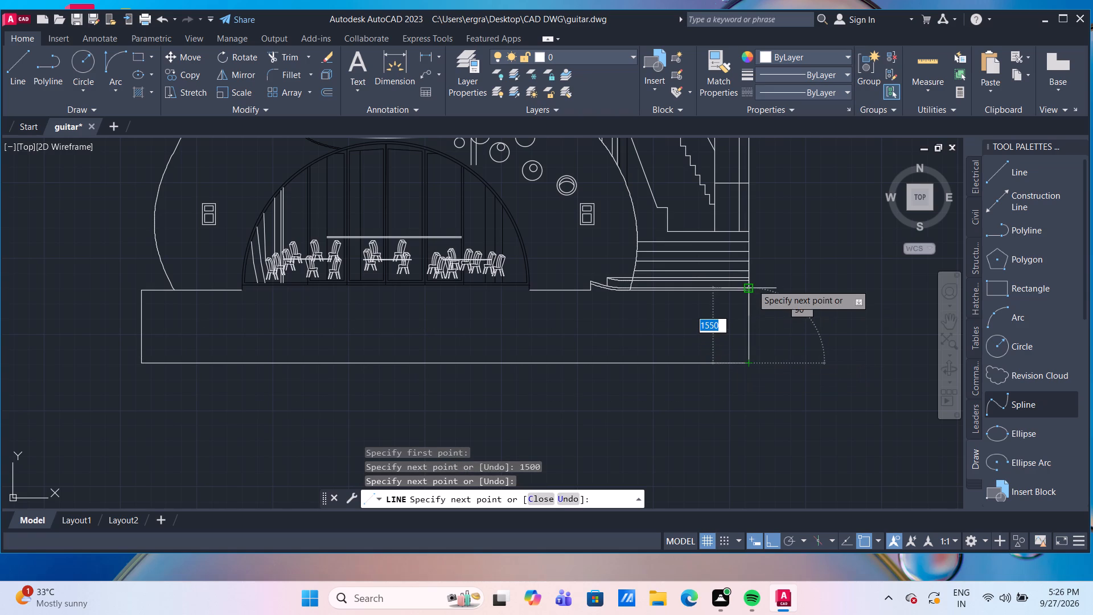
{"action": "left_click", "coordinate": [752, 284]}
{"action": "key", "text": "Return"}
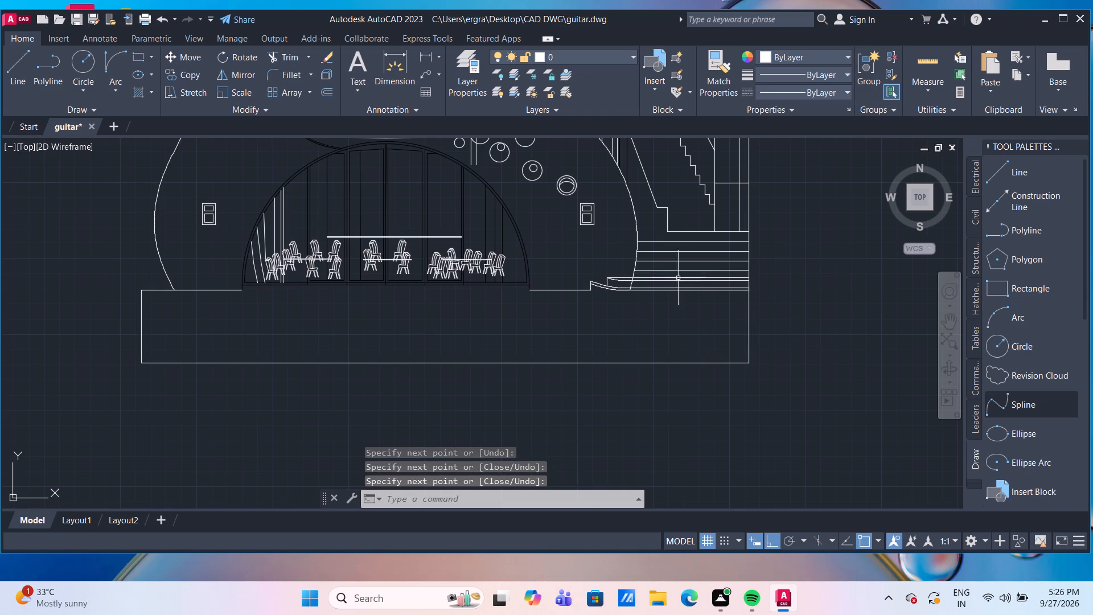
From the ground line's end at the arch's right corner, draw a 150 vertical line down and a 200 line sloping 30° down-right, with ortho off.
{"action": "scroll", "coordinate": [565, 263], "scroll_direction": "up", "scroll_amount": 1}
{"action": "middle_click_drag", "start_coordinate": [541, 334], "coordinate": [515, 268]}
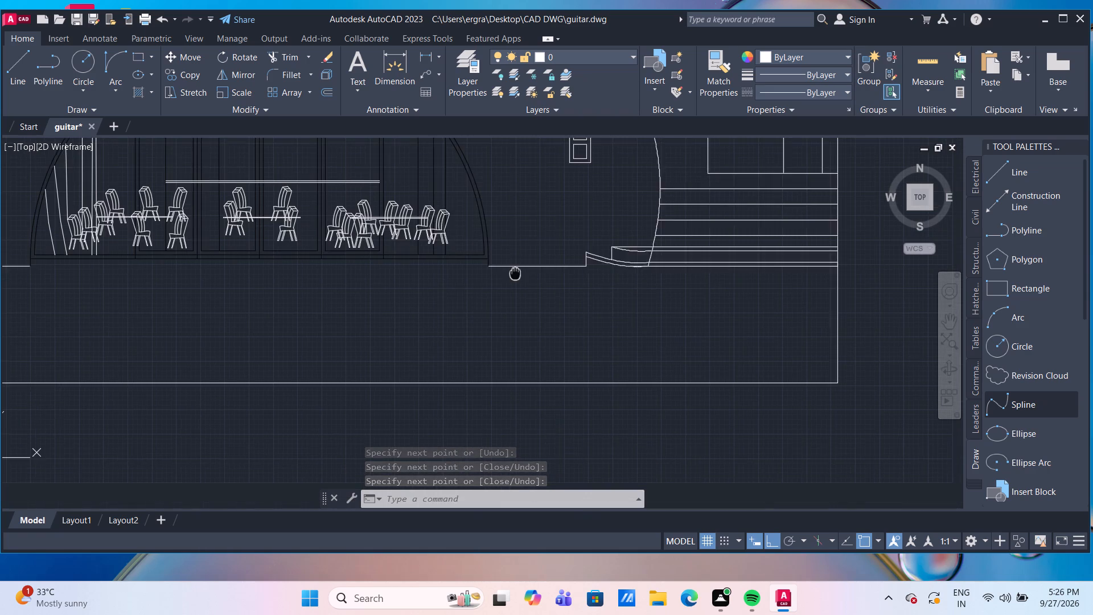
{"action": "left_click", "coordinate": [28, 61]}
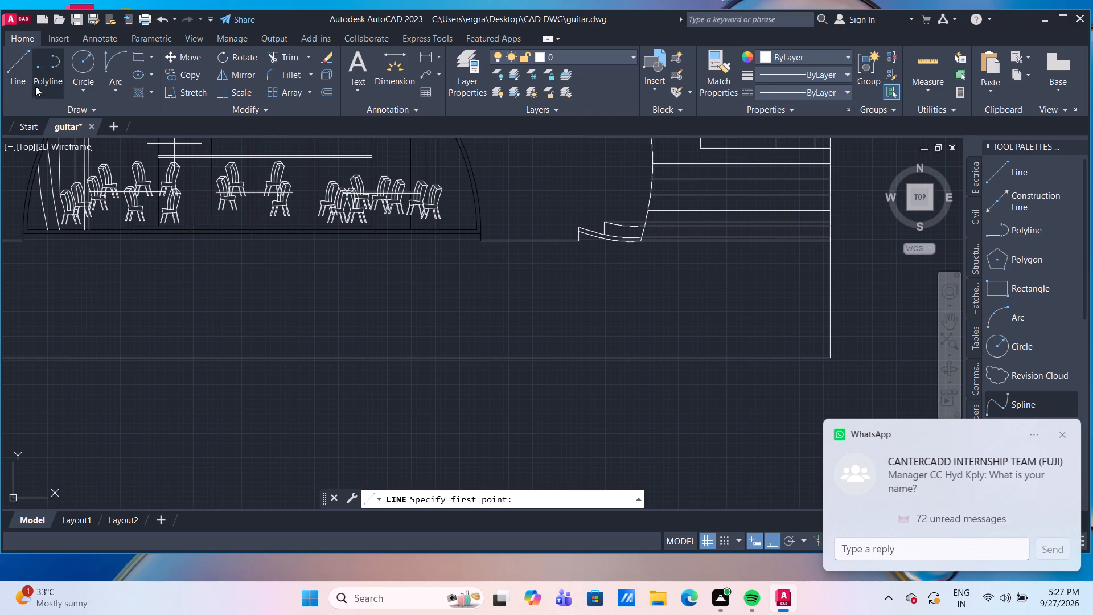
{"action": "scroll", "coordinate": [462, 260], "scroll_direction": "up", "scroll_amount": 2}
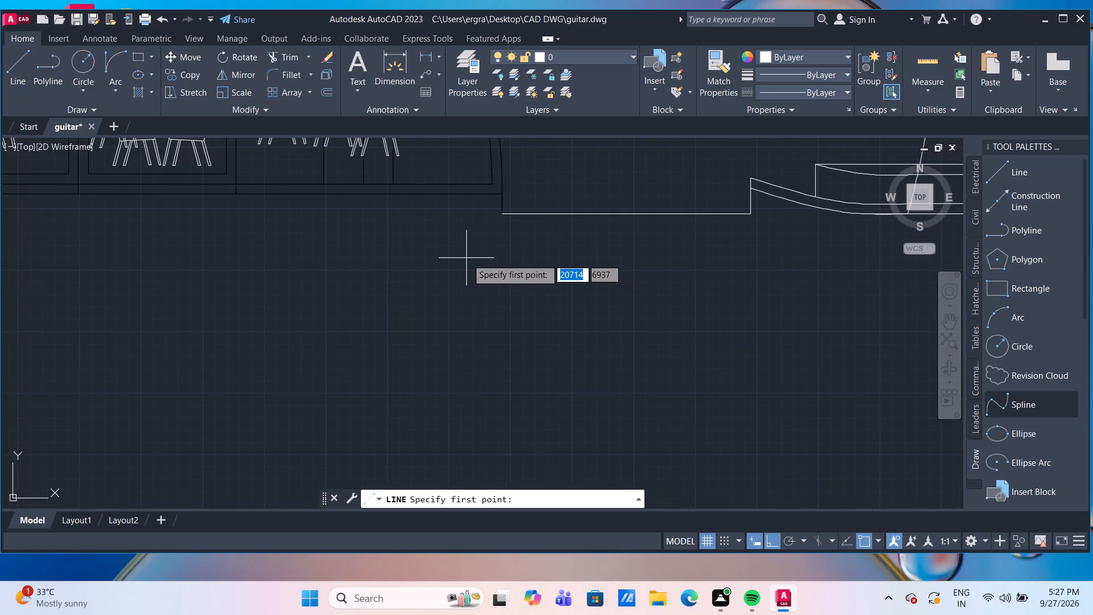
{"action": "scroll", "coordinate": [509, 265], "scroll_direction": "down", "scroll_amount": 2}
{"action": "middle_click_drag", "start_coordinate": [544, 283], "coordinate": [446, 267]}
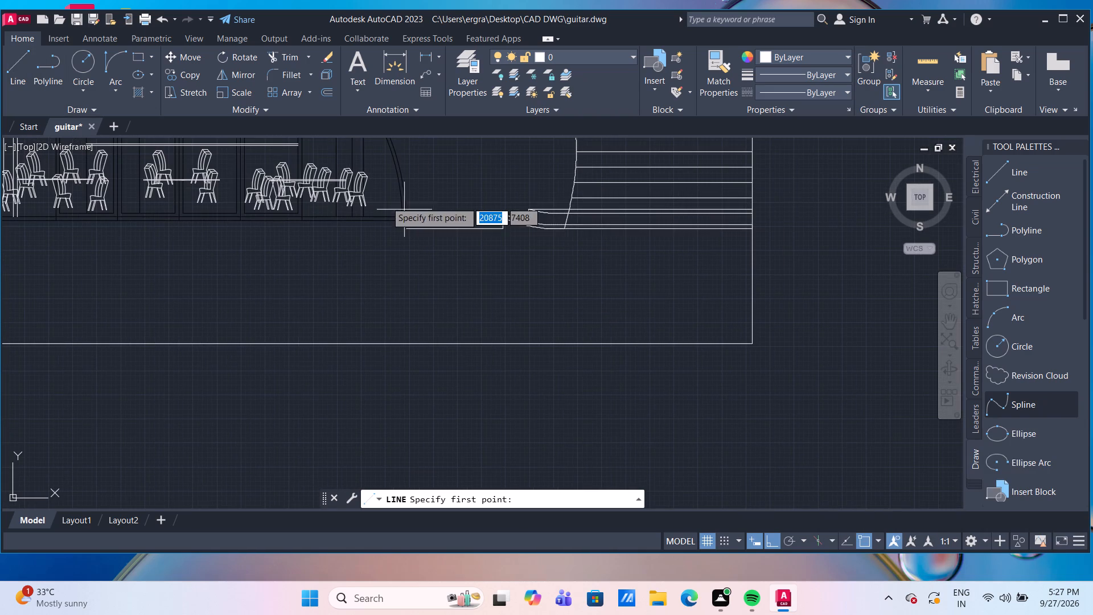
{"action": "left_click", "coordinate": [21, 63]}
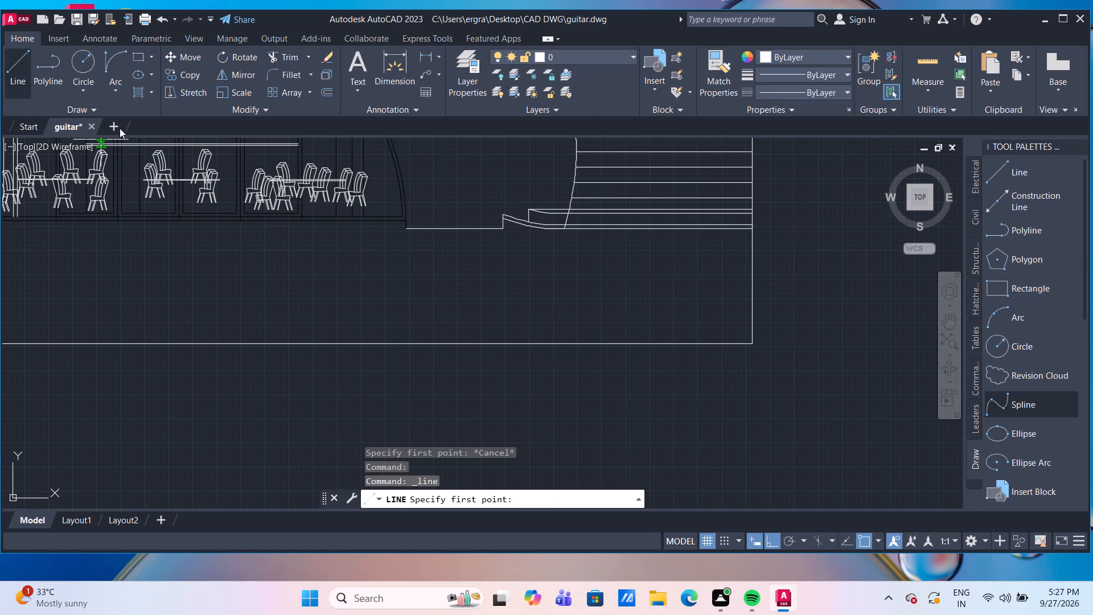
{"action": "scroll", "coordinate": [429, 243], "scroll_direction": "up", "scroll_amount": 1}
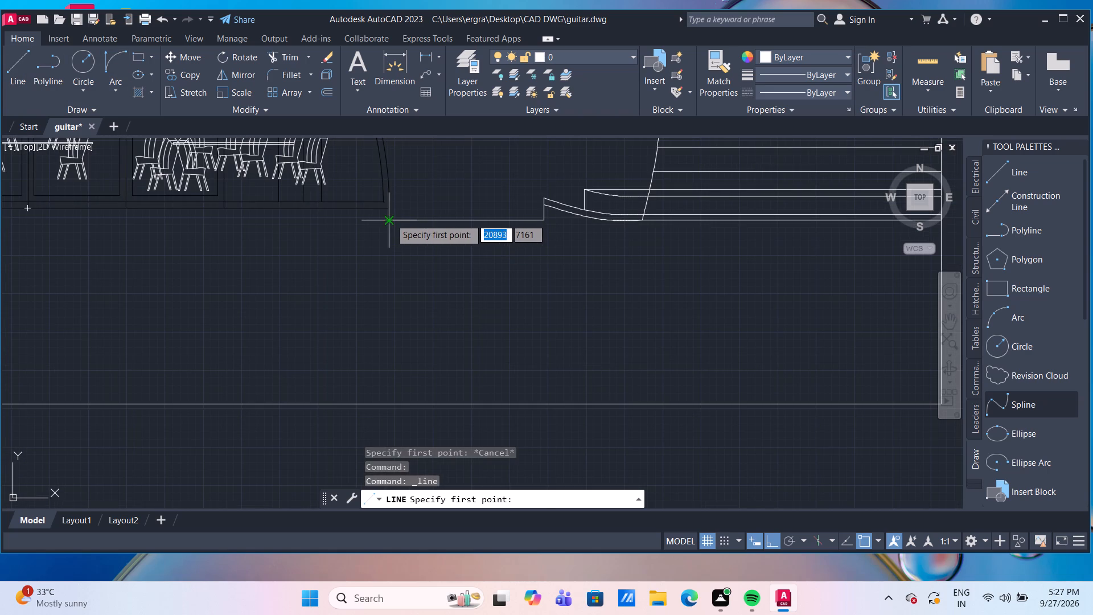
{"action": "left_click", "coordinate": [391, 219]}
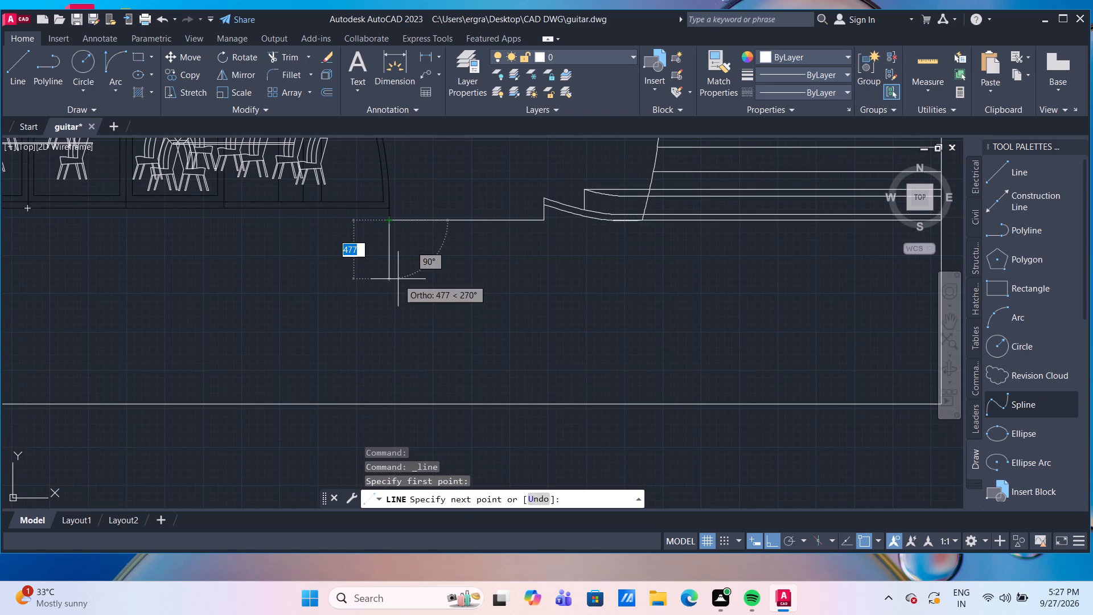
{"action": "type", "text": "150"}
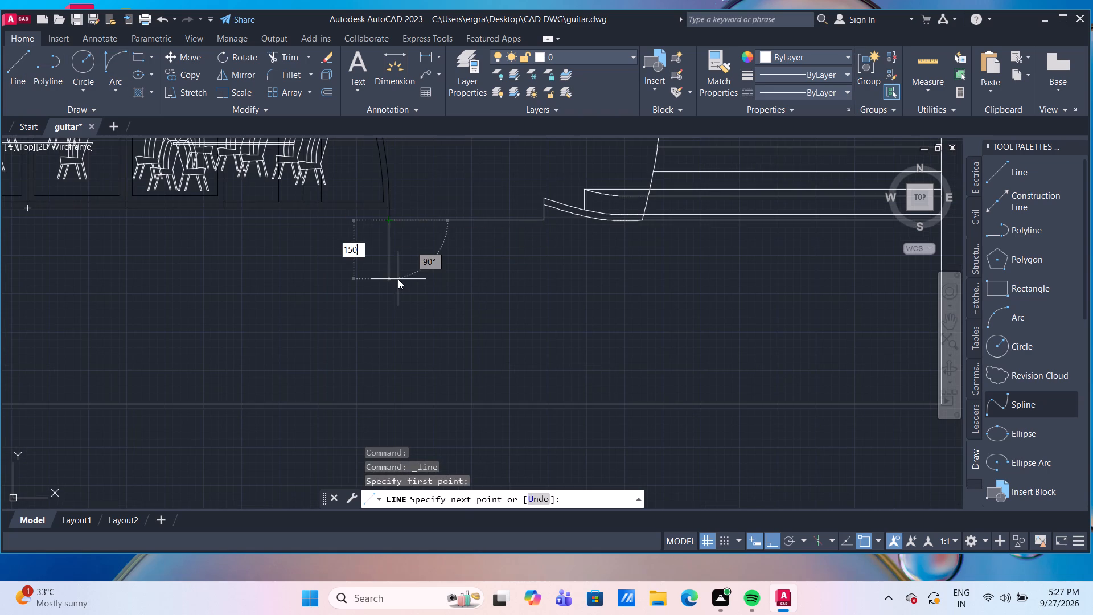
{"action": "key", "text": "Return"}
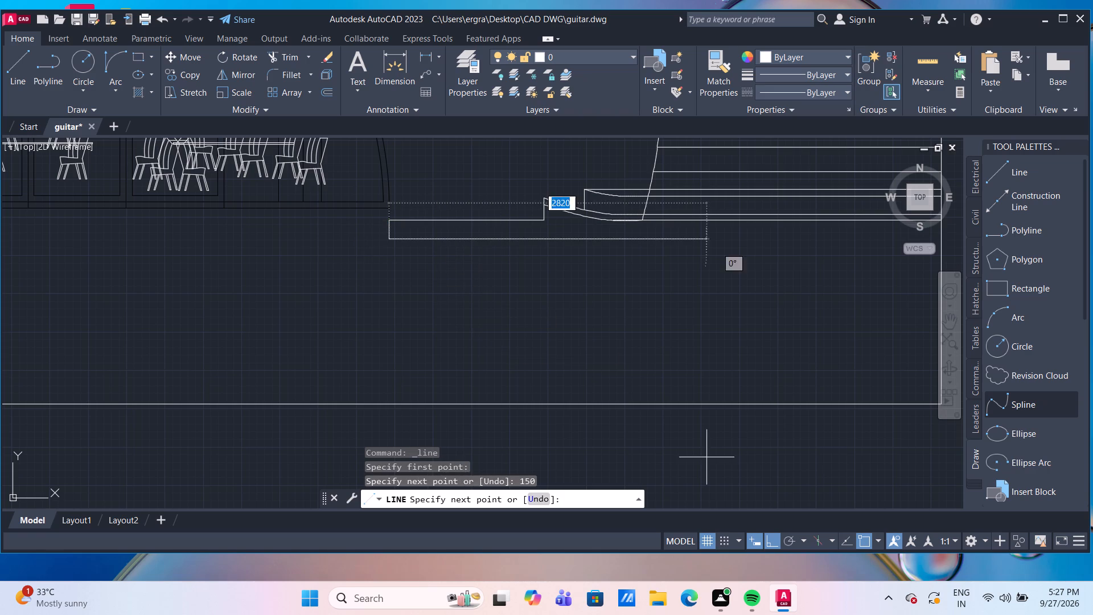
{"action": "left_click", "coordinate": [769, 544]}
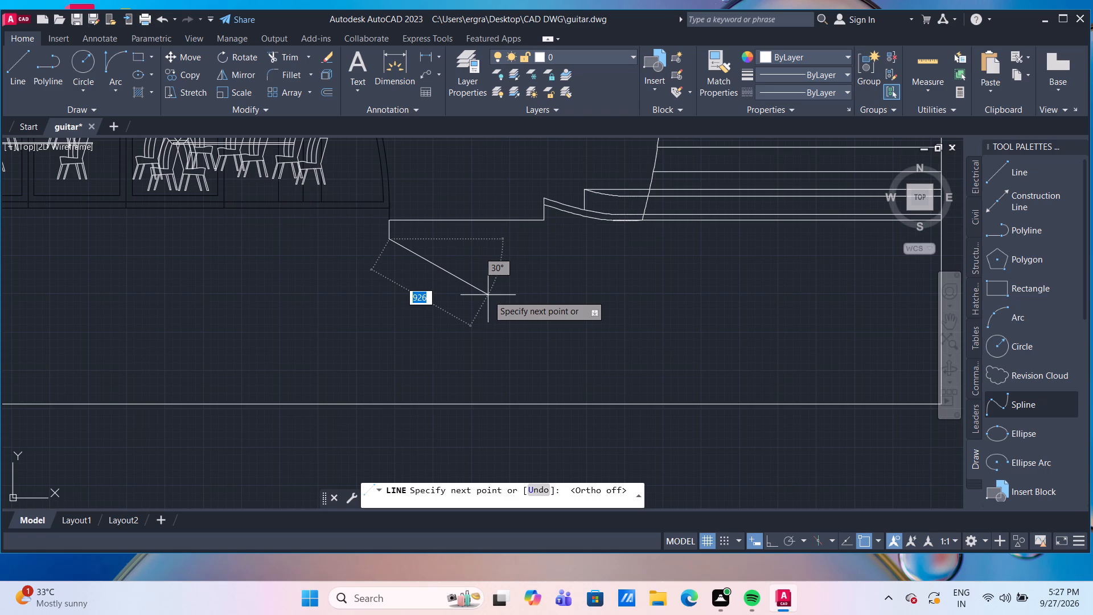
{"action": "type", "text": "200"}
{"action": "key", "text": "Return"}
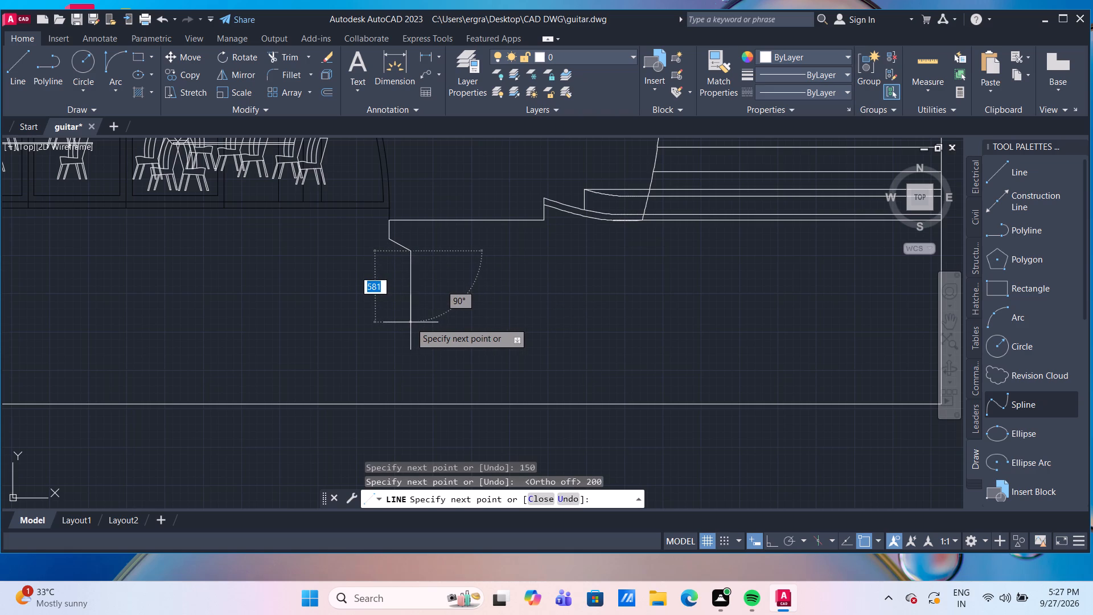
Extend the stepped line with two more steps, each a 150 vertical drop followed by a 200 segment sloping 30° down-right.
{"action": "type", "text": "150"}
{"action": "key", "text": "Return"}
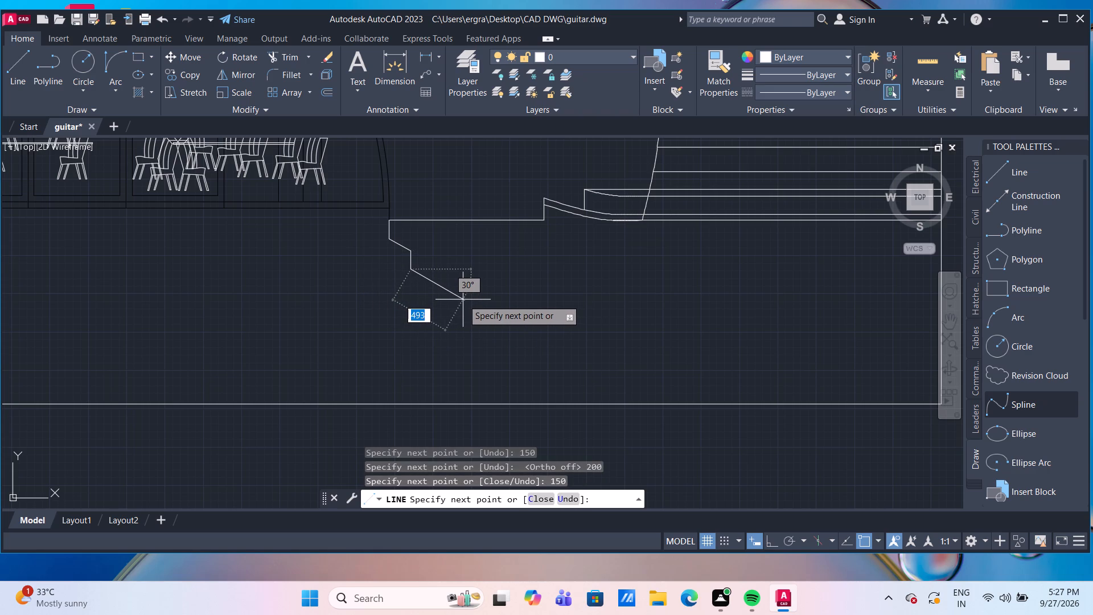
{"action": "type", "text": "200"}
{"action": "key", "text": "Return"}
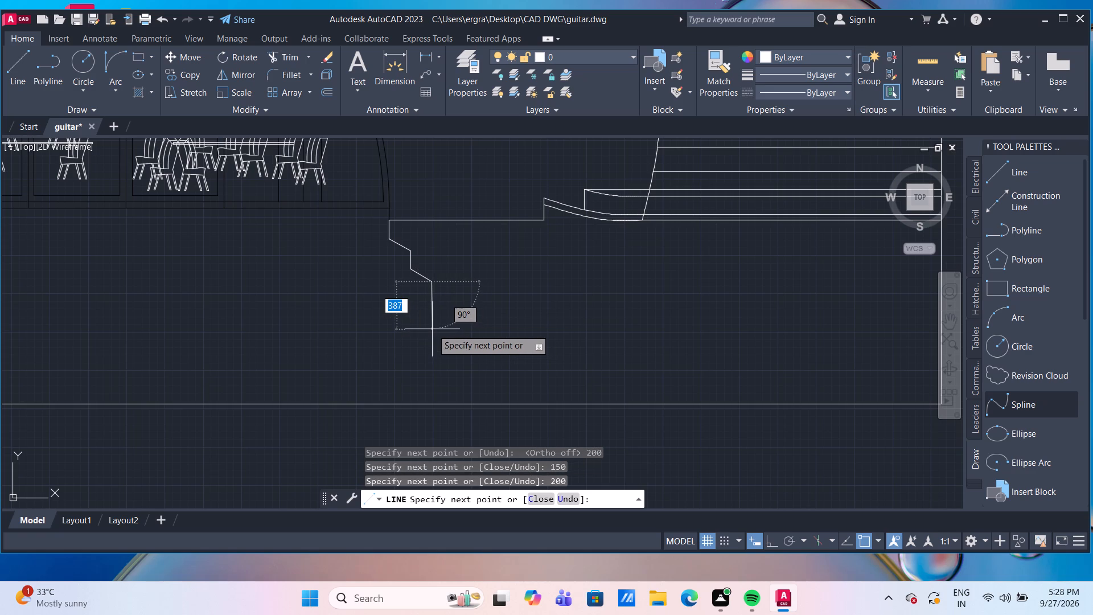
{"action": "type", "text": "150"}
{"action": "key", "text": "Return"}
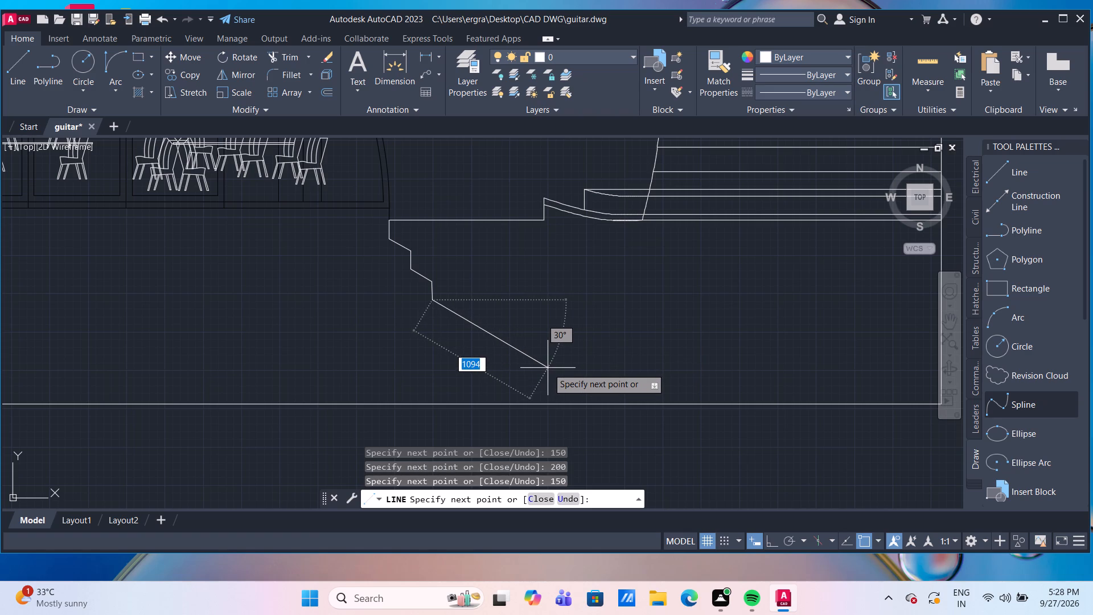
{"action": "type", "text": "200"}
{"action": "key", "text": "Return"}
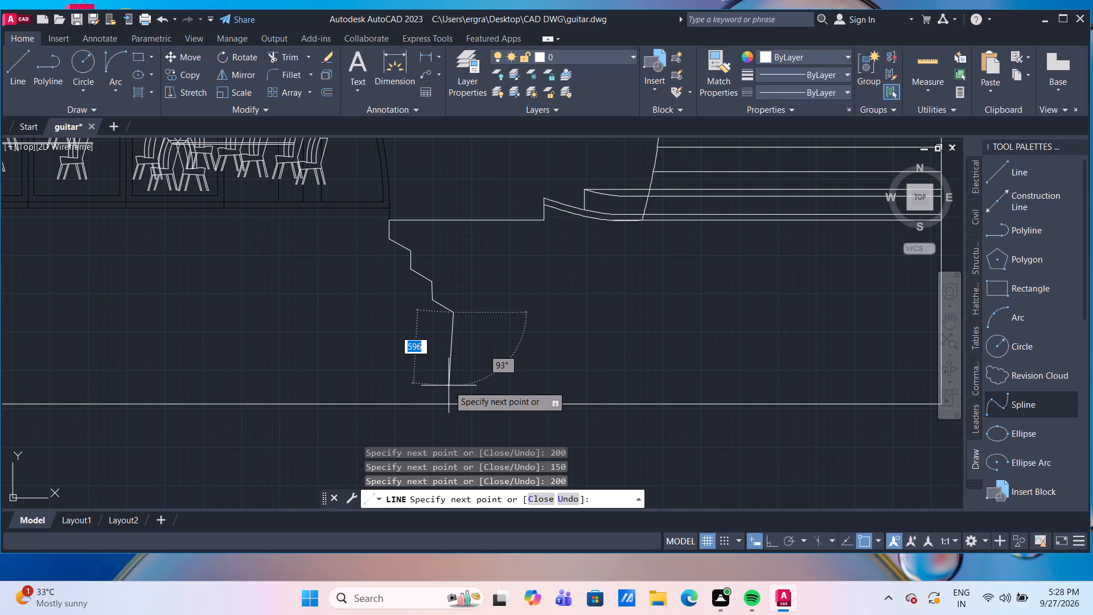
Extend the stepped line with two more steps, each a 150 vertical drop followed by a 200 segment sloping 30° down-right.
{"action": "scroll", "coordinate": [453, 380], "scroll_direction": "up", "scroll_amount": 1}
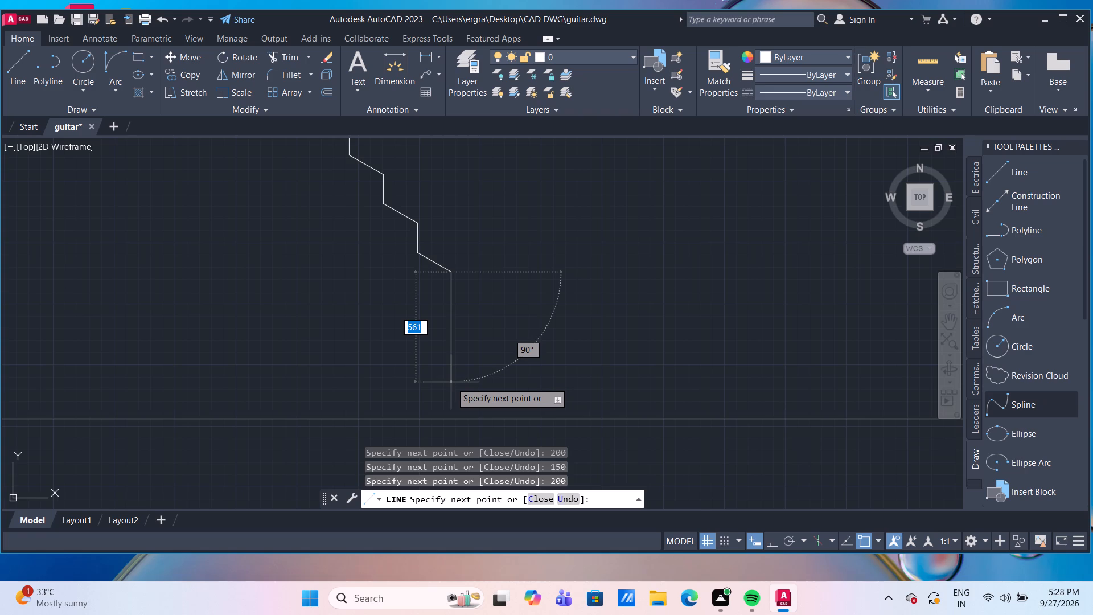
{"action": "type", "text": "150"}
{"action": "key", "text": "Return"}
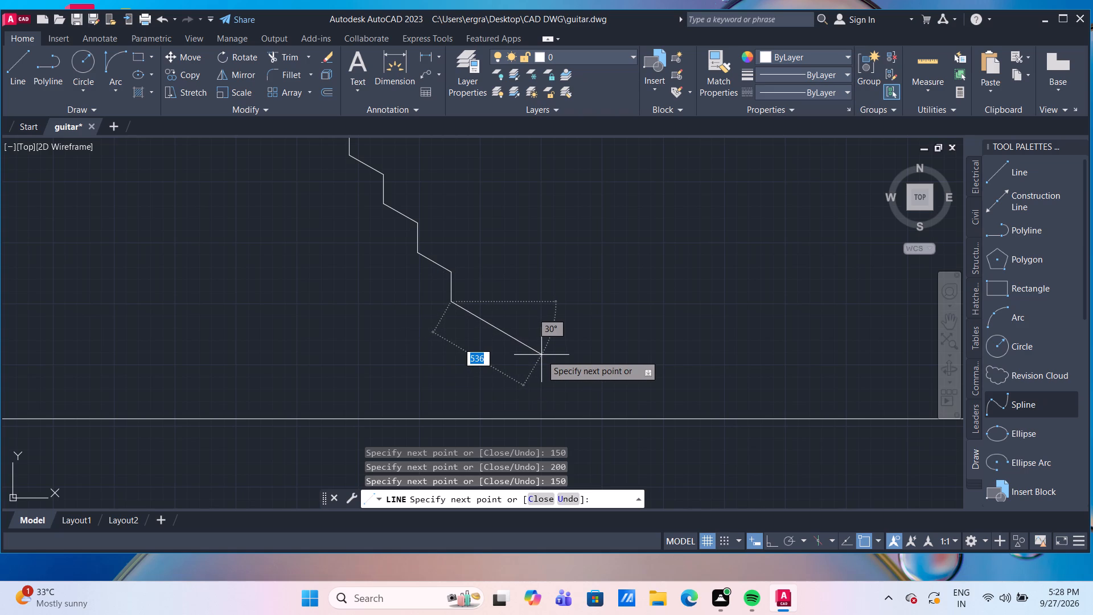
{"action": "type", "text": "200"}
{"action": "key", "text": "Return"}
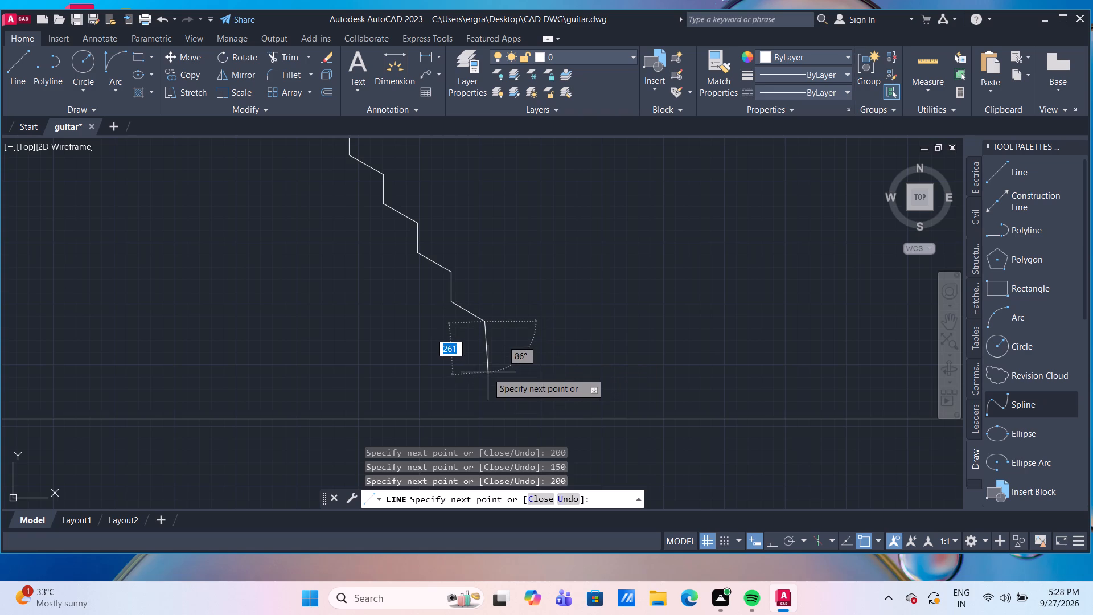
{"action": "middle_click_drag", "start_coordinate": [484, 372], "coordinate": [432, 270]}
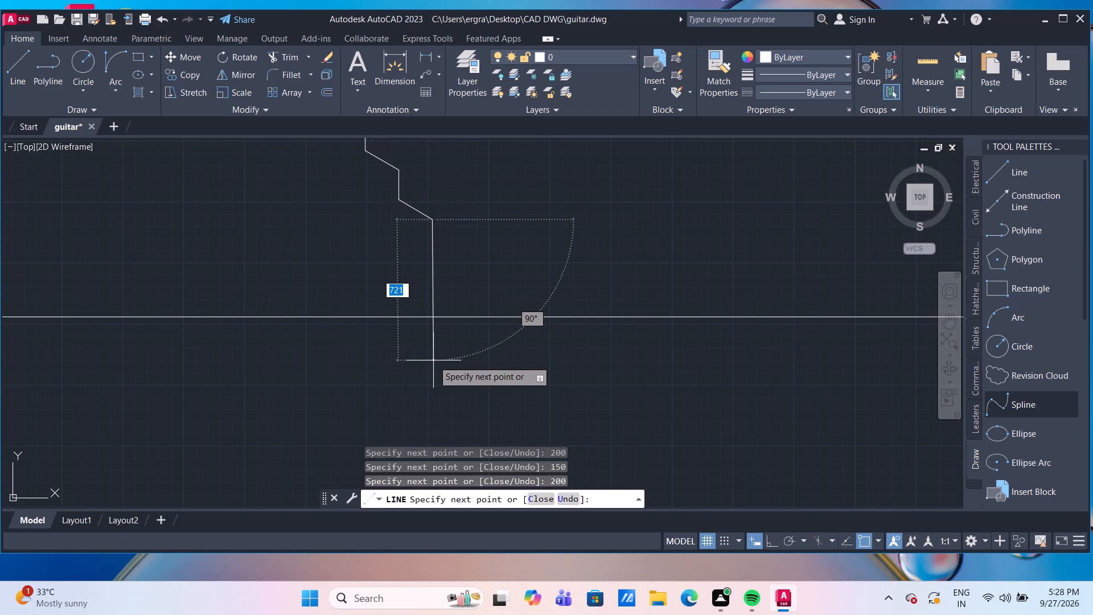
{"action": "type", "text": "150"}
{"action": "key", "text": "Return"}
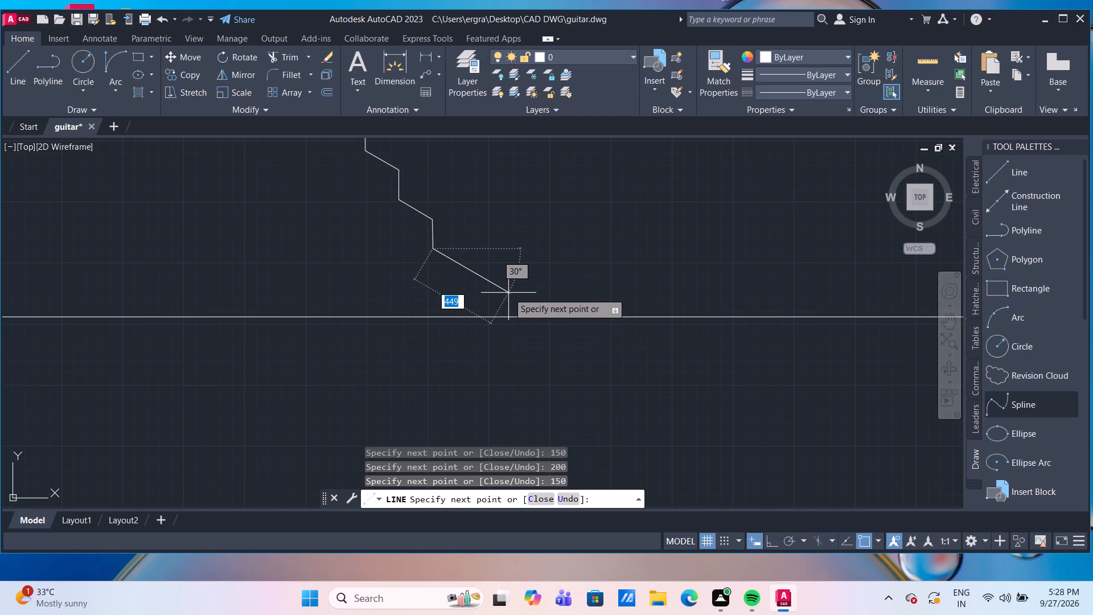
{"action": "type", "text": "200"}
{"action": "key", "text": "Return"}
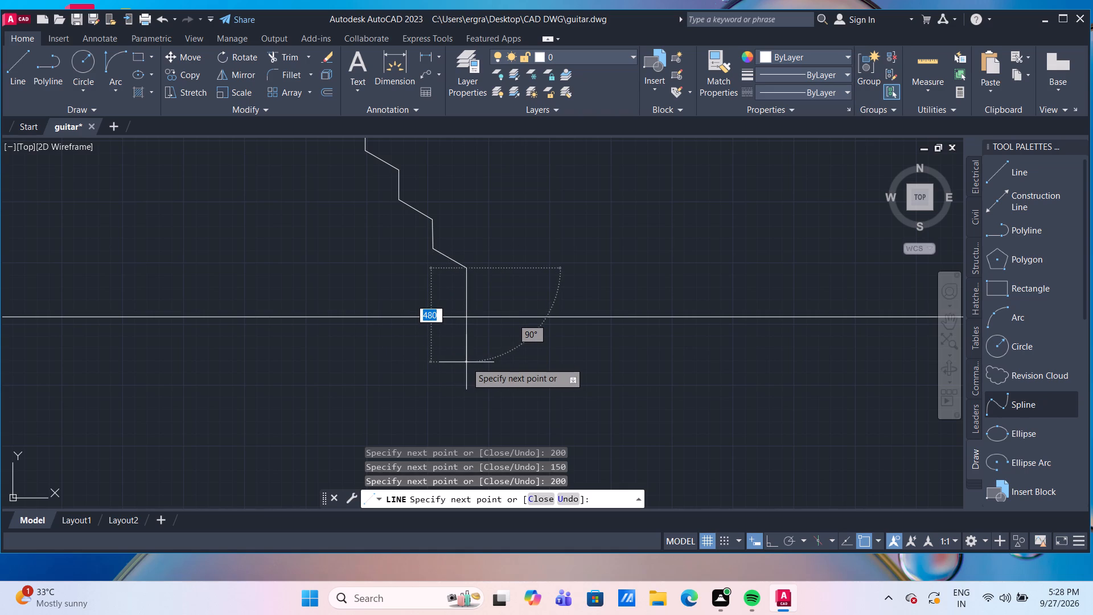
Finish the stepped line with a last 150 vertical drop and a 200 segment sloping 30° down-right to the base line.
{"action": "type", "text": "150"}
{"action": "key", "text": "Return"}
{"action": "scroll", "coordinate": [508, 309], "scroll_direction": "up", "scroll_amount": 1}
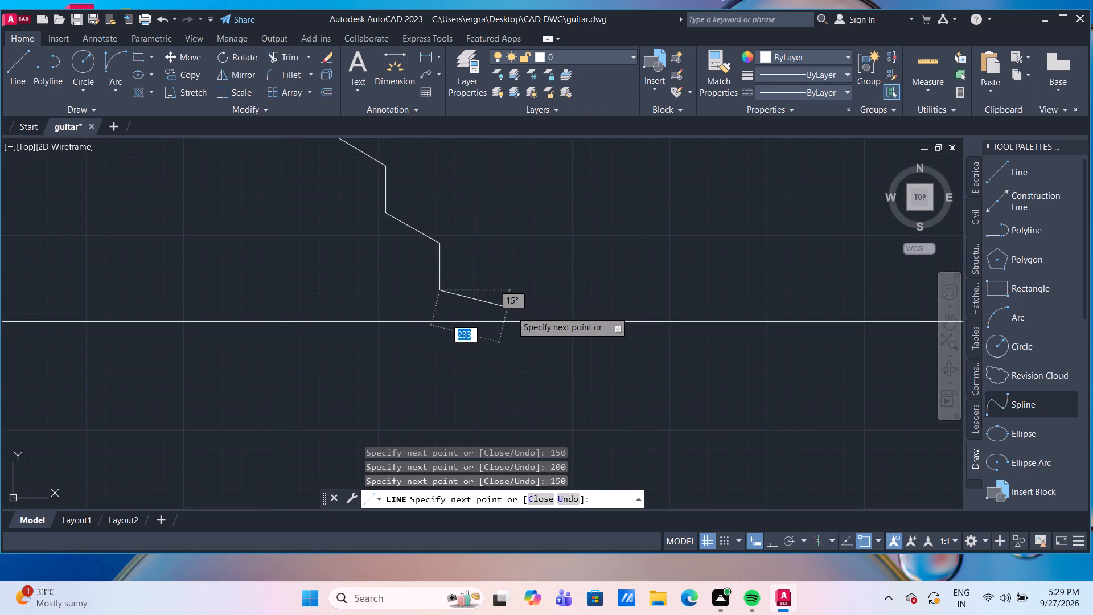
{"action": "scroll", "coordinate": [512, 311], "scroll_direction": "up", "scroll_amount": 1}
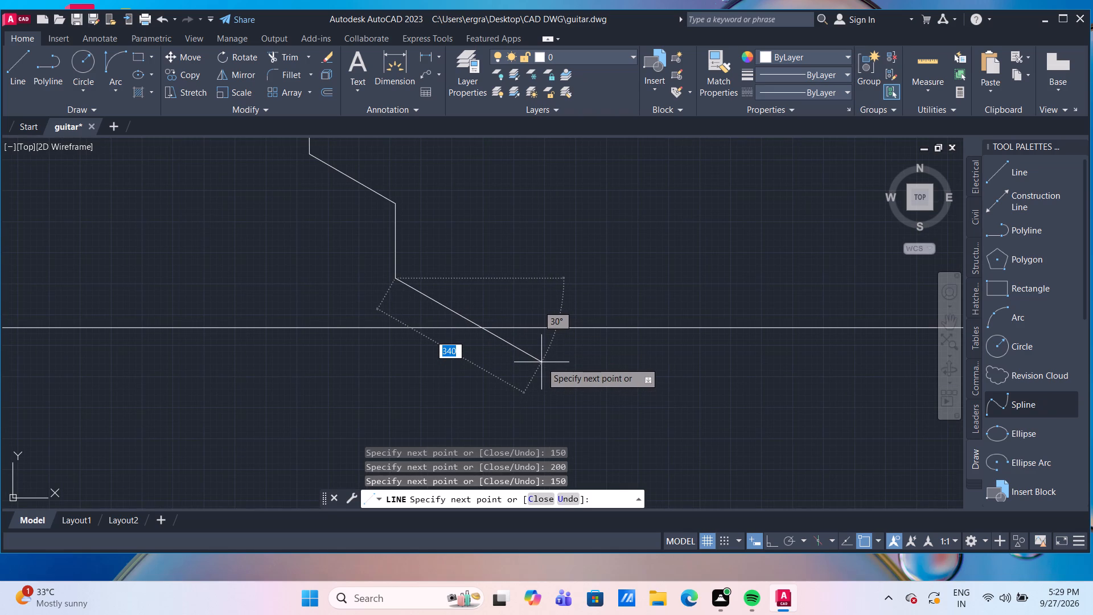
{"action": "type", "text": "200"}
{"action": "key", "text": "Return"}
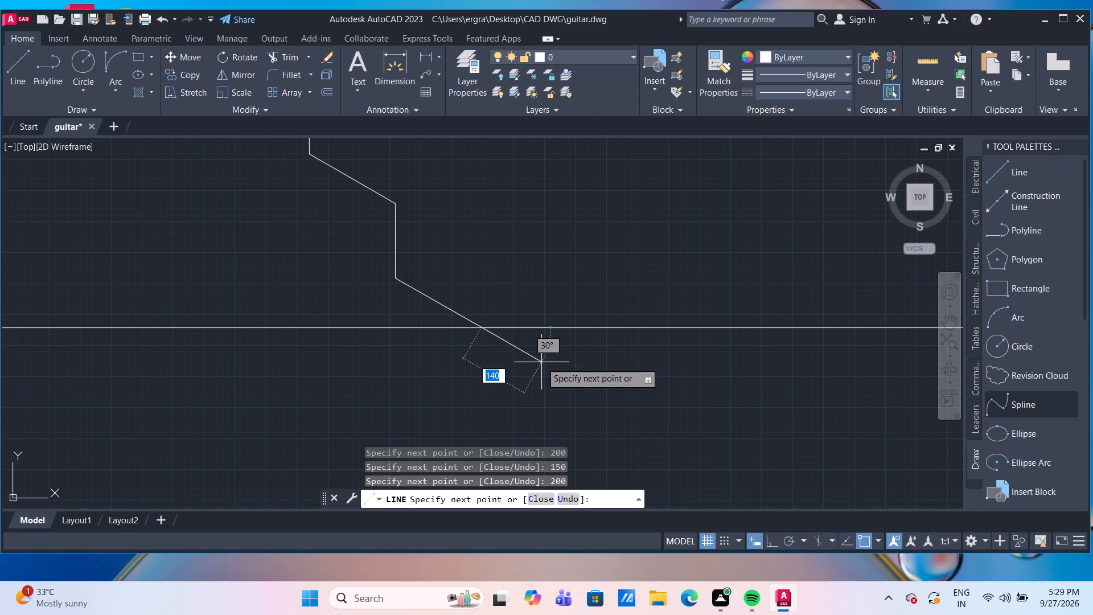
{"action": "key", "text": "Return"}
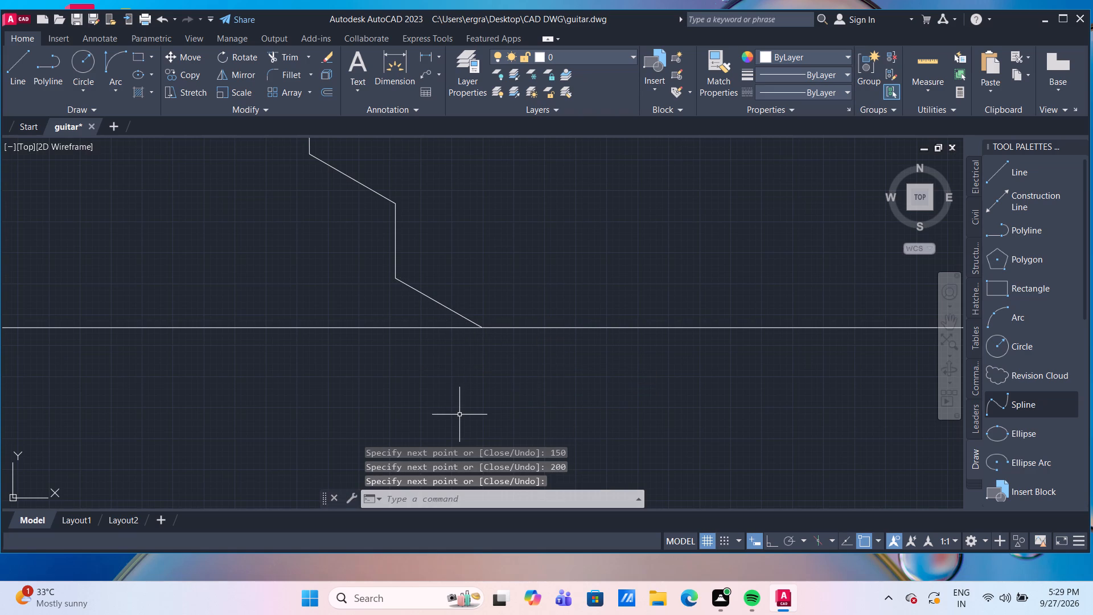
Mirror the whole stepped profile about a vertical line through its lower end, with ortho on, keeping the original.
{"action": "scroll", "coordinate": [459, 415], "scroll_direction": "down", "scroll_amount": 5}
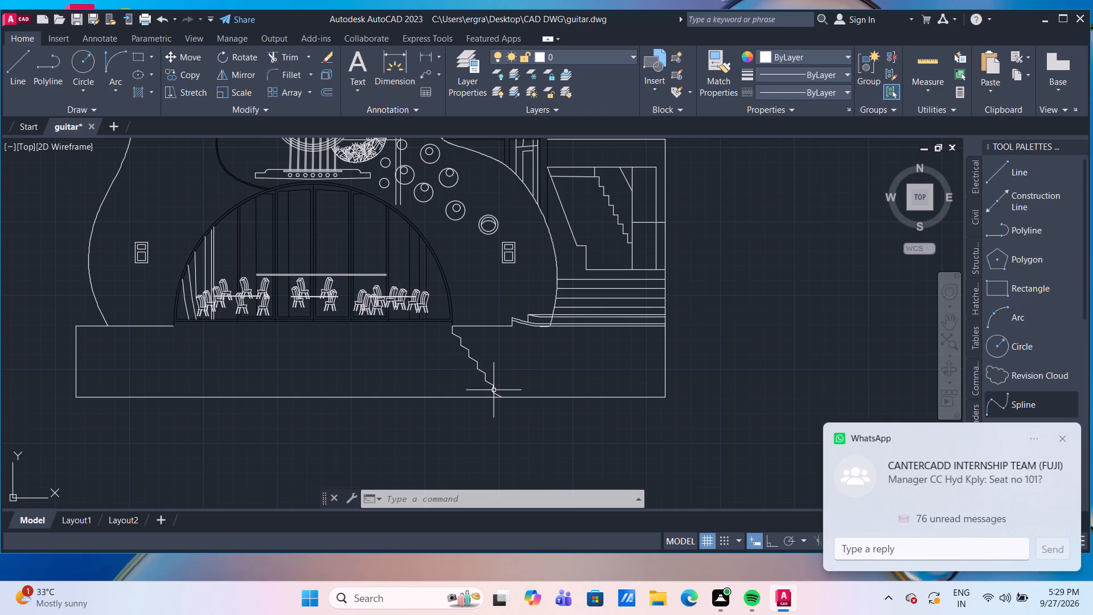
{"action": "scroll", "coordinate": [494, 404], "scroll_direction": "up", "scroll_amount": 2}
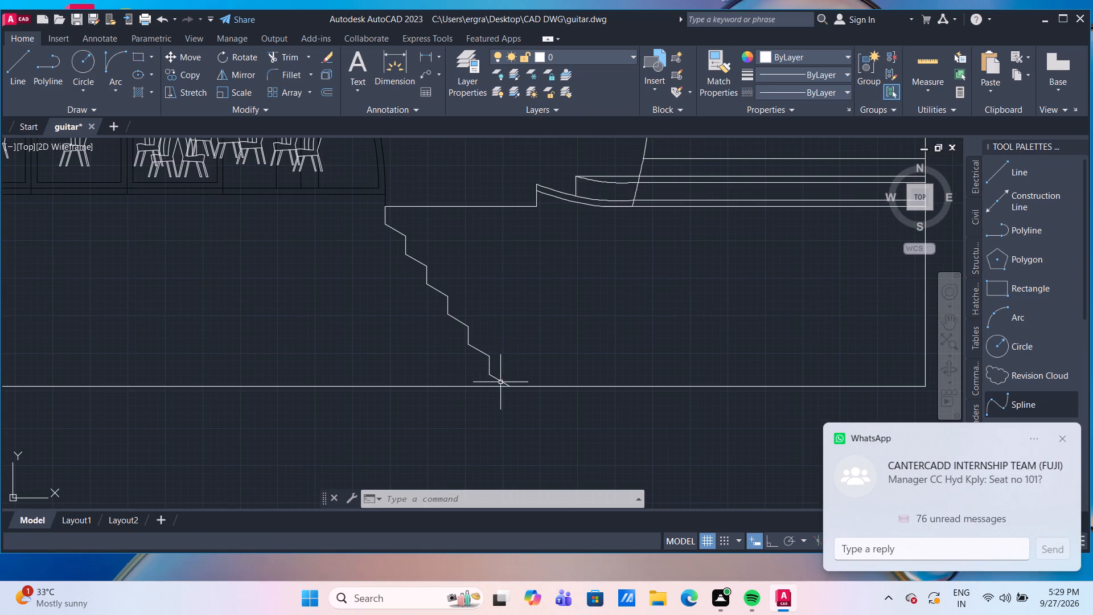
{"action": "scroll", "coordinate": [500, 382], "scroll_direction": "up", "scroll_amount": 2}
{"action": "left_click", "coordinate": [492, 387]}
{"action": "scroll", "coordinate": [419, 284], "scroll_direction": "down", "scroll_amount": 2}
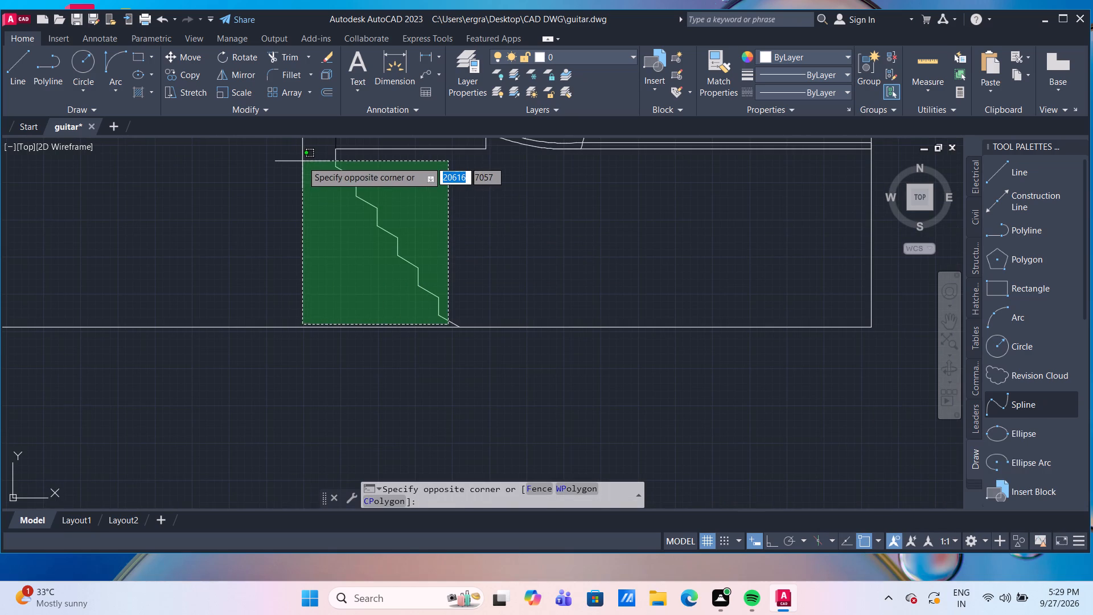
{"action": "left_click", "coordinate": [302, 161]}
{"action": "middle_click_drag", "start_coordinate": [299, 239], "coordinate": [362, 296]}
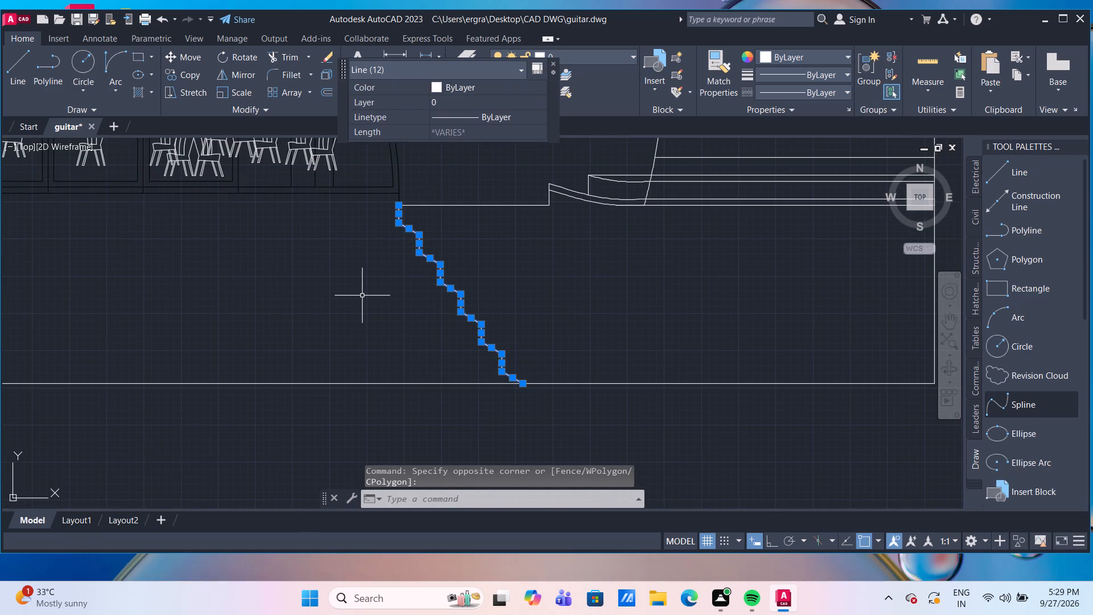
{"action": "type", "text": "mi"}
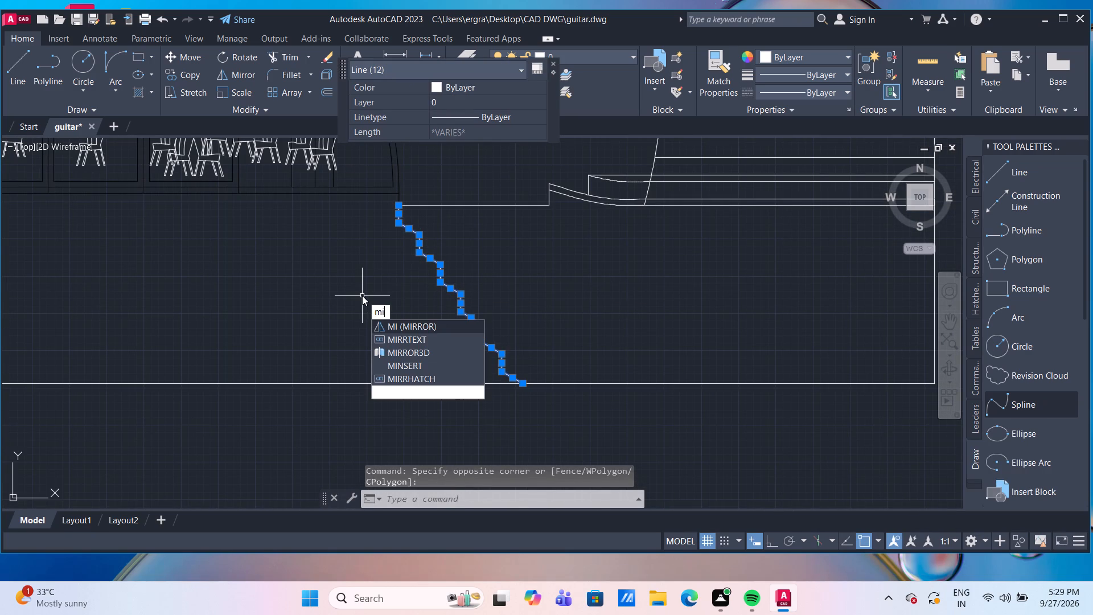
{"action": "key", "text": "Return"}
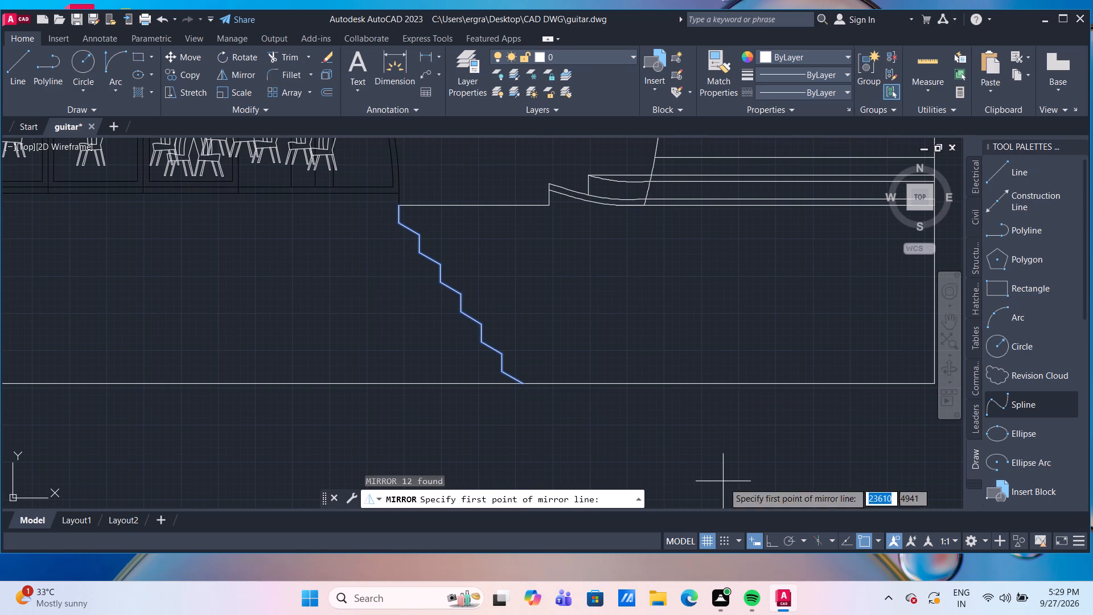
{"action": "left_click", "coordinate": [771, 545]}
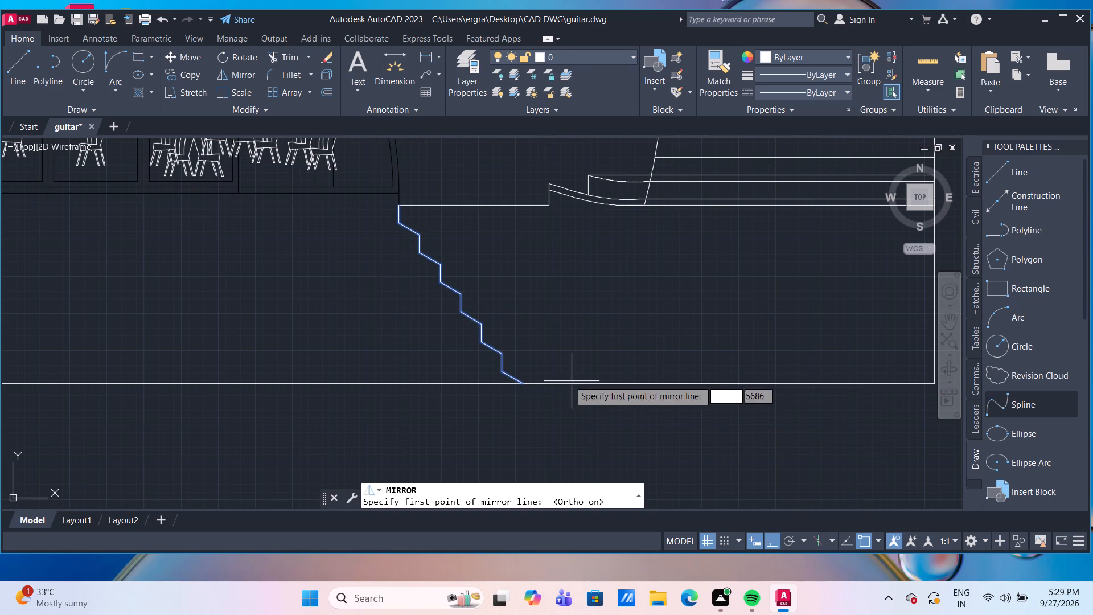
{"action": "left_click_drag", "start_coordinate": [521, 380], "coordinate": [533, 384]}
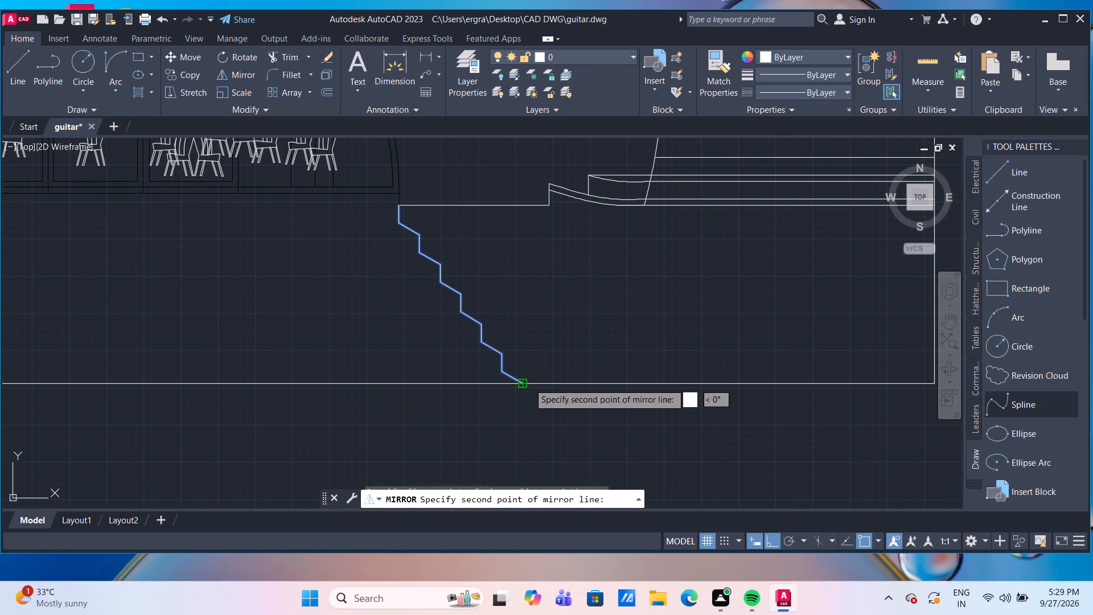
{"action": "left_click", "coordinate": [550, 260]}
{"action": "left_click_drag", "start_coordinate": [581, 307], "coordinate": [550, 260]}
Move all 12 lines of the mirrored stepped profile from its top end to the ground line's end at the arch's left corner.
{"action": "scroll", "coordinate": [672, 228], "scroll_direction": "up", "scroll_amount": 2}
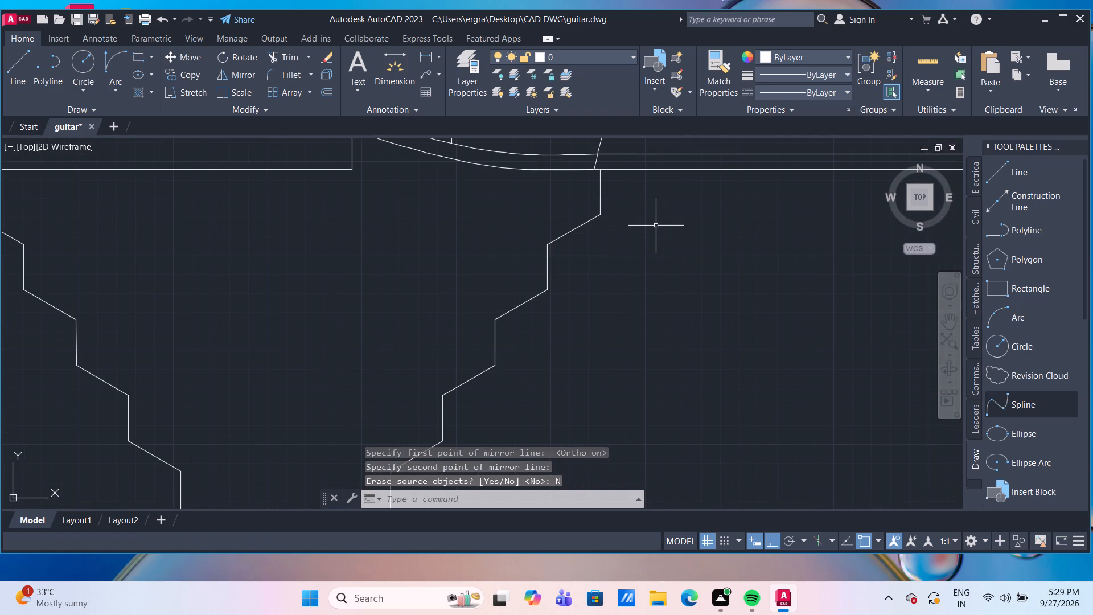
{"action": "left_click", "coordinate": [654, 233]}
{"action": "left_click", "coordinate": [550, 199]}
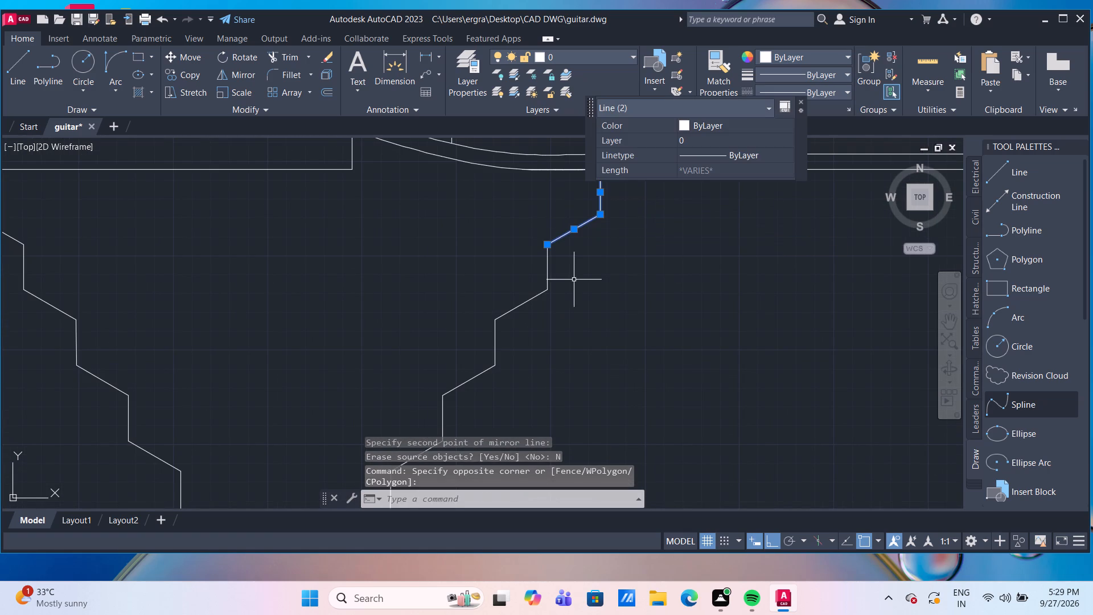
{"action": "left_click_drag", "start_coordinate": [581, 318], "coordinate": [558, 291]}
{"action": "left_click", "coordinate": [424, 214]}
{"action": "scroll", "coordinate": [484, 310], "scroll_direction": "down", "scroll_amount": 2}
{"action": "middle_click_drag", "start_coordinate": [499, 350], "coordinate": [502, 297]}
{"action": "left_click", "coordinate": [490, 285]}
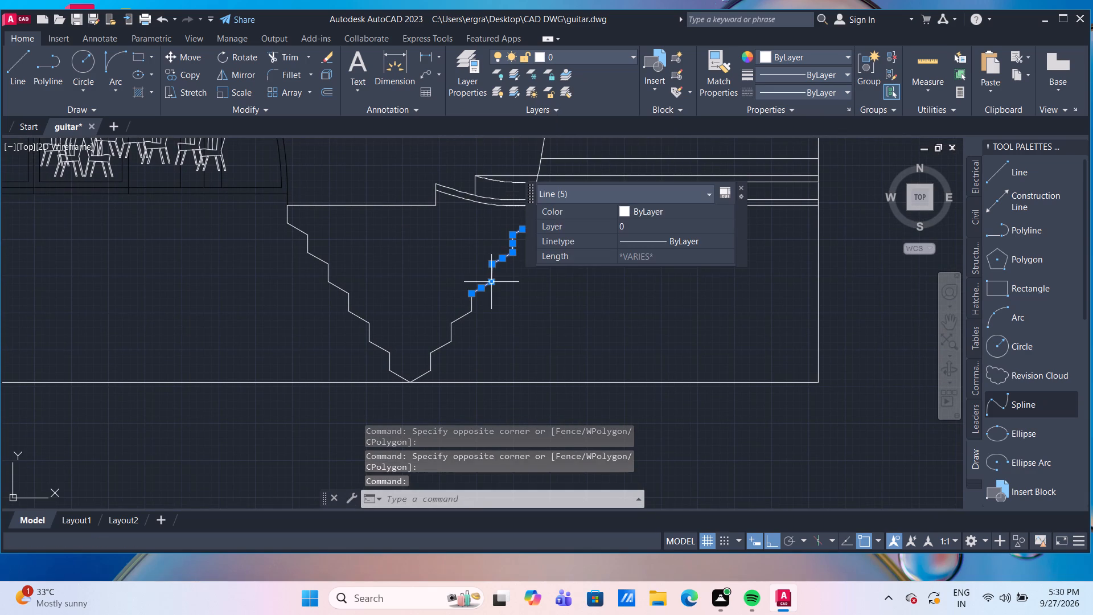
{"action": "scroll", "coordinate": [492, 273], "scroll_direction": "up", "scroll_amount": 2}
{"action": "left_click", "coordinate": [486, 268]}
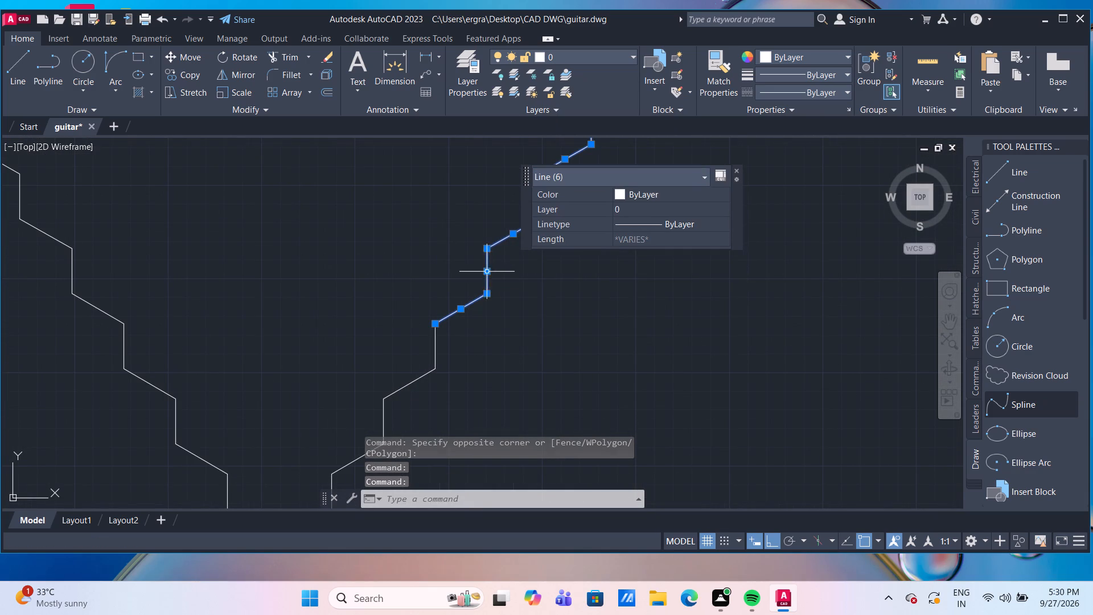
{"action": "scroll", "coordinate": [491, 300], "scroll_direction": "down", "scroll_amount": 2}
{"action": "middle_click_drag", "start_coordinate": [488, 321], "coordinate": [408, 232]}
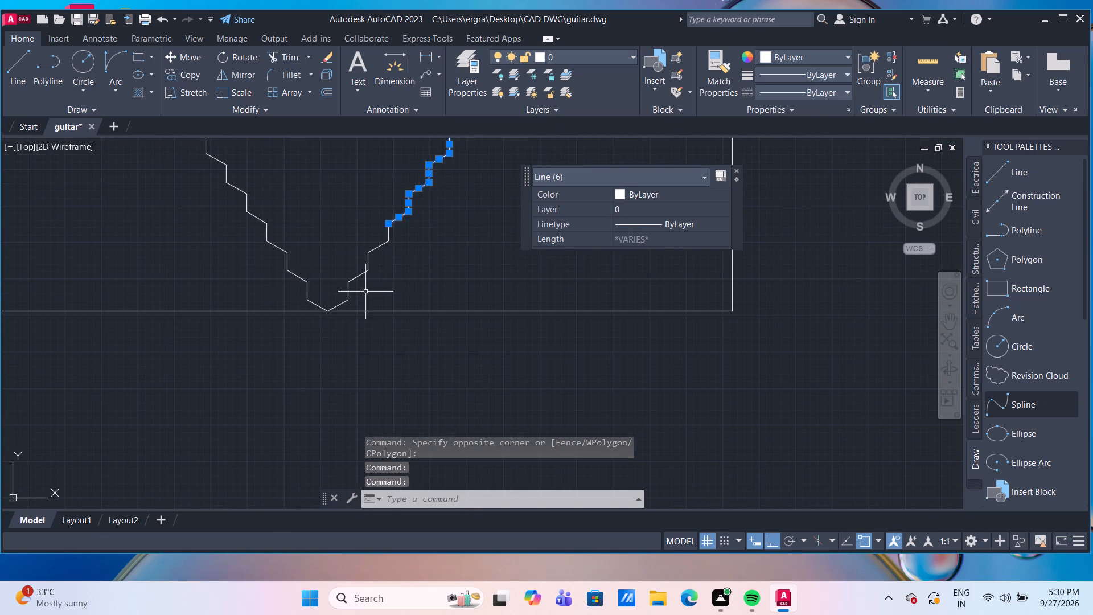
{"action": "scroll", "coordinate": [365, 292], "scroll_direction": "up", "scroll_amount": 2}
{"action": "left_click", "coordinate": [418, 312]}
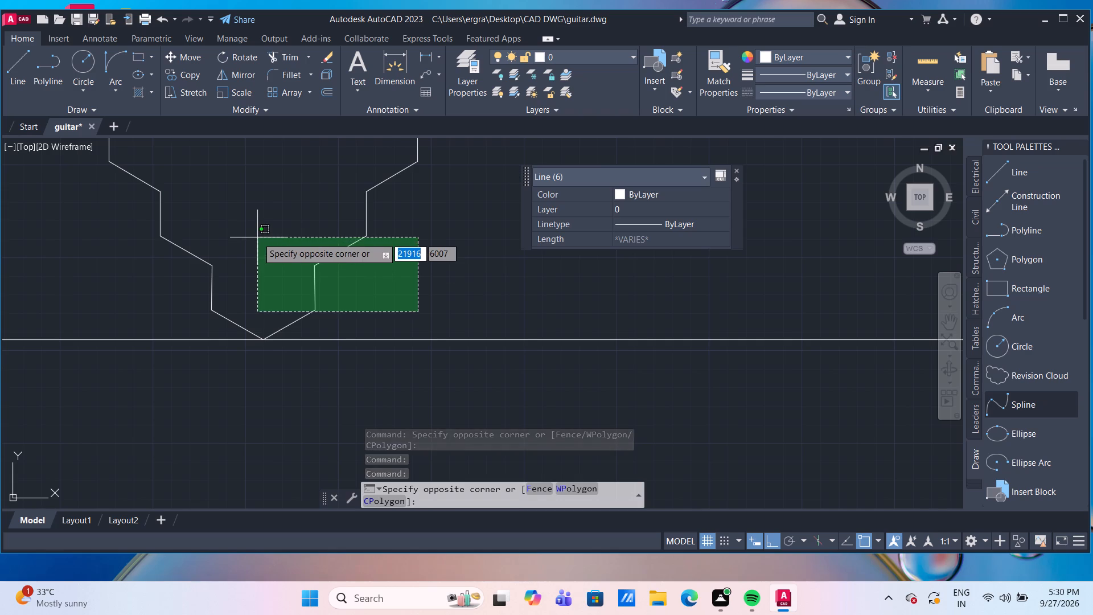
{"action": "left_click", "coordinate": [258, 235]}
{"action": "scroll", "coordinate": [452, 293], "scroll_direction": "down", "scroll_amount": 1}
{"action": "middle_click_drag", "start_coordinate": [452, 293], "coordinate": [396, 389]}
{"action": "left_click_drag", "start_coordinate": [412, 345], "coordinate": [398, 320]}
{"action": "left_click", "coordinate": [328, 257]}
{"action": "scroll", "coordinate": [328, 275], "scroll_direction": "down", "scroll_amount": 2}
{"action": "middle_click_drag", "start_coordinate": [328, 281], "coordinate": [437, 387]}
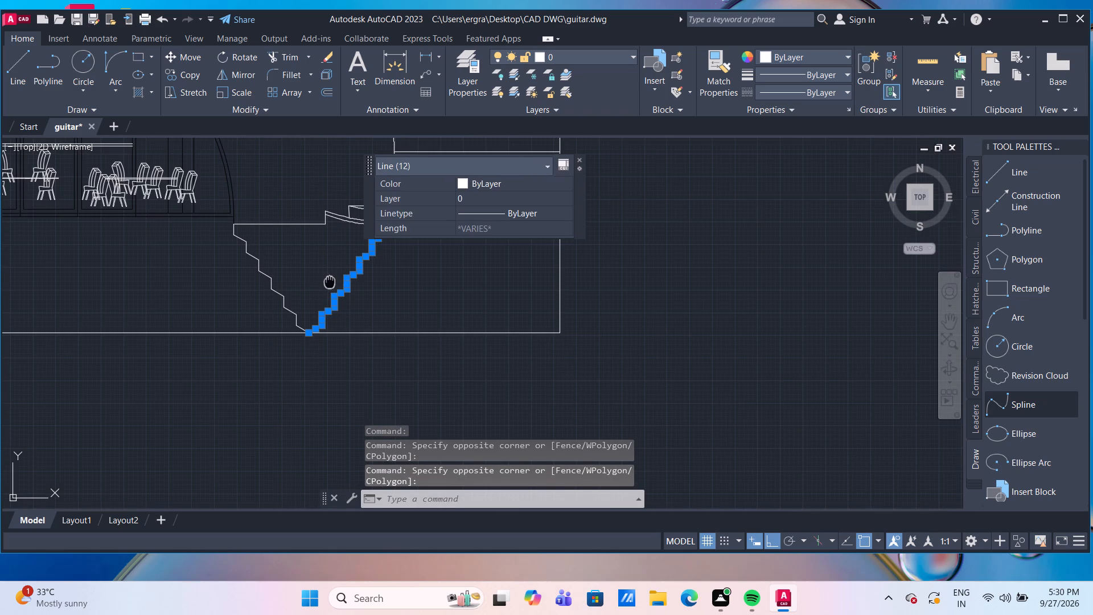
{"action": "scroll", "coordinate": [573, 364], "scroll_direction": "down", "scroll_amount": 1}
{"action": "key", "text": "m"}
{"action": "key", "text": "Return"}
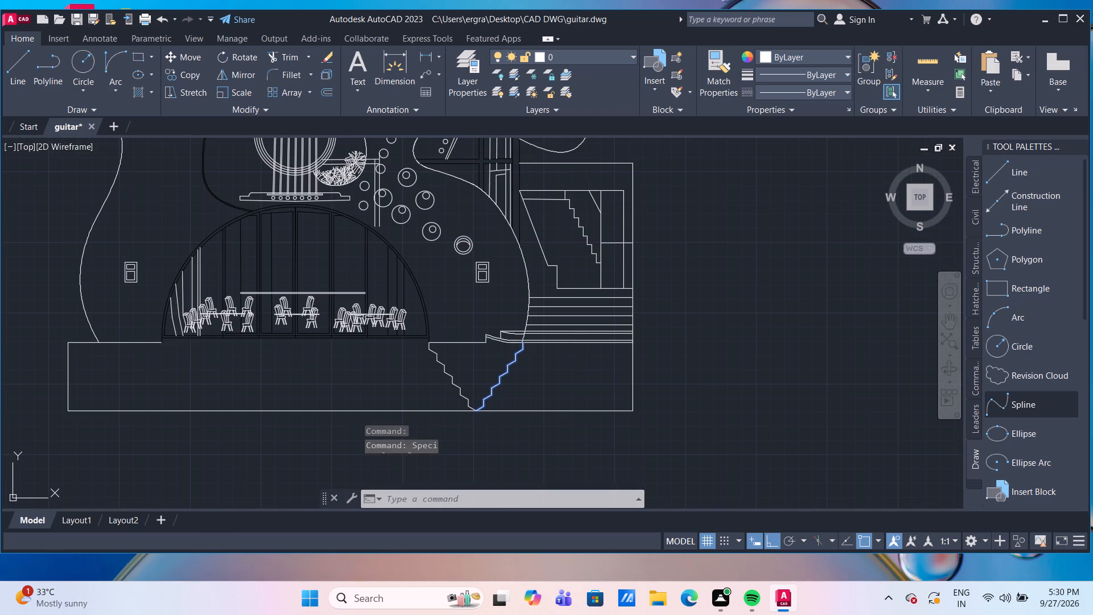
{"action": "scroll", "coordinate": [509, 317], "scroll_direction": "up", "scroll_amount": 3}
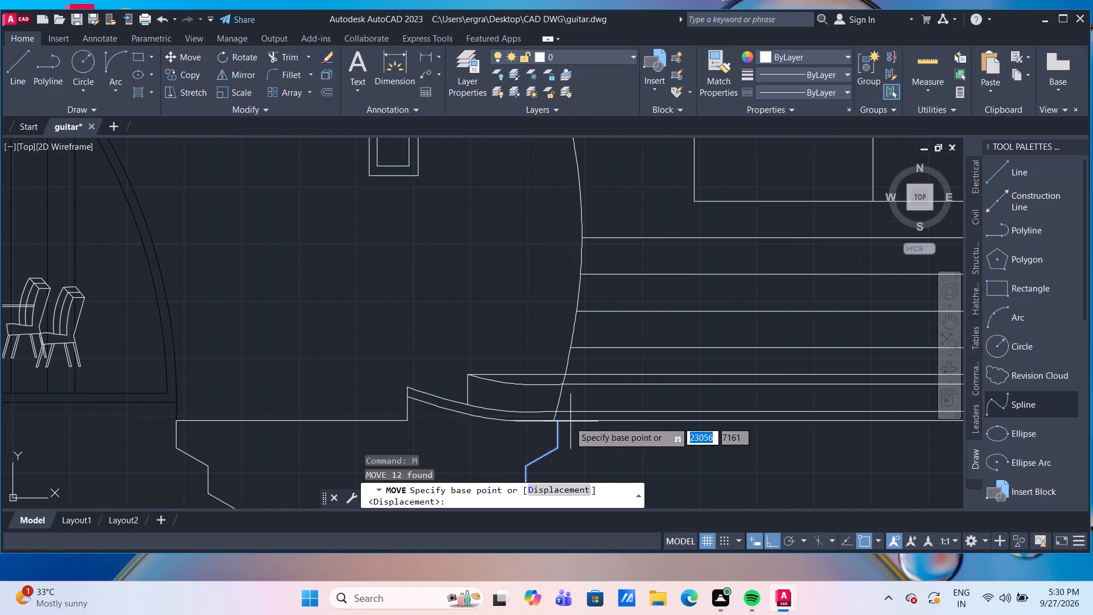
{"action": "scroll", "coordinate": [557, 420], "scroll_direction": "up", "scroll_amount": 3}
{"action": "left_click", "coordinate": [549, 428]}
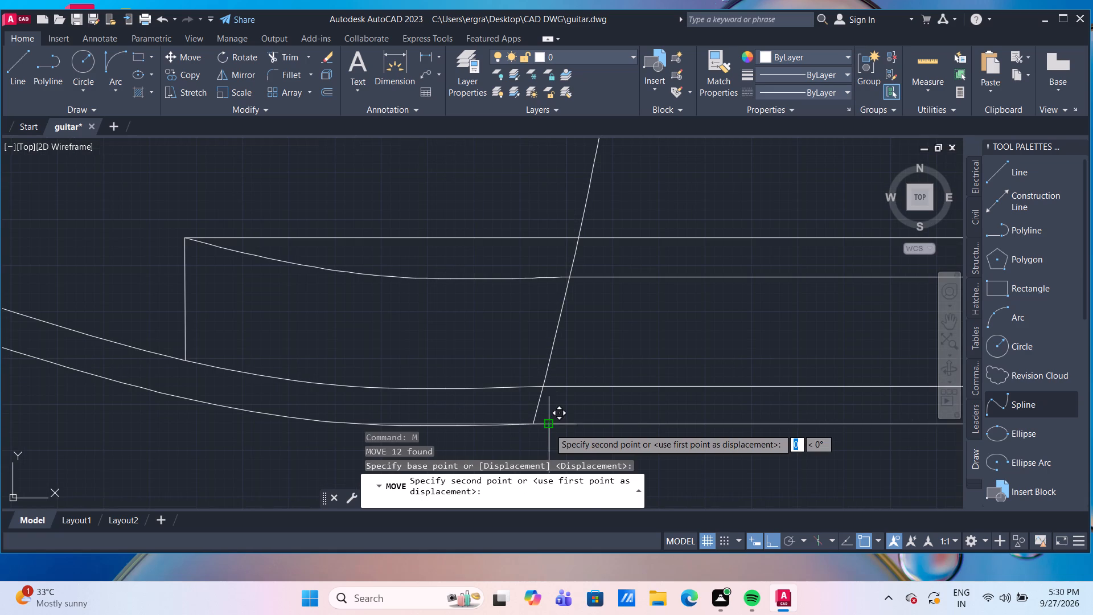
{"action": "scroll", "coordinate": [549, 428], "scroll_direction": "down", "scroll_amount": 3}
{"action": "scroll", "coordinate": [564, 382], "scroll_direction": "down", "scroll_amount": 4}
{"action": "scroll", "coordinate": [349, 394], "scroll_direction": "up", "scroll_amount": 1}
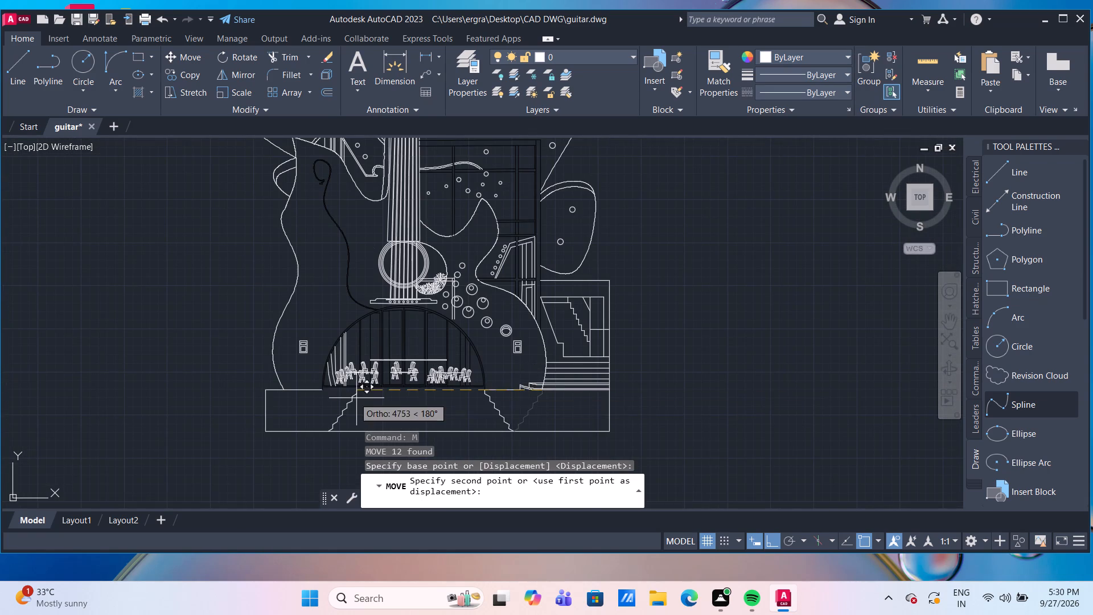
{"action": "scroll", "coordinate": [315, 380], "scroll_direction": "up", "scroll_amount": 3}
{"action": "scroll", "coordinate": [254, 410], "scroll_direction": "up", "scroll_amount": 3}
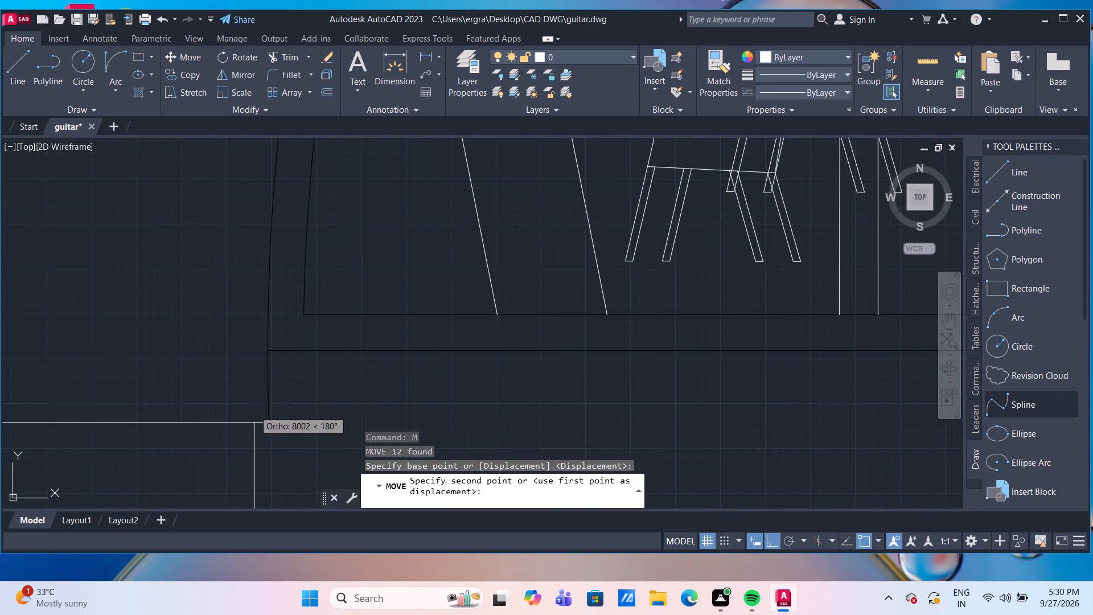
{"action": "left_click", "coordinate": [270, 425]}
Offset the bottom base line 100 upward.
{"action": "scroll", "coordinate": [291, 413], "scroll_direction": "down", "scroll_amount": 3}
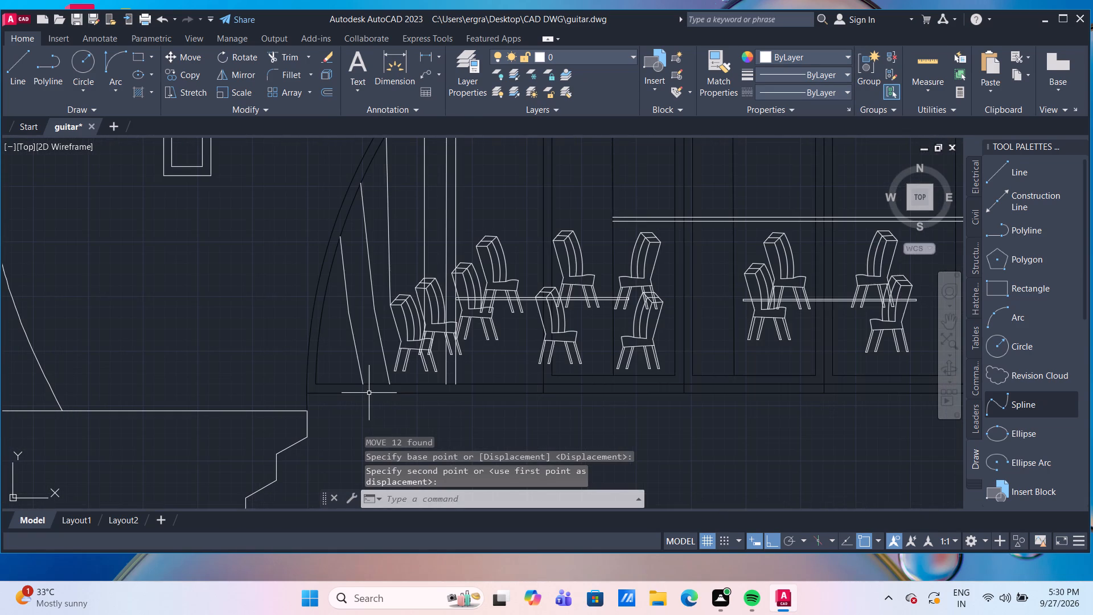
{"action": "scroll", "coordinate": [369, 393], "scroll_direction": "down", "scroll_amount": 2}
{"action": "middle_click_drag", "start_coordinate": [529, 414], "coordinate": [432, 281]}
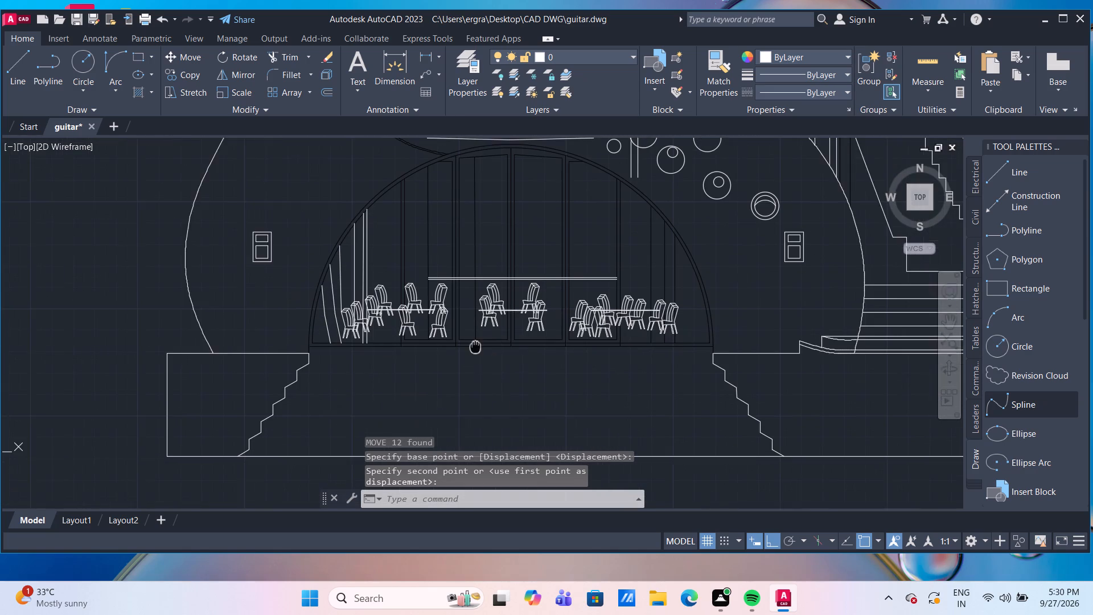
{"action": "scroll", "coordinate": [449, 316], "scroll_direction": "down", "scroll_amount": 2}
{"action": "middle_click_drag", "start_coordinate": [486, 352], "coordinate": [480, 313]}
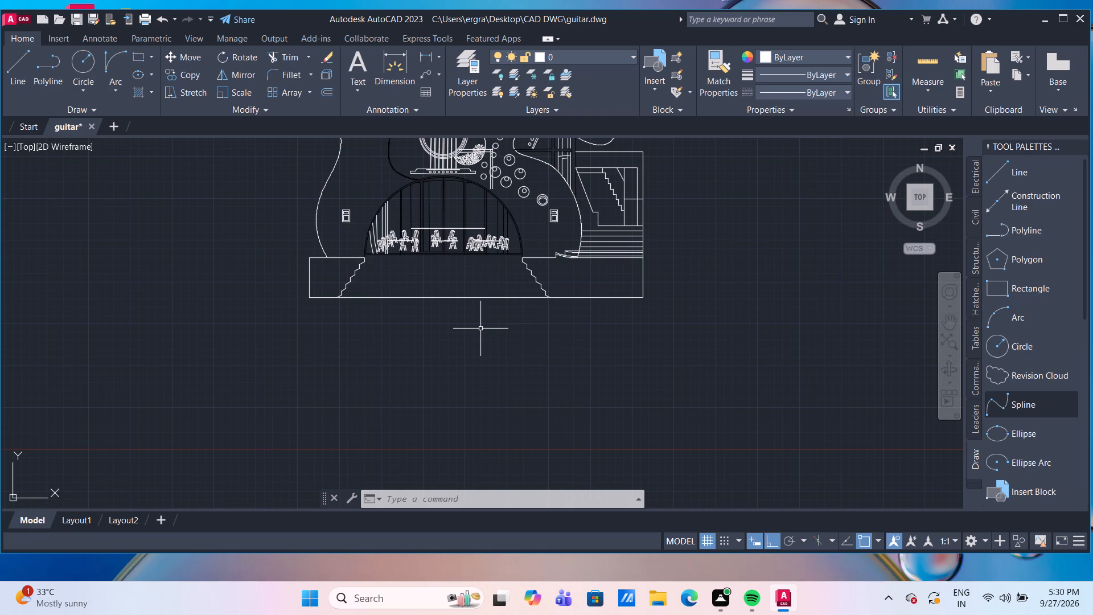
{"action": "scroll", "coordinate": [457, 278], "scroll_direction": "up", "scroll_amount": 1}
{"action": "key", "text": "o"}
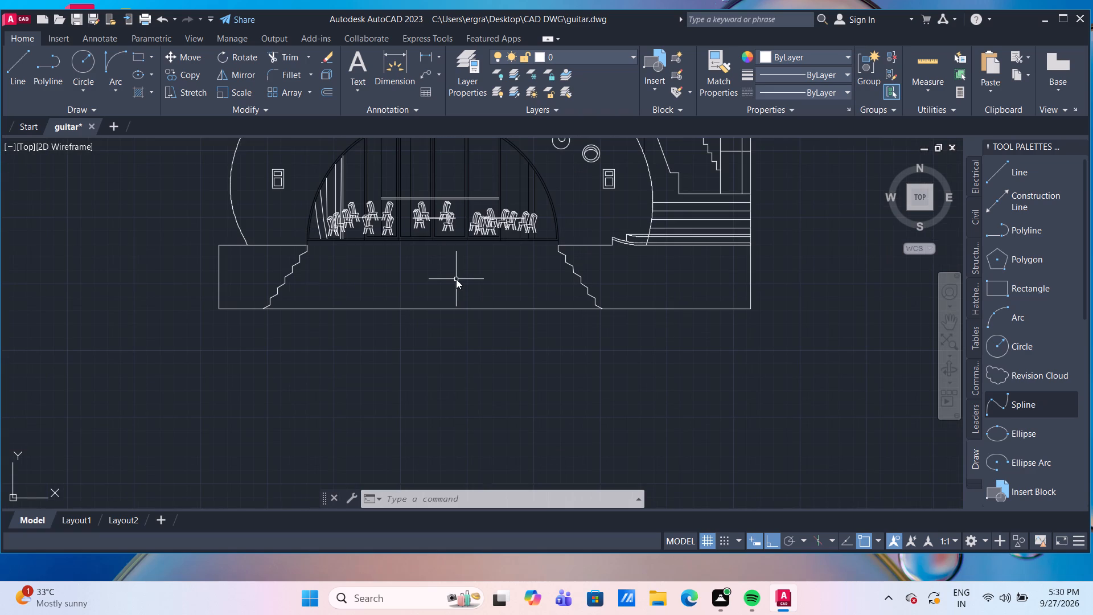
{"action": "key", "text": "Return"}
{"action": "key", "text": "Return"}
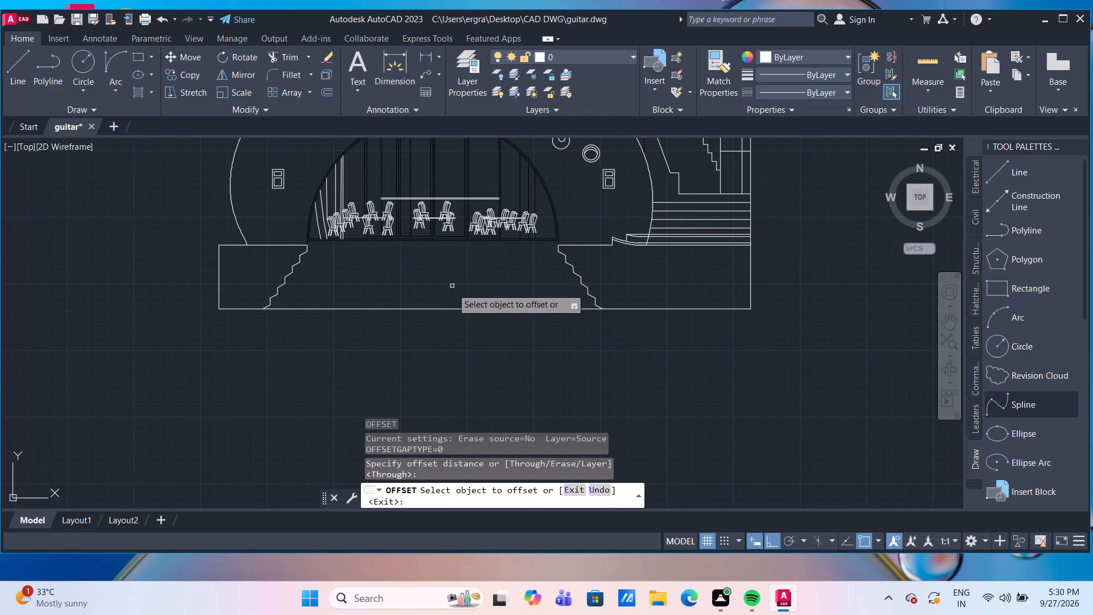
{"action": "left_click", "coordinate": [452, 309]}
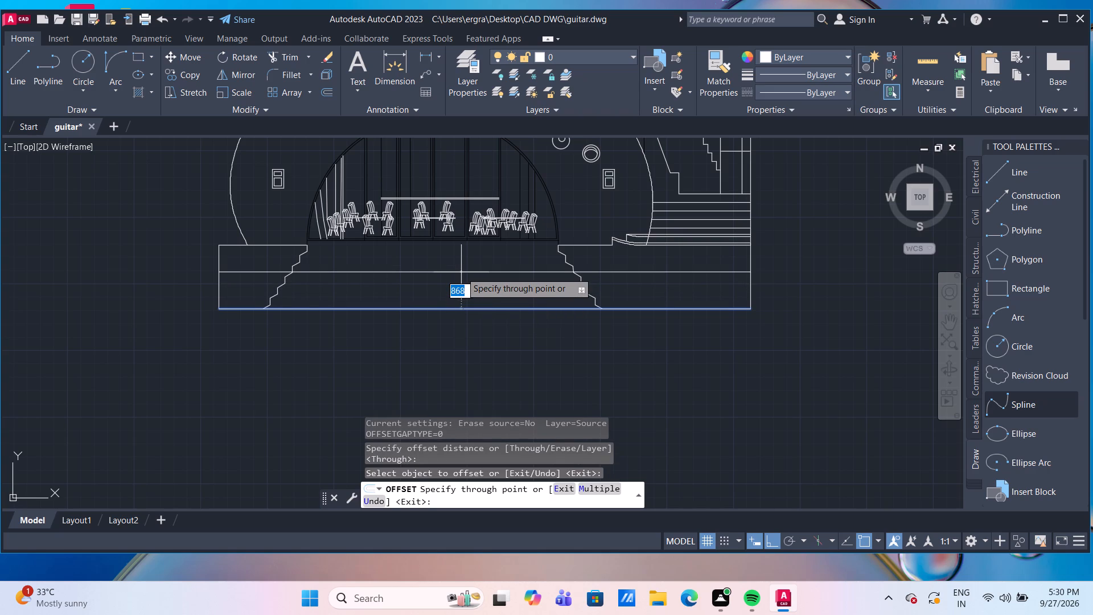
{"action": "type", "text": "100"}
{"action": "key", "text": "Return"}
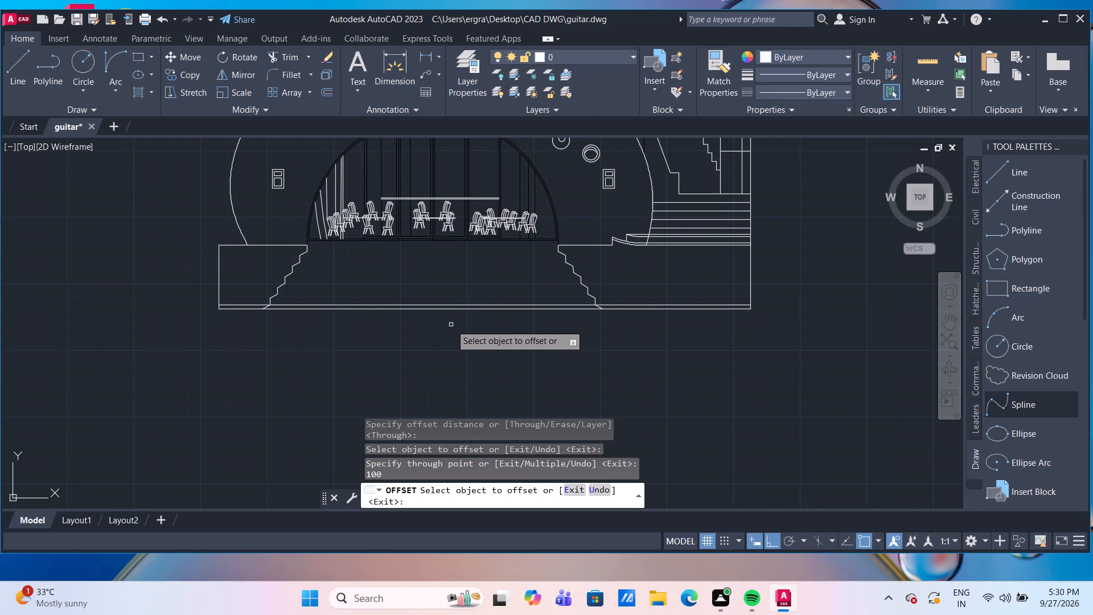
Offset the bottom base line 1000 upward, then offset that copy 250 downward.
{"action": "left_click", "coordinate": [453, 310]}
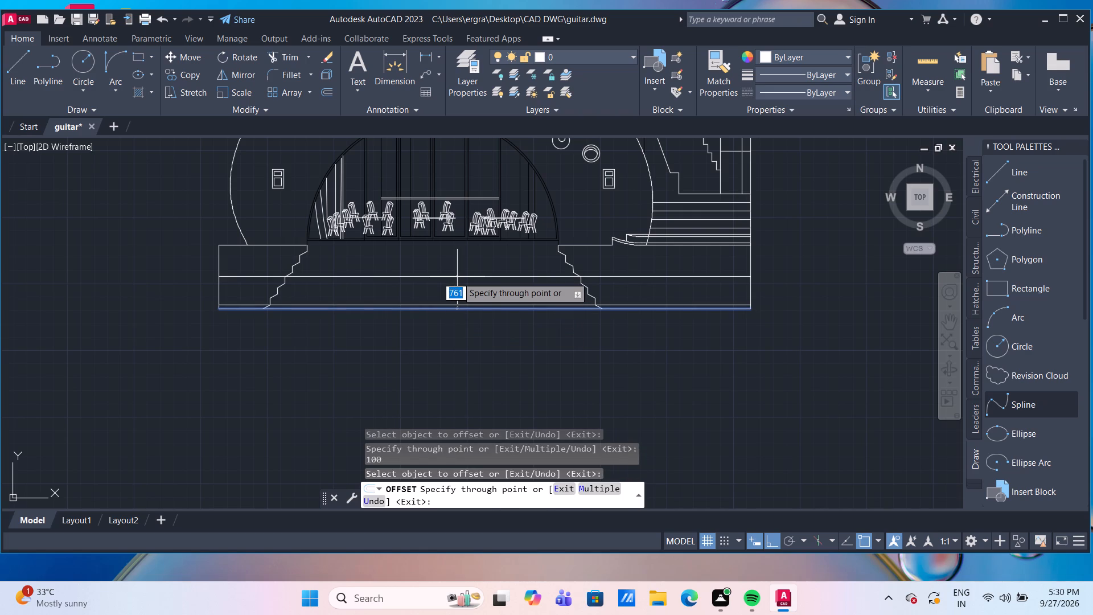
{"action": "type", "text": "1000"}
{"action": "key", "text": "Return"}
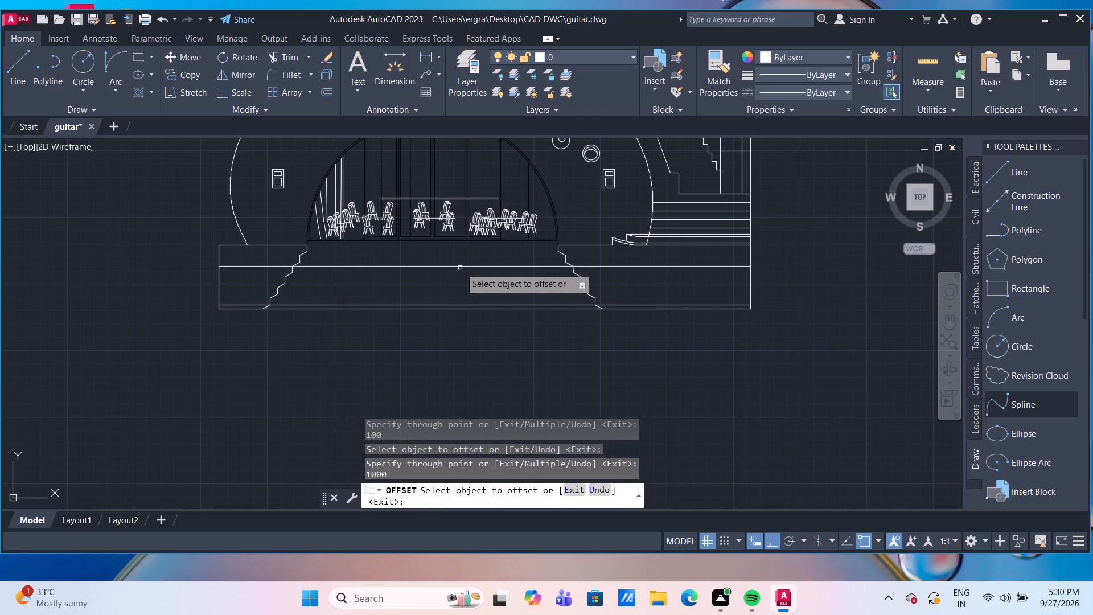
{"action": "left_click", "coordinate": [460, 268]}
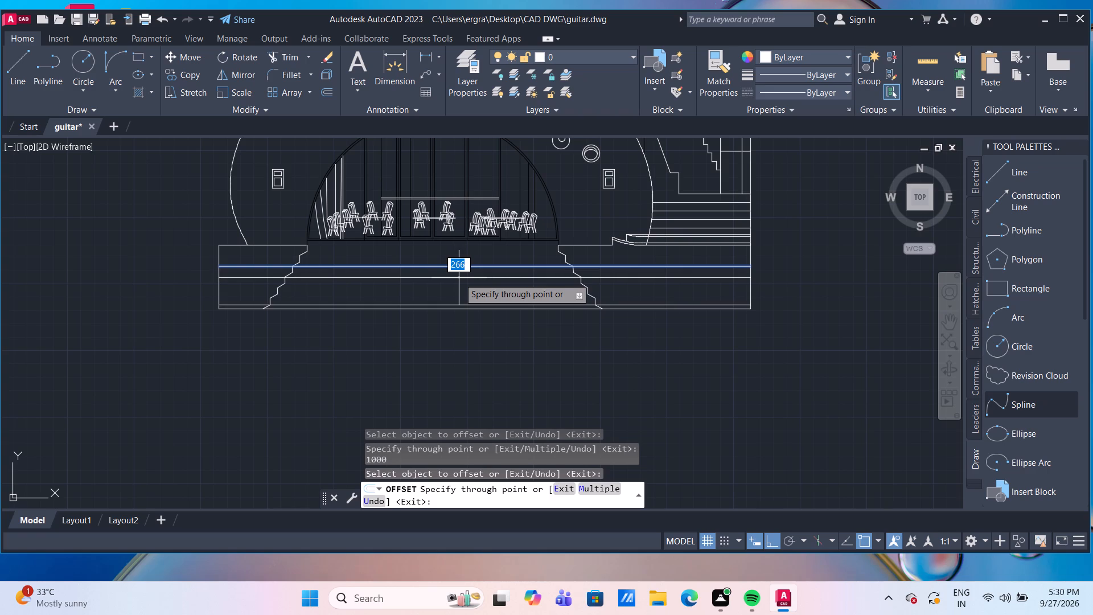
{"action": "type", "text": "25"}
{"action": "key", "text": "0"}
{"action": "key", "text": "Return"}
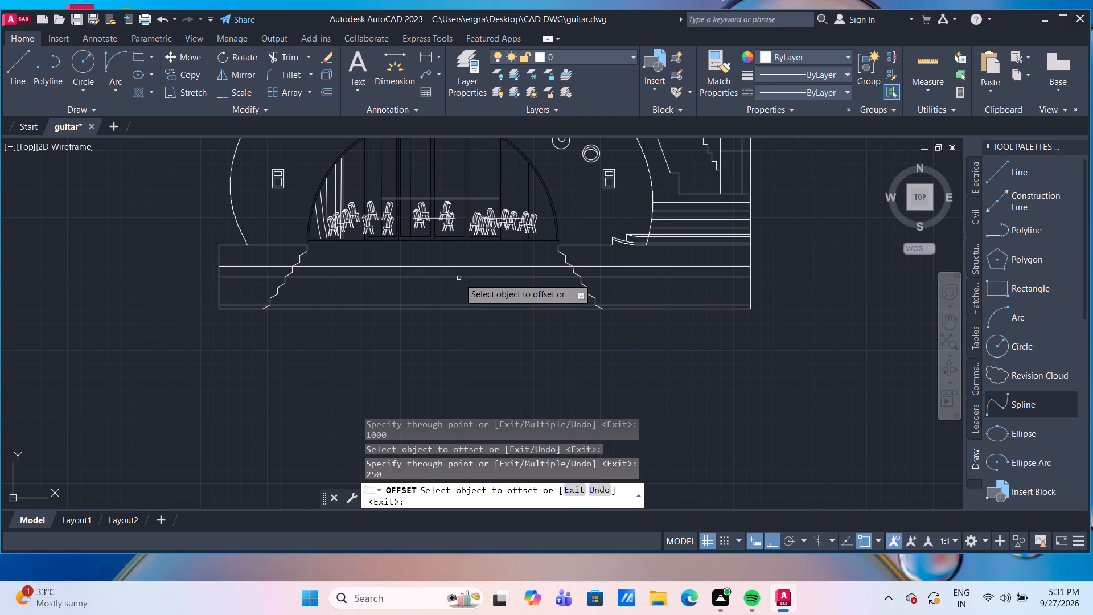
{"action": "key", "text": "Escape"}
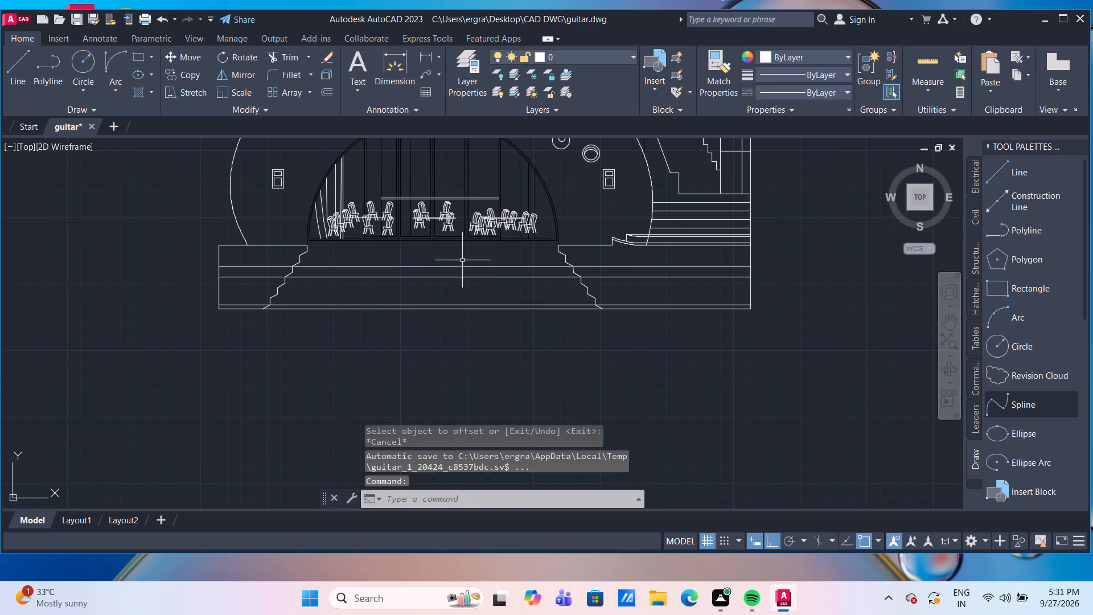
Delete the horizontal lines at 1000 and 100 above the base line, keeping the one between them.
{"action": "left_click", "coordinate": [464, 267]}
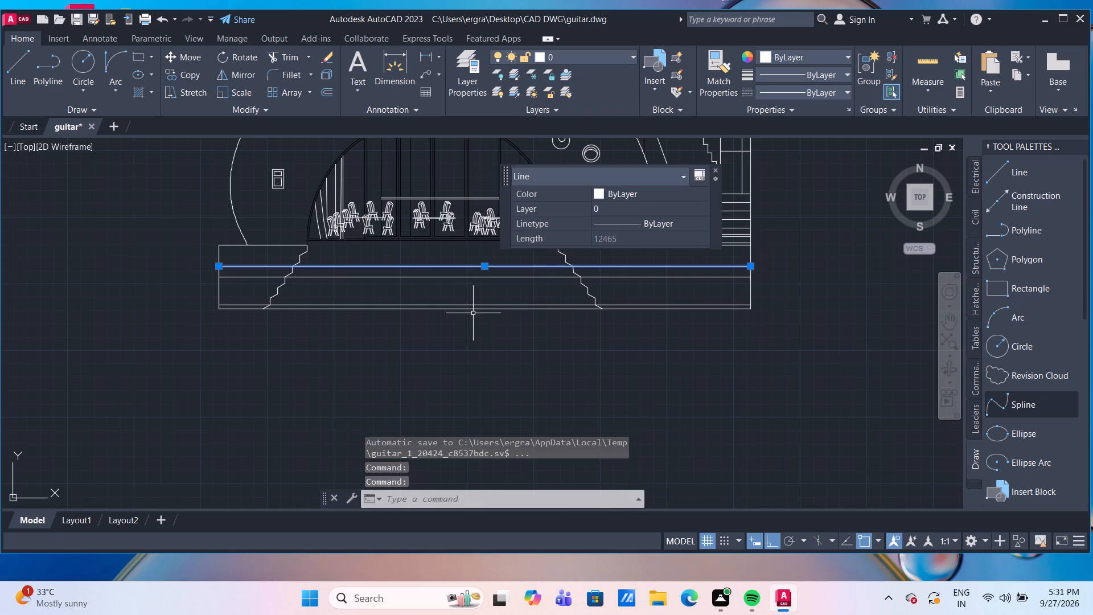
{"action": "scroll", "coordinate": [473, 313], "scroll_direction": "up", "scroll_amount": 2}
{"action": "scroll", "coordinate": [473, 313], "scroll_direction": "down", "scroll_amount": 1}
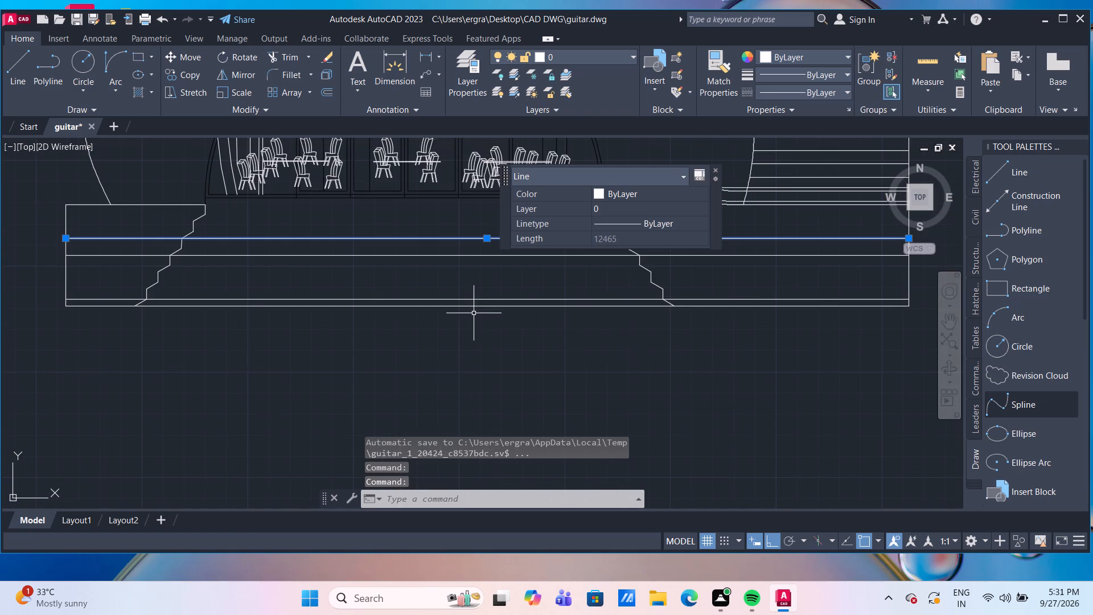
{"action": "left_click", "coordinate": [474, 300]}
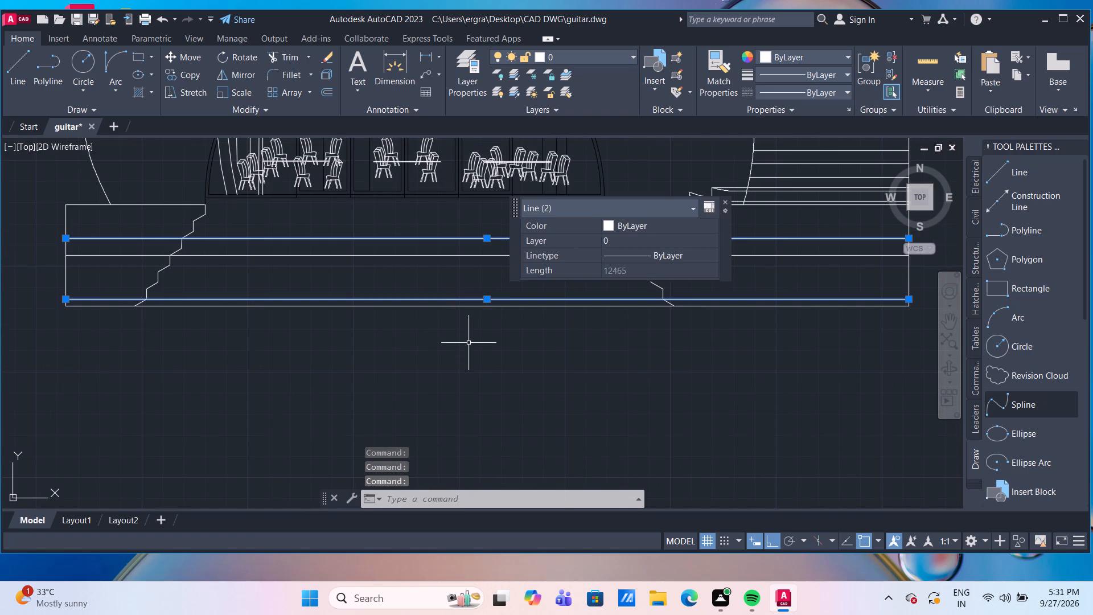
{"action": "key", "text": "Delete"}
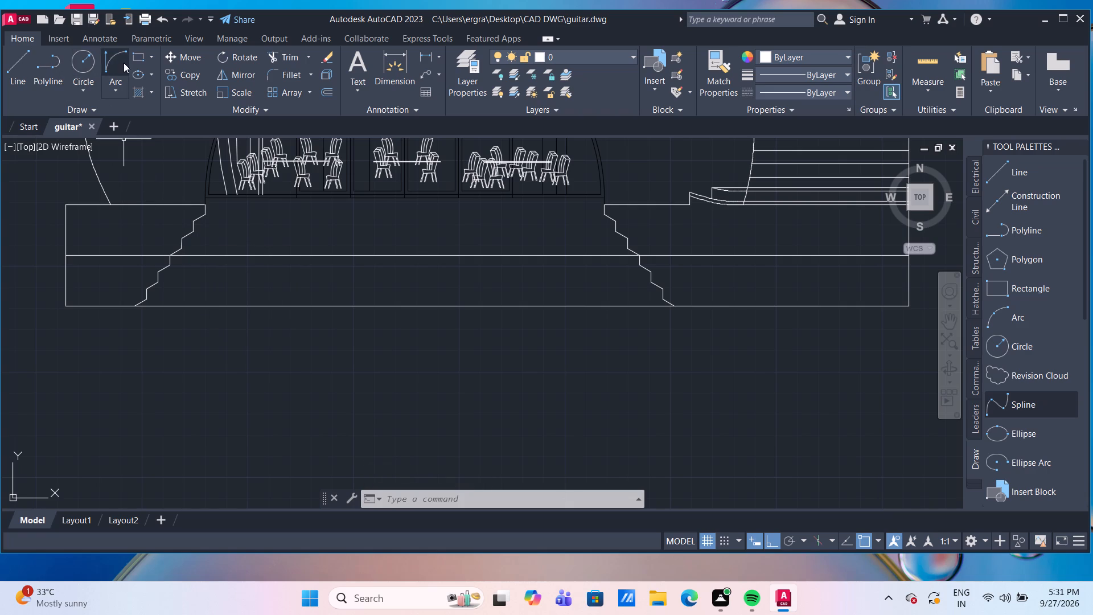
Draw a vertical line from the mid-height line, directly below the arch's left corner, down past the base line.
{"action": "left_click_drag", "start_coordinate": [23, 63], "coordinate": [26, 70]}
{"action": "scroll", "coordinate": [198, 212], "scroll_direction": "up", "scroll_amount": 1}
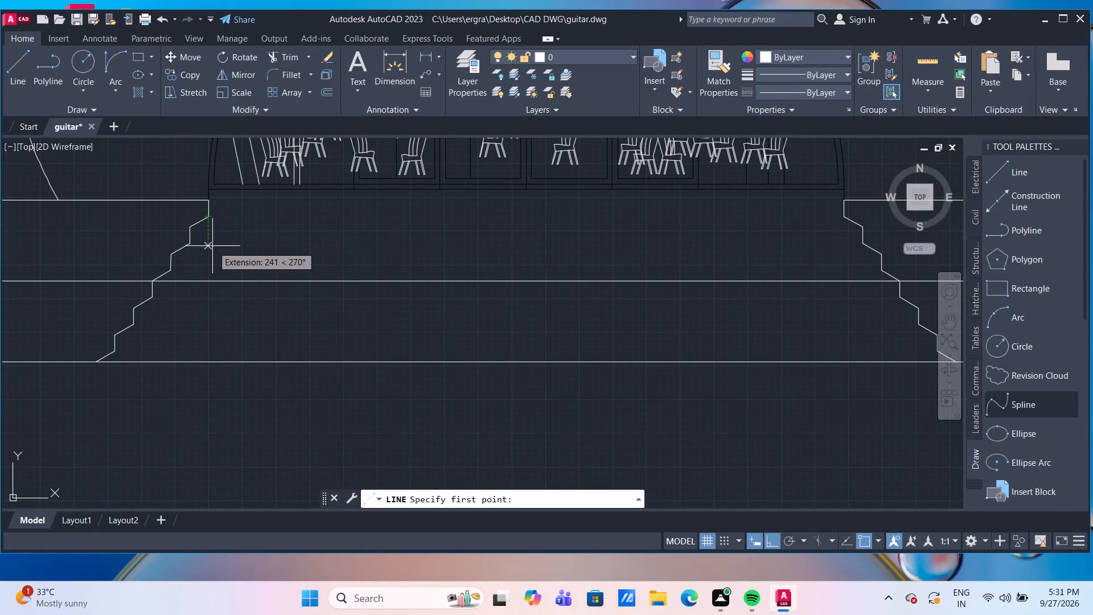
{"action": "left_click", "coordinate": [208, 284]}
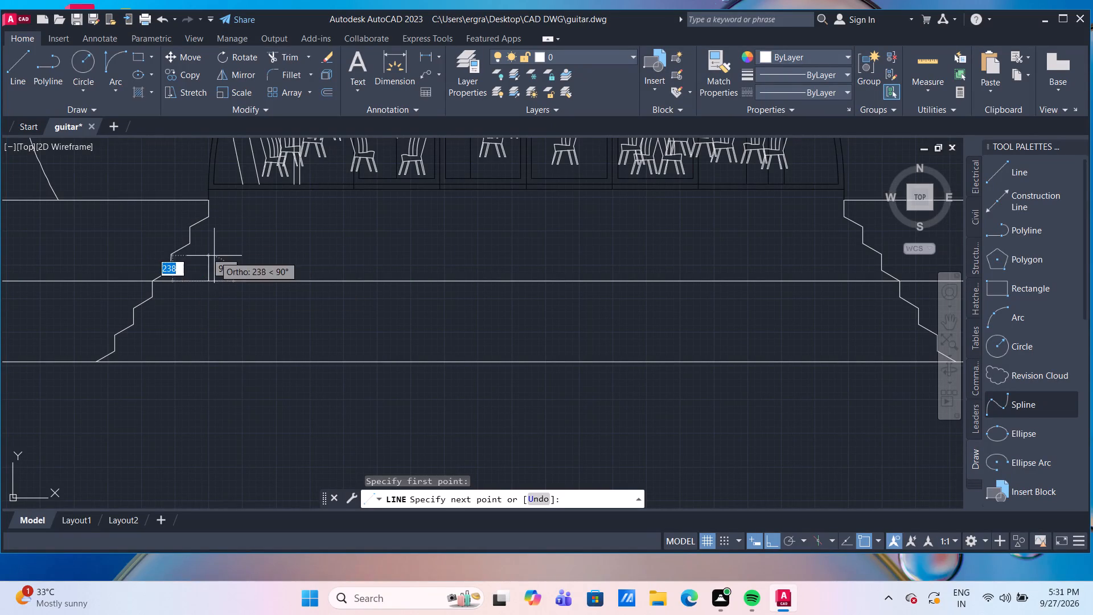
{"action": "left_click", "coordinate": [209, 402]}
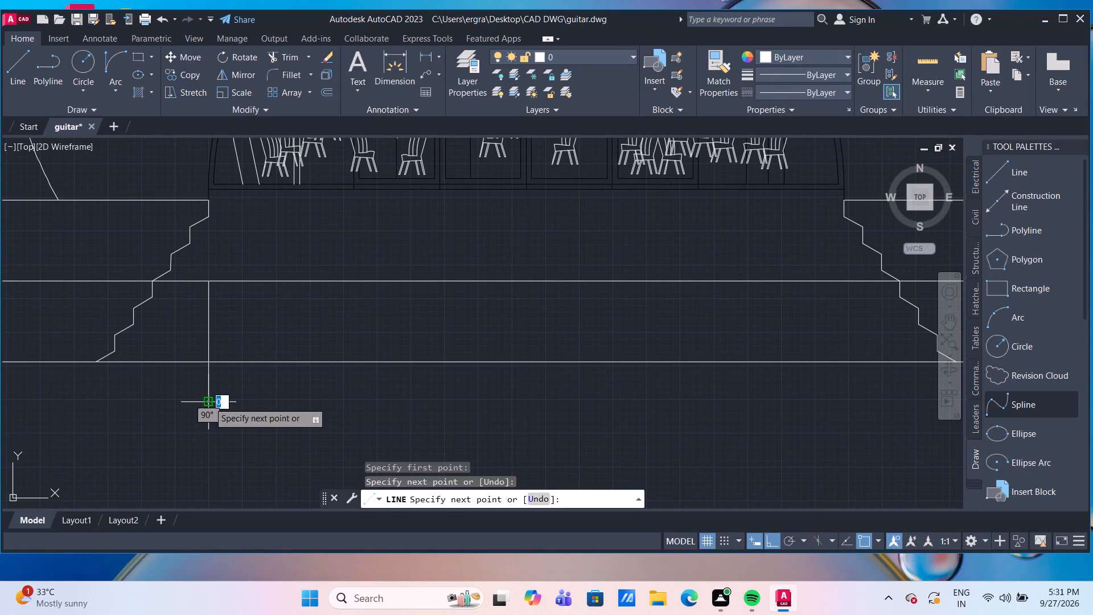
{"action": "key", "text": "Escape"}
Draw a vertical line about 1100 long from the mid-height line, directly below the arch's right corner, down past the base line.
{"action": "middle_click_drag", "start_coordinate": [499, 371], "coordinate": [385, 337]}
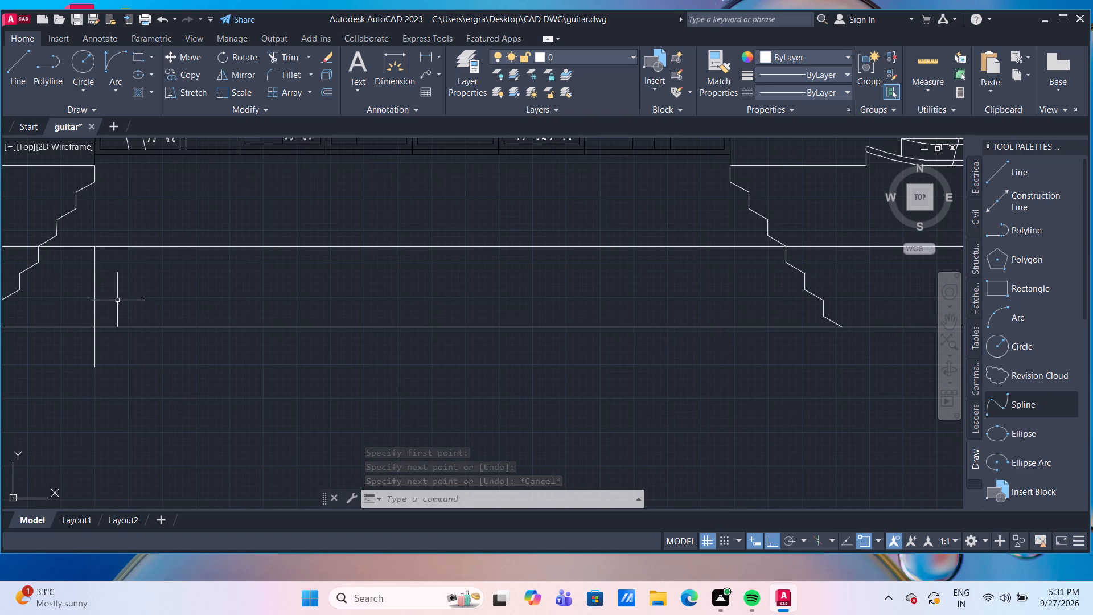
{"action": "left_click", "coordinate": [25, 76]}
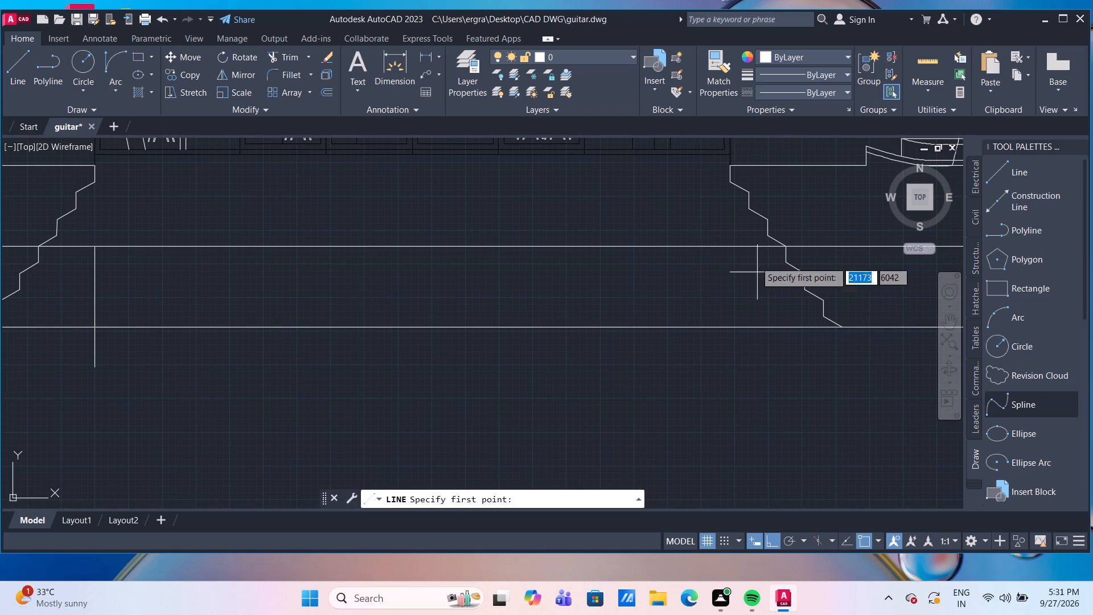
{"action": "left_click", "coordinate": [732, 242]}
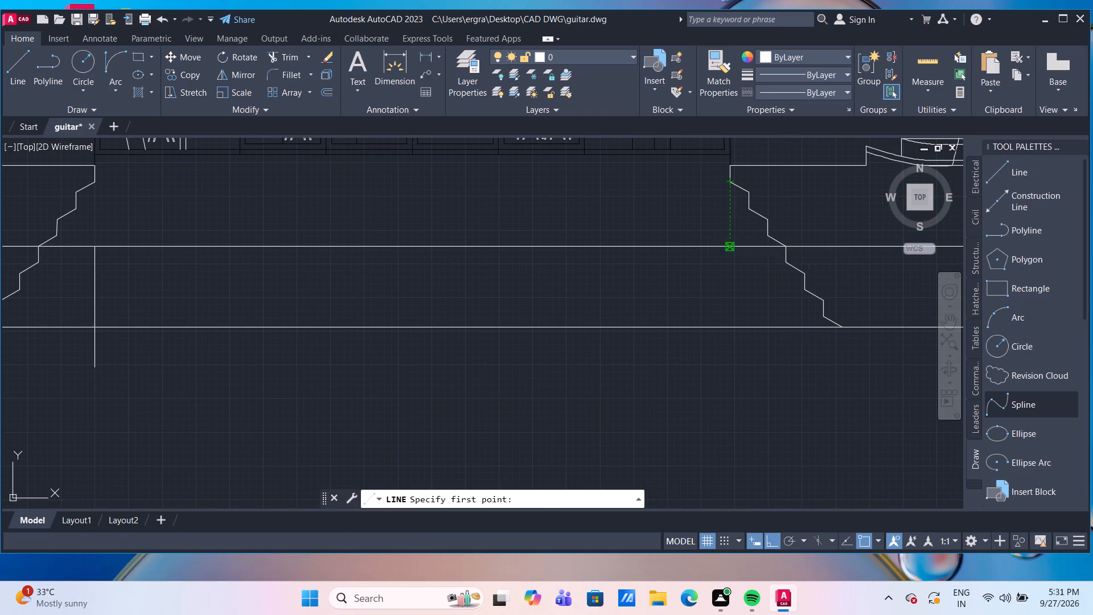
{"action": "left_click", "coordinate": [739, 365]}
{"action": "key", "text": "Escape"}
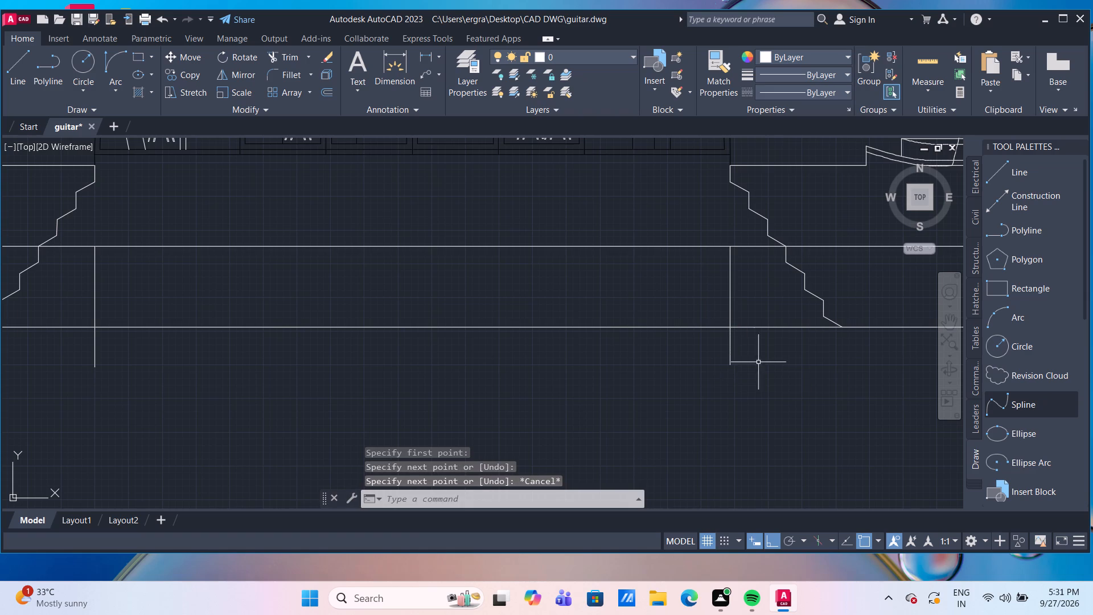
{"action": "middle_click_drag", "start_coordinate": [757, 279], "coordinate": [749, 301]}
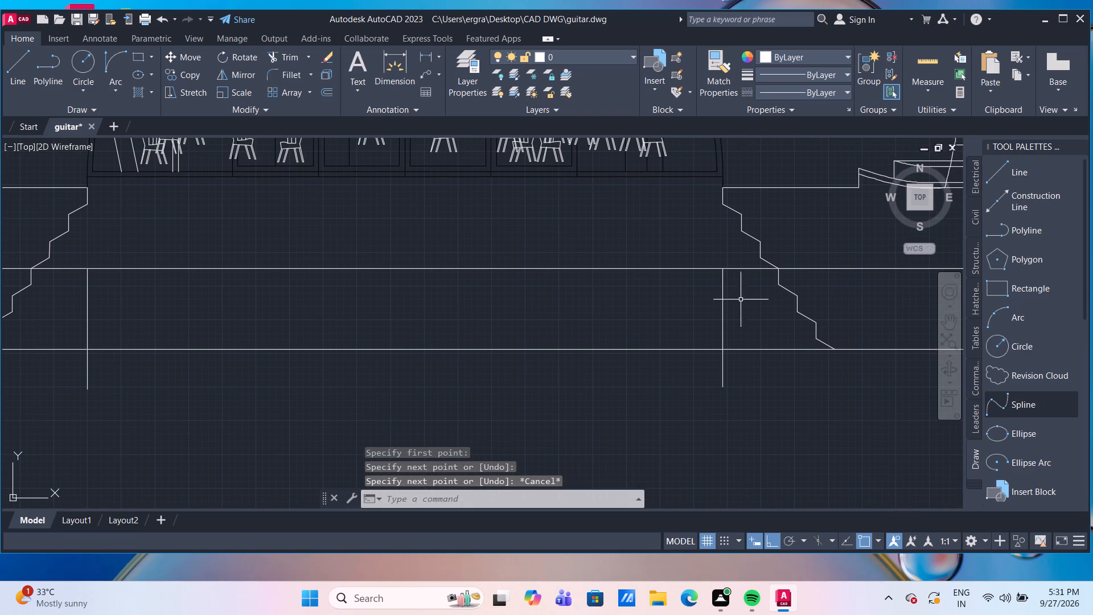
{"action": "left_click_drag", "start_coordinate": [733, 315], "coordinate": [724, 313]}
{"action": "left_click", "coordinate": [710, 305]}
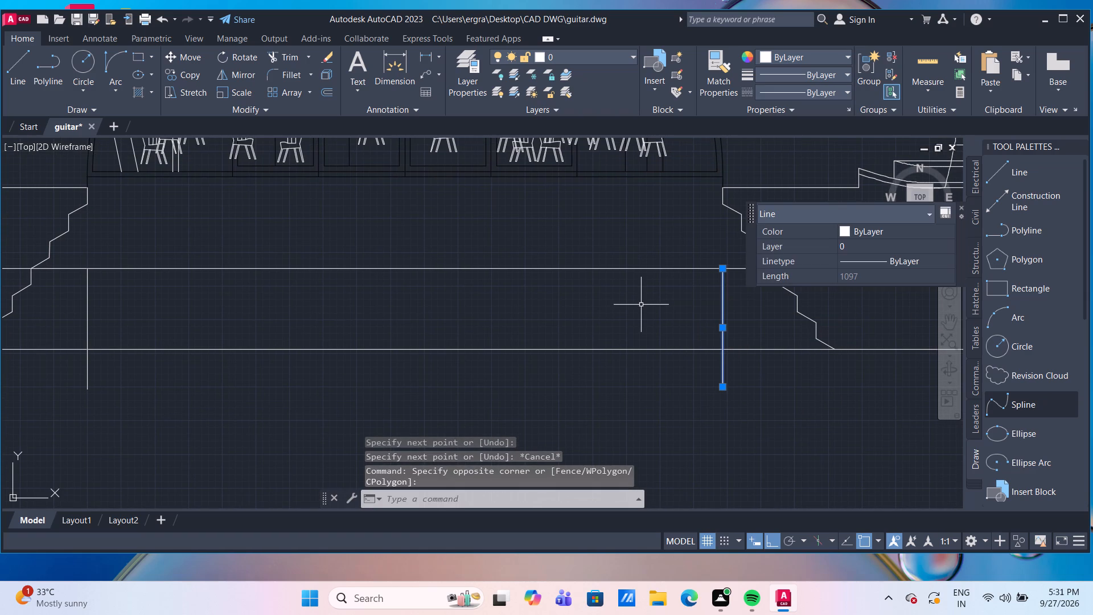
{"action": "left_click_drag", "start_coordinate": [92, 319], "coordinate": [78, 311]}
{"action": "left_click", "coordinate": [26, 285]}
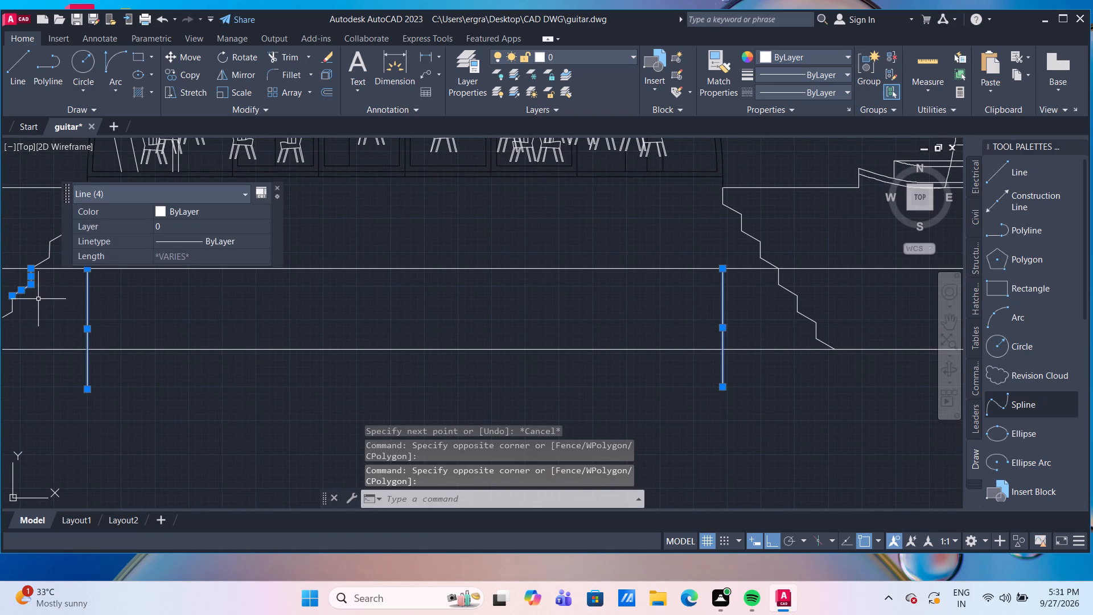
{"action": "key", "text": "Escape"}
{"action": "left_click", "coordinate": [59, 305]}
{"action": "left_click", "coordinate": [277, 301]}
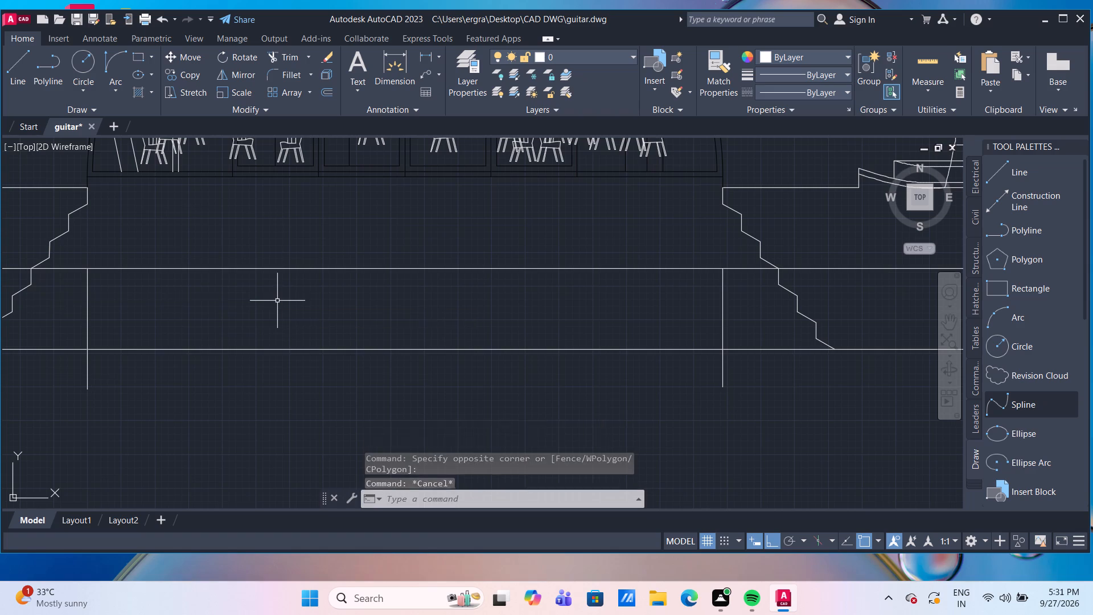
Move both vertical lines 750 straight up, from the right one's top end to the ground line's end at the arch's right corner.
{"action": "left_click_drag", "start_coordinate": [761, 311], "coordinate": [708, 315]}
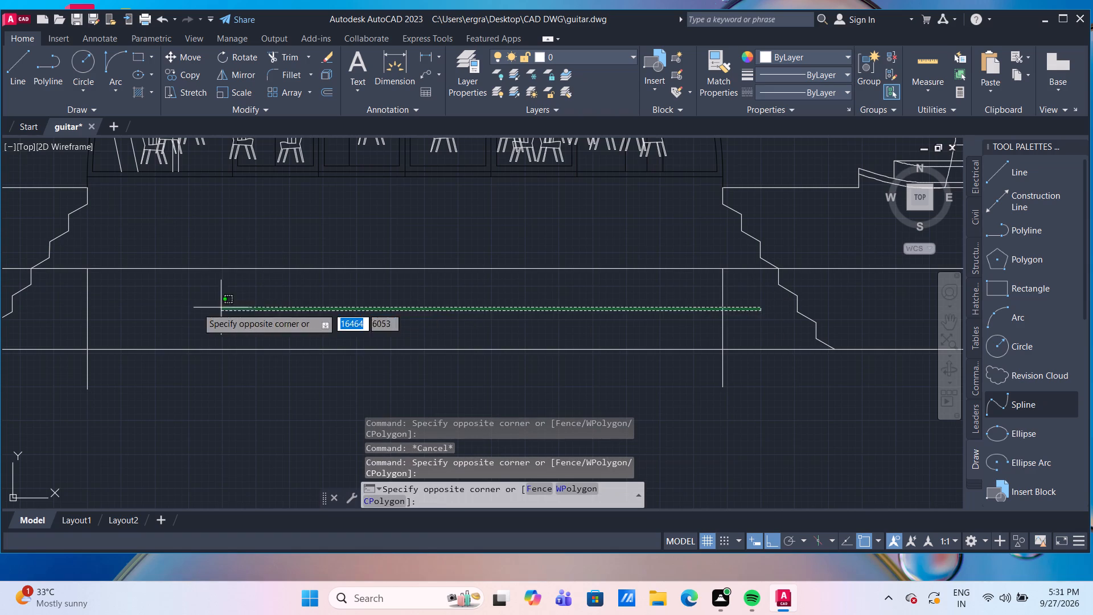
{"action": "left_click", "coordinate": [69, 302]}
{"action": "key", "text": "m"}
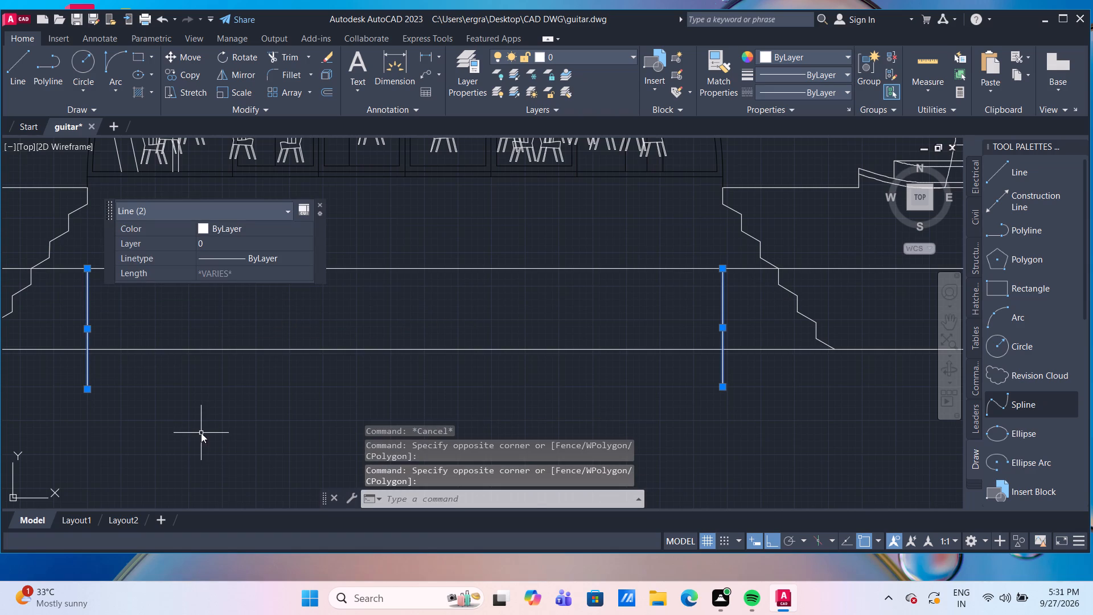
{"action": "key", "text": "Return"}
{"action": "scroll", "coordinate": [735, 284], "scroll_direction": "up", "scroll_amount": 1}
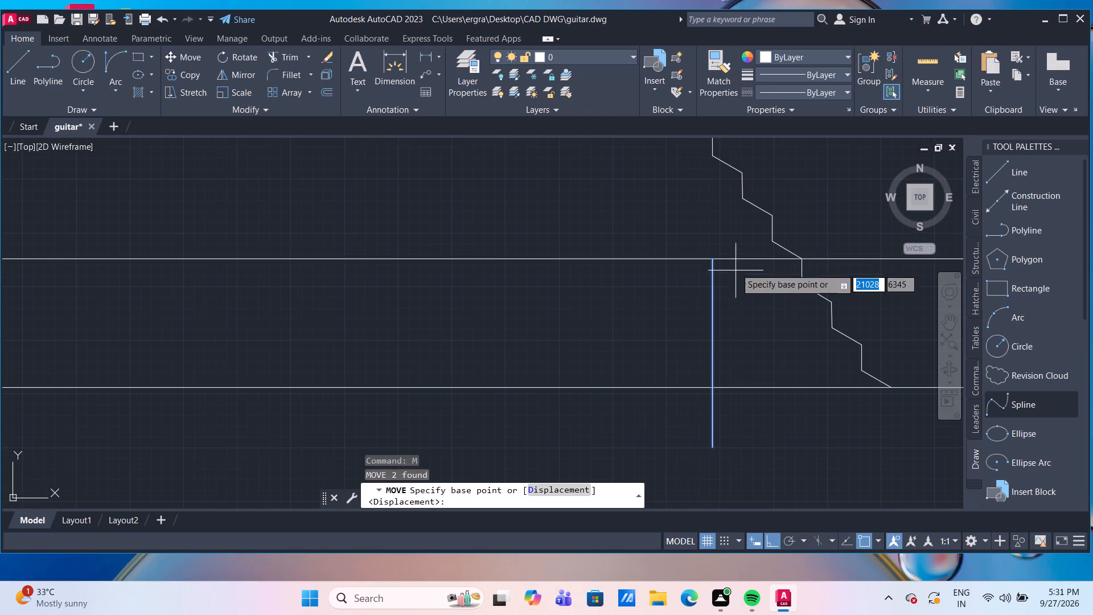
{"action": "left_click", "coordinate": [715, 259]}
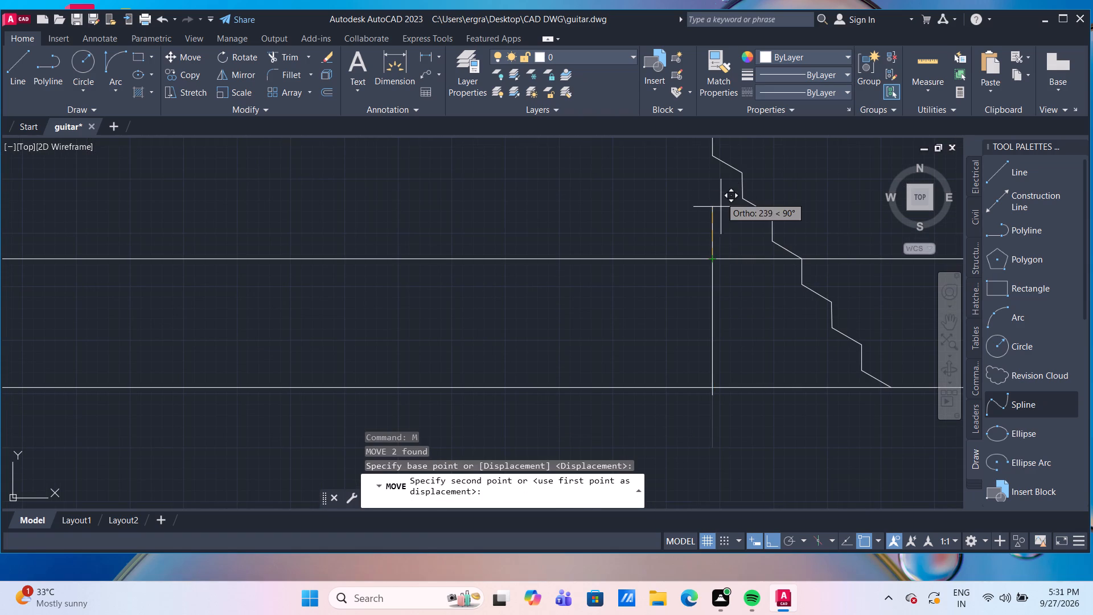
{"action": "middle_click_drag", "start_coordinate": [721, 194], "coordinate": [685, 362]}
{"action": "scroll", "coordinate": [695, 317], "scroll_direction": "up", "scroll_amount": 1}
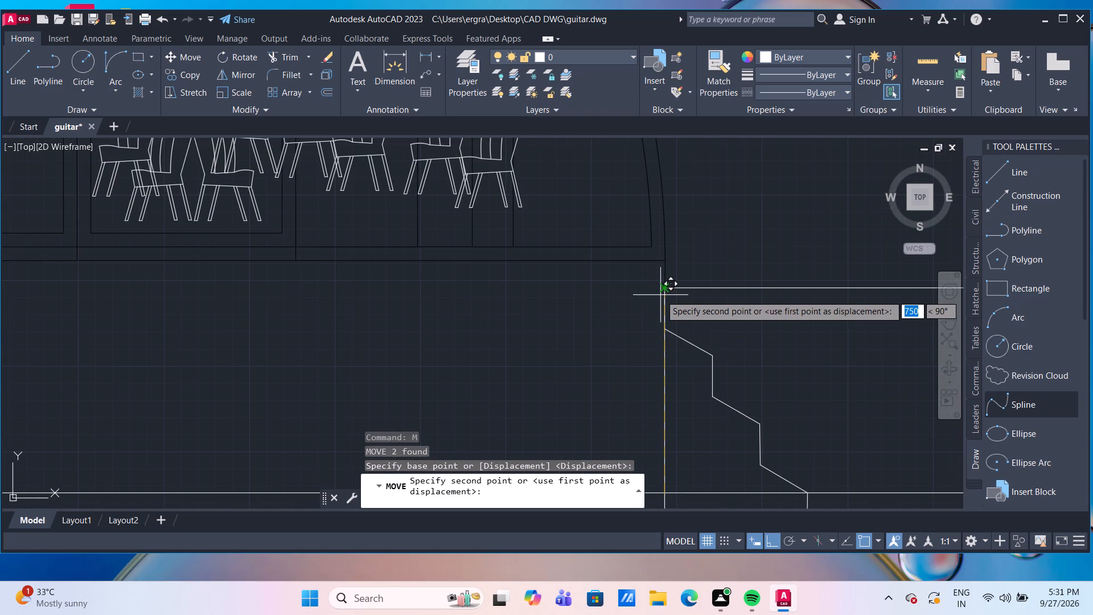
{"action": "left_click", "coordinate": [668, 290]}
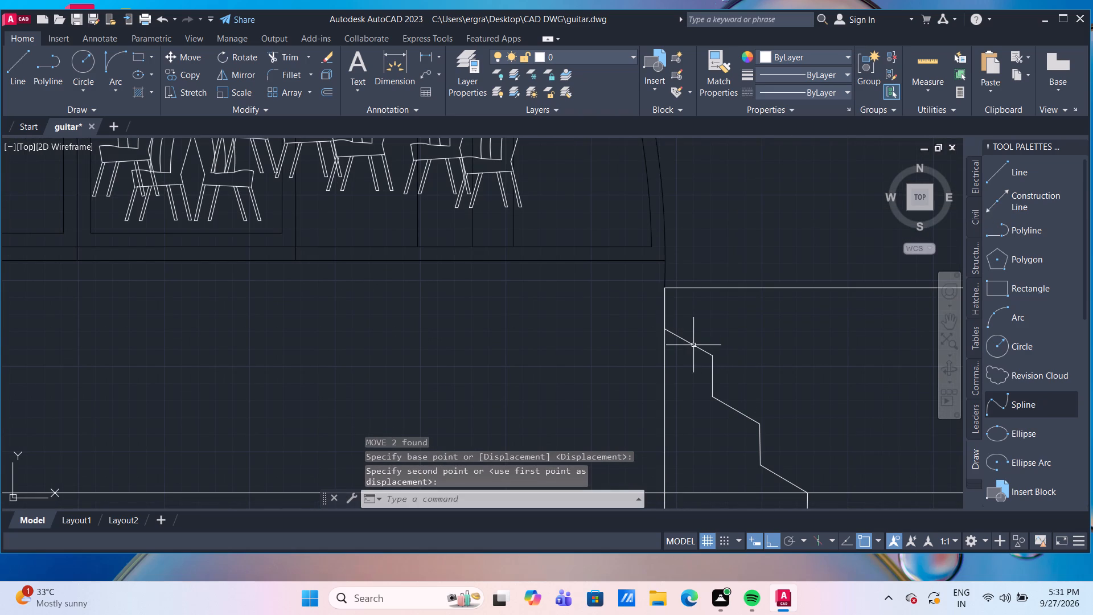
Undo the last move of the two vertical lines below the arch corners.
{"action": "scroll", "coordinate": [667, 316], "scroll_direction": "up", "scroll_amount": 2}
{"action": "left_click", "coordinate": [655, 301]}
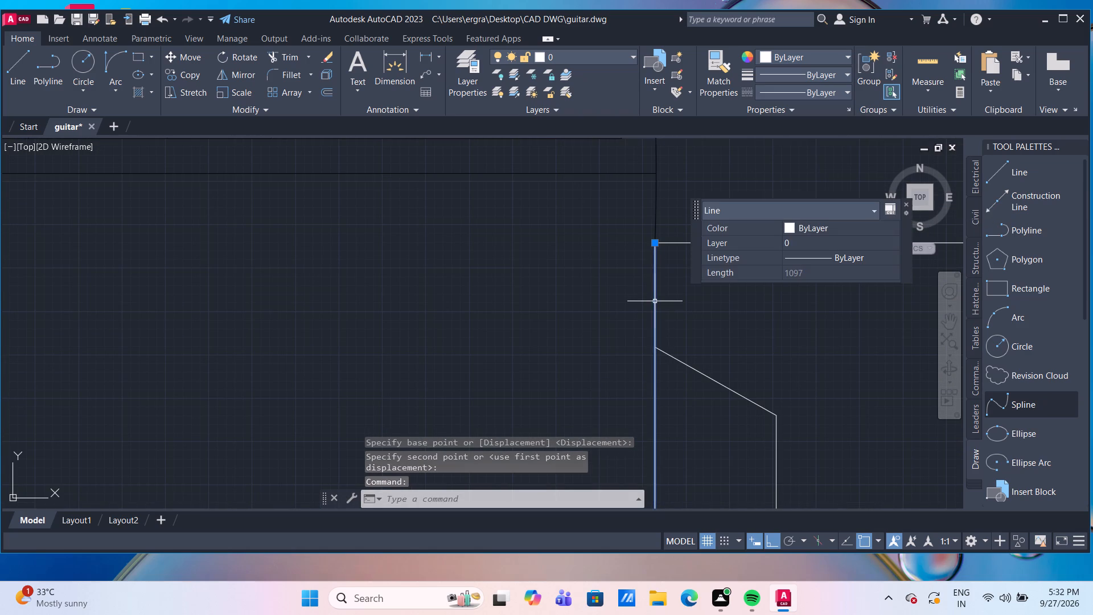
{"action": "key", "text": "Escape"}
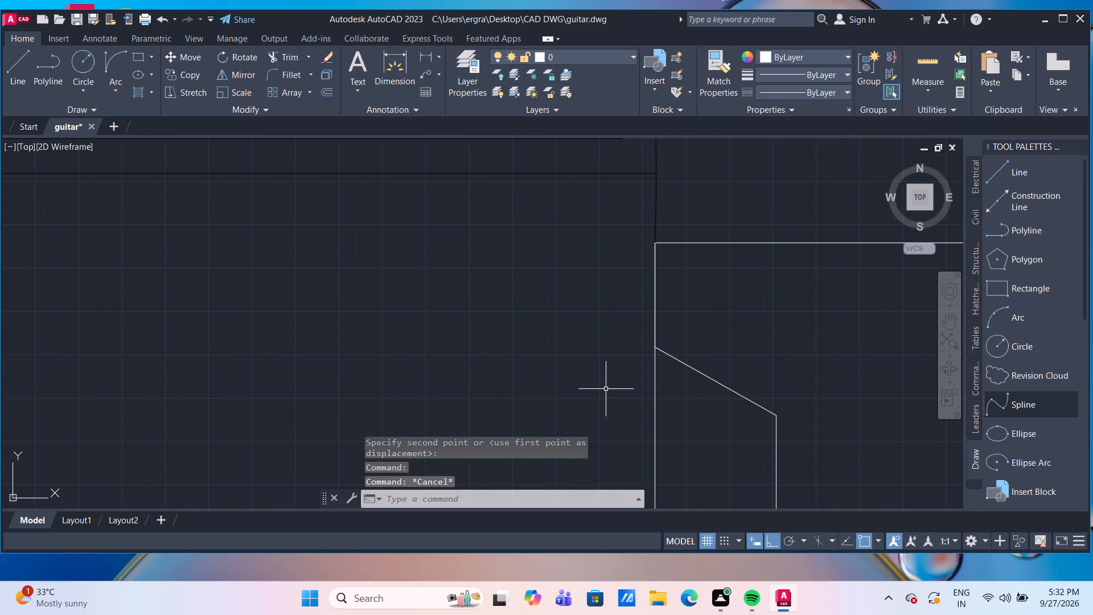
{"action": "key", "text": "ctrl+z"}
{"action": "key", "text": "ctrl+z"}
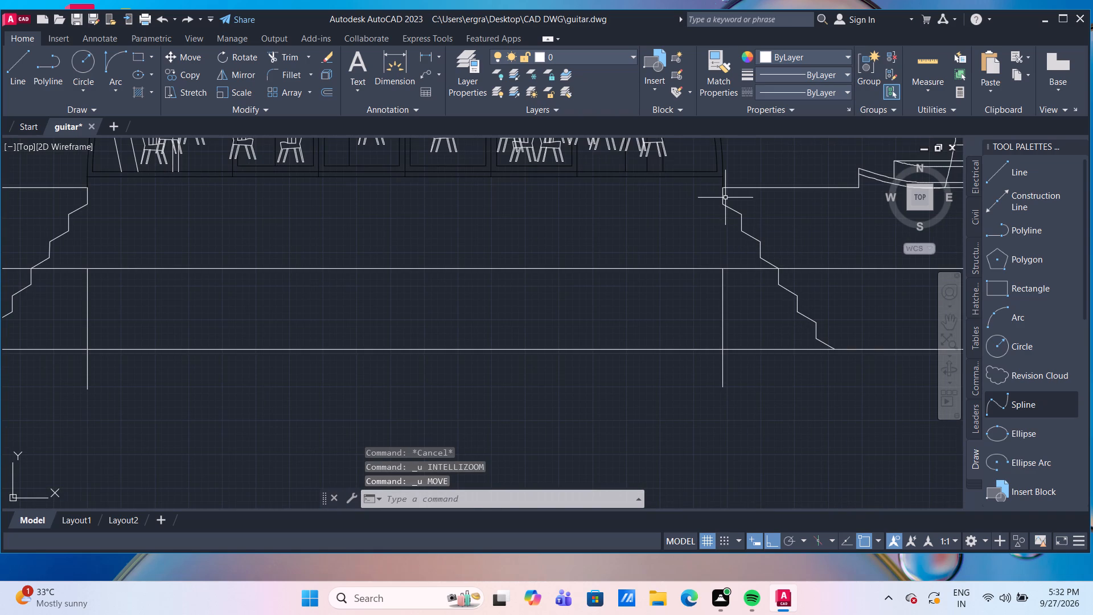
Move both stepped stair profiles straight down, from the right profile's top end at the arch corner to the mid-height line.
{"action": "scroll", "coordinate": [841, 345], "scroll_direction": "up", "scroll_amount": 2}
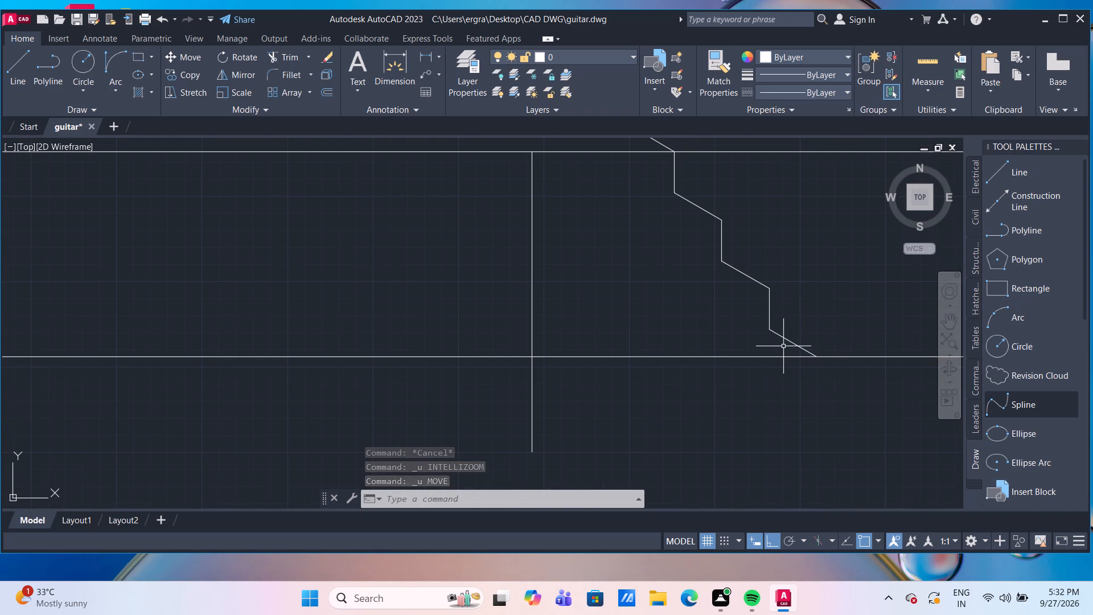
{"action": "left_click_drag", "start_coordinate": [783, 346], "coordinate": [776, 326]}
{"action": "left_click", "coordinate": [650, 177]}
{"action": "scroll", "coordinate": [629, 240], "scroll_direction": "down", "scroll_amount": 1}
{"action": "middle_click_drag", "start_coordinate": [632, 243], "coordinate": [634, 245]}
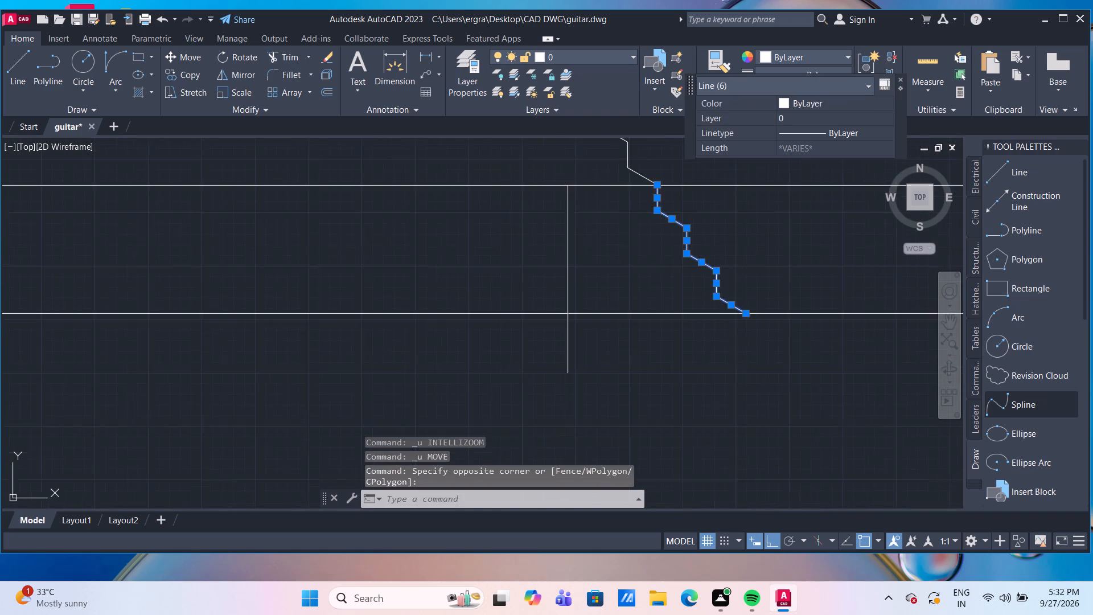
{"action": "middle_click_drag", "start_coordinate": [634, 245], "coordinate": [614, 378]}
{"action": "scroll", "coordinate": [630, 304], "scroll_direction": "up", "scroll_amount": 1}
{"action": "left_click", "coordinate": [624, 316]}
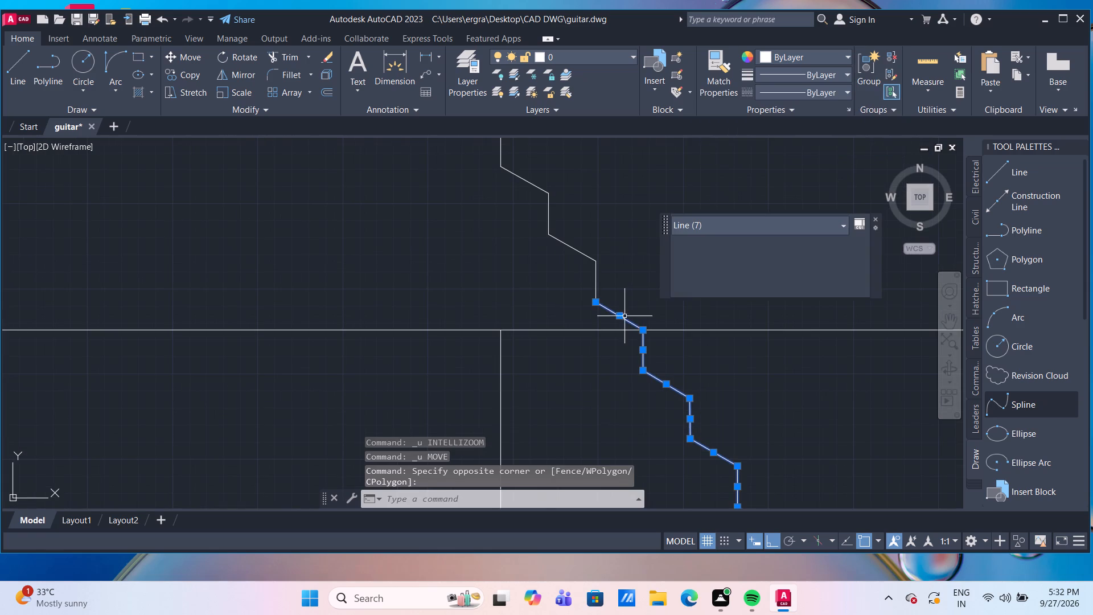
{"action": "left_click_drag", "start_coordinate": [611, 281], "coordinate": [600, 265]}
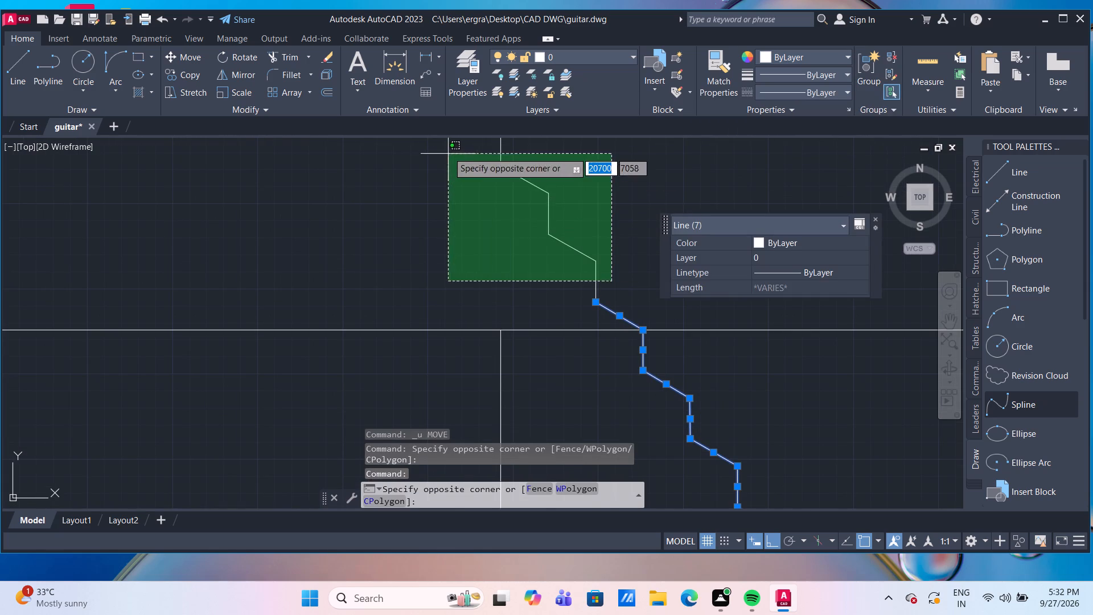
{"action": "left_click", "coordinate": [448, 152]}
{"action": "scroll", "coordinate": [468, 229], "scroll_direction": "down", "scroll_amount": 3}
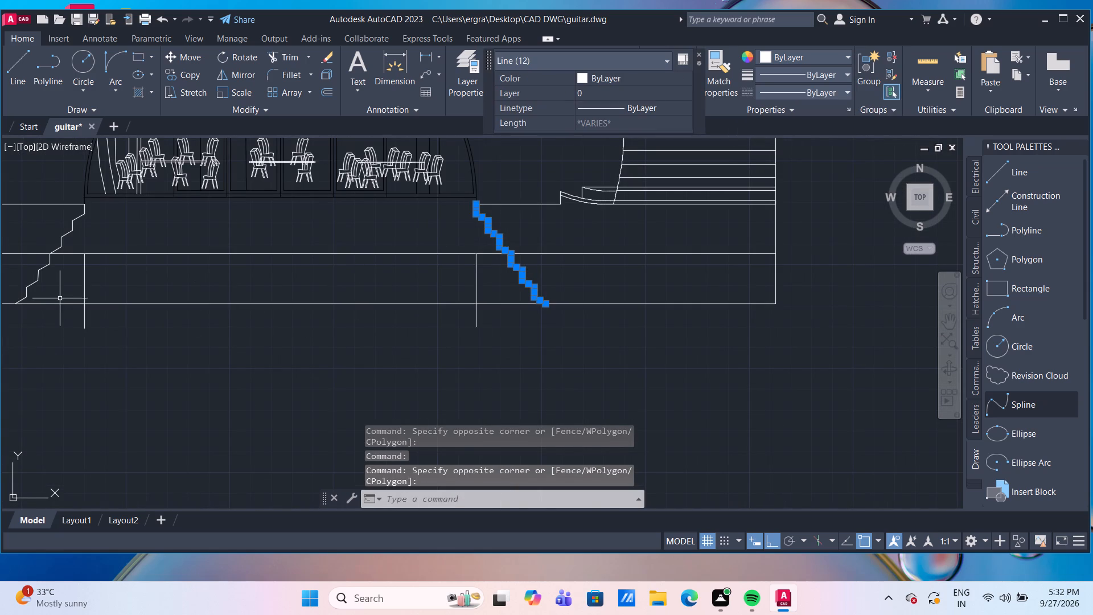
{"action": "middle_click_drag", "start_coordinate": [59, 292], "coordinate": [389, 321]}
{"action": "scroll", "coordinate": [372, 322], "scroll_direction": "up", "scroll_amount": 2}
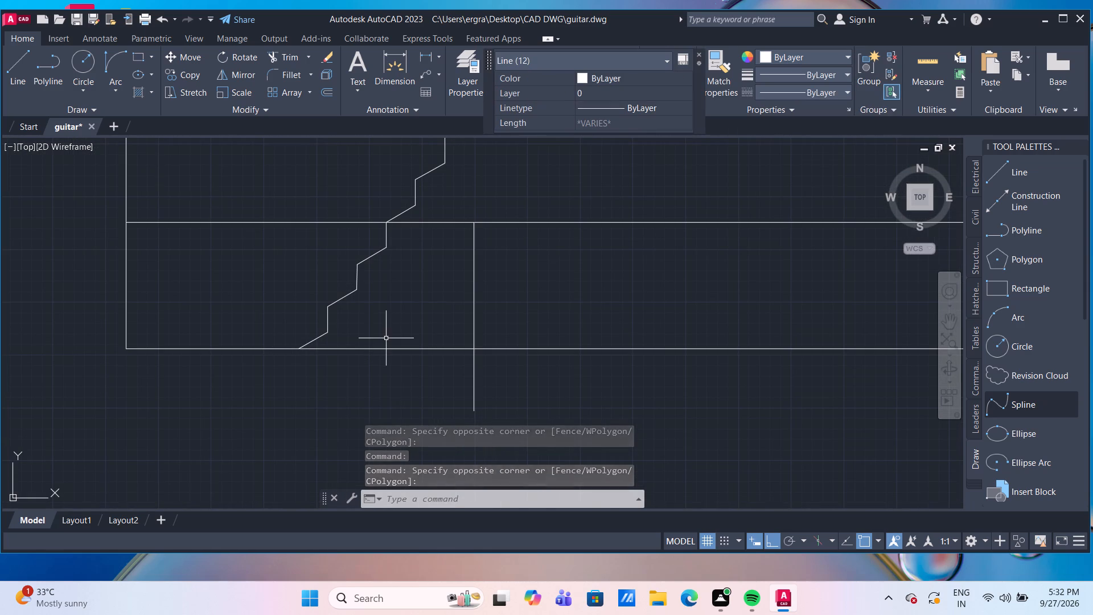
{"action": "left_click", "coordinate": [386, 338]}
{"action": "left_click", "coordinate": [311, 256]}
{"action": "middle_click_drag", "start_coordinate": [391, 298], "coordinate": [393, 299]}
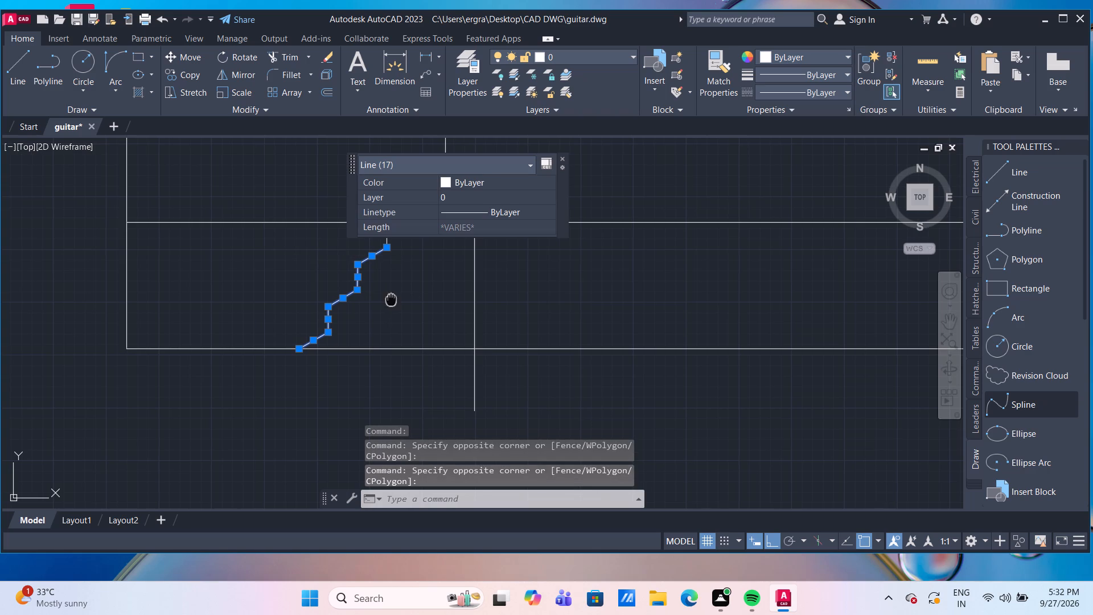
{"action": "middle_click_drag", "start_coordinate": [393, 299], "coordinate": [301, 432]}
{"action": "scroll", "coordinate": [313, 369], "scroll_direction": "up", "scroll_amount": 2}
{"action": "left_click_drag", "start_coordinate": [310, 375], "coordinate": [293, 371]}
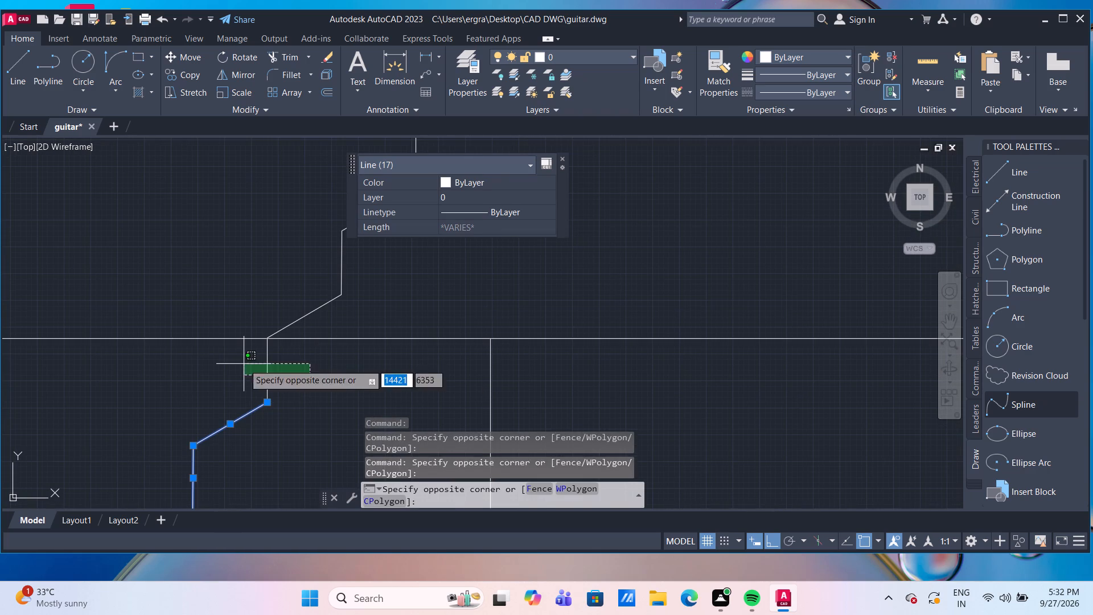
{"action": "left_click", "coordinate": [244, 364]}
{"action": "middle_click_drag", "start_coordinate": [645, 260], "coordinate": [503, 374]}
{"action": "scroll", "coordinate": [490, 357], "scroll_direction": "down", "scroll_amount": 2}
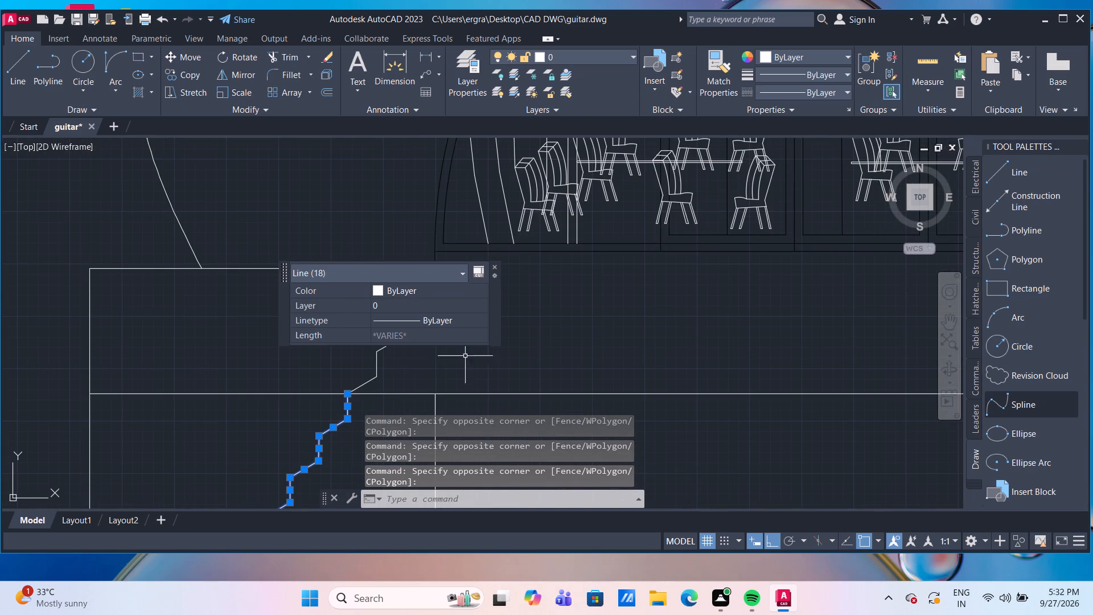
{"action": "middle_click_drag", "start_coordinate": [391, 368], "coordinate": [96, 315]}
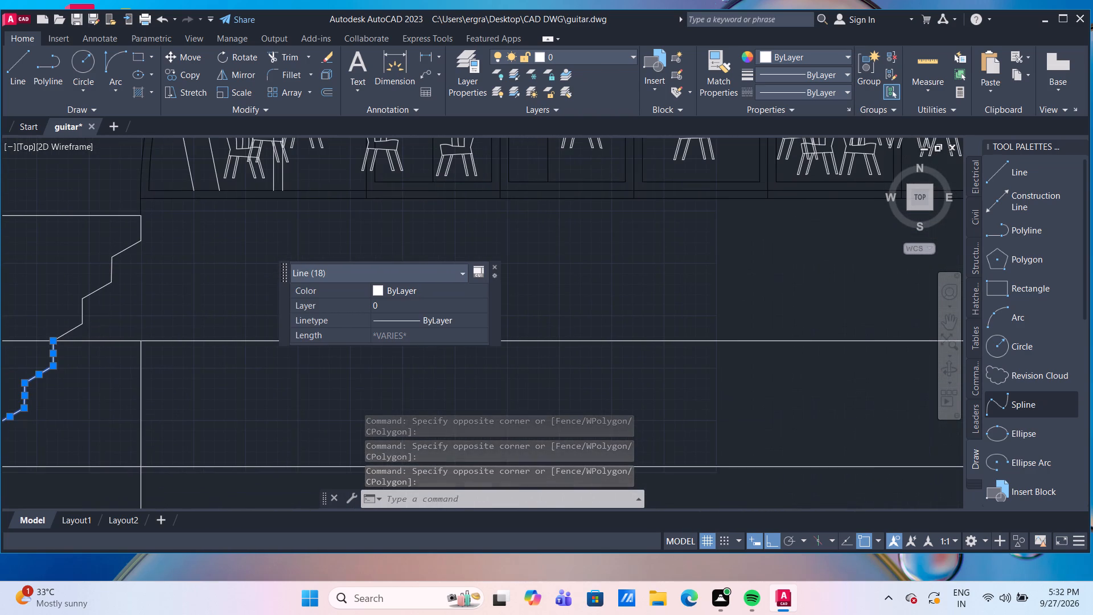
{"action": "left_click", "coordinate": [96, 329]}
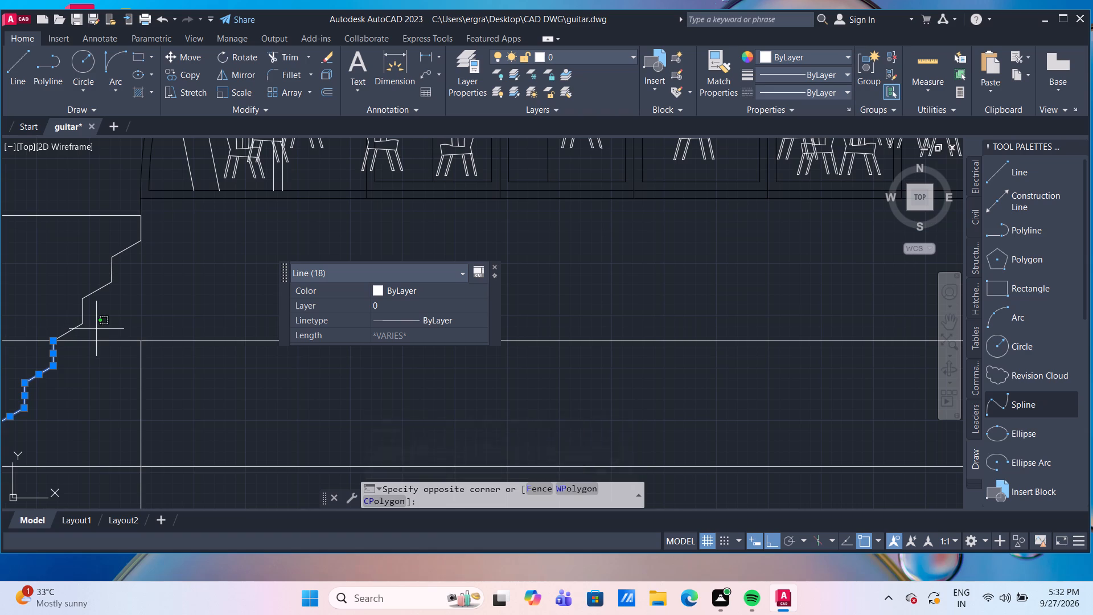
{"action": "left_click", "coordinate": [56, 289]}
{"action": "middle_click_drag", "start_coordinate": [190, 309], "coordinate": [512, 333]}
{"action": "left_click_drag", "start_coordinate": [504, 314], "coordinate": [489, 301]}
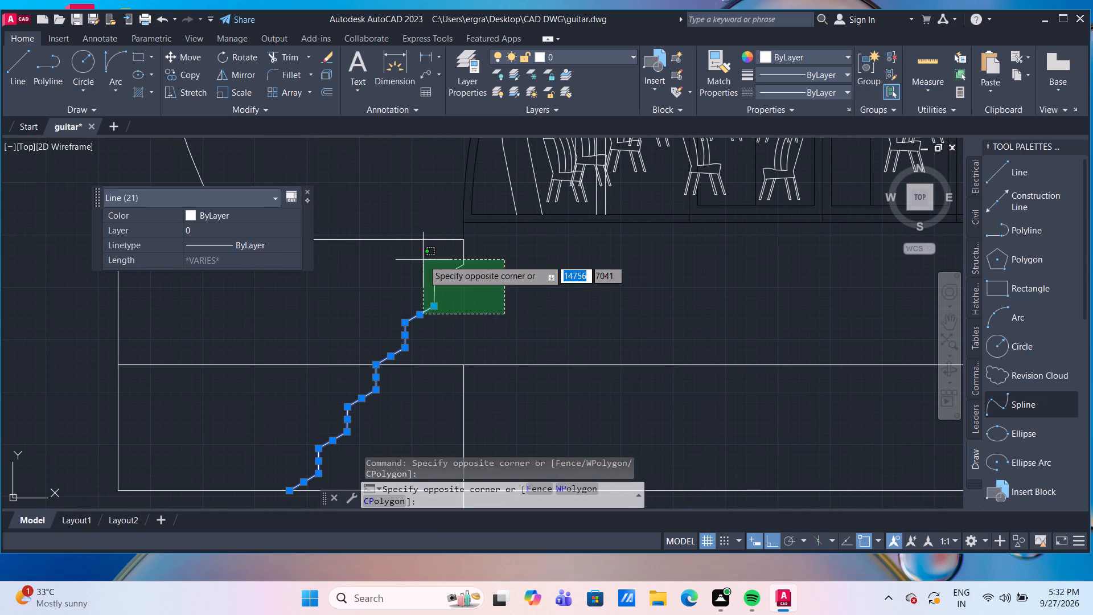
{"action": "left_click", "coordinate": [413, 258]}
{"action": "scroll", "coordinate": [441, 370], "scroll_direction": "down", "scroll_amount": 2}
{"action": "scroll", "coordinate": [596, 356], "scroll_direction": "down", "scroll_amount": 1}
{"action": "middle_click_drag", "start_coordinate": [597, 350], "coordinate": [596, 348]}
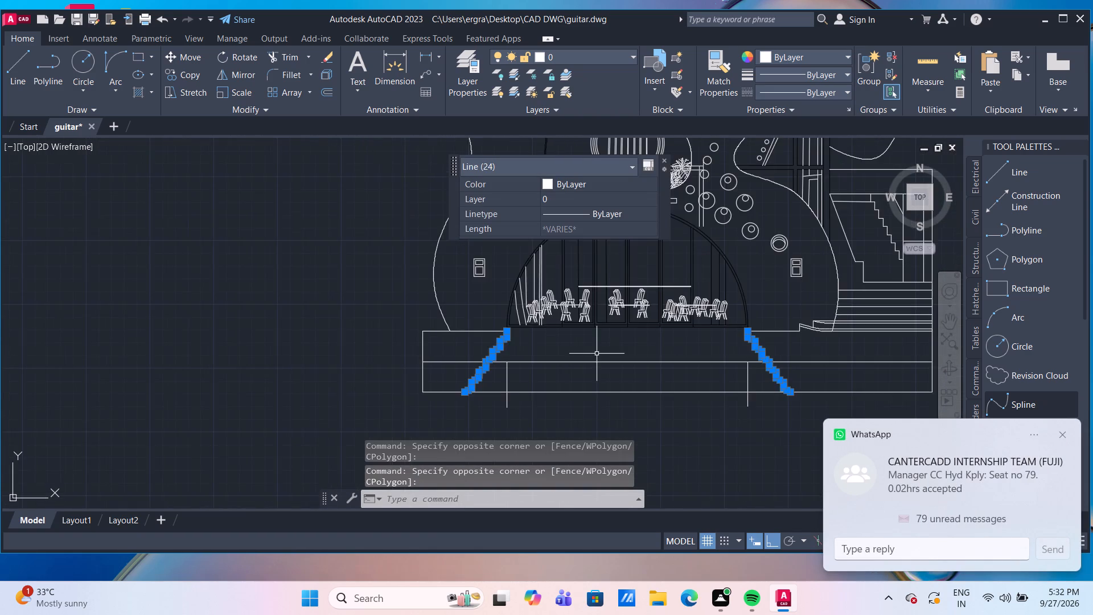
{"action": "middle_click_drag", "start_coordinate": [596, 348], "coordinate": [227, 329]}
{"action": "key", "text": "m"}
{"action": "key", "text": "Return"}
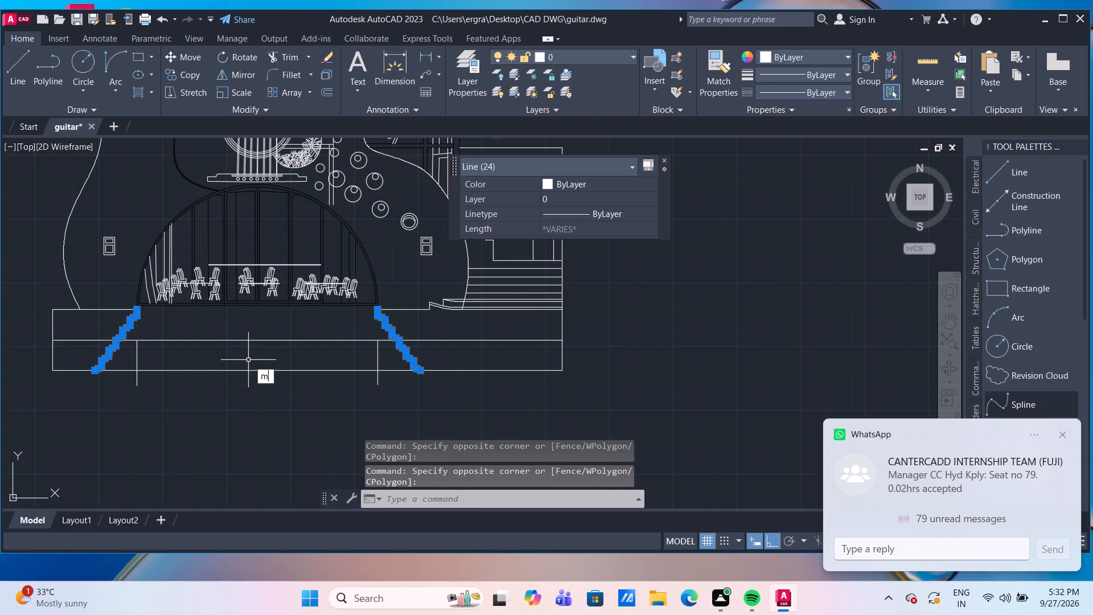
{"action": "scroll", "coordinate": [324, 327], "scroll_direction": "up", "scroll_amount": 3}
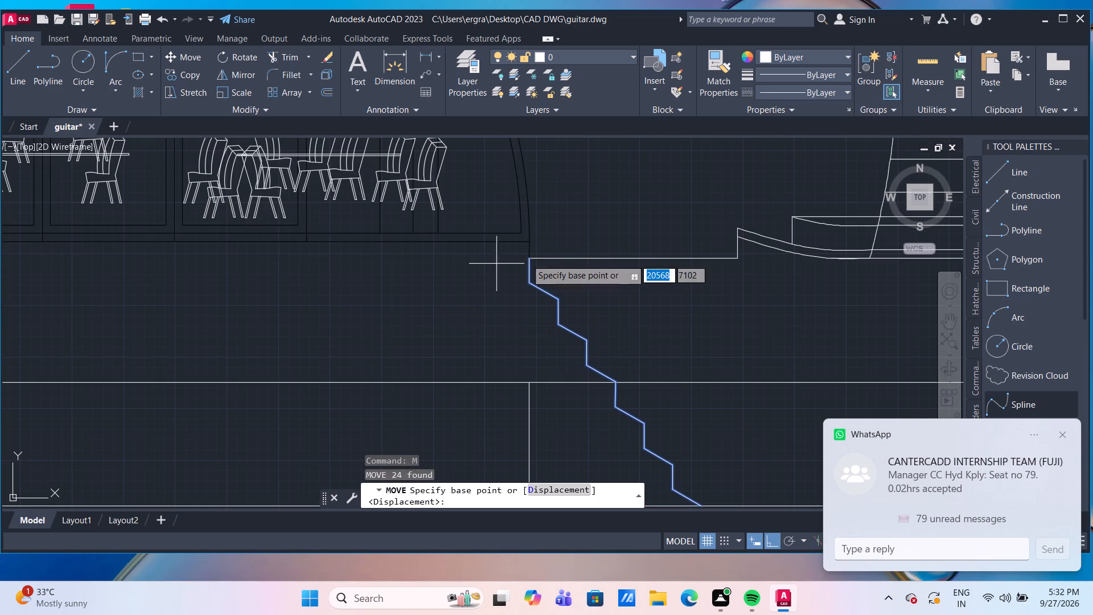
{"action": "left_click", "coordinate": [532, 259]}
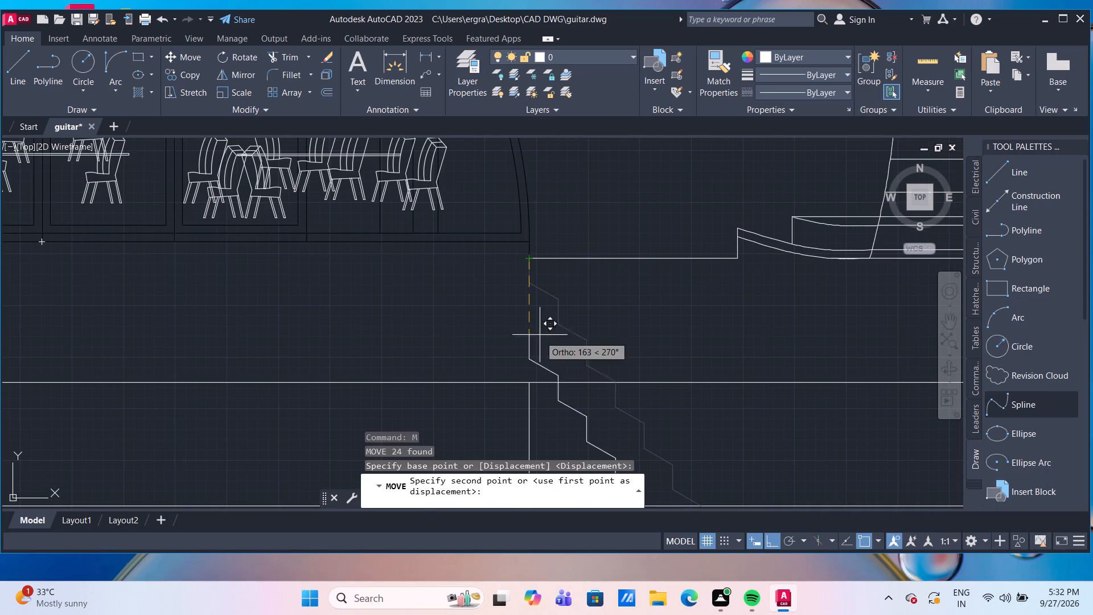
{"action": "left_click", "coordinate": [528, 383]}
{"action": "scroll", "coordinate": [556, 335], "scroll_direction": "down", "scroll_amount": 2}
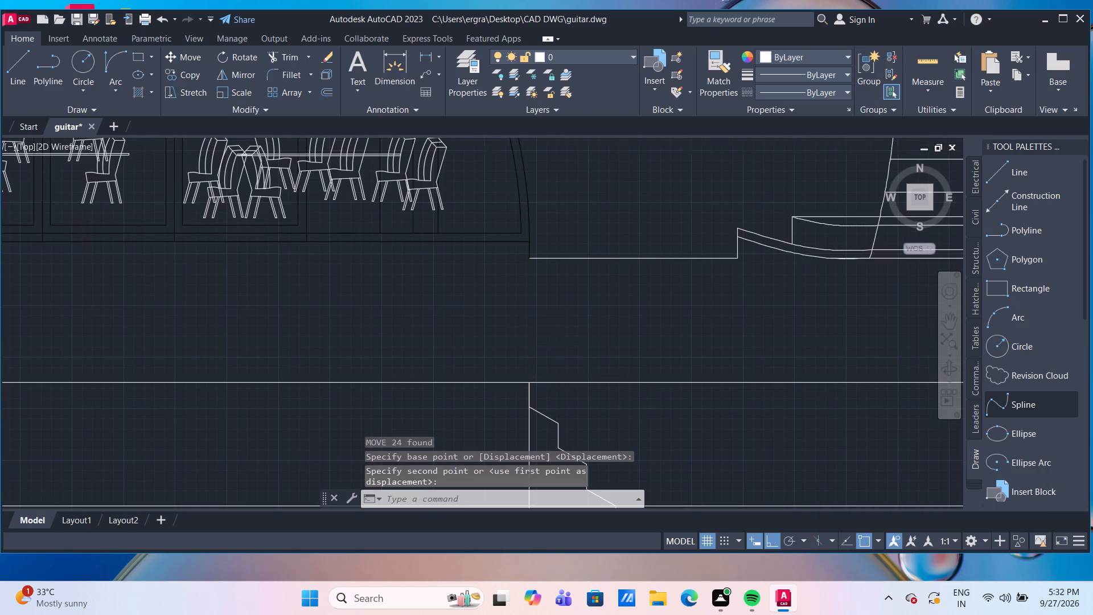
{"action": "middle_click_drag", "start_coordinate": [498, 419], "coordinate": [492, 339]}
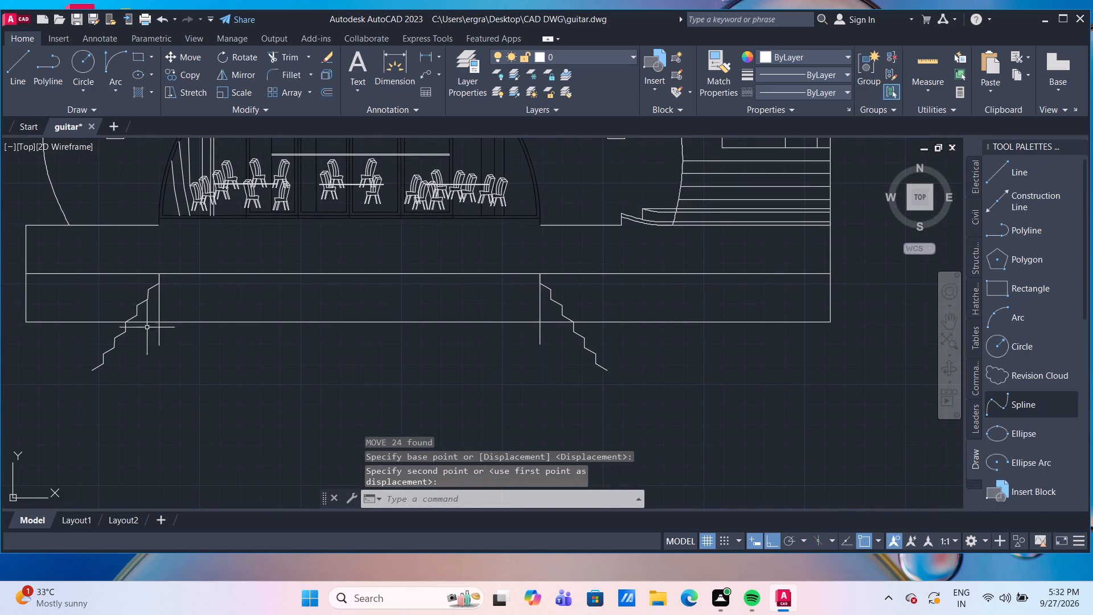
Delete the two vertical lines running down from the mid-height line below the arch corners.
{"action": "left_click", "coordinate": [158, 338]}
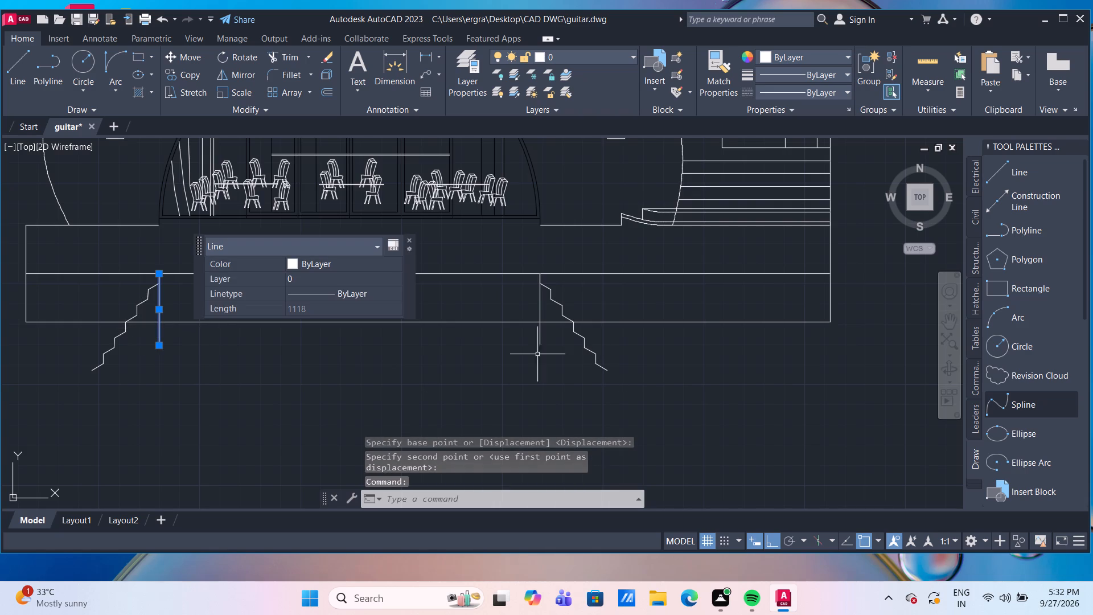
{"action": "left_click", "coordinate": [539, 341]}
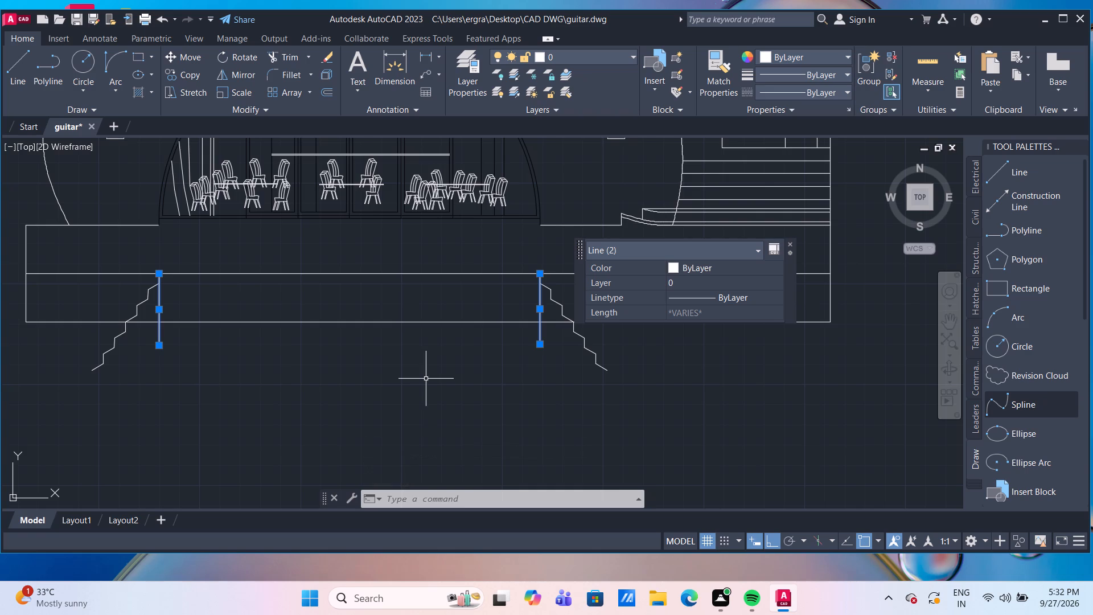
{"action": "key", "text": "Delete"}
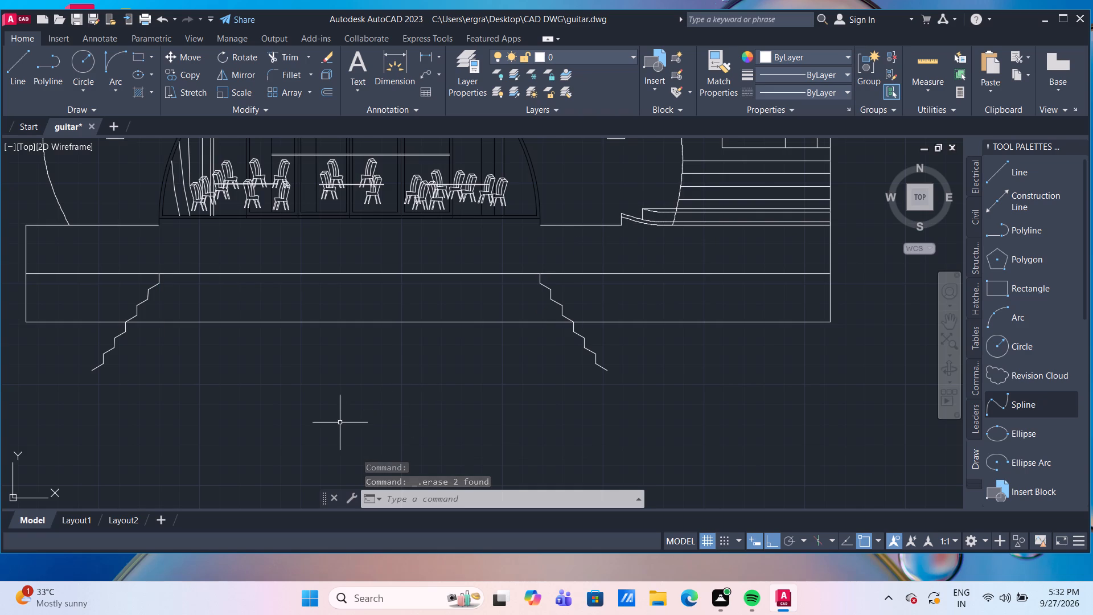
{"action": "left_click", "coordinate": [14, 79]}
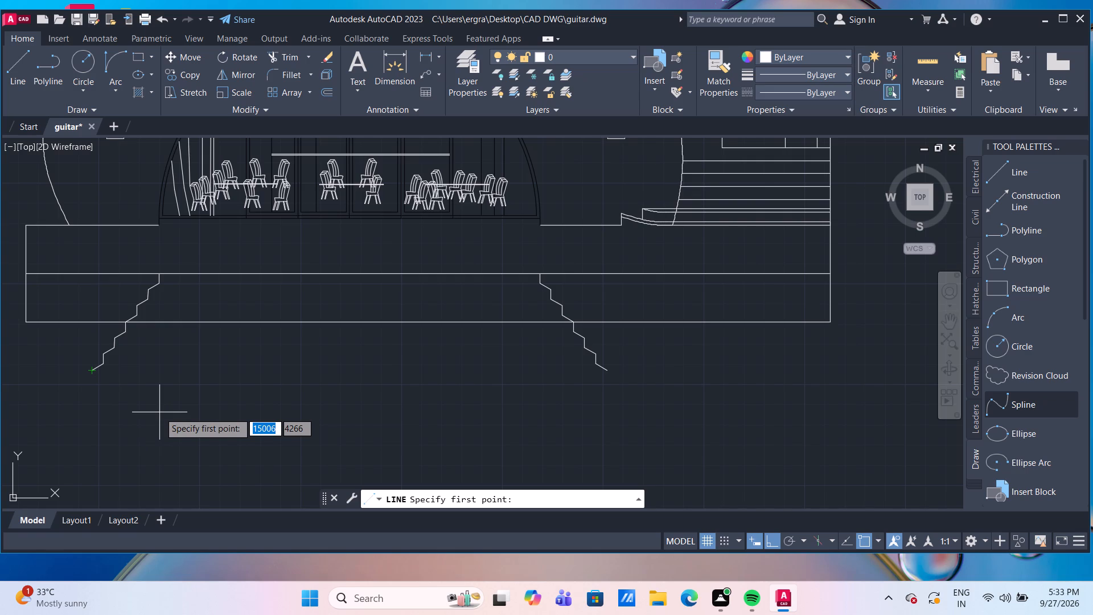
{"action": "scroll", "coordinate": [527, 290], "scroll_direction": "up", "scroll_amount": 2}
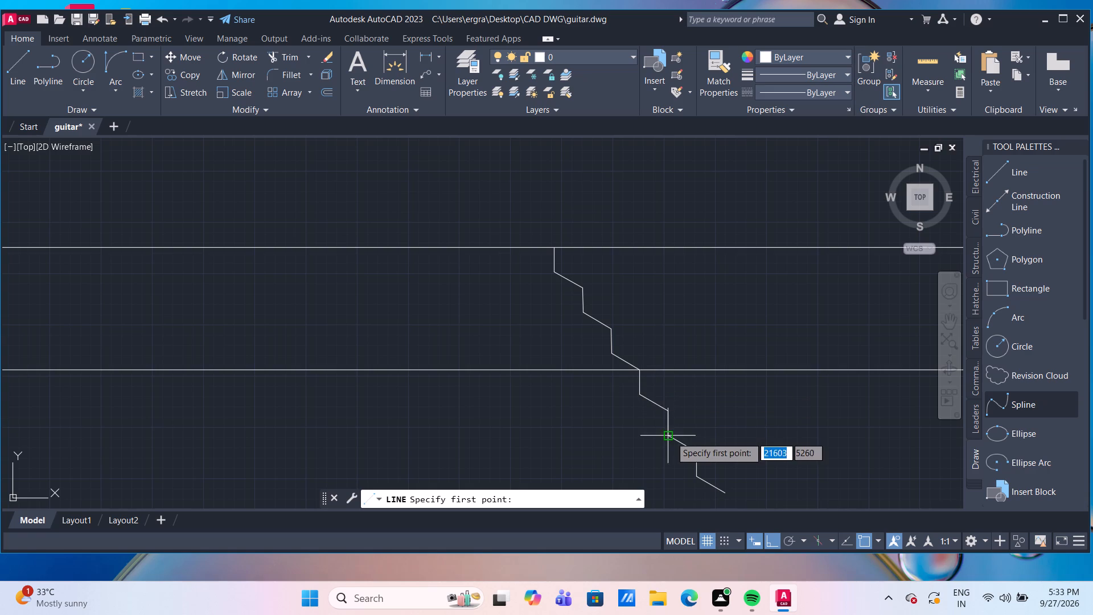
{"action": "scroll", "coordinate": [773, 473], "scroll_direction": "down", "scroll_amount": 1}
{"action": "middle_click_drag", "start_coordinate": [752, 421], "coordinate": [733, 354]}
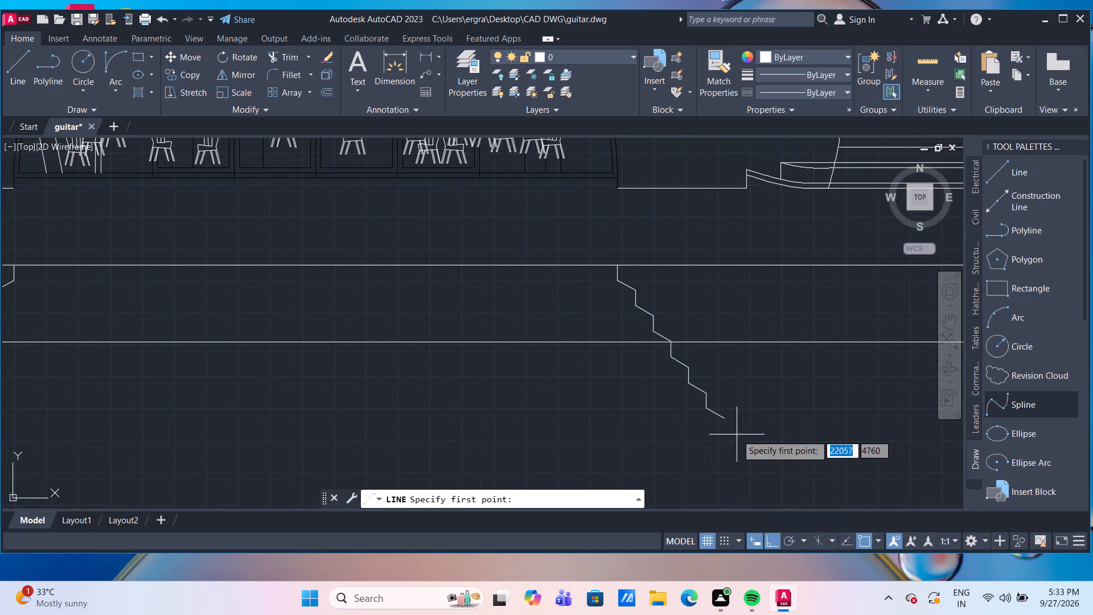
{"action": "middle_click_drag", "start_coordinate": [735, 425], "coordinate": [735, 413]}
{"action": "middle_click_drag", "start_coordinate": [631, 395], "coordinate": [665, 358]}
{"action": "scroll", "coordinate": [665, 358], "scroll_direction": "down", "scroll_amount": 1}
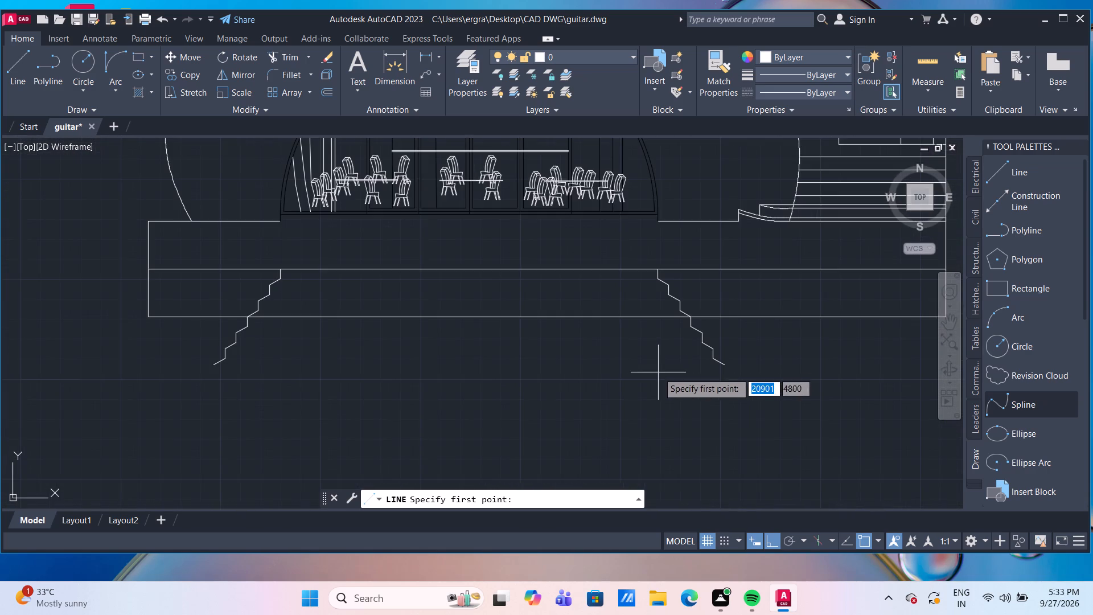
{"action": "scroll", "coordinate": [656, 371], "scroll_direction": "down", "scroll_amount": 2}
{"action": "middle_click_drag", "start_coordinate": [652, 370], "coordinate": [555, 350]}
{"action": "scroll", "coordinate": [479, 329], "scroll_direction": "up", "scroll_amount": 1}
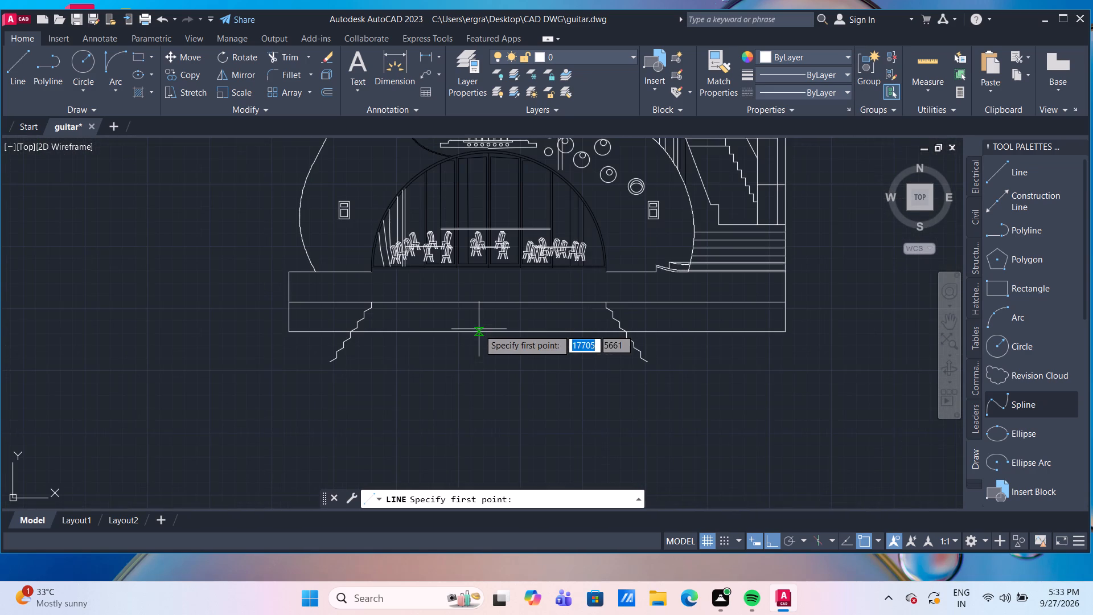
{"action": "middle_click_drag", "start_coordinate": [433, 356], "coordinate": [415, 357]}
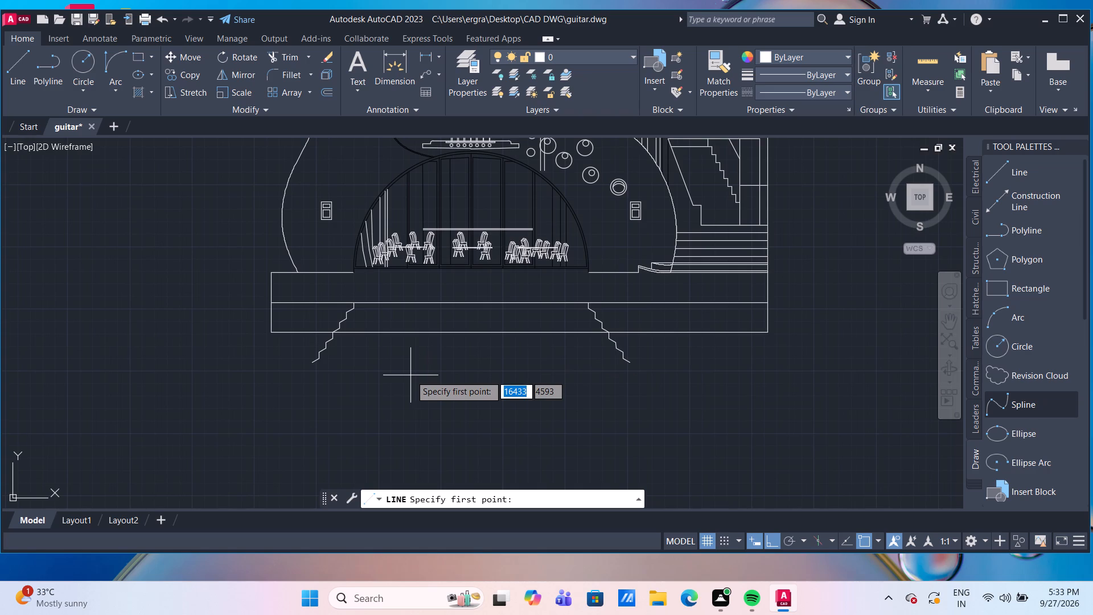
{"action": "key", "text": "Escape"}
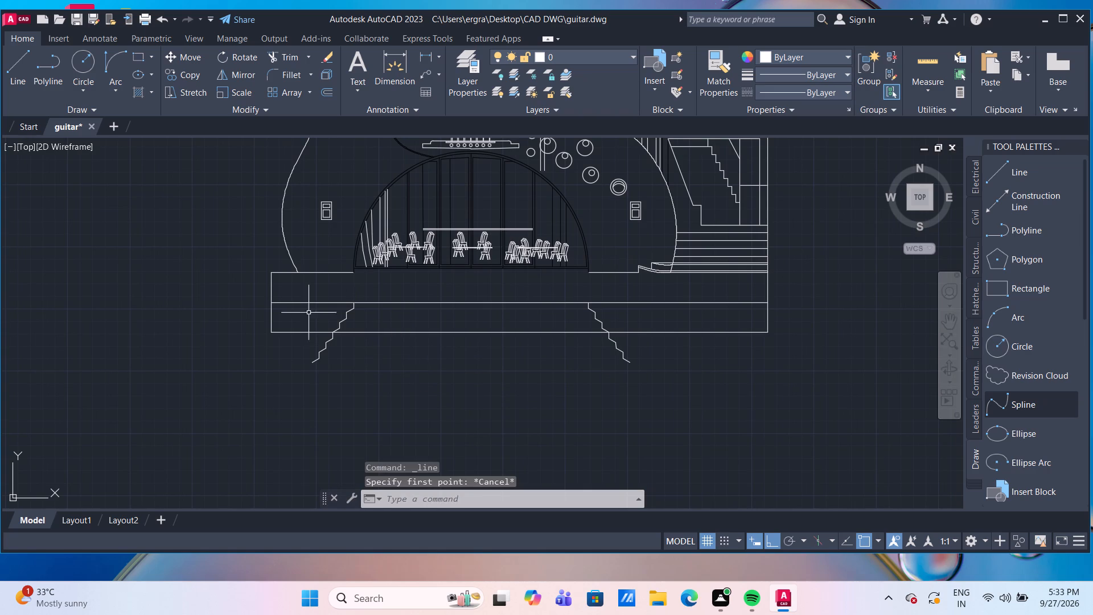
Draw a horizontal line joining the lower ends of the top risers on the left and right stair profiles.
{"action": "left_click", "coordinate": [16, 71]}
{"action": "scroll", "coordinate": [369, 293], "scroll_direction": "up", "scroll_amount": 2}
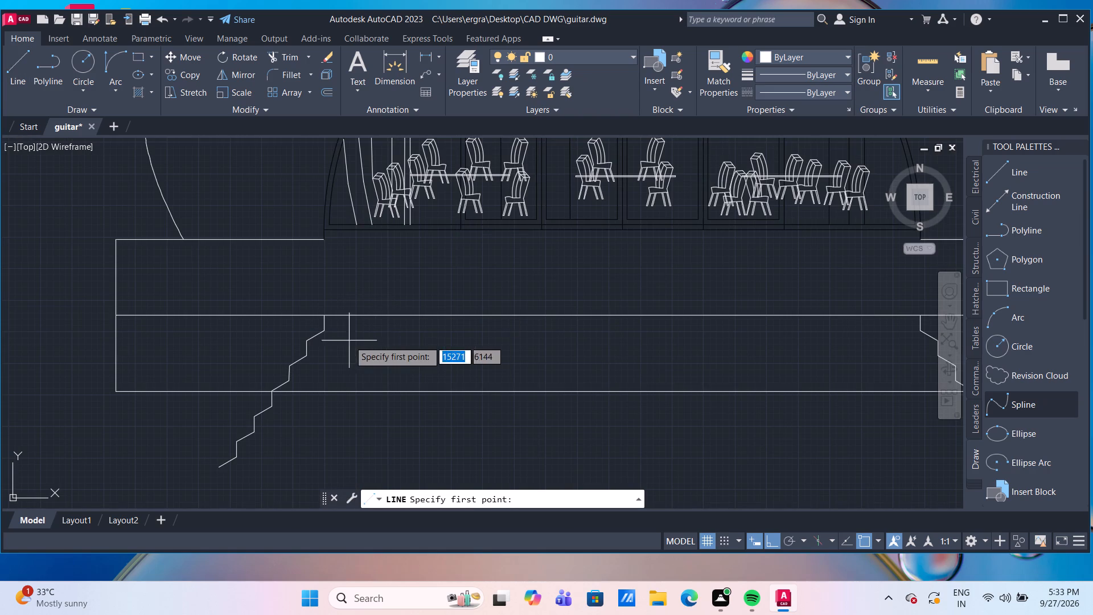
{"action": "left_click", "coordinate": [326, 331]}
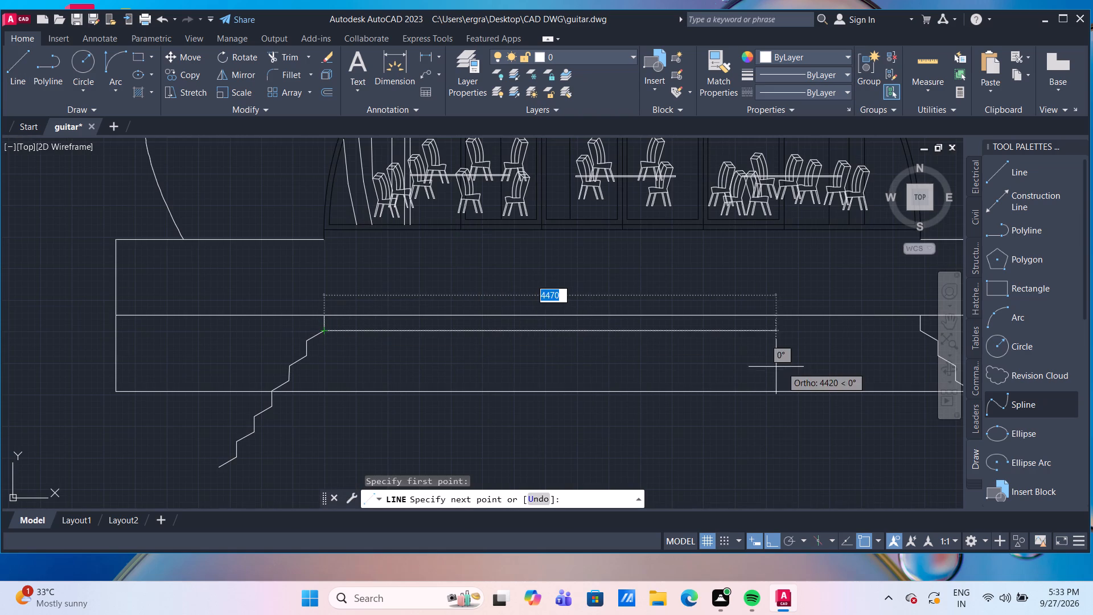
{"action": "middle_click_drag", "start_coordinate": [873, 341], "coordinate": [597, 341]}
{"action": "scroll", "coordinate": [614, 334], "scroll_direction": "up", "scroll_amount": 2}
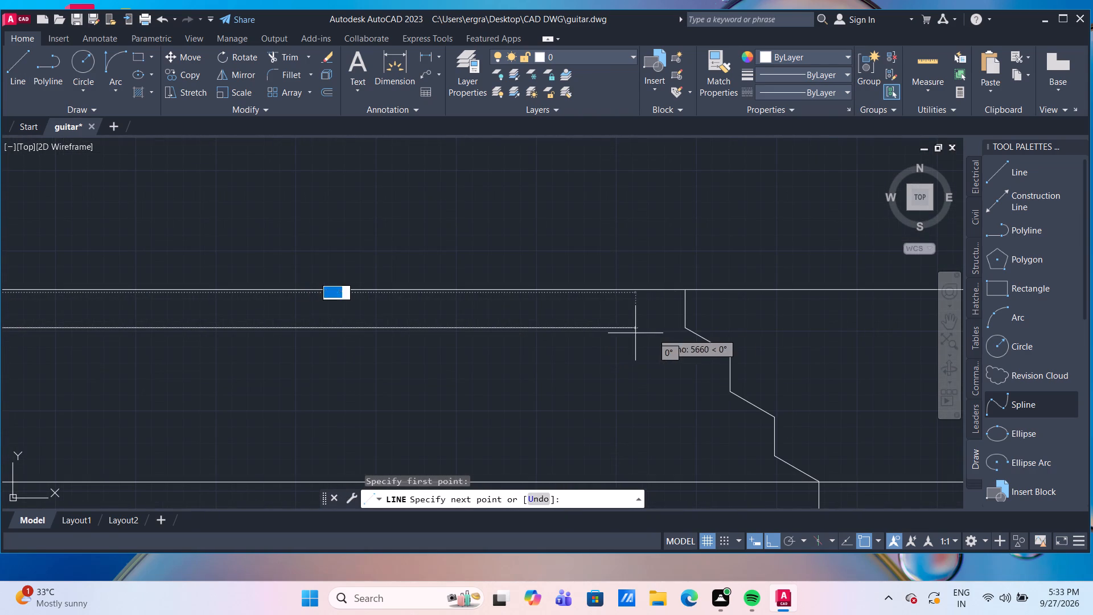
{"action": "left_click", "coordinate": [687, 331]}
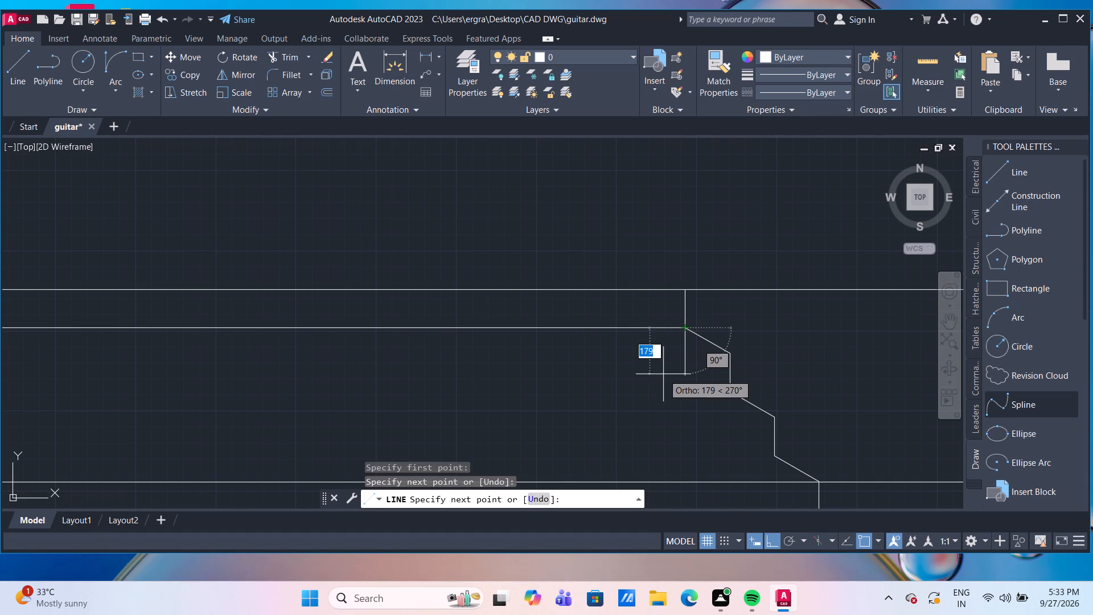
Copy the horizontal line joining the top risers down to the next five corners of the left stair profile.
{"action": "key", "text": "Return"}
{"action": "scroll", "coordinate": [663, 374], "scroll_direction": "down", "scroll_amount": 3}
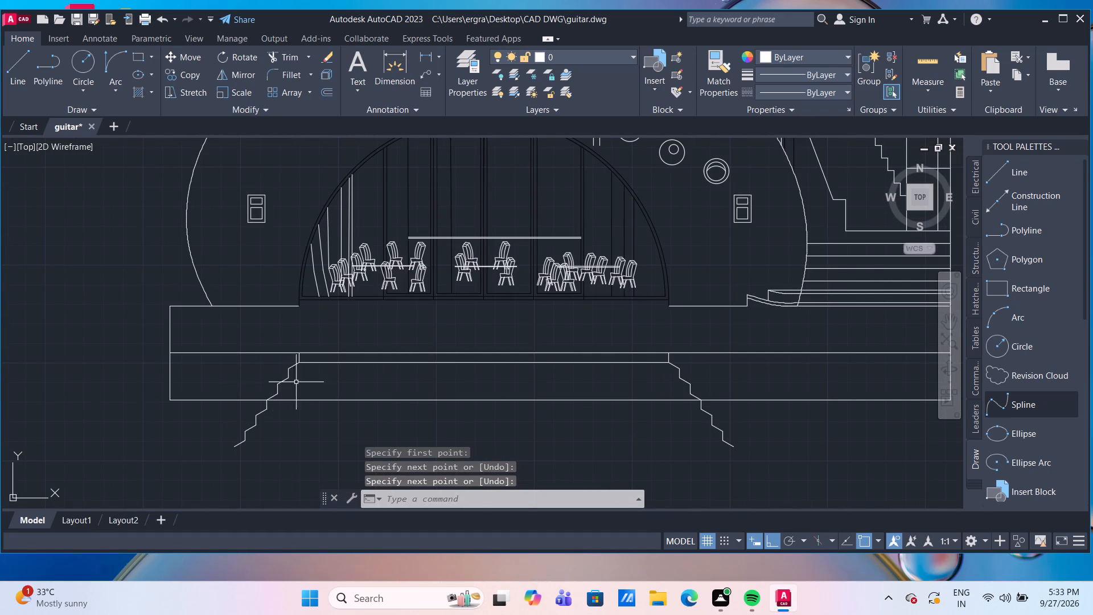
{"action": "scroll", "coordinate": [305, 375], "scroll_direction": "up", "scroll_amount": 1}
{"action": "left_click", "coordinate": [320, 356]}
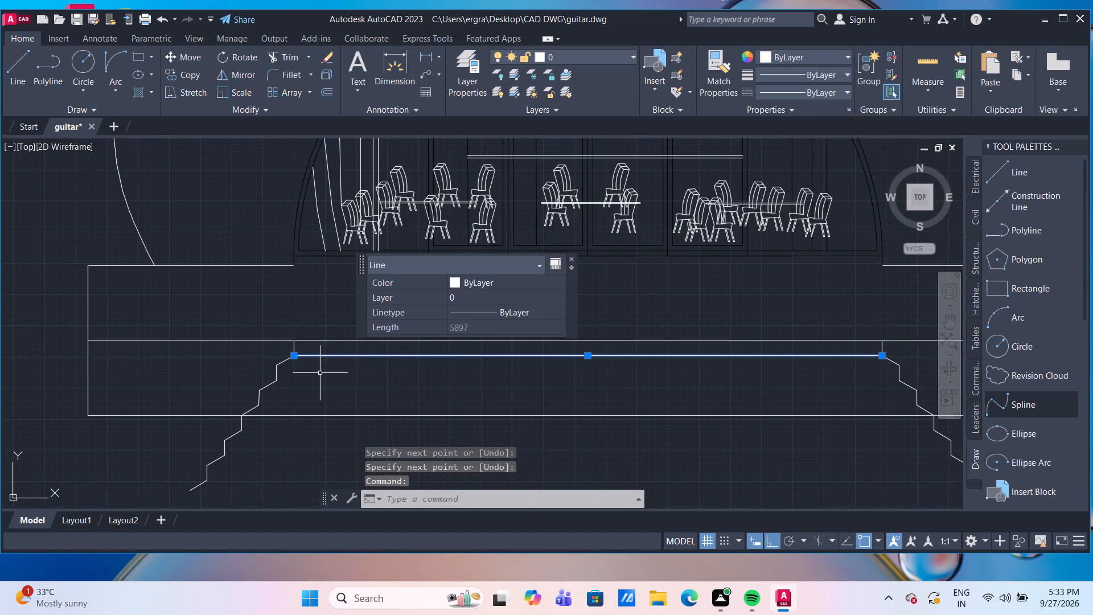
{"action": "type", "text": "co"}
{"action": "key", "text": "Return"}
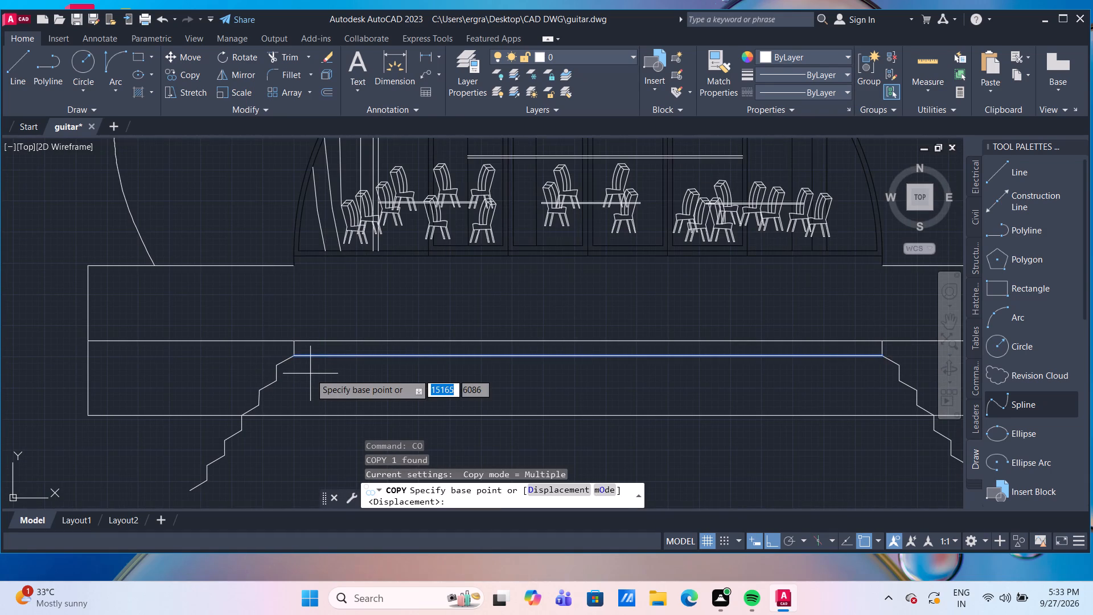
{"action": "scroll", "coordinate": [306, 367], "scroll_direction": "up", "scroll_amount": 1}
{"action": "middle_click_drag", "start_coordinate": [305, 379], "coordinate": [321, 341]}
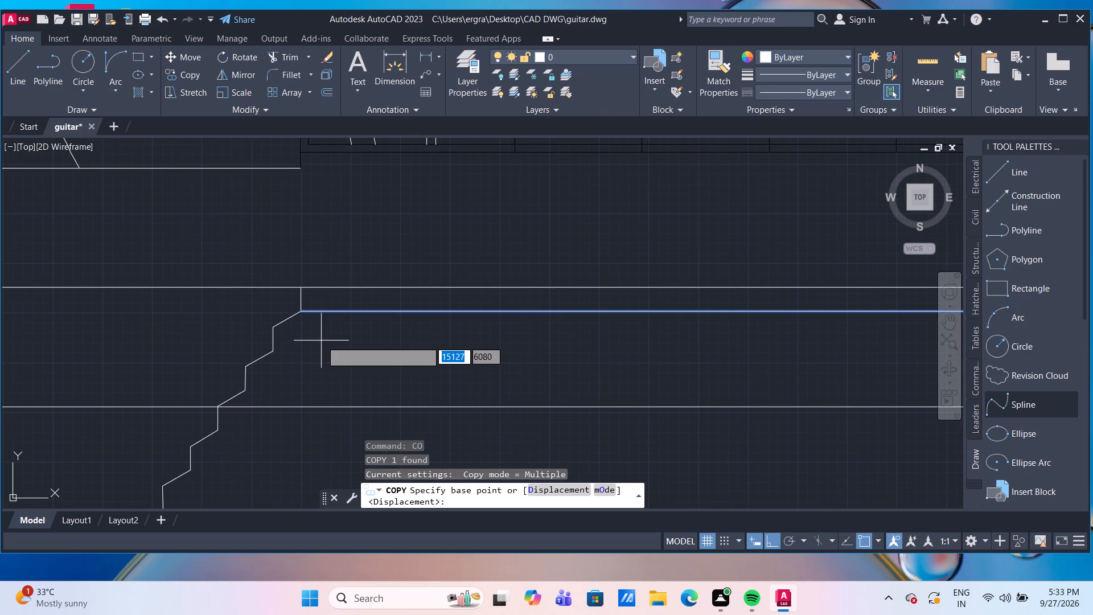
{"action": "left_click", "coordinate": [303, 311]}
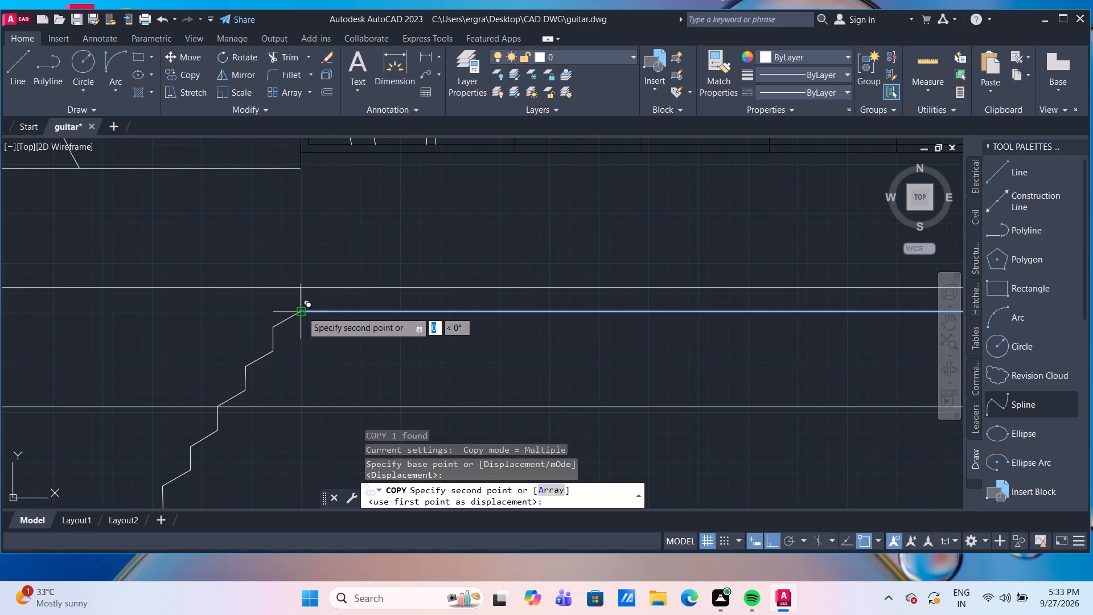
{"action": "left_click", "coordinate": [274, 331]}
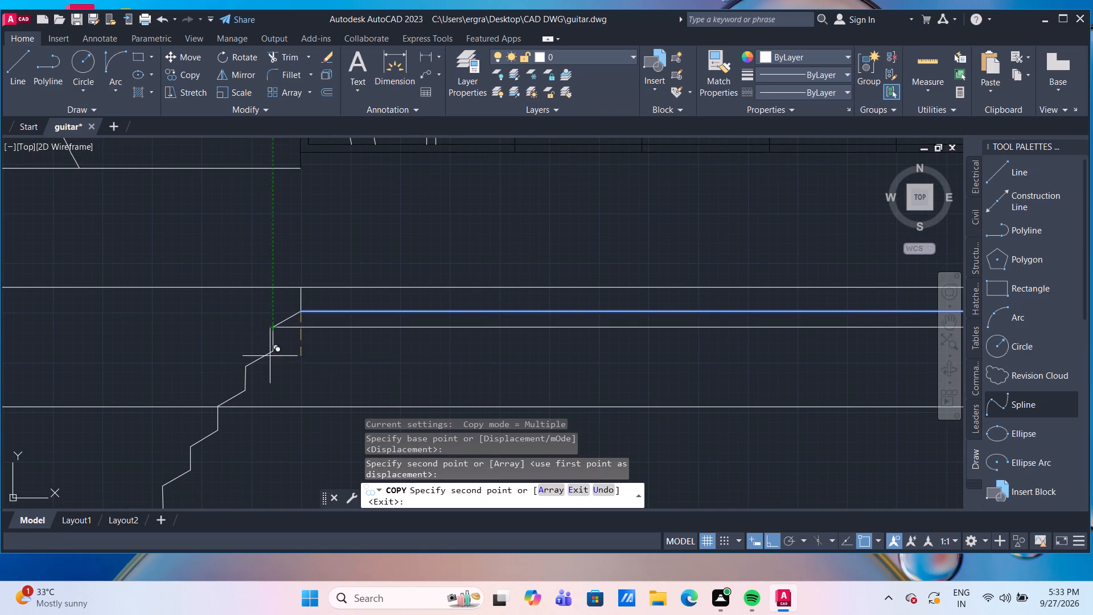
{"action": "left_click", "coordinate": [273, 355]}
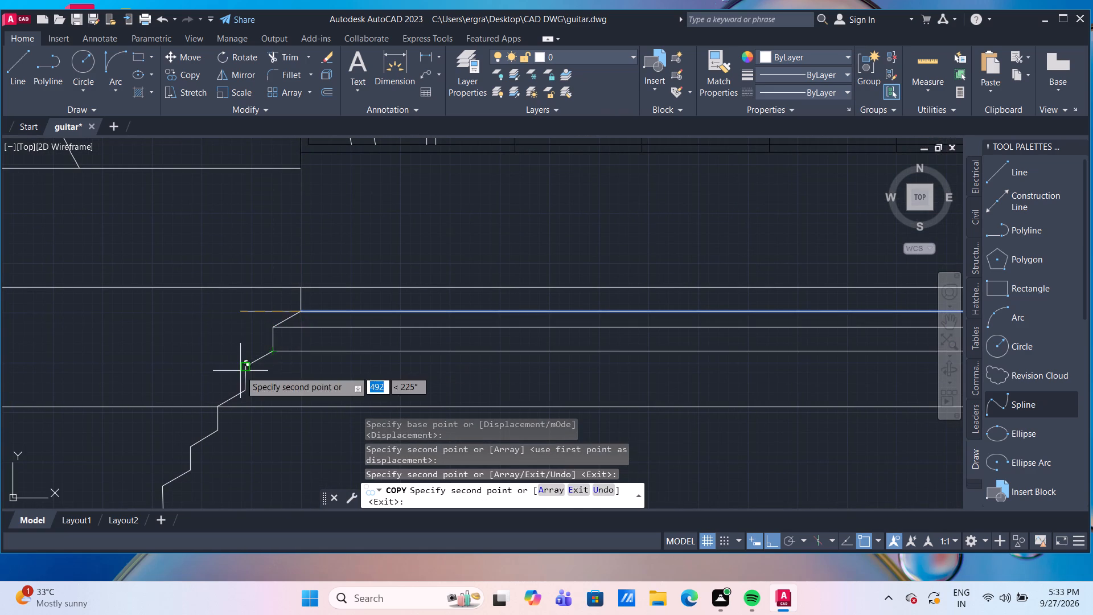
{"action": "left_click", "coordinate": [249, 368]}
{"action": "left_click", "coordinate": [247, 393]}
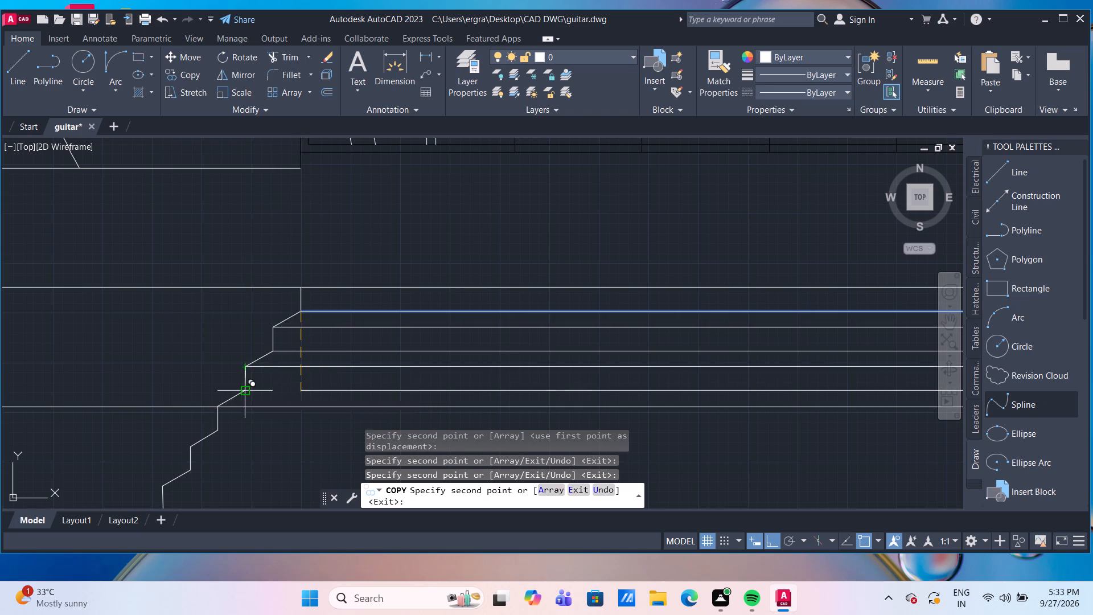
{"action": "left_click", "coordinate": [216, 410]}
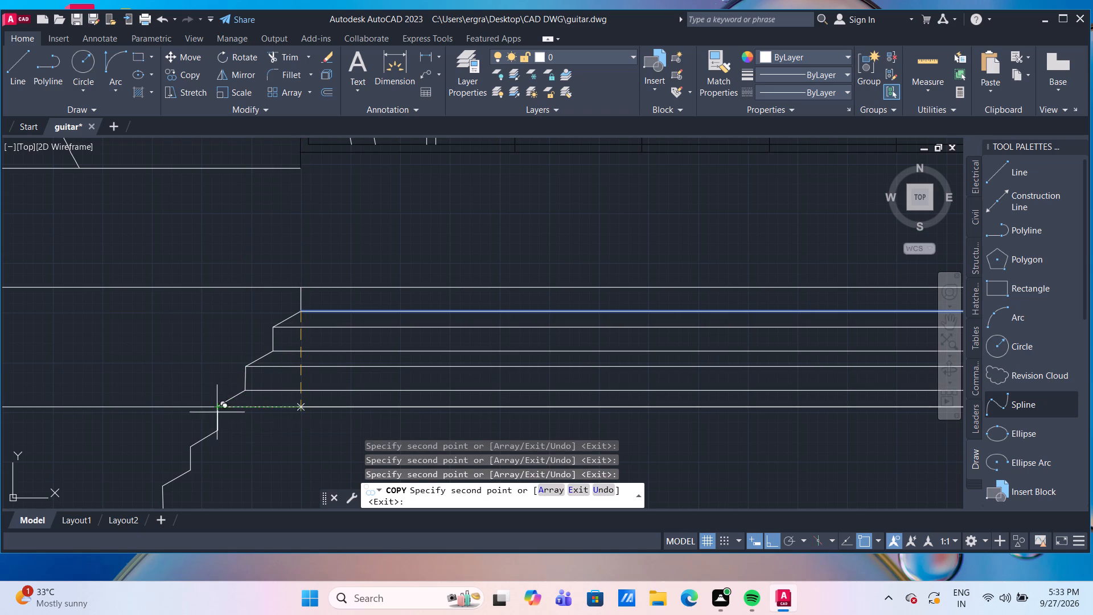
Place further copies of the step line at the remaining five lower corners of the left stair profile.
{"action": "middle_click_drag", "start_coordinate": [243, 403], "coordinate": [261, 296]}
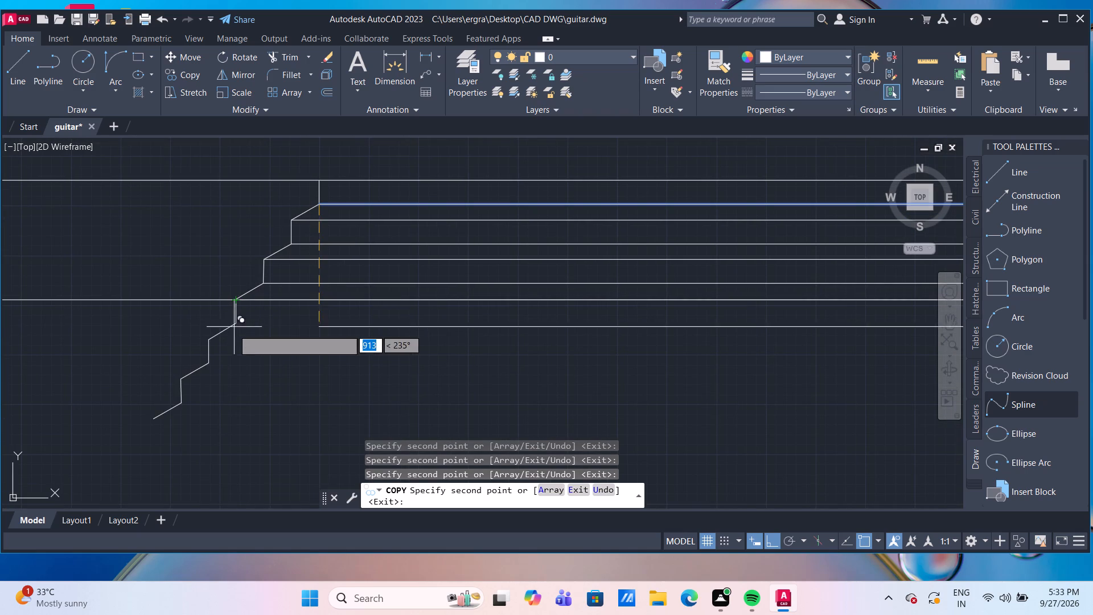
{"action": "left_click", "coordinate": [235, 326]}
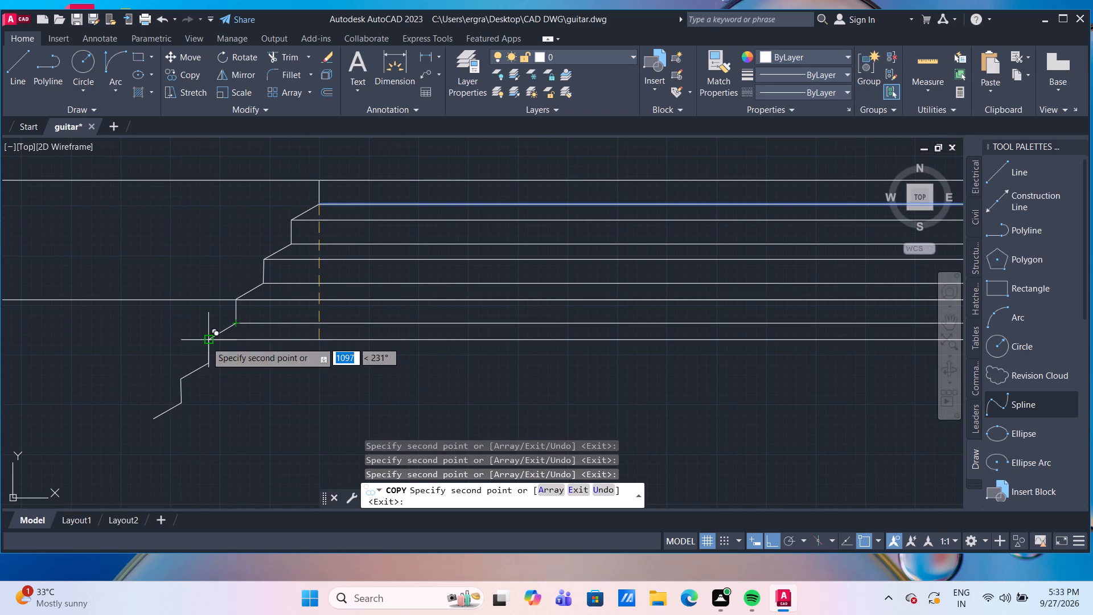
{"action": "left_click", "coordinate": [206, 342]}
{"action": "left_click", "coordinate": [209, 363]}
{"action": "left_click", "coordinate": [180, 380]}
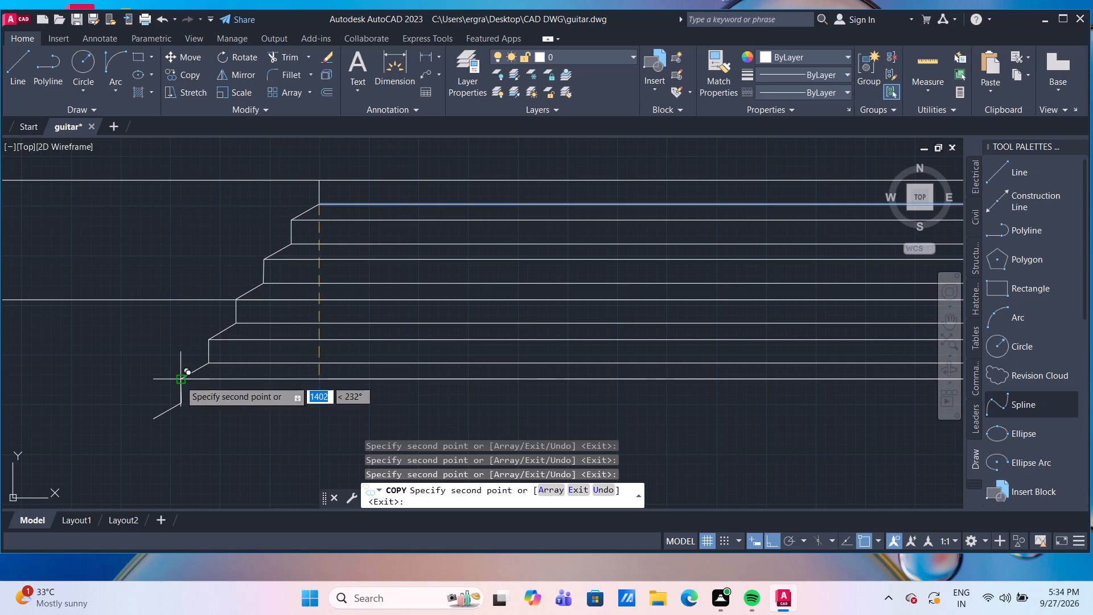
{"action": "left_click", "coordinate": [182, 403]}
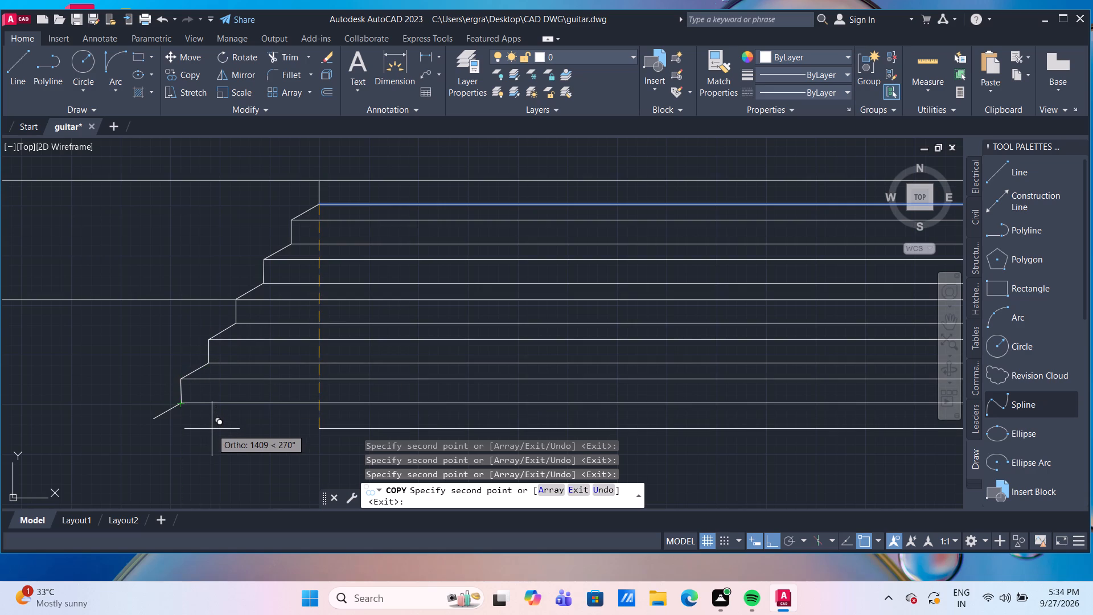
{"action": "scroll", "coordinate": [212, 429], "scroll_direction": "down", "scroll_amount": 1}
{"action": "key", "text": "Escape"}
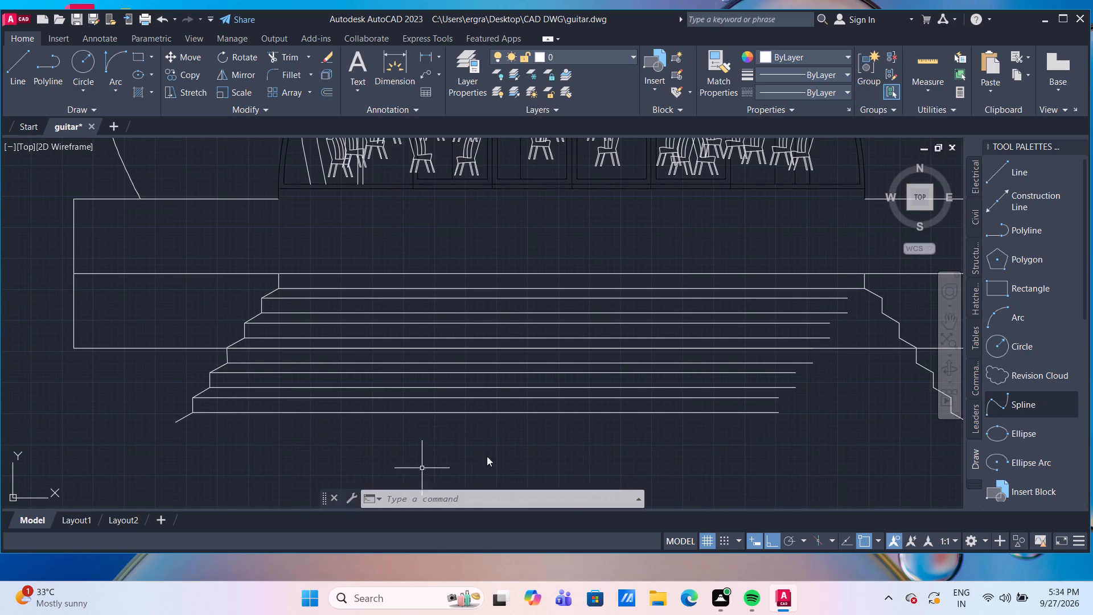
Extend the right ends of all the copied step lines to the right stair profile, using a fence across them.
{"action": "middle_click_drag", "start_coordinate": [496, 397], "coordinate": [384, 302]}
{"action": "middle_click_drag", "start_coordinate": [750, 334], "coordinate": [677, 345]}
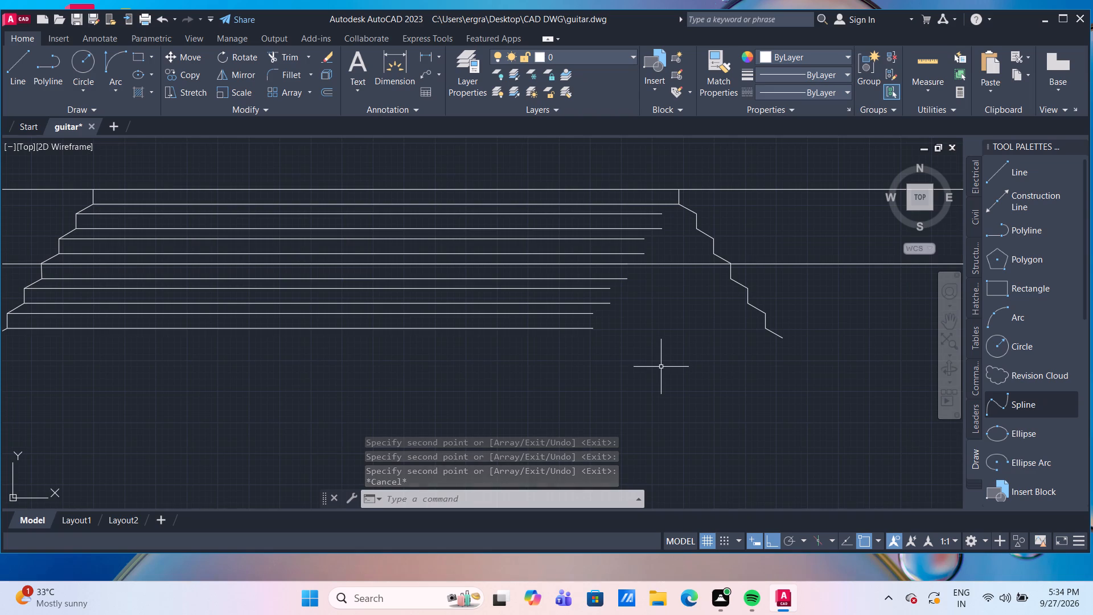
{"action": "type", "text": "exx"}
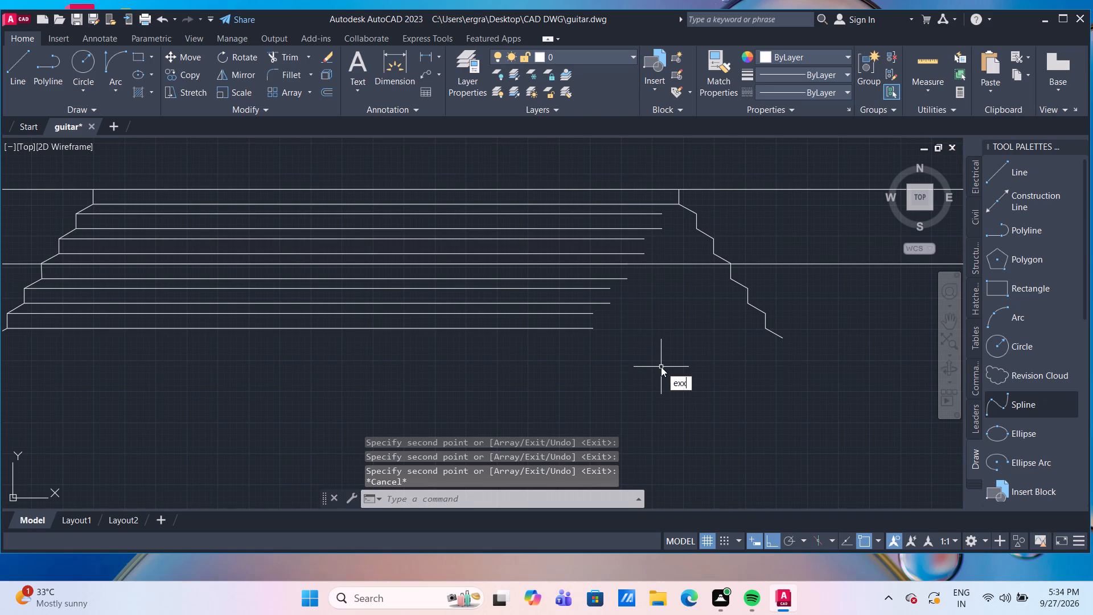
{"action": "key", "text": "Return"}
{"action": "left_click", "coordinate": [558, 358]}
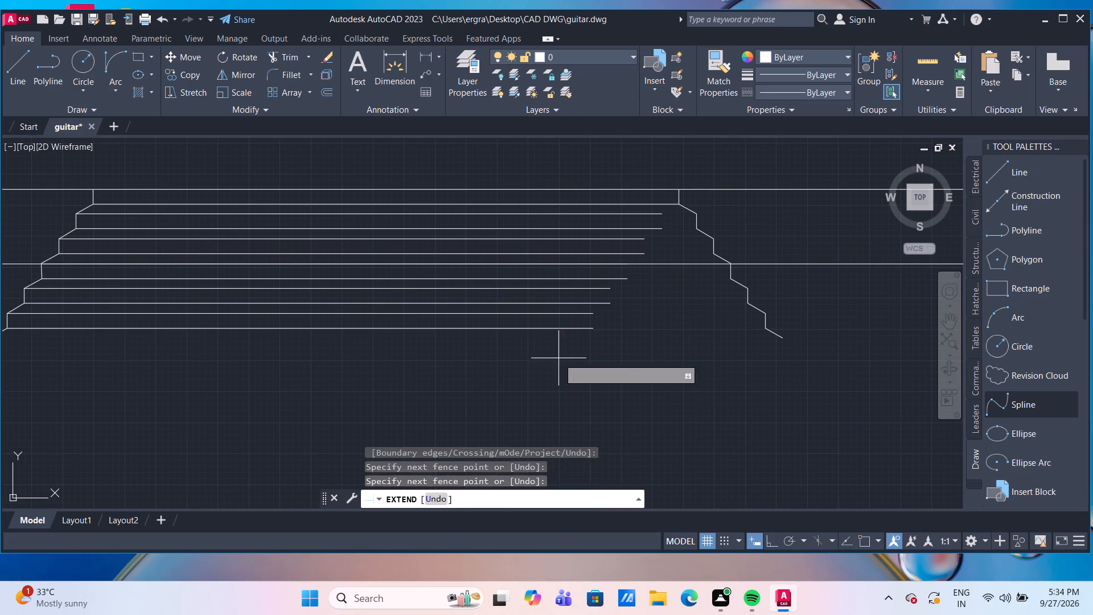
{"action": "left_click", "coordinate": [590, 202]}
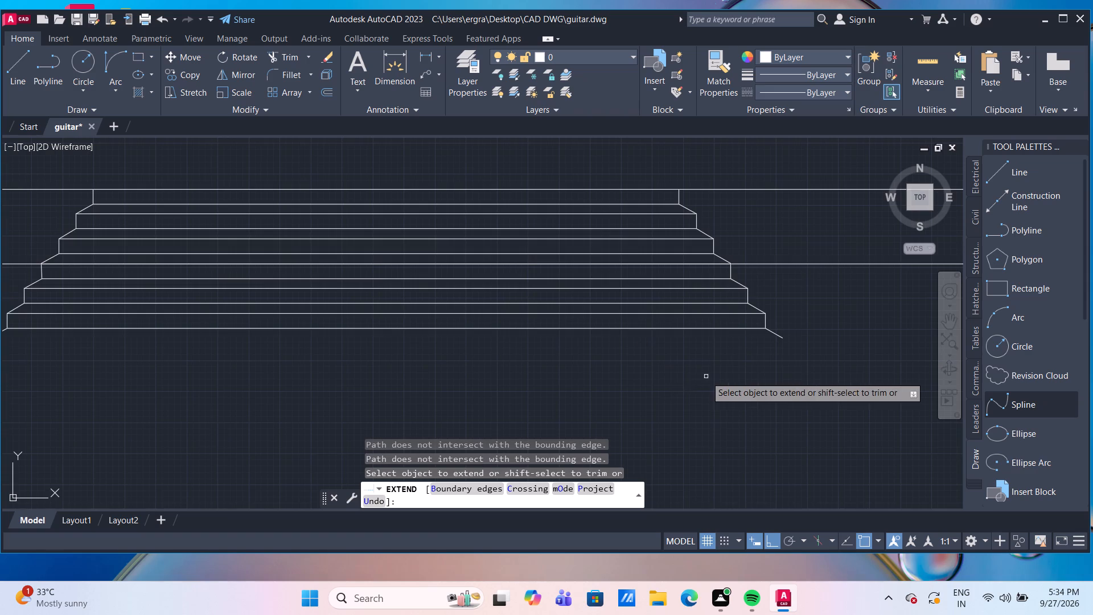
{"action": "scroll", "coordinate": [706, 376], "scroll_direction": "down", "scroll_amount": 3}
{"action": "scroll", "coordinate": [727, 383], "scroll_direction": "up", "scroll_amount": 3}
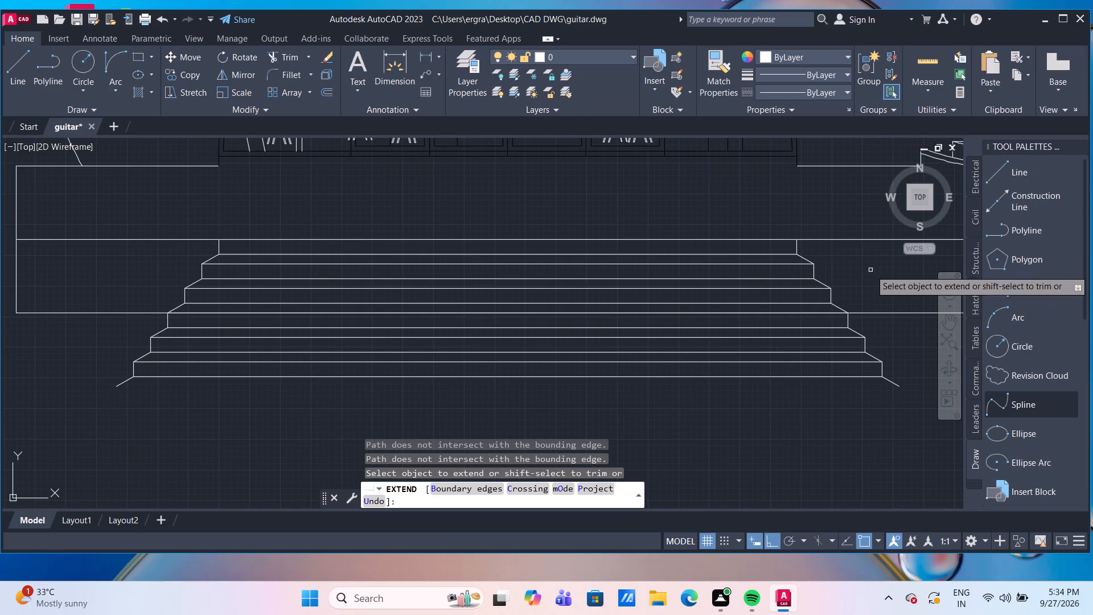
{"action": "scroll", "coordinate": [868, 309], "scroll_direction": "down", "scroll_amount": 1}
{"action": "middle_click_drag", "start_coordinate": [845, 419], "coordinate": [778, 396]}
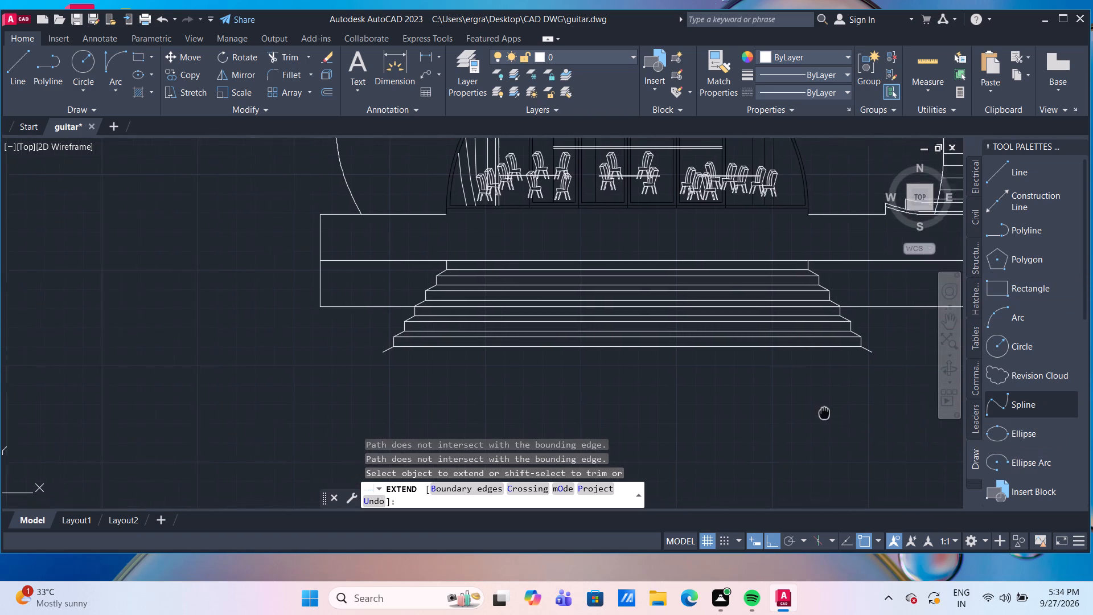
{"action": "middle_click_drag", "start_coordinate": [778, 396], "coordinate": [762, 388]}
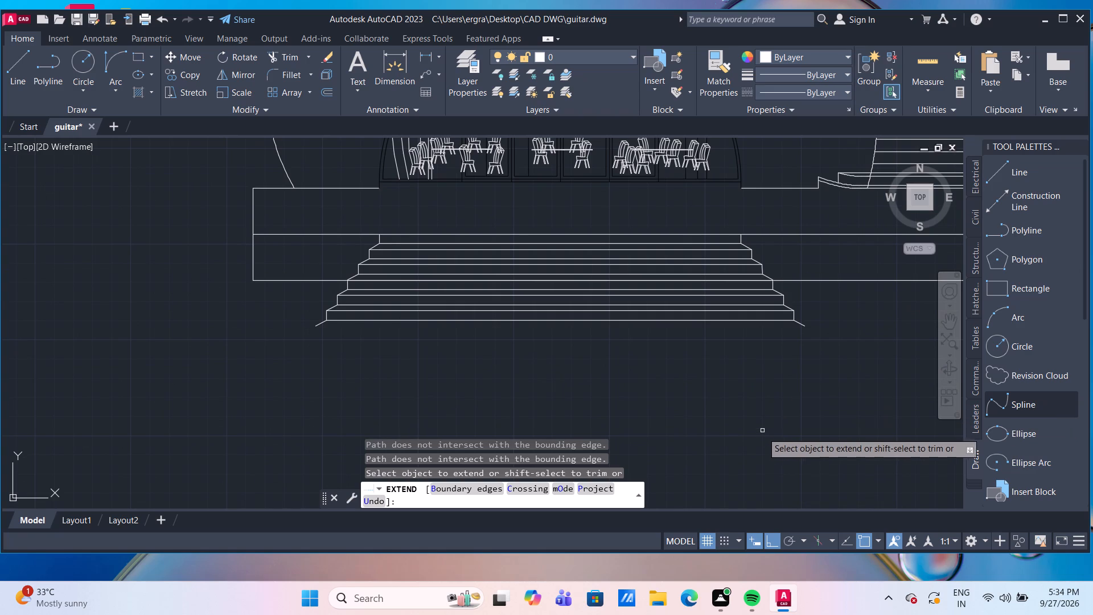
{"action": "key", "text": "Escape"}
Move the base's bottom horizontal line straight down by 1200.
{"action": "scroll", "coordinate": [827, 349], "scroll_direction": "up", "scroll_amount": 1}
{"action": "middle_click_drag", "start_coordinate": [827, 349], "coordinate": [767, 323]}
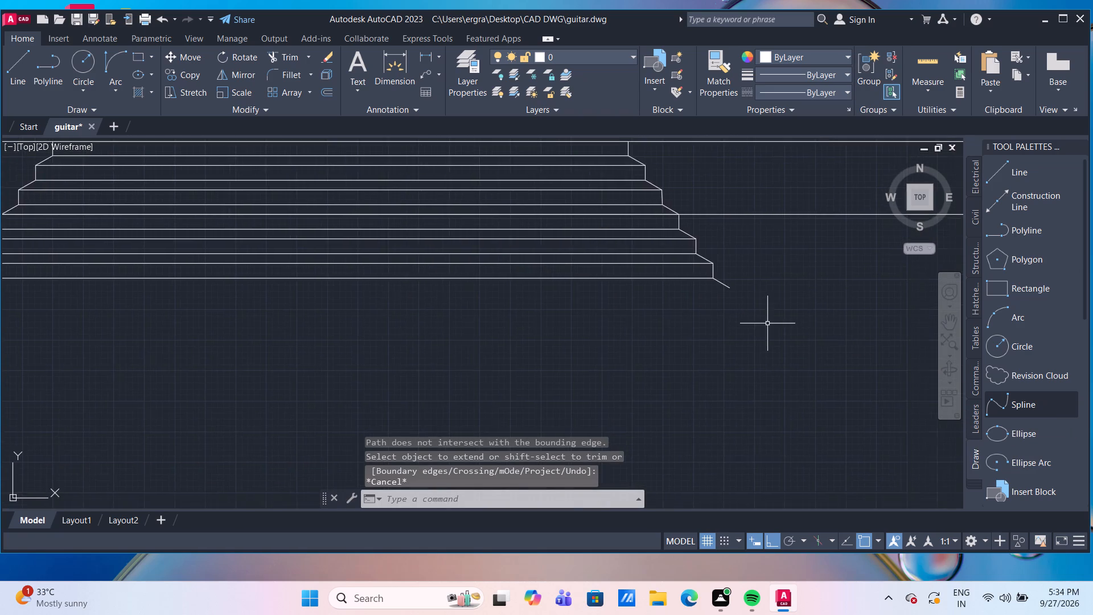
{"action": "scroll", "coordinate": [767, 323], "scroll_direction": "down", "scroll_amount": 1}
{"action": "middle_click_drag", "start_coordinate": [831, 296], "coordinate": [673, 295]}
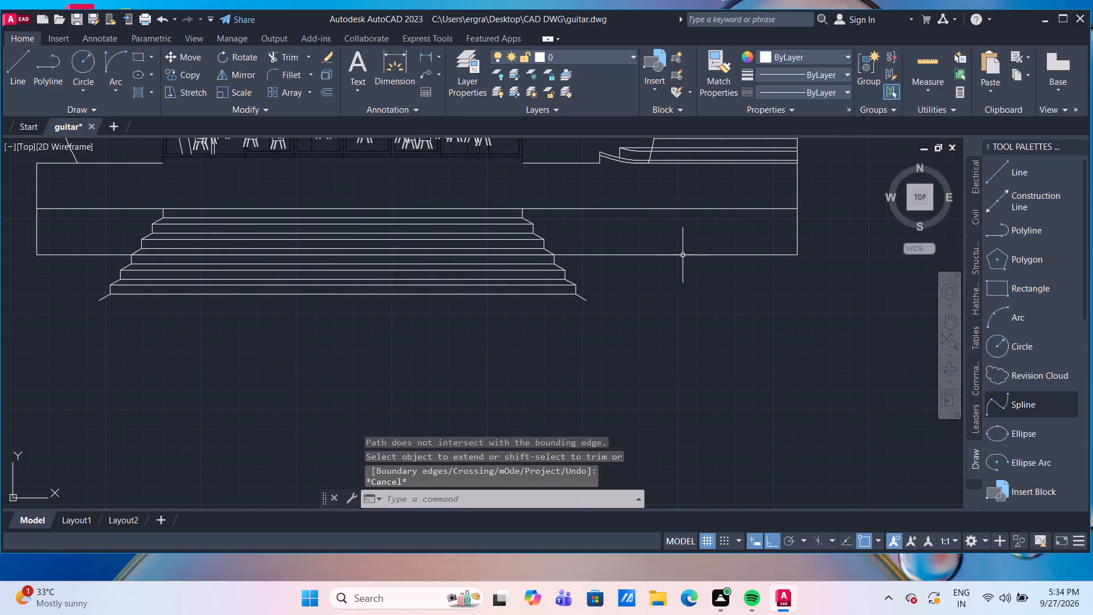
{"action": "left_click", "coordinate": [683, 255]}
{"action": "key", "text": "m"}
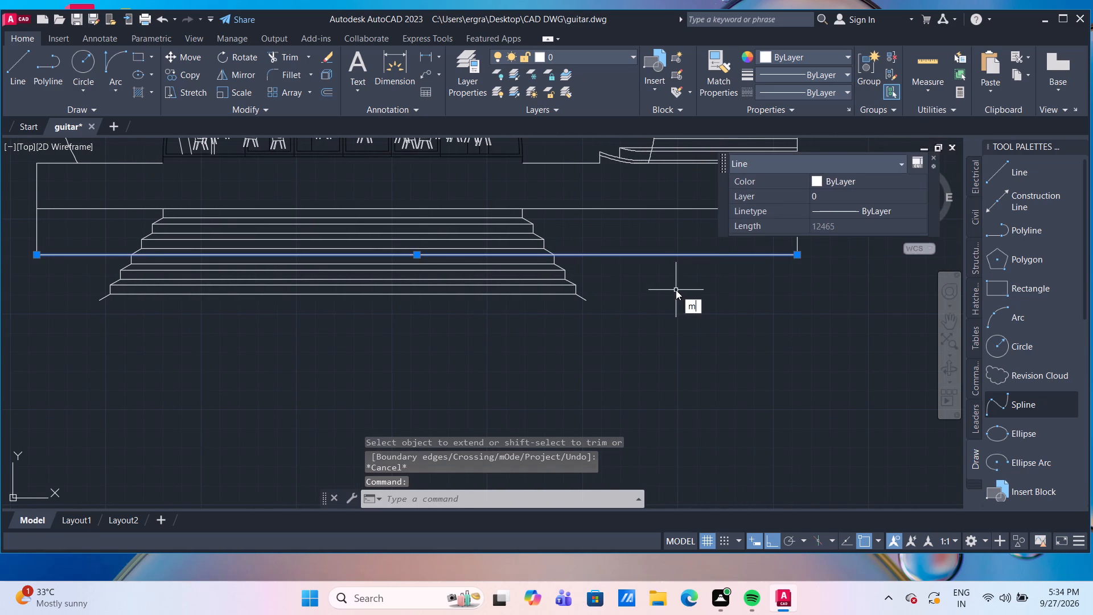
{"action": "key", "text": "Return"}
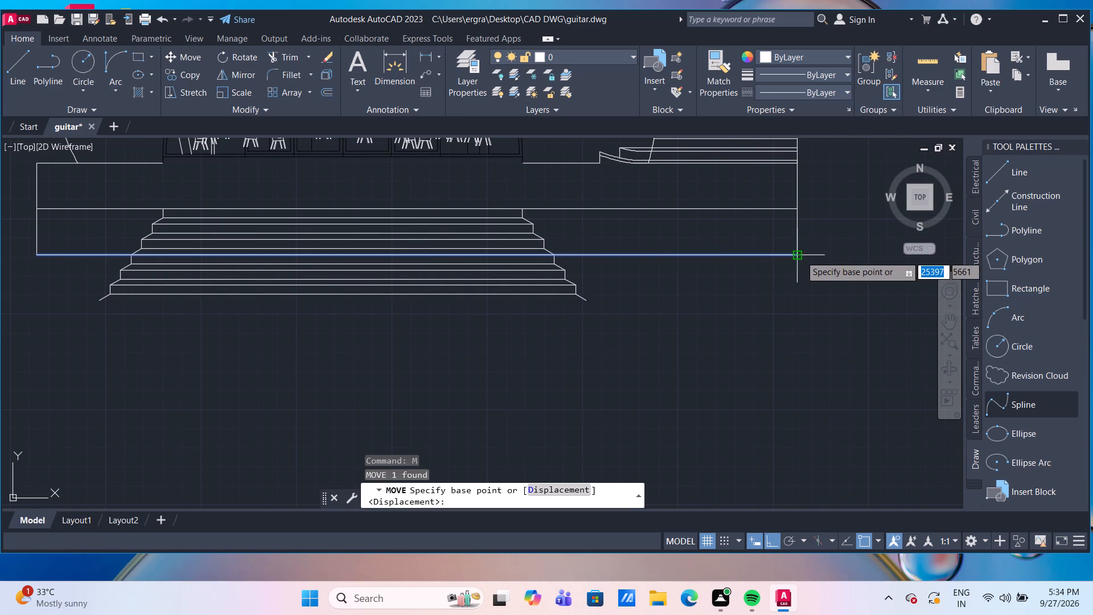
{"action": "left_click", "coordinate": [799, 255]}
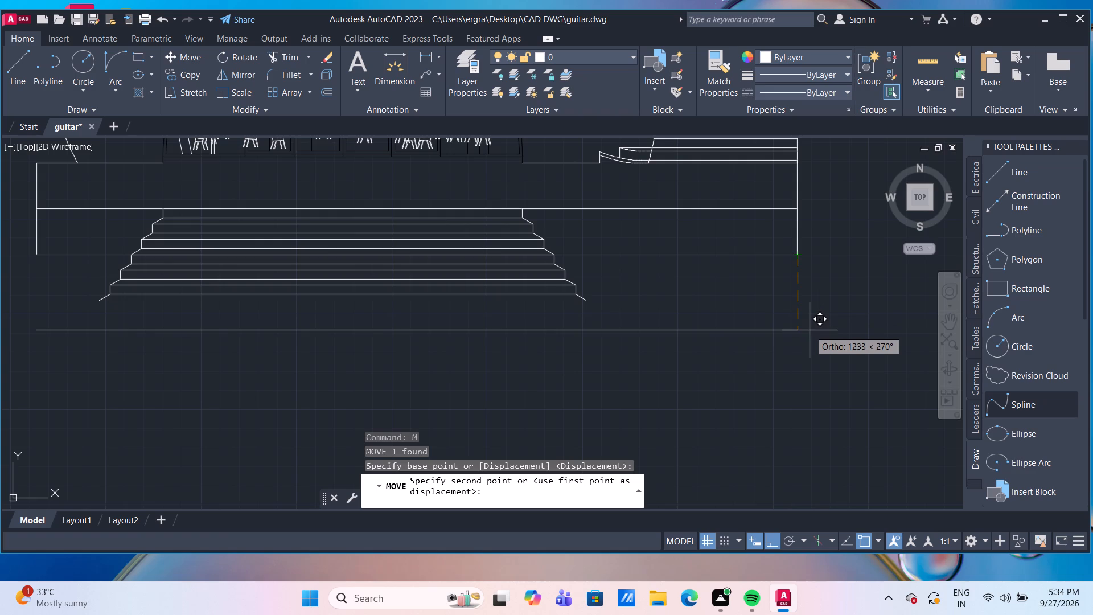
{"action": "type", "text": "1200"}
{"action": "key", "text": "Return"}
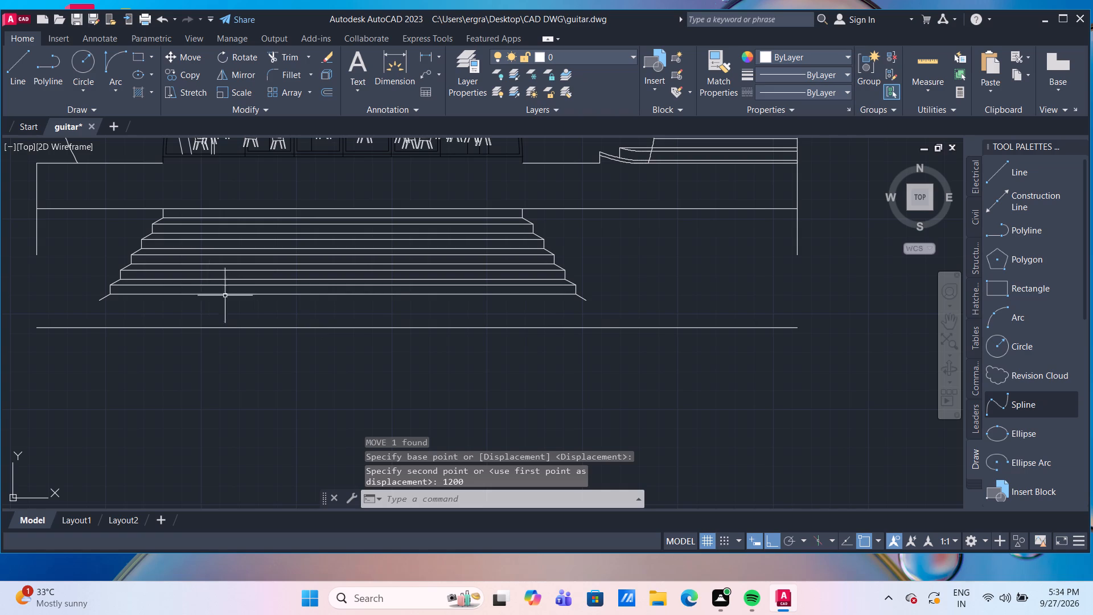
Extend the lowest sloped segments of the left and right stair profiles to the base's bottom line.
{"action": "middle_click_drag", "start_coordinate": [225, 296], "coordinate": [288, 318]}
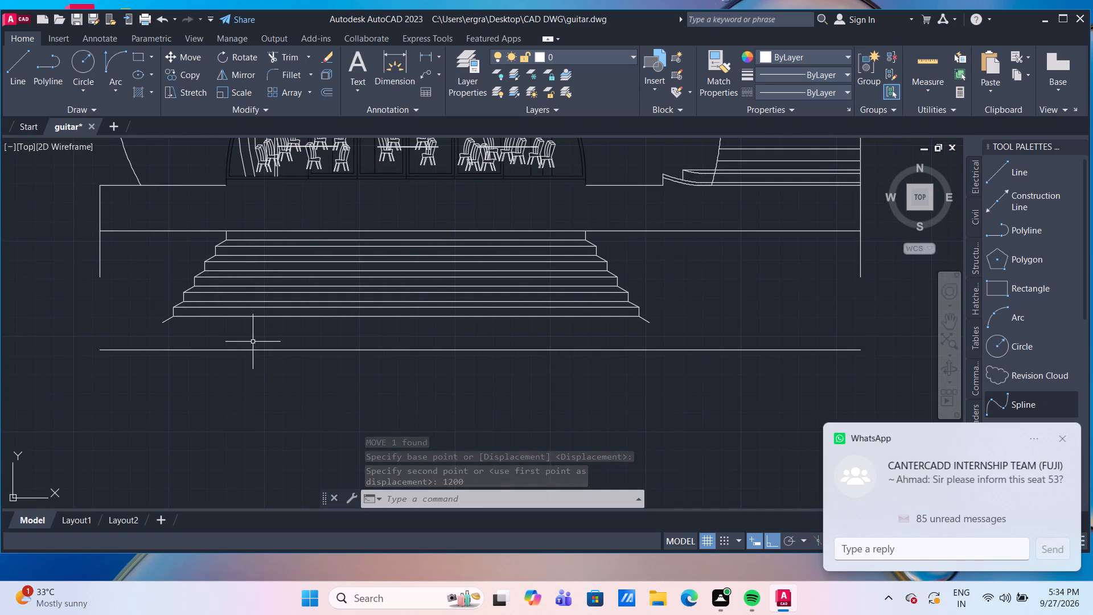
{"action": "type", "text": "ex"}
{"action": "key", "text": "Return"}
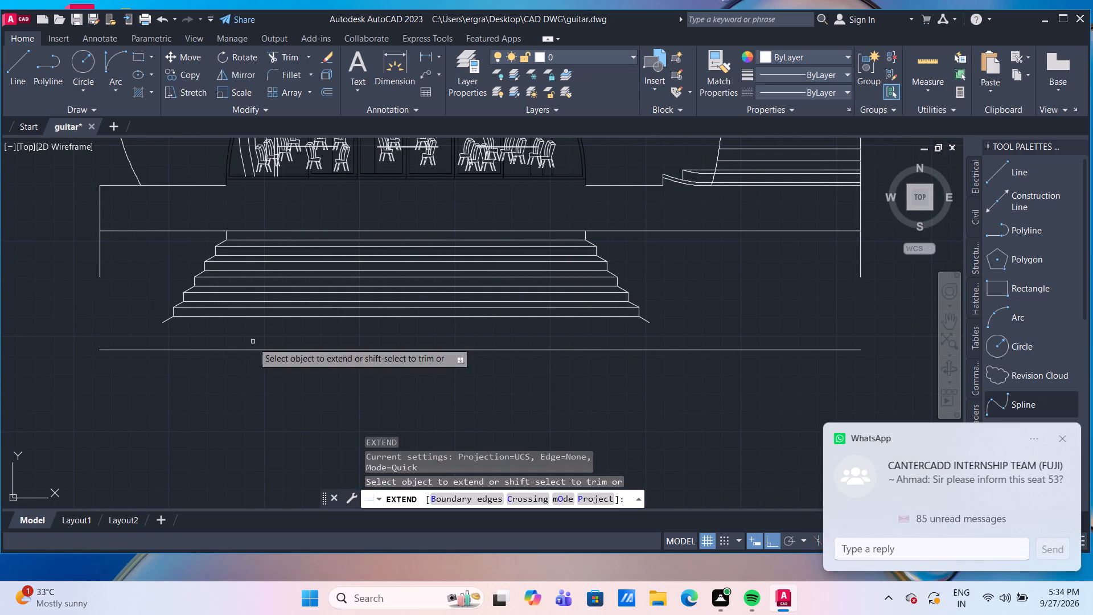
{"action": "left_click", "coordinate": [164, 320]}
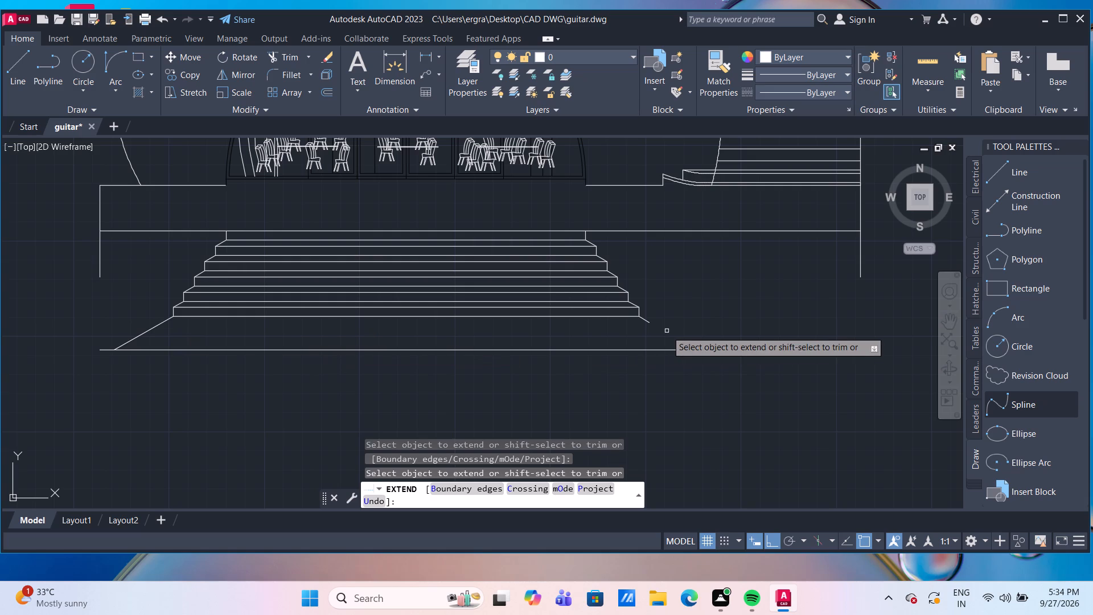
{"action": "left_click", "coordinate": [647, 321]}
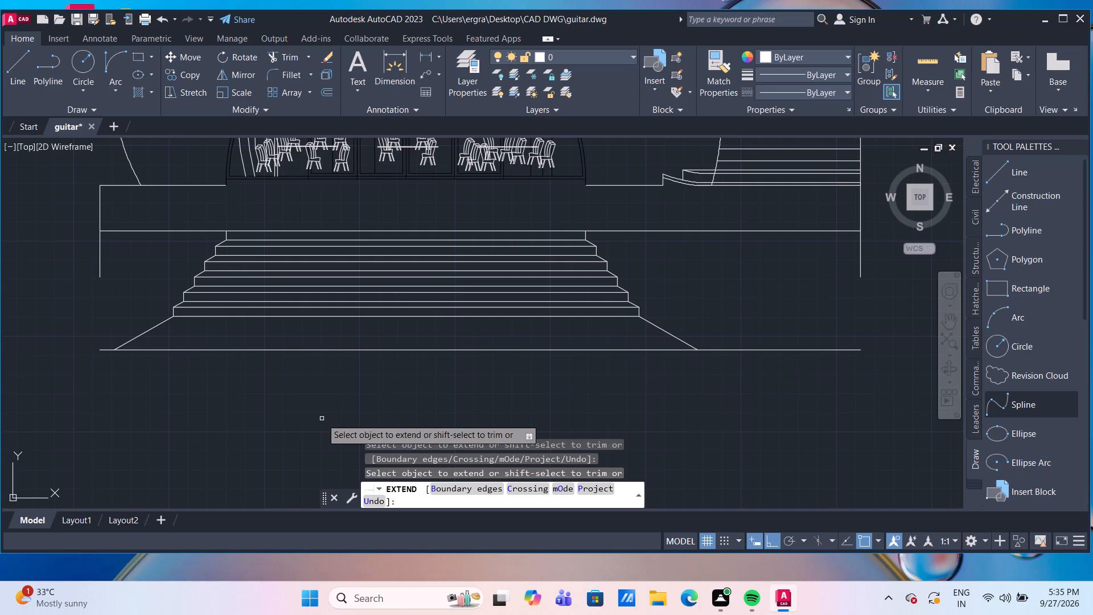
{"action": "scroll", "coordinate": [802, 300], "scroll_direction": "down", "scroll_amount": 1}
{"action": "middle_click_drag", "start_coordinate": [785, 302], "coordinate": [614, 302]}
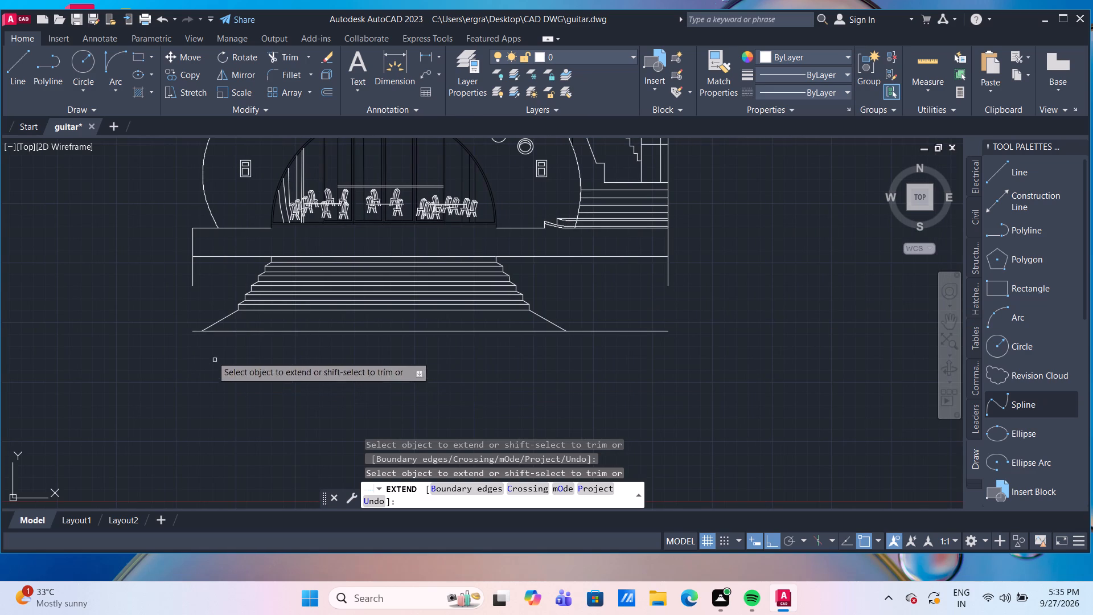
{"action": "key", "text": "Escape"}
Extend both vertical sides of the base down to its lowered bottom line.
{"action": "scroll", "coordinate": [211, 282], "scroll_direction": "up", "scroll_amount": 1}
{"action": "scroll", "coordinate": [211, 282], "scroll_direction": "down", "scroll_amount": 2}
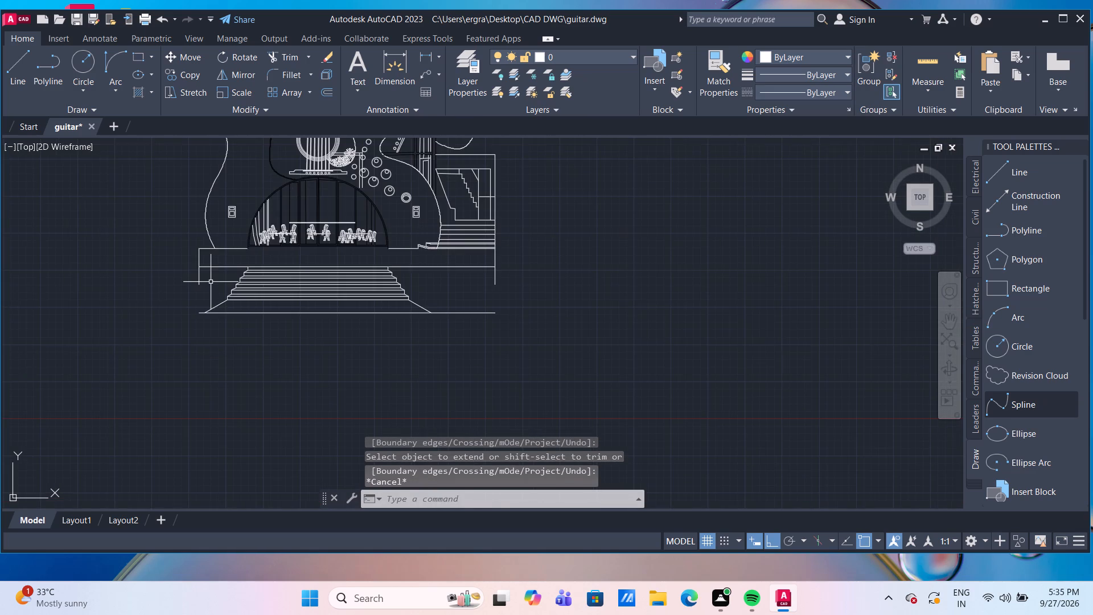
{"action": "scroll", "coordinate": [209, 284], "scroll_direction": "up", "scroll_amount": 2}
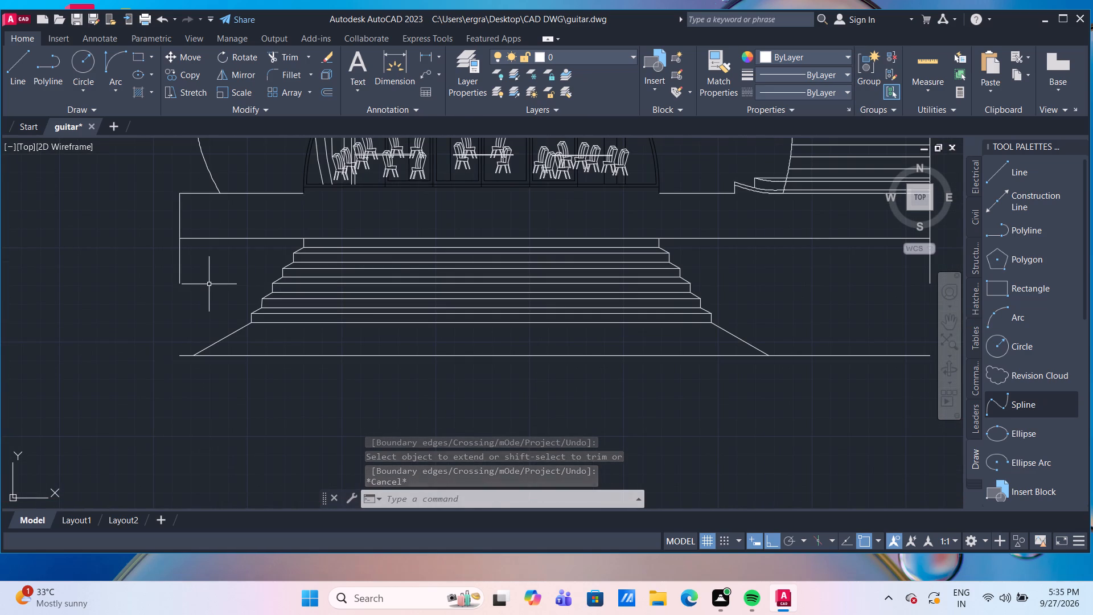
{"action": "type", "text": "ex"}
{"action": "key", "text": "Return"}
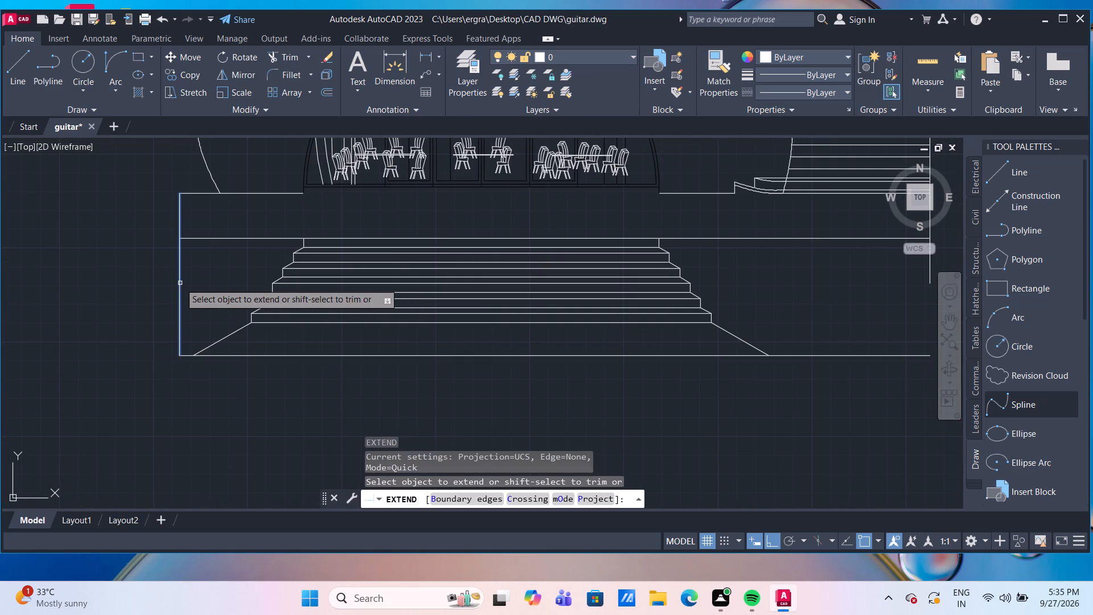
{"action": "left_click", "coordinate": [180, 283]}
{"action": "scroll", "coordinate": [180, 283], "scroll_direction": "down", "scroll_amount": 2}
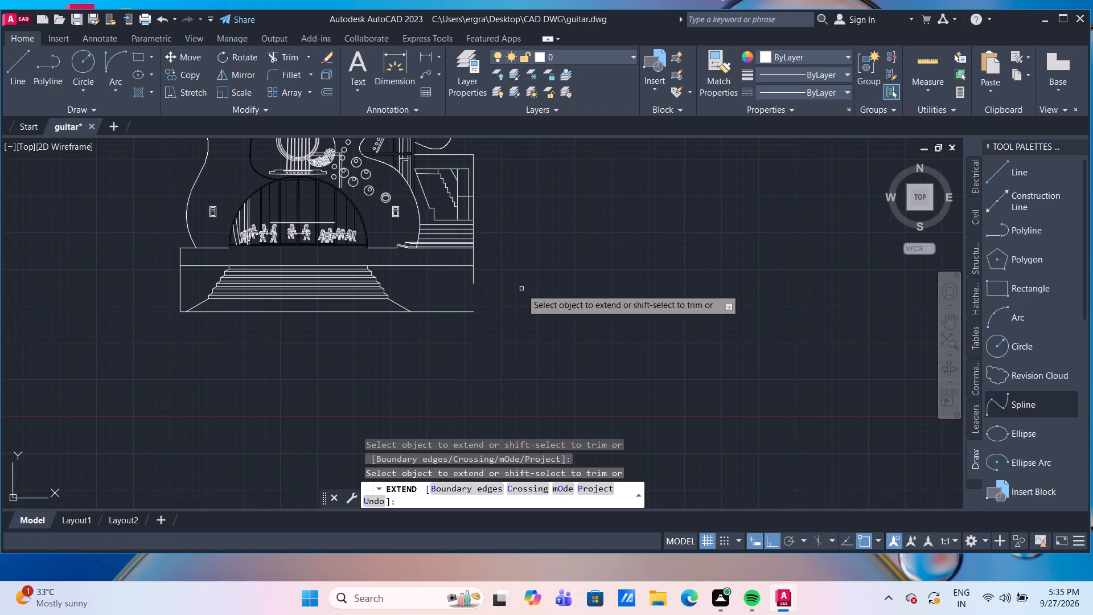
{"action": "scroll", "coordinate": [521, 289], "scroll_direction": "up", "scroll_amount": 1}
{"action": "left_click", "coordinate": [443, 267]}
{"action": "scroll", "coordinate": [502, 310], "scroll_direction": "down", "scroll_amount": 1}
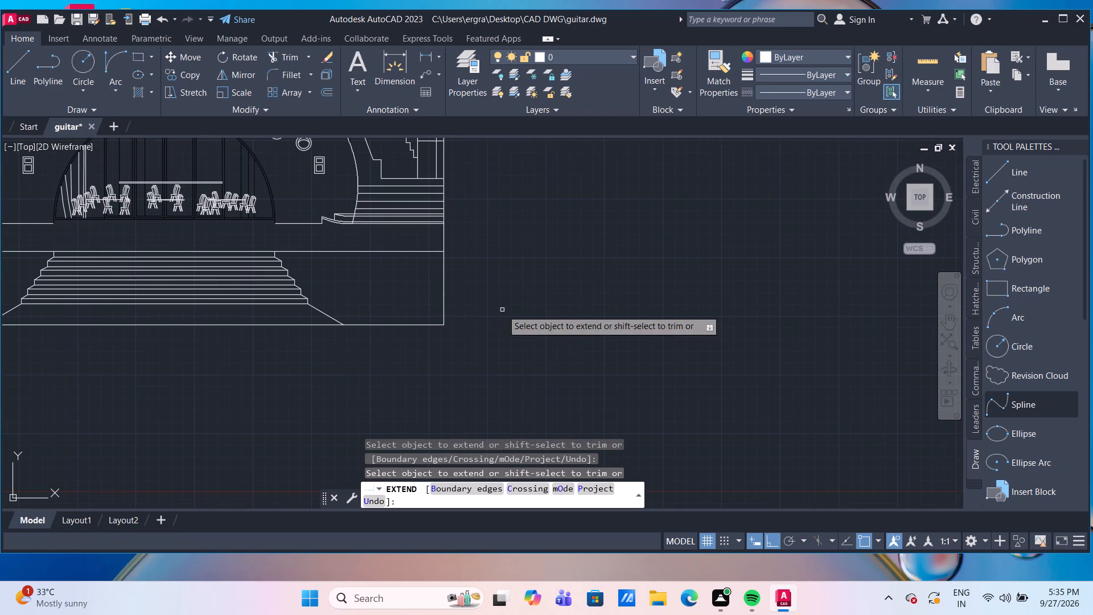
{"action": "scroll", "coordinate": [381, 360], "scroll_direction": "up", "scroll_amount": 1}
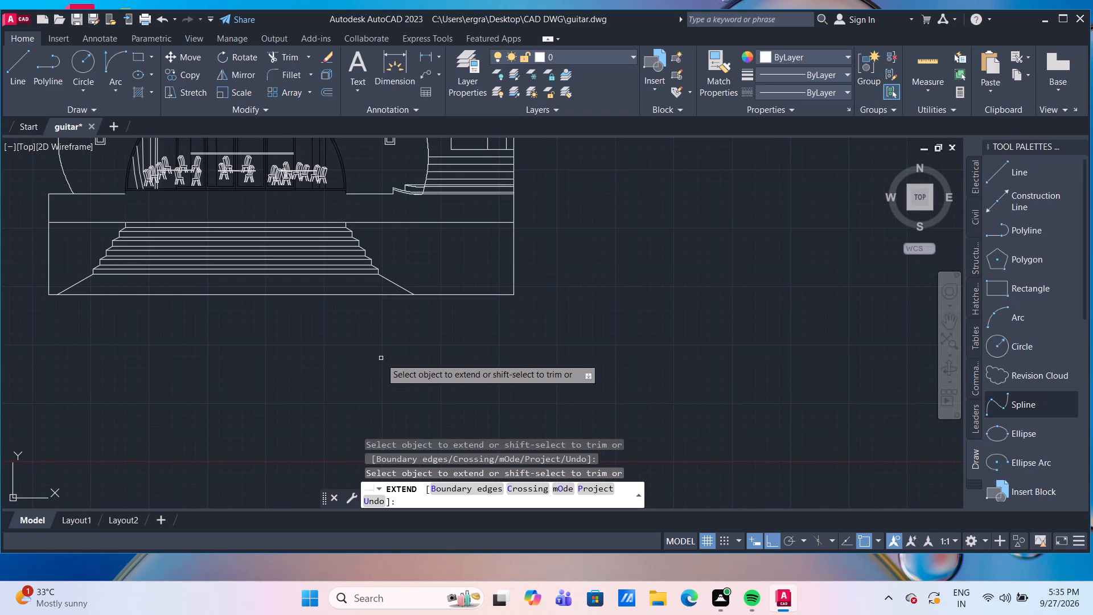
{"action": "key", "text": "Escape"}
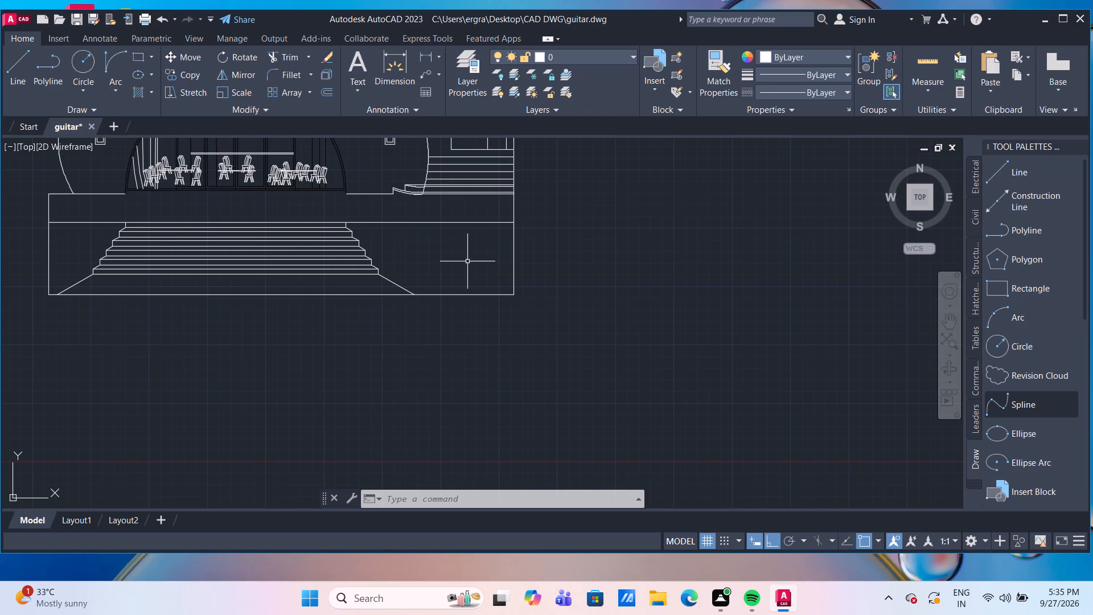
Hatch the guitar body around the arch with a solid fill in colour 199,200,202.
{"action": "middle_click_drag", "start_coordinate": [428, 246], "coordinate": [498, 317]}
{"action": "scroll", "coordinate": [482, 284], "scroll_direction": "down", "scroll_amount": 1}
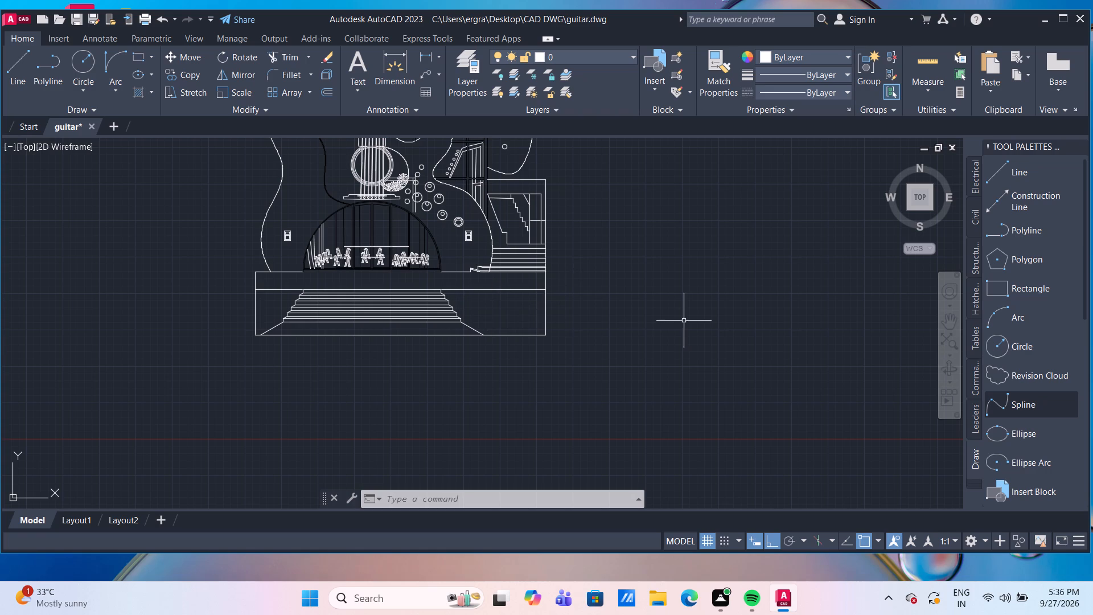
{"action": "middle_click_drag", "start_coordinate": [714, 252], "coordinate": [707, 307]}
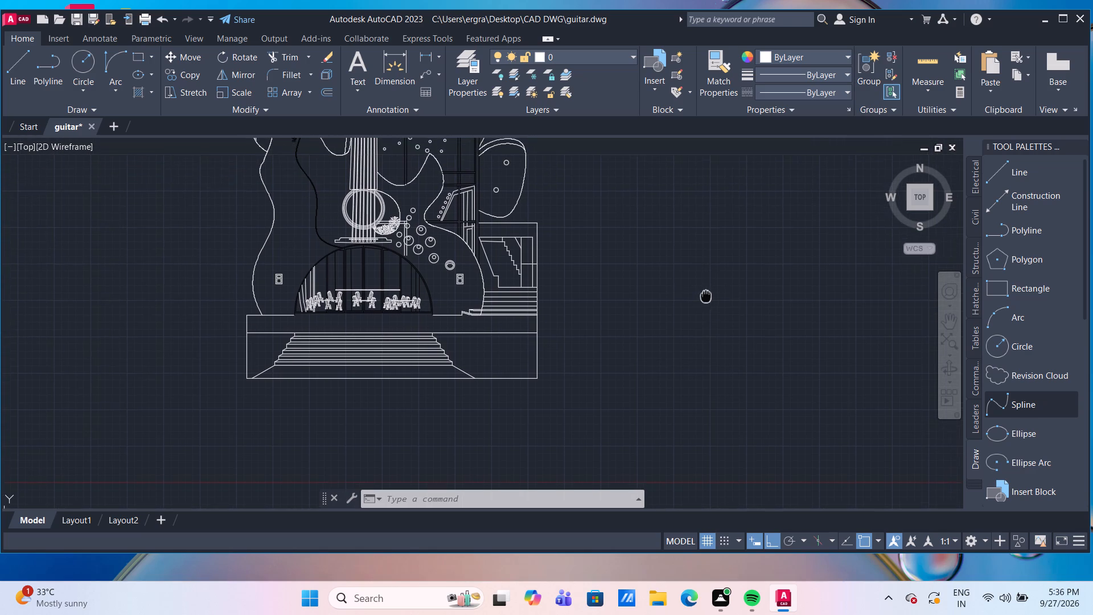
{"action": "middle_click_drag", "start_coordinate": [707, 307], "coordinate": [707, 316]}
{"action": "scroll", "coordinate": [700, 306], "scroll_direction": "down", "scroll_amount": 1}
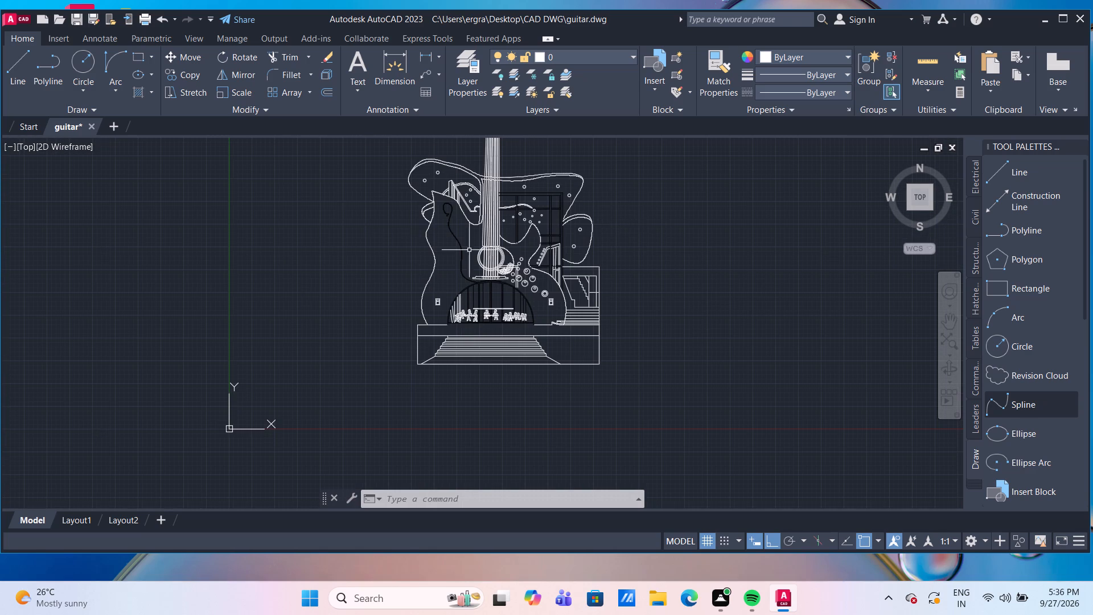
{"action": "scroll", "coordinate": [461, 243], "scroll_direction": "up", "scroll_amount": 1}
{"action": "left_click", "coordinate": [133, 91]}
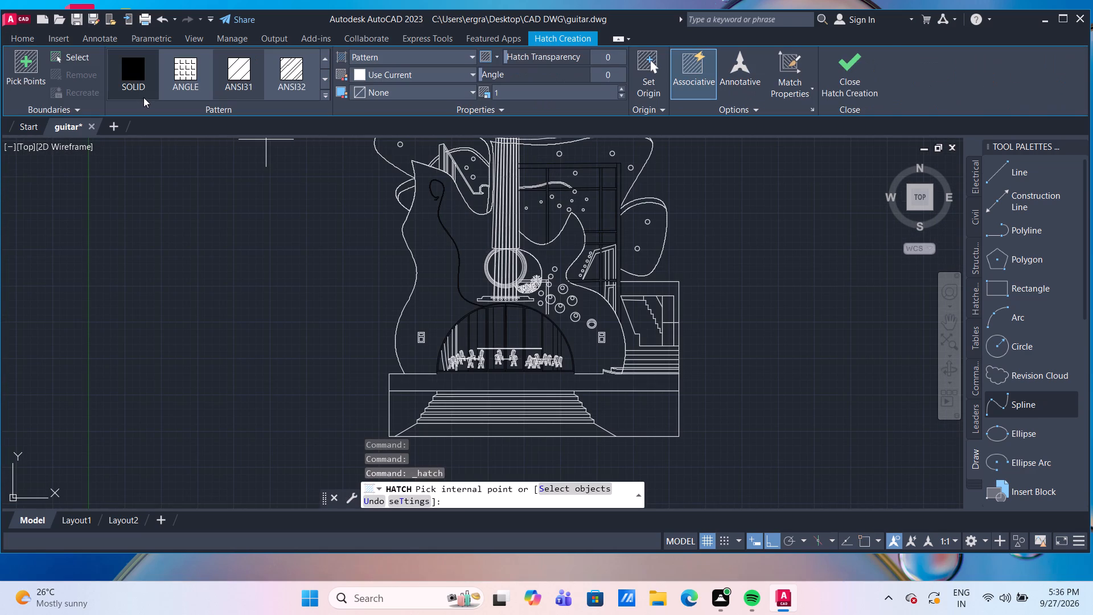
{"action": "left_click", "coordinate": [138, 68]}
{"action": "left_click", "coordinate": [471, 69]}
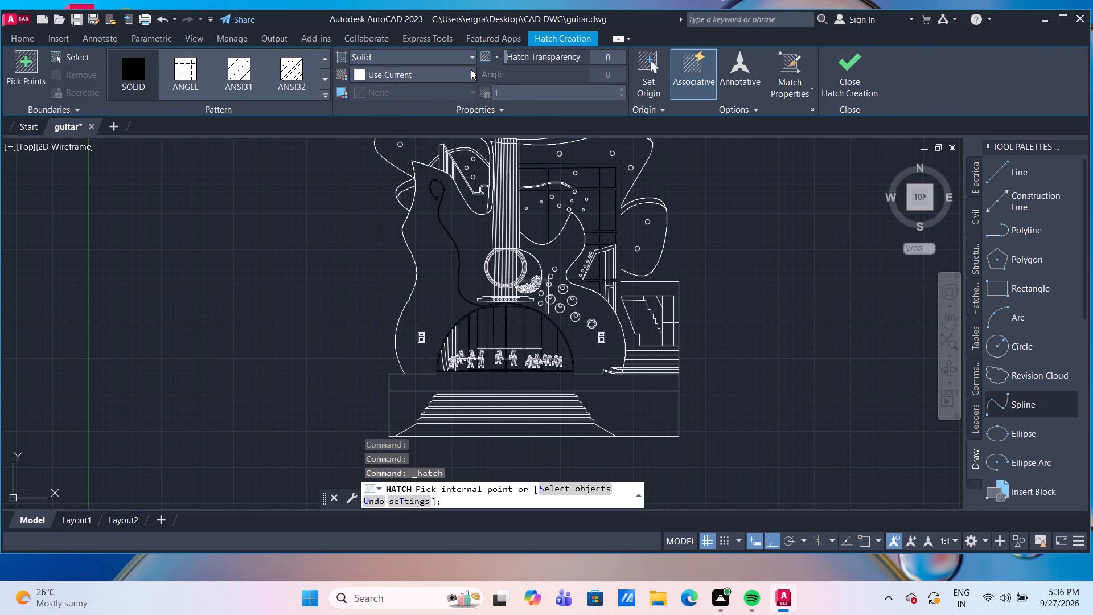
{"action": "left_click", "coordinate": [358, 182]}
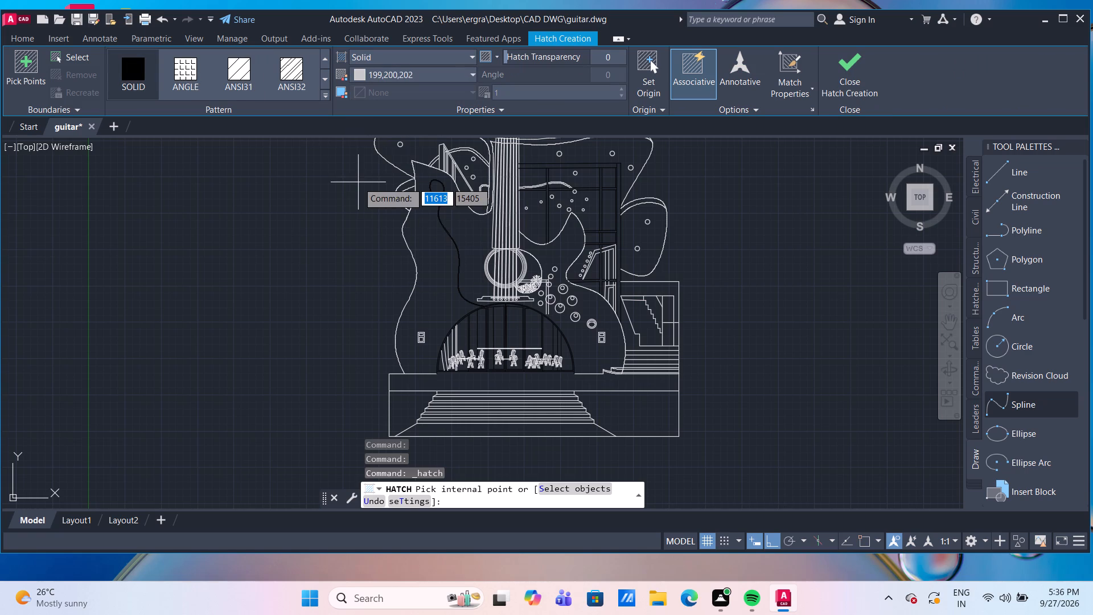
{"action": "middle_click_drag", "start_coordinate": [291, 214], "coordinate": [212, 191]}
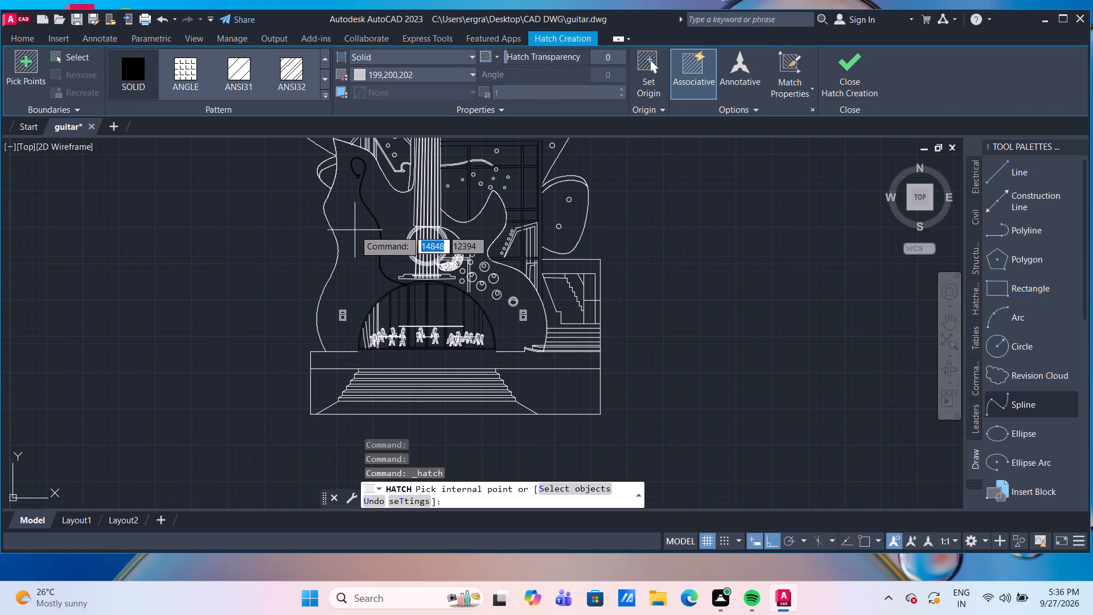
{"action": "left_click", "coordinate": [355, 230]}
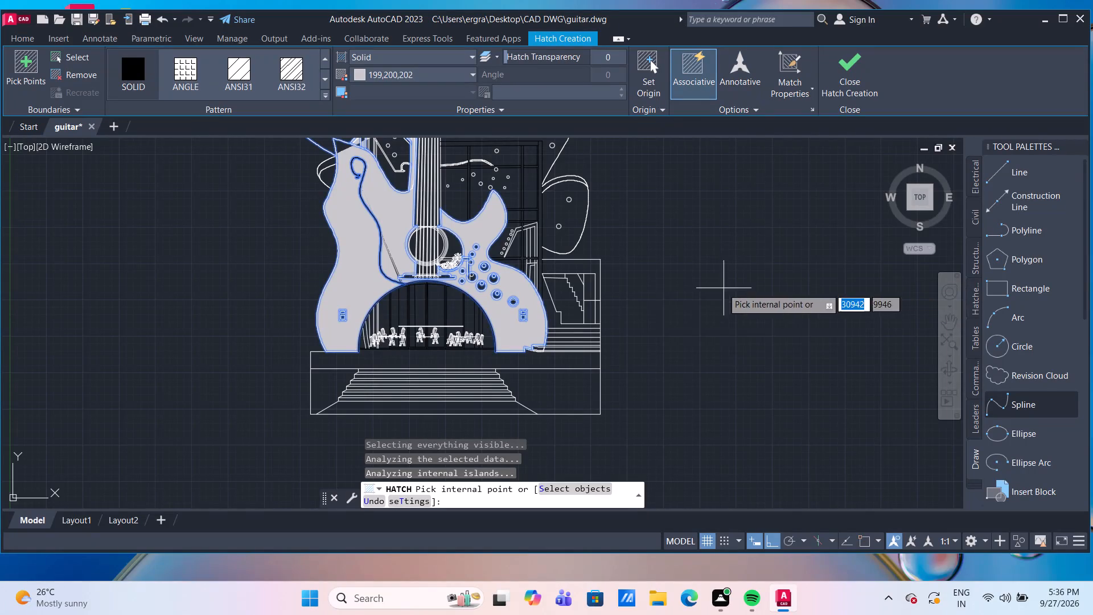
{"action": "middle_click_drag", "start_coordinate": [722, 286], "coordinate": [598, 291]}
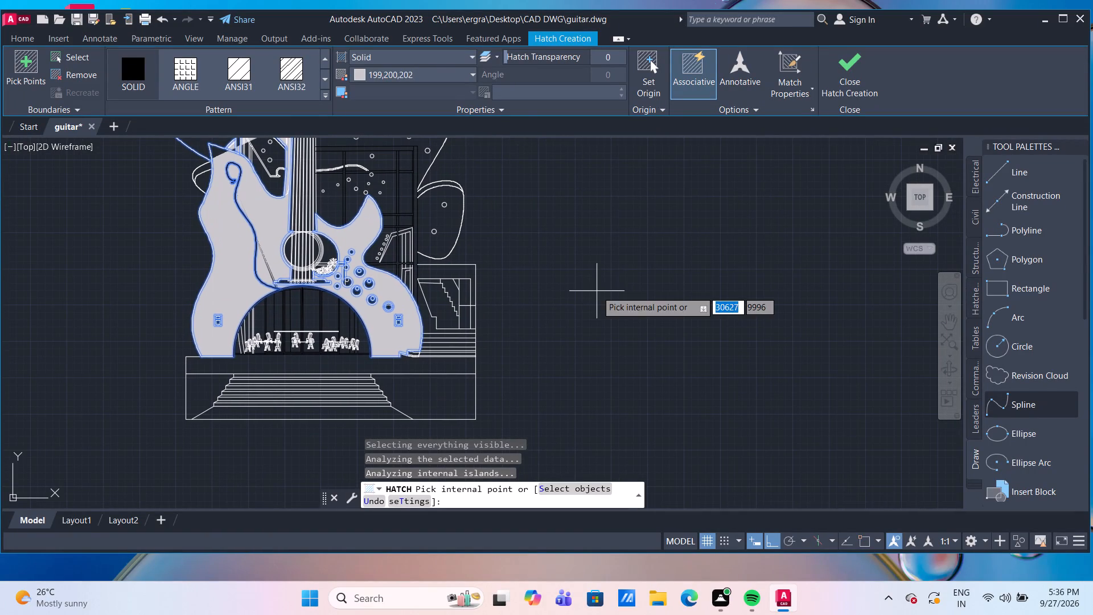
{"action": "key", "text": "Escape"}
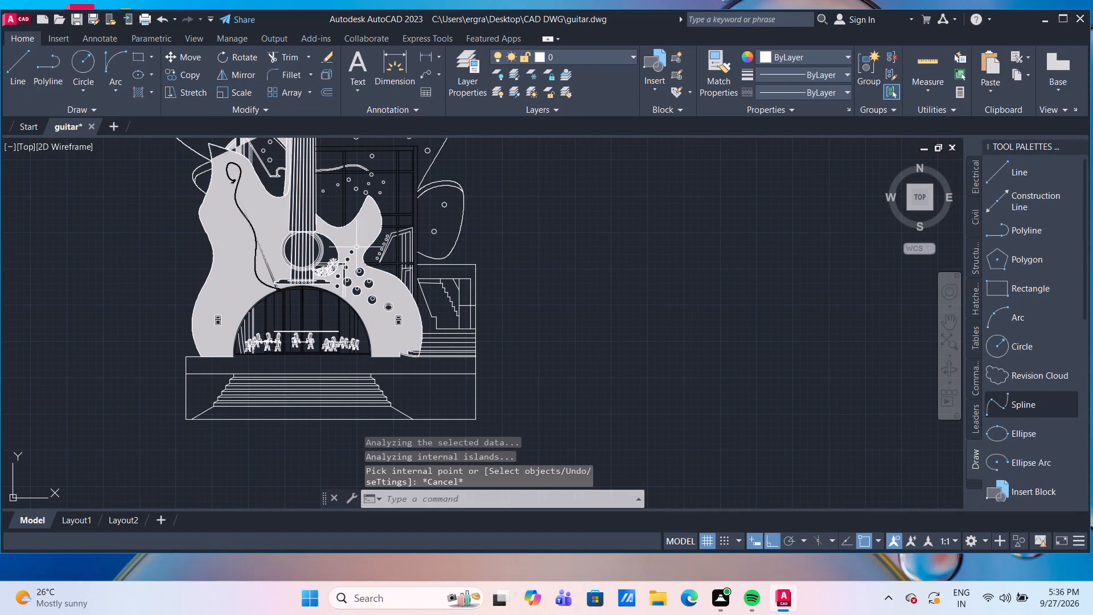
Examine the new fill along the diagonal lines and thin curved band beside the sound hole, up to the band's small rectangular end.
{"action": "scroll", "coordinate": [262, 258], "scroll_direction": "up", "scroll_amount": 5}
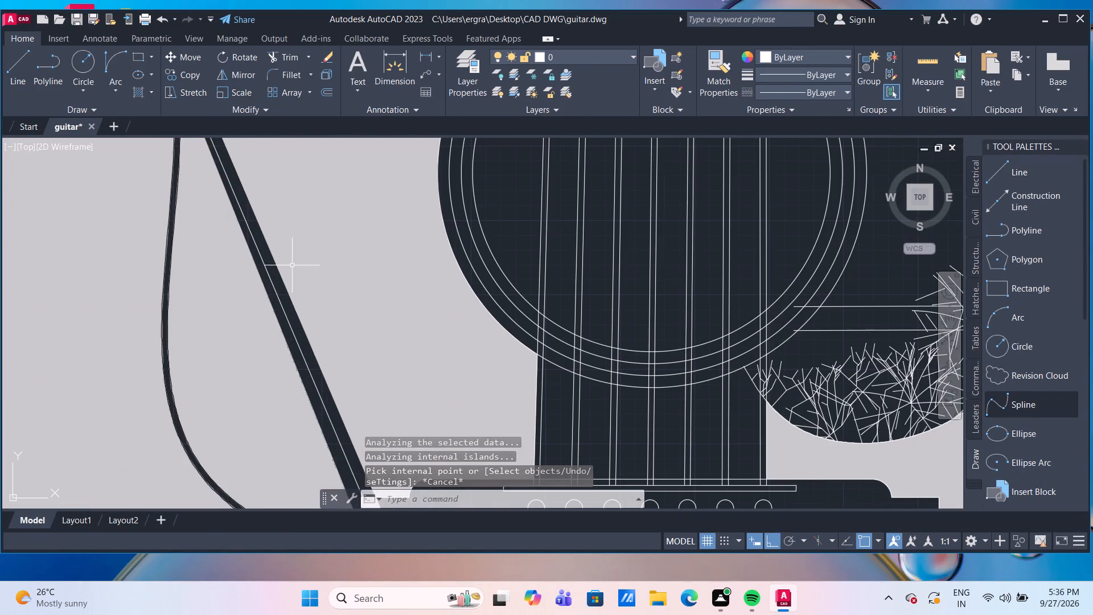
{"action": "scroll", "coordinate": [292, 265], "scroll_direction": "down", "scroll_amount": 3}
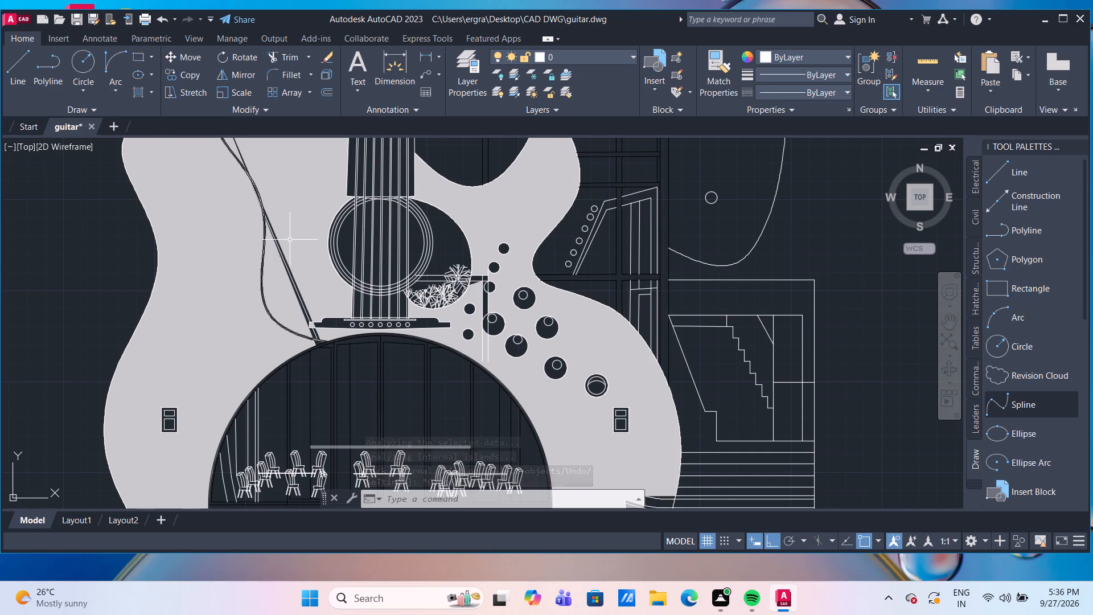
{"action": "scroll", "coordinate": [290, 240], "scroll_direction": "up", "scroll_amount": 2}
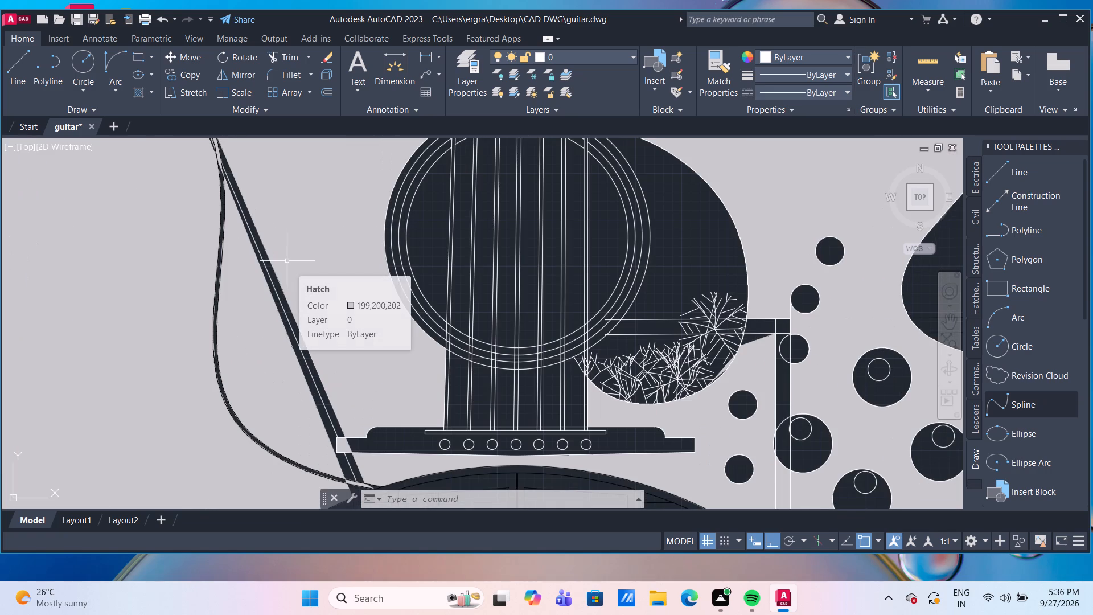
{"action": "scroll", "coordinate": [287, 261], "scroll_direction": "down", "scroll_amount": 1}
{"action": "middle_click_drag", "start_coordinate": [287, 261], "coordinate": [283, 335]}
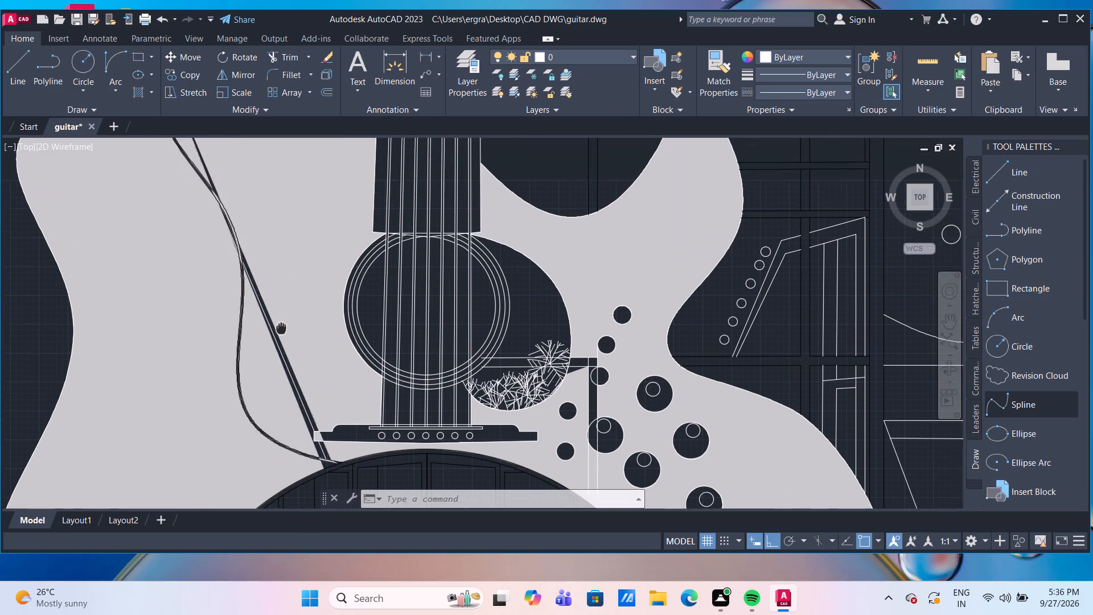
{"action": "middle_click_drag", "start_coordinate": [215, 175], "coordinate": [221, 301]}
{"action": "scroll", "coordinate": [159, 170], "scroll_direction": "up", "scroll_amount": 2}
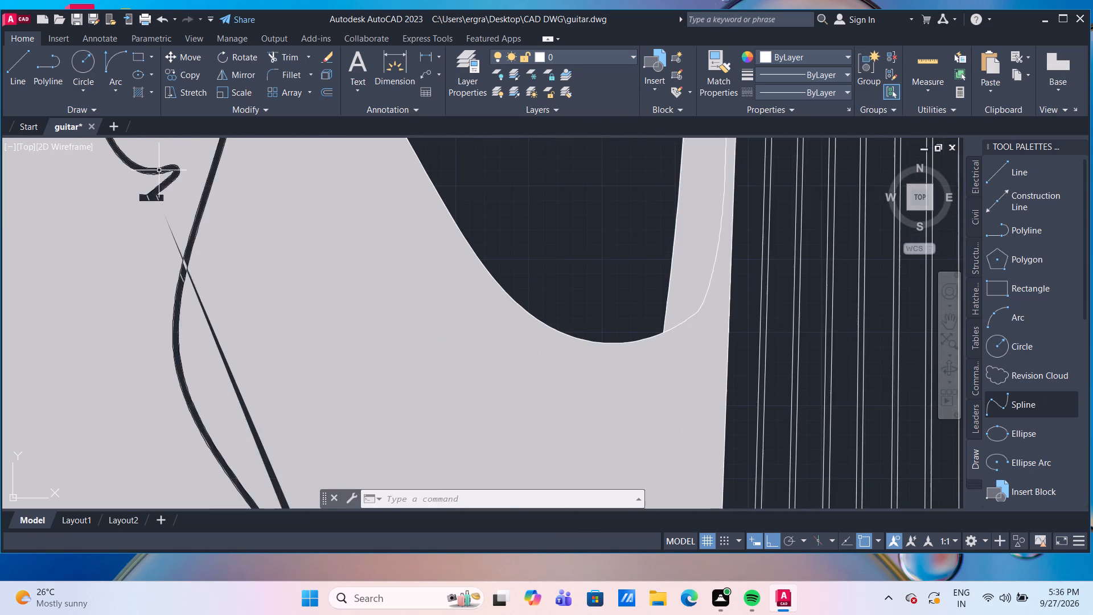
{"action": "scroll", "coordinate": [161, 208], "scroll_direction": "up", "scroll_amount": 3}
{"action": "scroll", "coordinate": [138, 154], "scroll_direction": "up", "scroll_amount": 2}
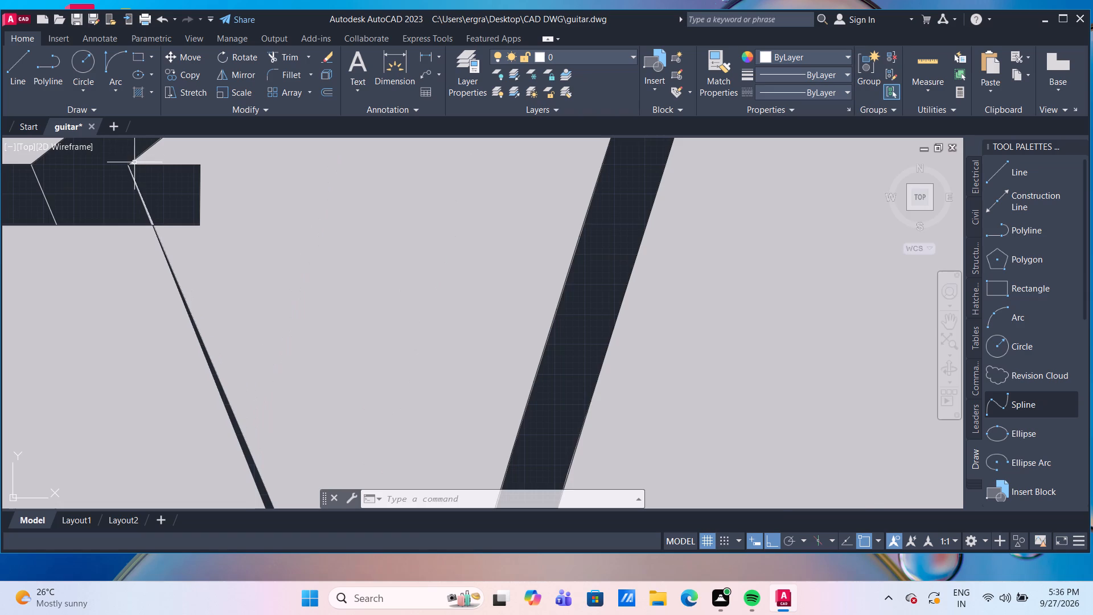
{"action": "scroll", "coordinate": [134, 162], "scroll_direction": "up", "scroll_amount": 2}
{"action": "middle_click_drag", "start_coordinate": [141, 201], "coordinate": [231, 245]}
{"action": "scroll", "coordinate": [210, 212], "scroll_direction": "up", "scroll_amount": 2}
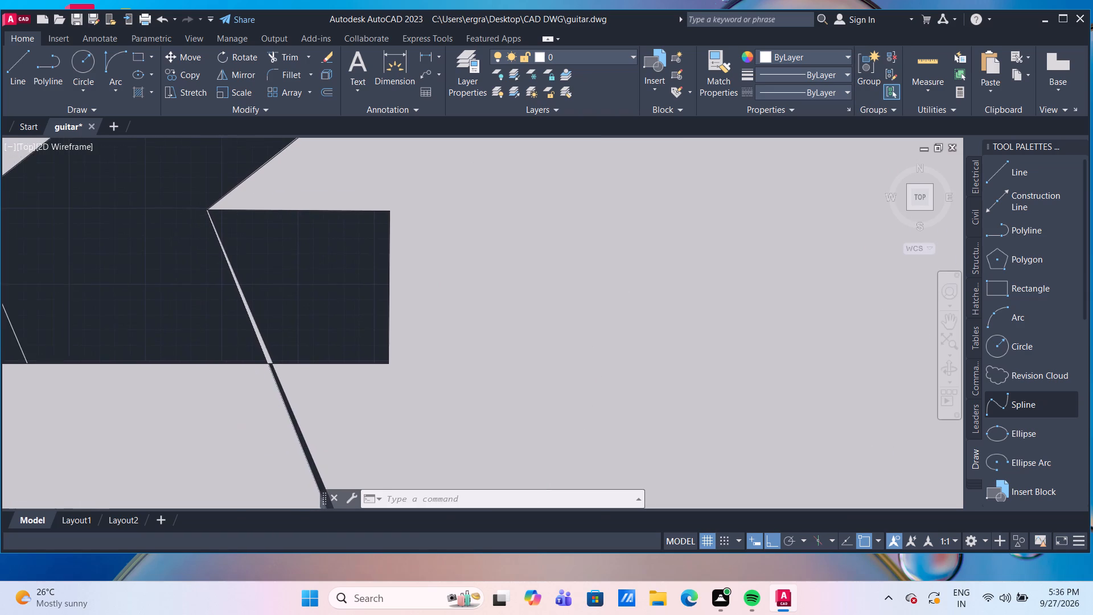
{"action": "scroll", "coordinate": [213, 223], "scroll_direction": "down", "scroll_amount": 5}
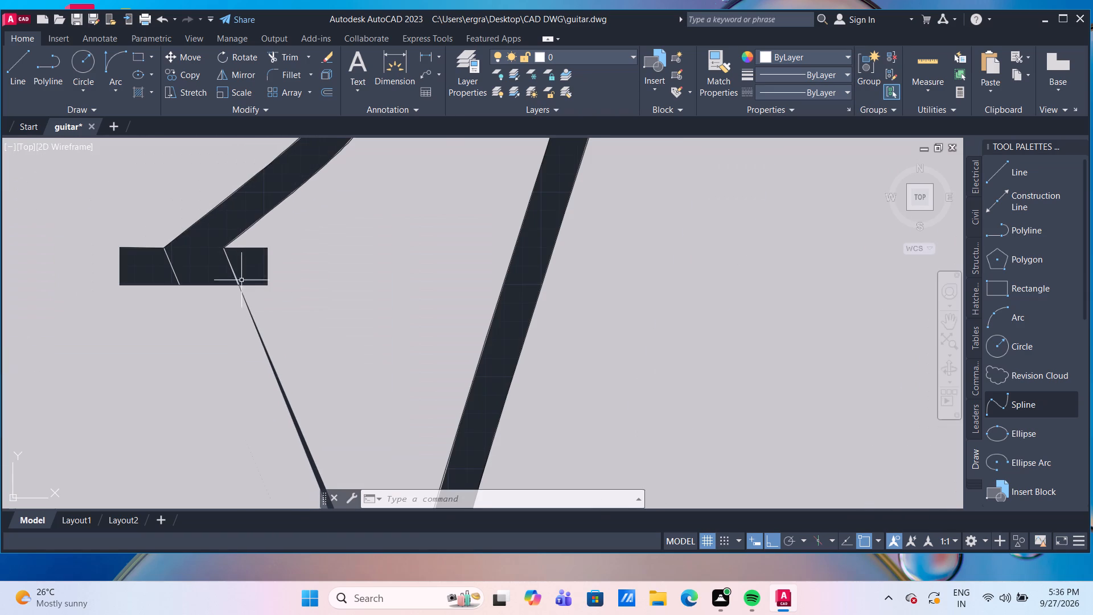
{"action": "middle_click_drag", "start_coordinate": [241, 277], "coordinate": [191, 187]}
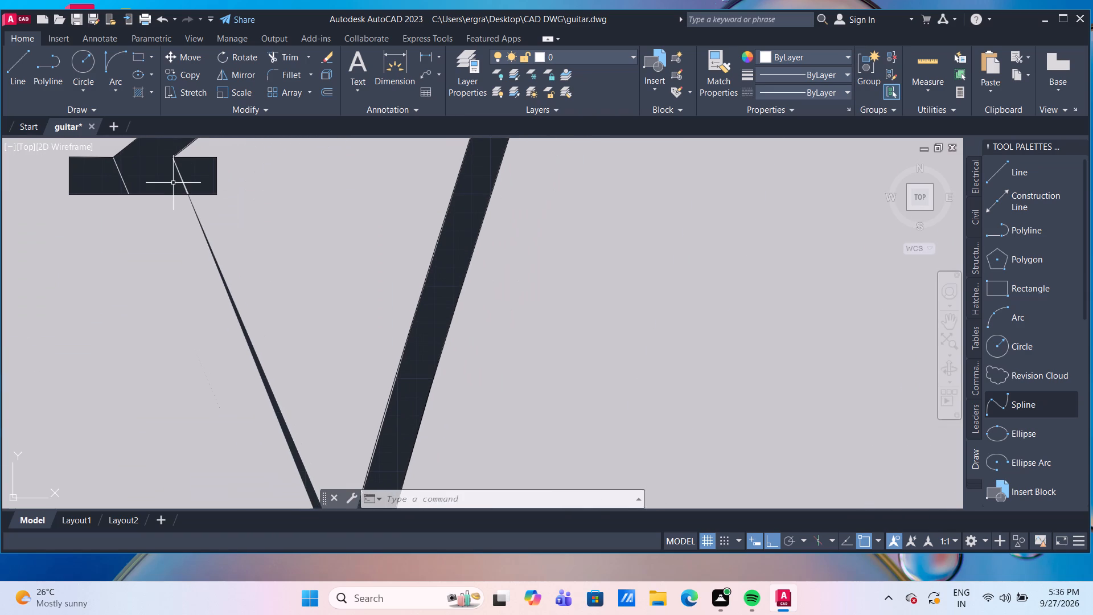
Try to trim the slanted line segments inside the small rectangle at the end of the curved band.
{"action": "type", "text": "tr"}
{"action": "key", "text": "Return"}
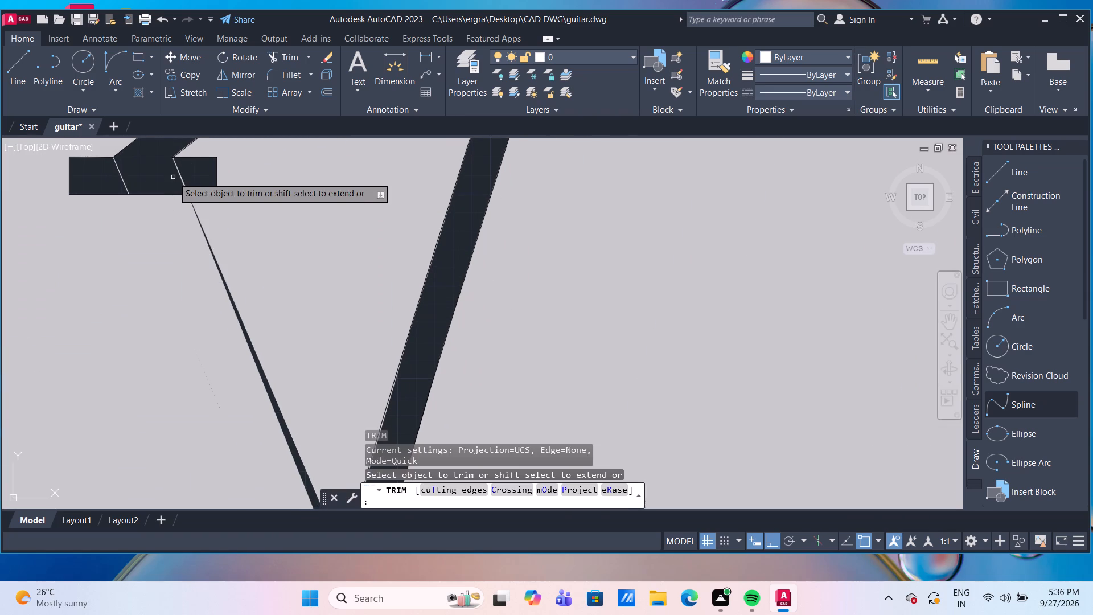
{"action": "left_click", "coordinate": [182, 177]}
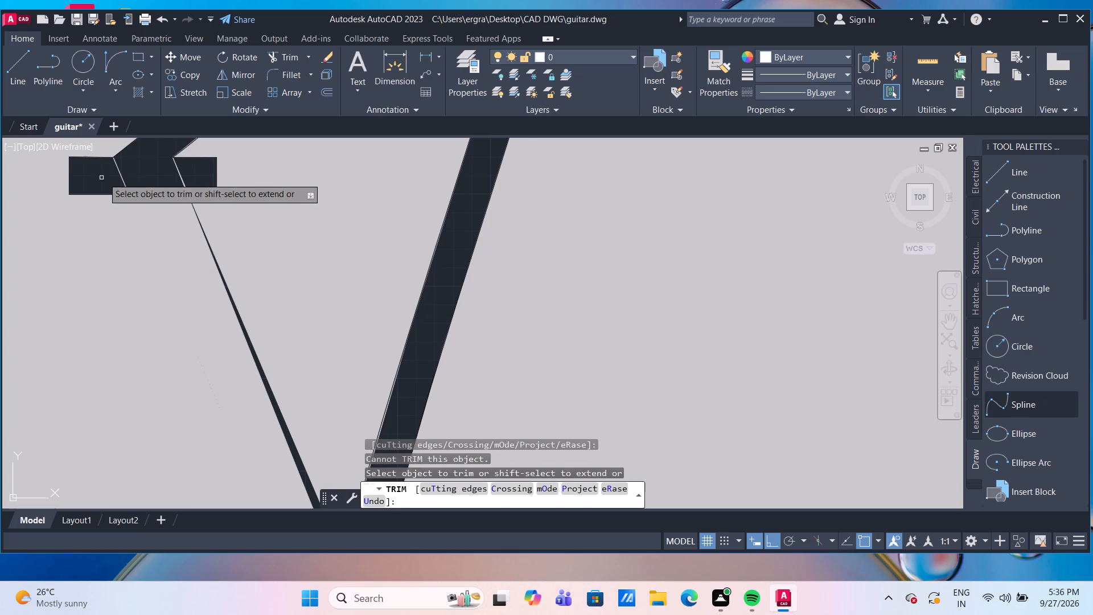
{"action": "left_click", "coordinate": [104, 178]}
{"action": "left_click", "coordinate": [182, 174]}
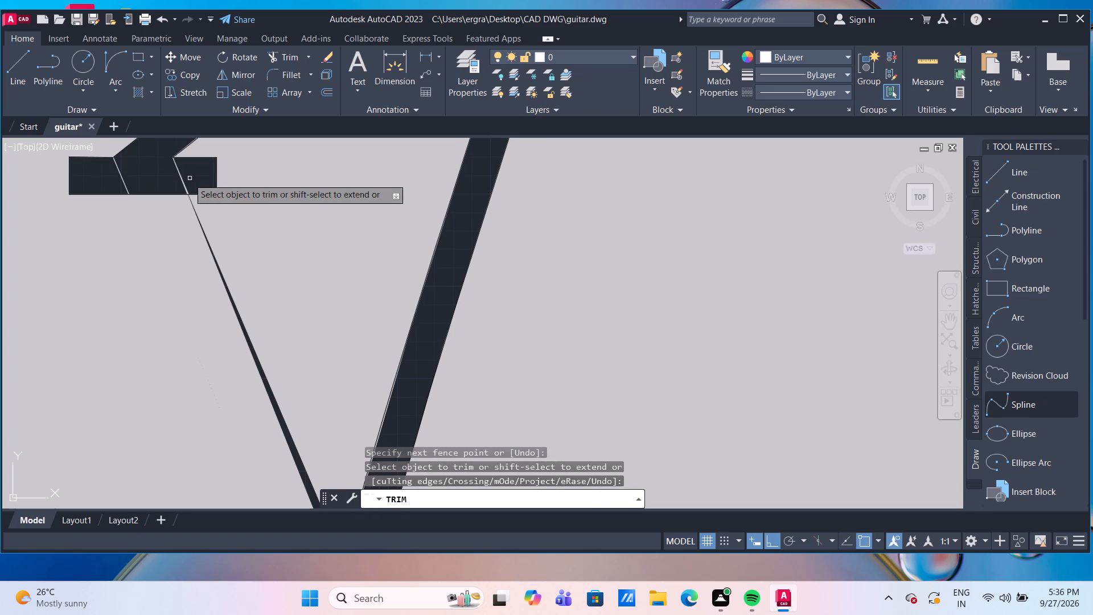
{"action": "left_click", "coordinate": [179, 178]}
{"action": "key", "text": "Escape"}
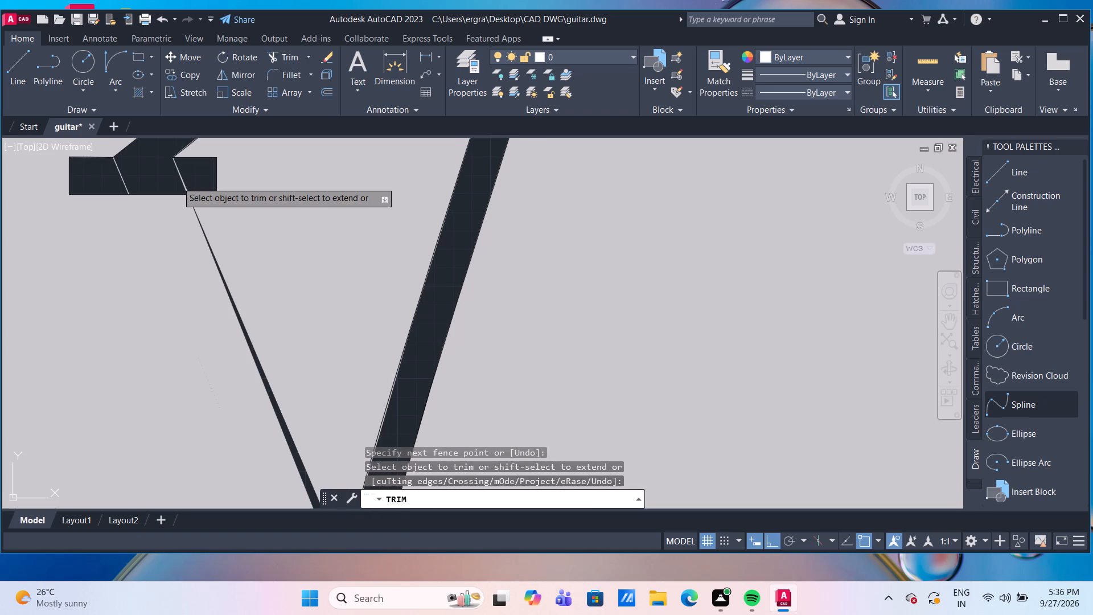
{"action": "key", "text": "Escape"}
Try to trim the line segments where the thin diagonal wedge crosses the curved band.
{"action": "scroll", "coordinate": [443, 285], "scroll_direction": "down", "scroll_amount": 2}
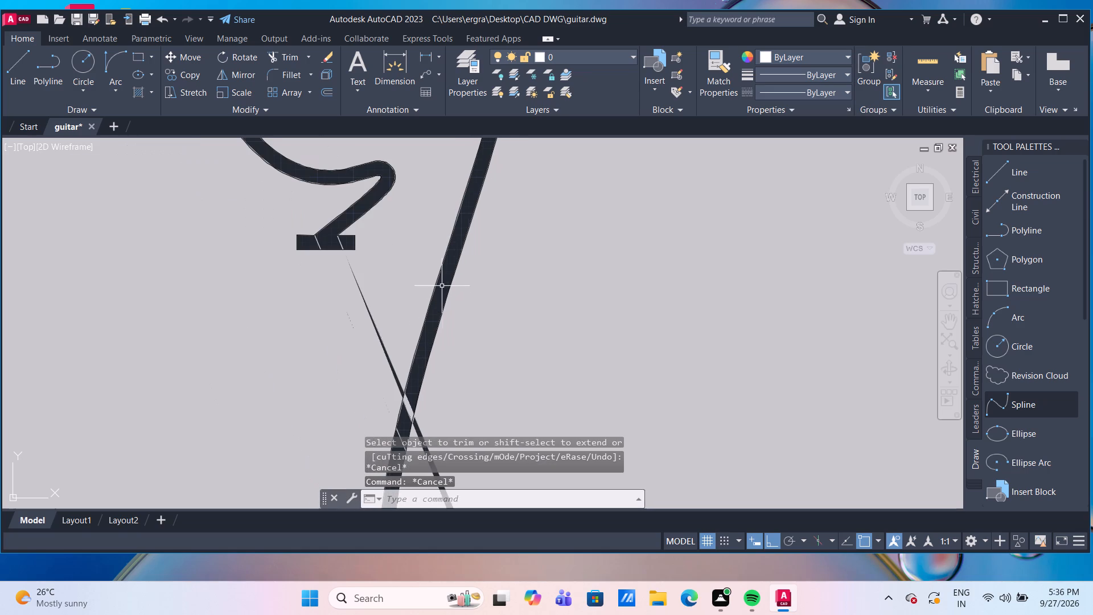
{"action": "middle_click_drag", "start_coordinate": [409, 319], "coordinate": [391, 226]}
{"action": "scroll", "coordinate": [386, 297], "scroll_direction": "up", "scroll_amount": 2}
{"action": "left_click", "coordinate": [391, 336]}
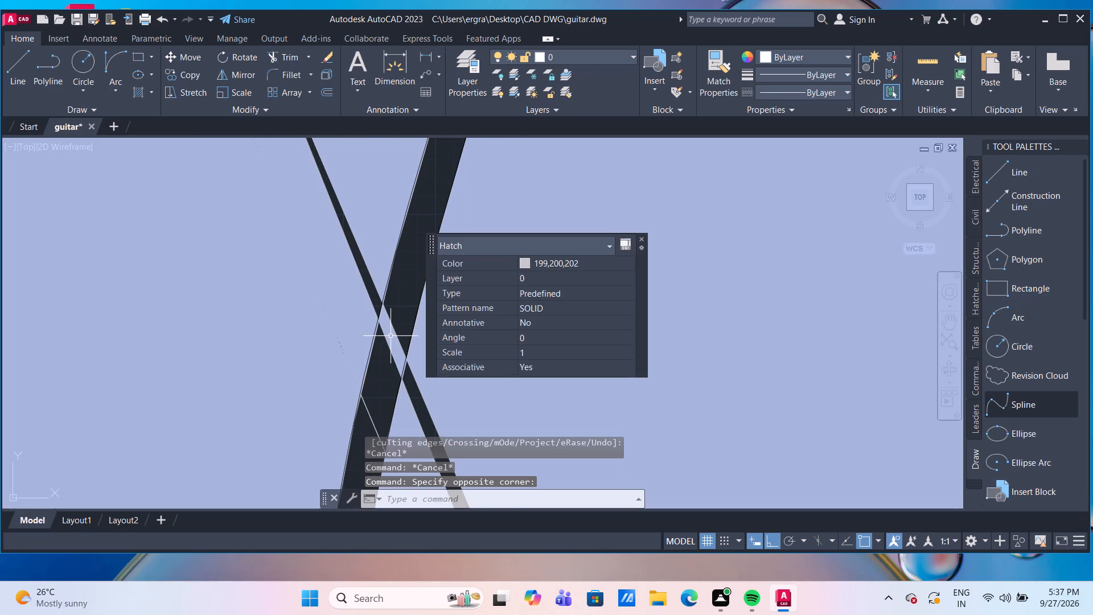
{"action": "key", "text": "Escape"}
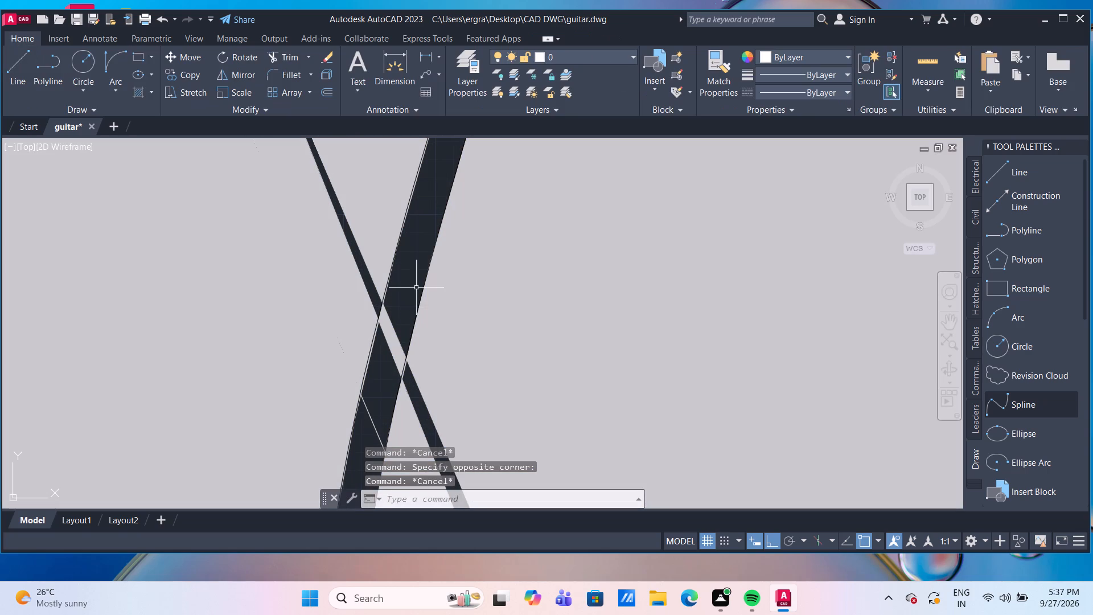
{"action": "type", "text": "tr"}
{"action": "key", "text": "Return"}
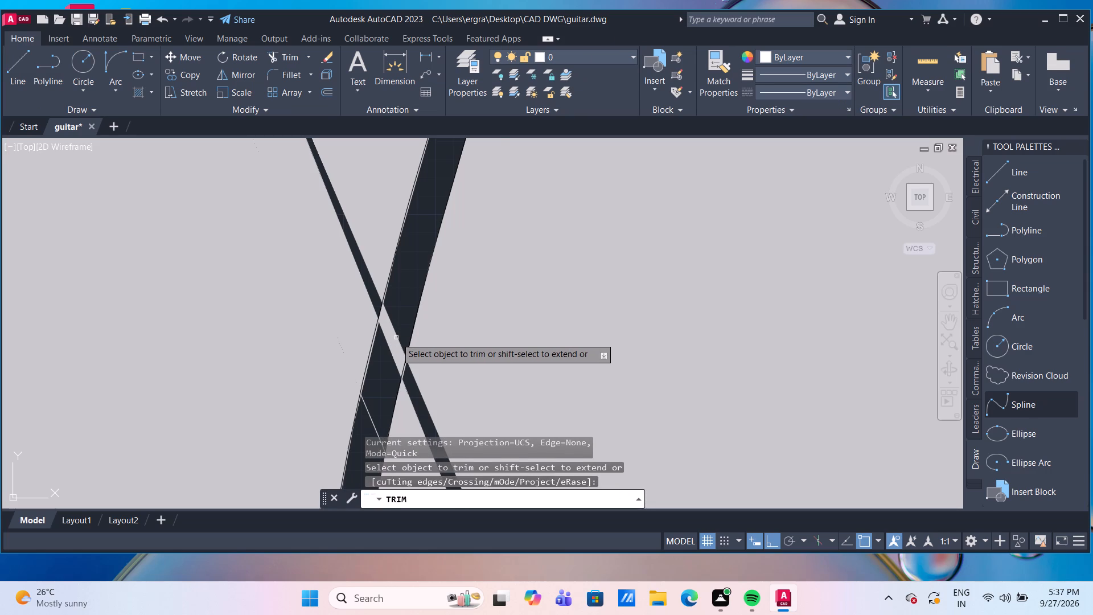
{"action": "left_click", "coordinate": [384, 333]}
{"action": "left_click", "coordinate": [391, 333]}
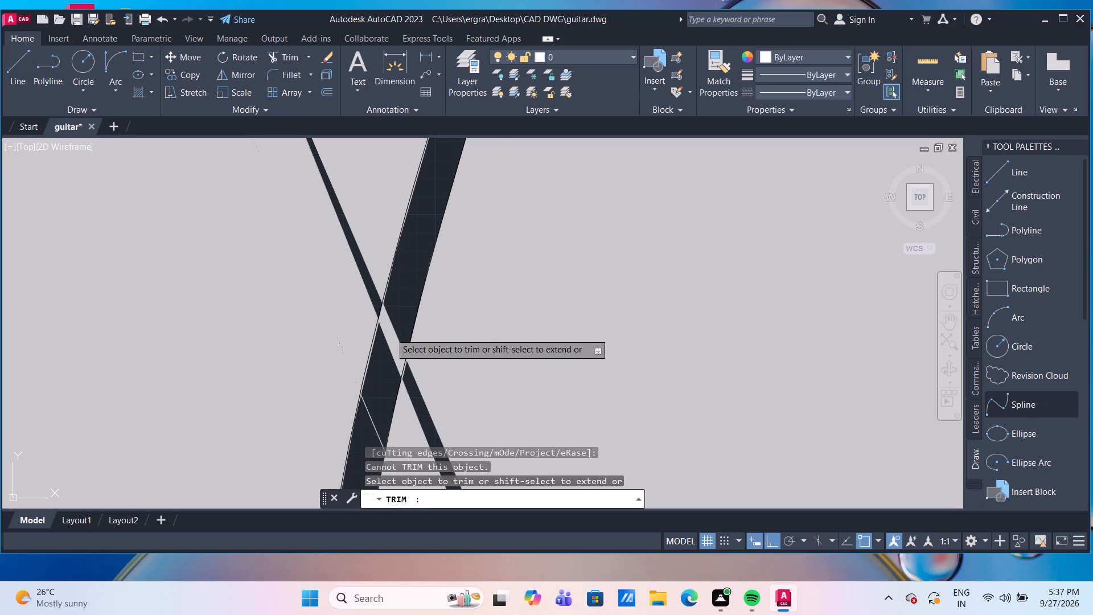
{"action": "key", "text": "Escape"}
Undo the recent trim attempts and the grey solid hatch on the guitar body.
{"action": "scroll", "coordinate": [414, 285], "scroll_direction": "down", "scroll_amount": 7}
{"action": "middle_click_drag", "start_coordinate": [500, 417], "coordinate": [486, 377]}
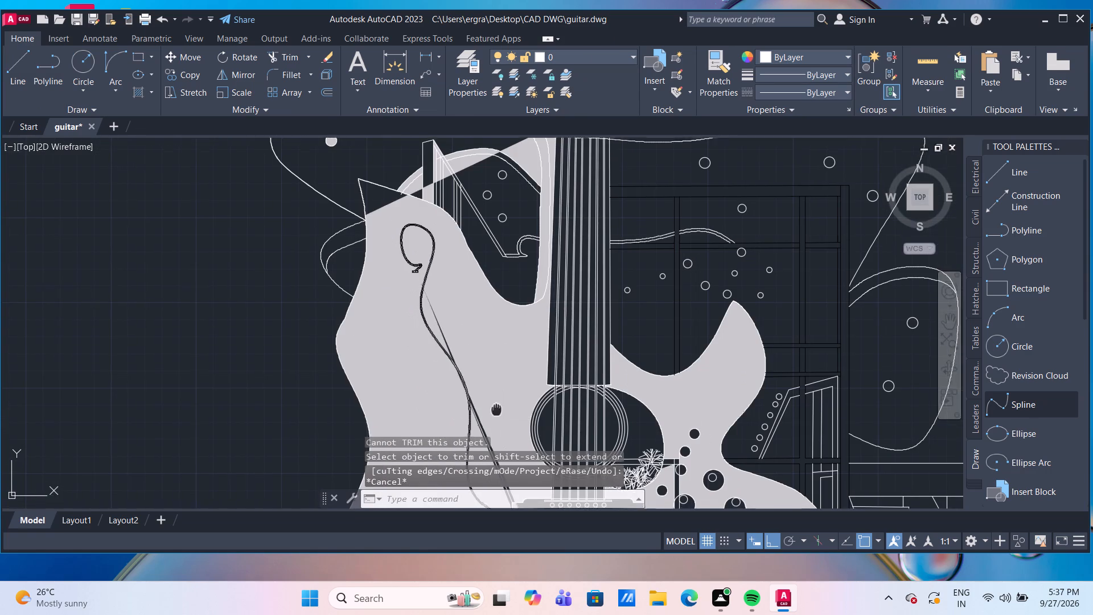
{"action": "middle_click_drag", "start_coordinate": [486, 377], "coordinate": [458, 315]}
{"action": "key", "text": "ctrl+z"}
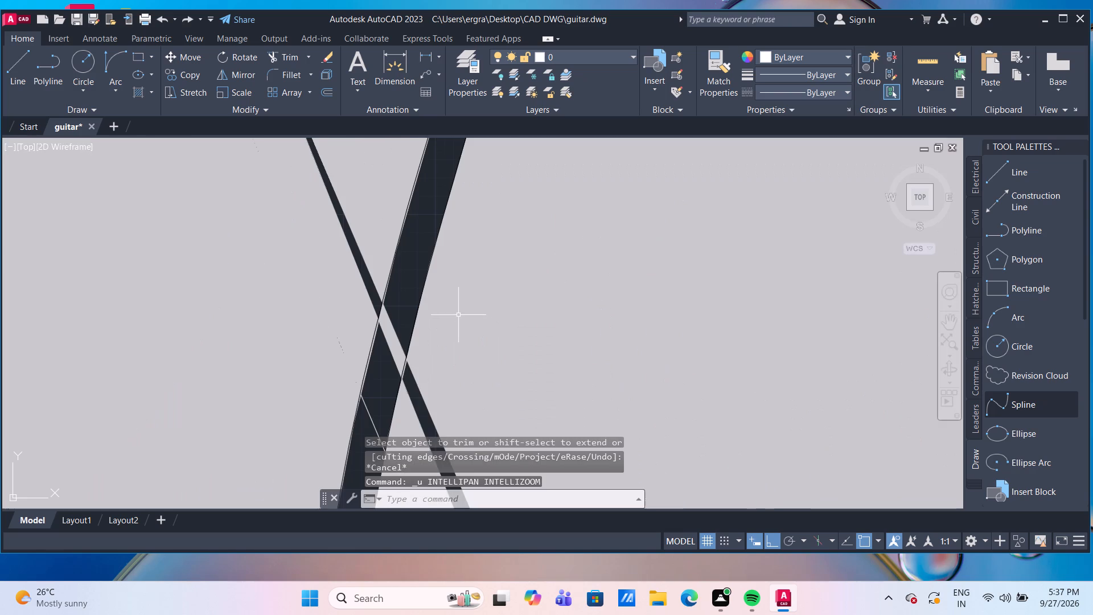
{"action": "key", "text": "ctrl+z"}
{"action": "key", "text": "ctrl+z"}
{"action": "key", "text": "ctrl+z"}
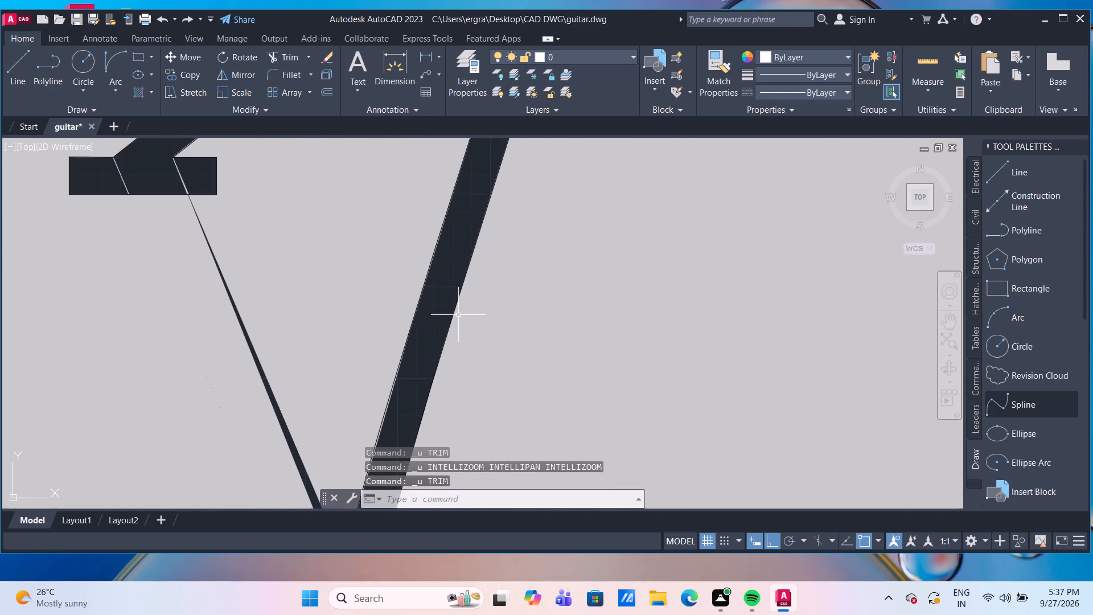
{"action": "key", "text": "ctrl+z"}
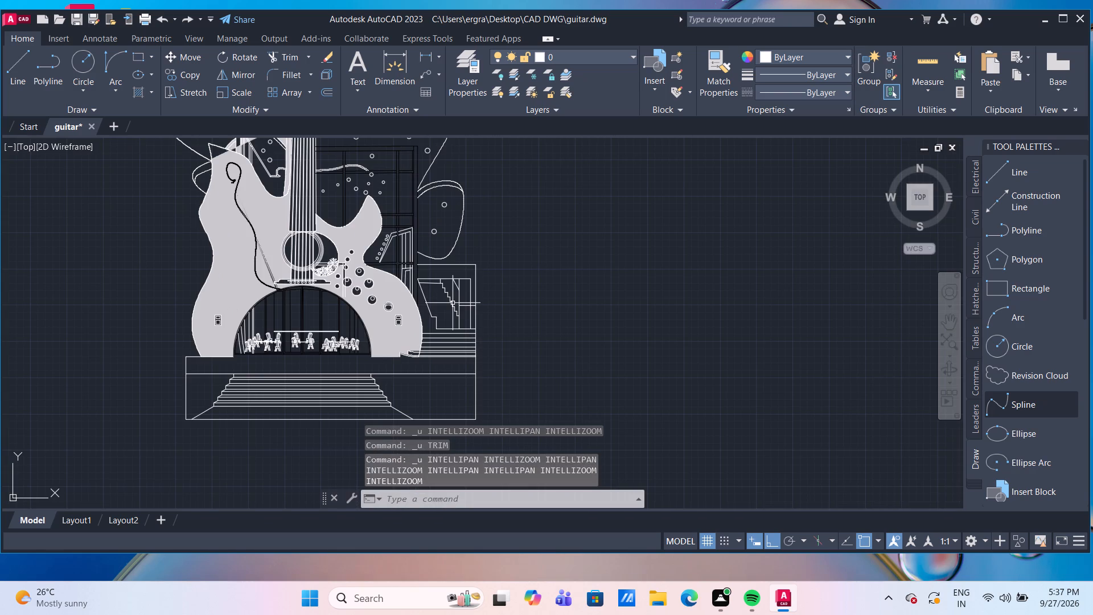
{"action": "key", "text": "ctrl+z"}
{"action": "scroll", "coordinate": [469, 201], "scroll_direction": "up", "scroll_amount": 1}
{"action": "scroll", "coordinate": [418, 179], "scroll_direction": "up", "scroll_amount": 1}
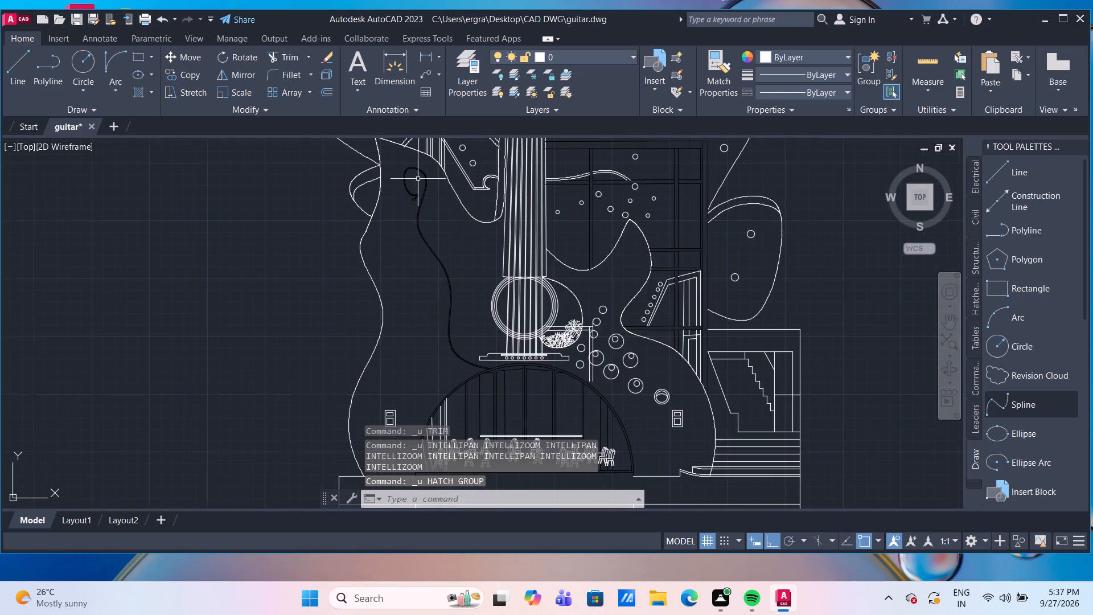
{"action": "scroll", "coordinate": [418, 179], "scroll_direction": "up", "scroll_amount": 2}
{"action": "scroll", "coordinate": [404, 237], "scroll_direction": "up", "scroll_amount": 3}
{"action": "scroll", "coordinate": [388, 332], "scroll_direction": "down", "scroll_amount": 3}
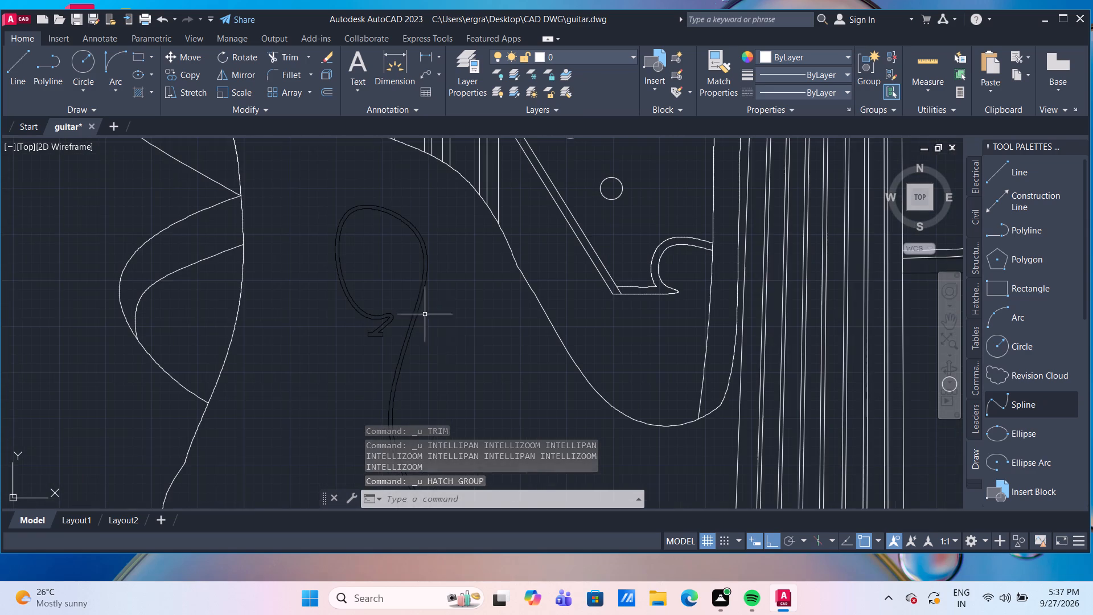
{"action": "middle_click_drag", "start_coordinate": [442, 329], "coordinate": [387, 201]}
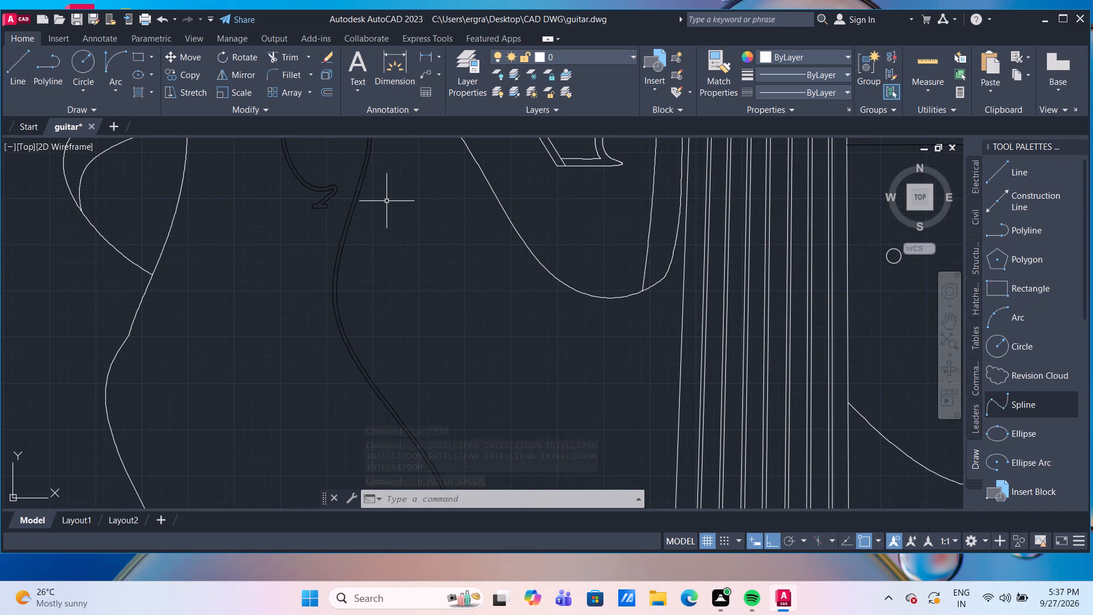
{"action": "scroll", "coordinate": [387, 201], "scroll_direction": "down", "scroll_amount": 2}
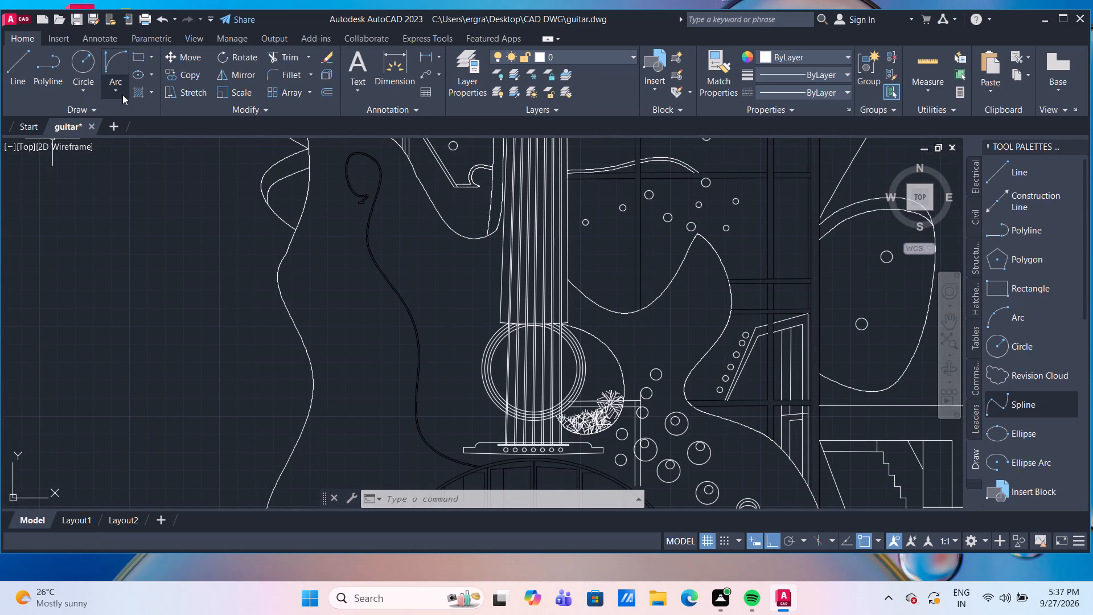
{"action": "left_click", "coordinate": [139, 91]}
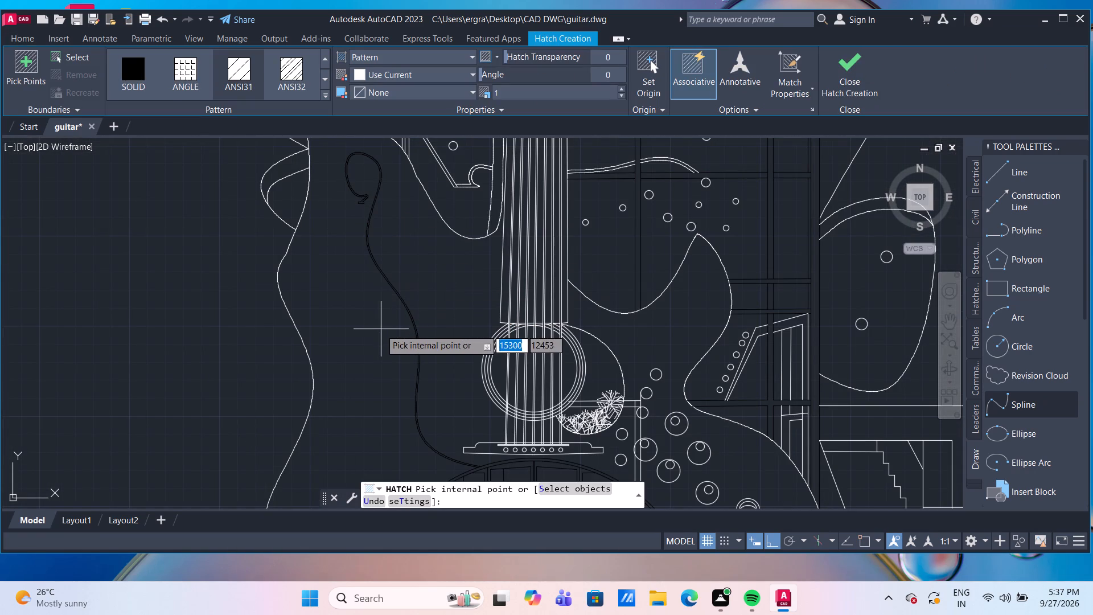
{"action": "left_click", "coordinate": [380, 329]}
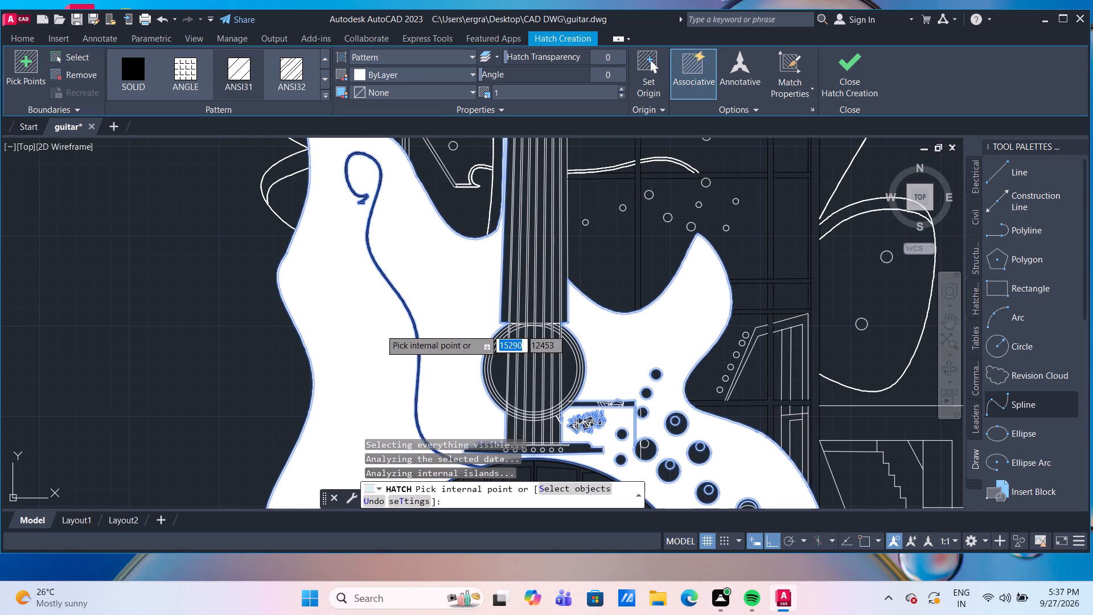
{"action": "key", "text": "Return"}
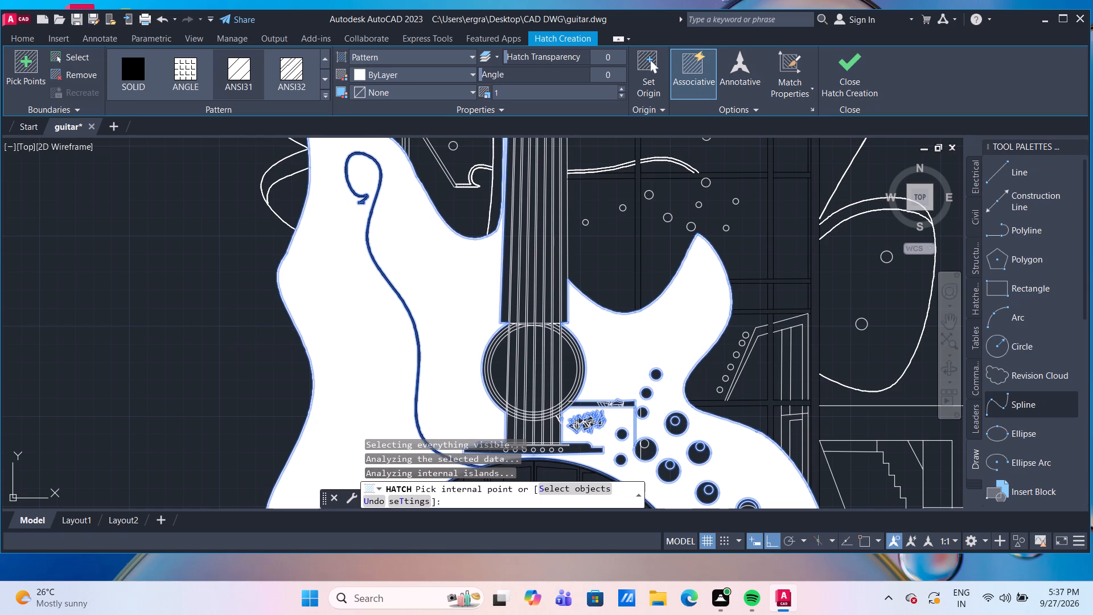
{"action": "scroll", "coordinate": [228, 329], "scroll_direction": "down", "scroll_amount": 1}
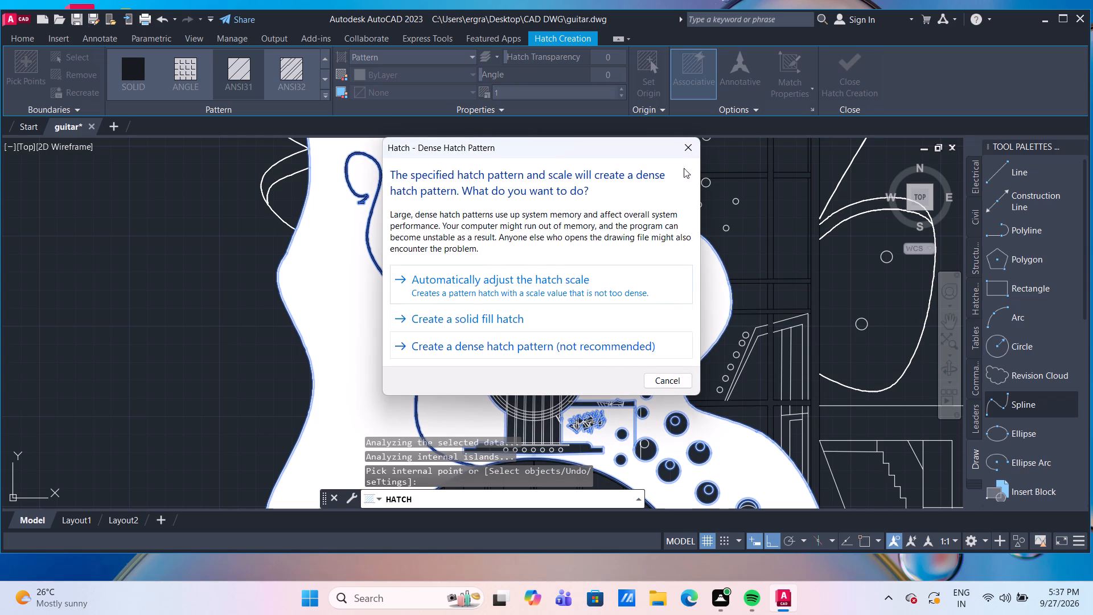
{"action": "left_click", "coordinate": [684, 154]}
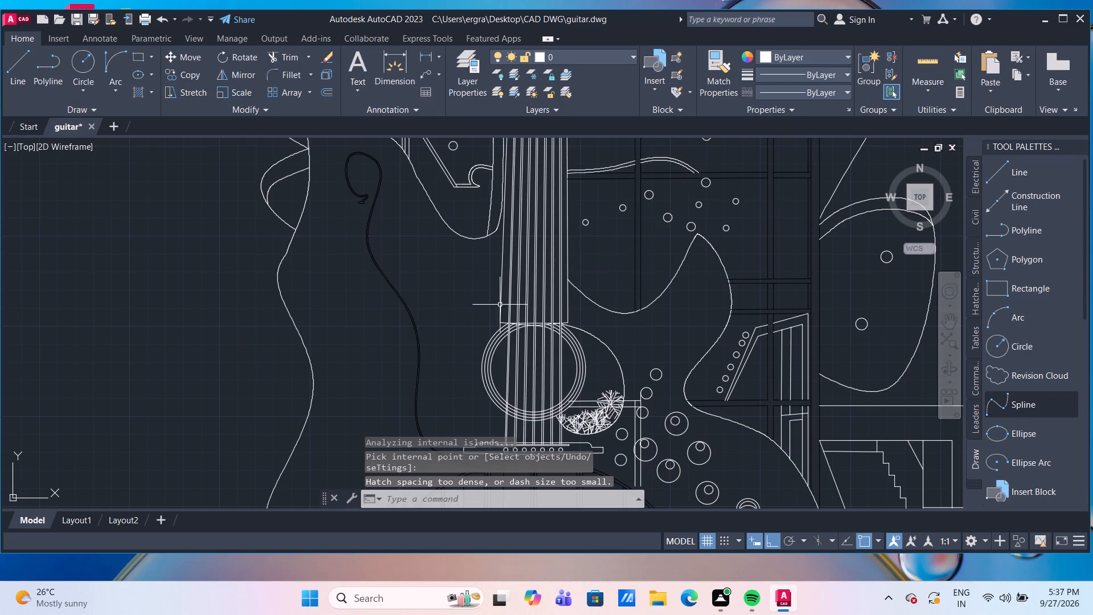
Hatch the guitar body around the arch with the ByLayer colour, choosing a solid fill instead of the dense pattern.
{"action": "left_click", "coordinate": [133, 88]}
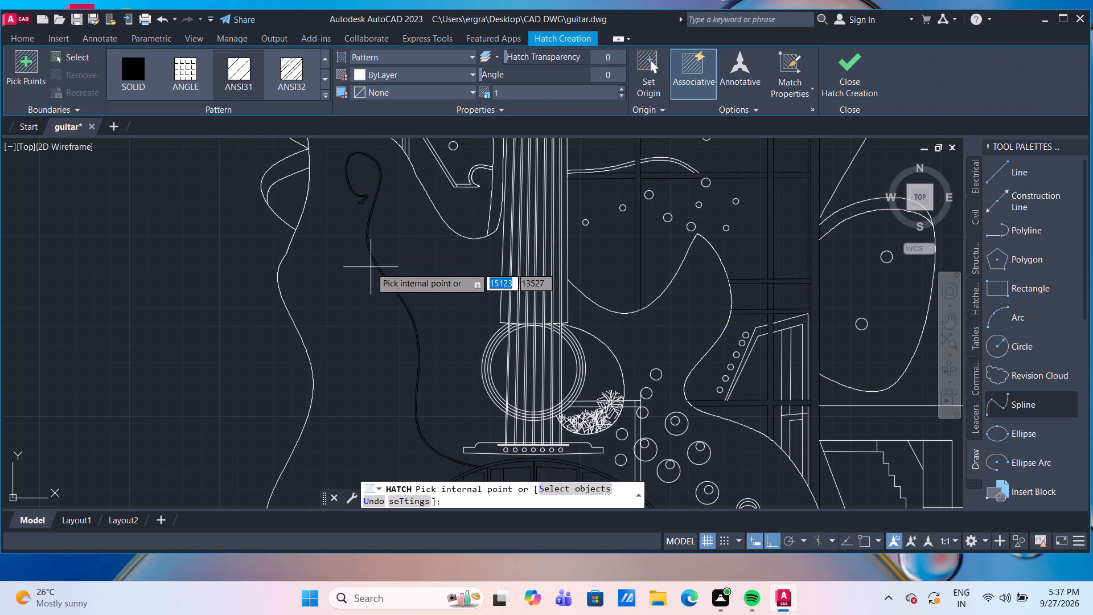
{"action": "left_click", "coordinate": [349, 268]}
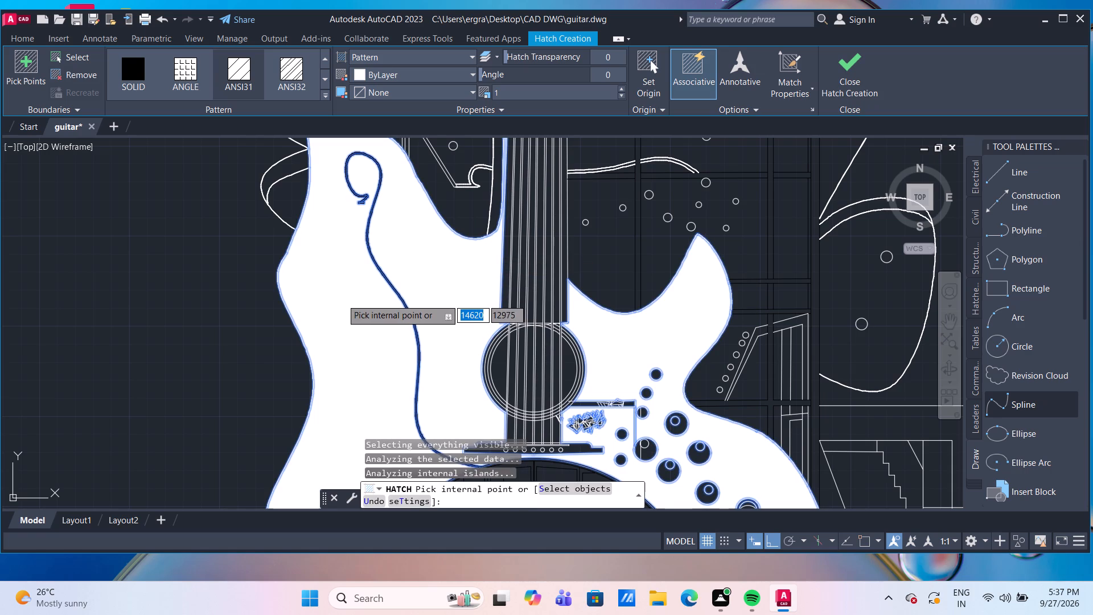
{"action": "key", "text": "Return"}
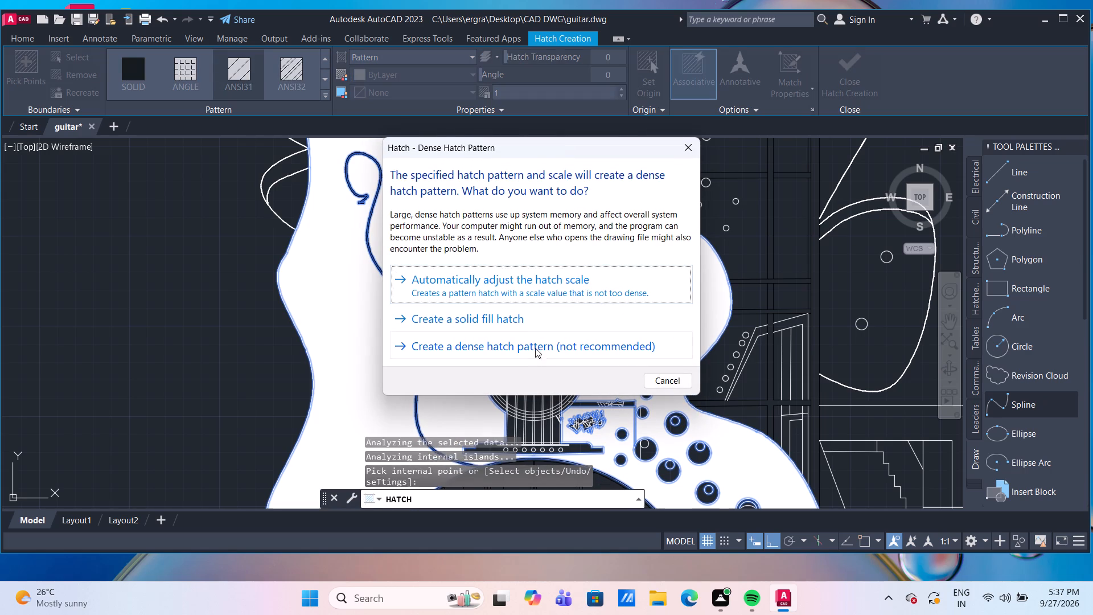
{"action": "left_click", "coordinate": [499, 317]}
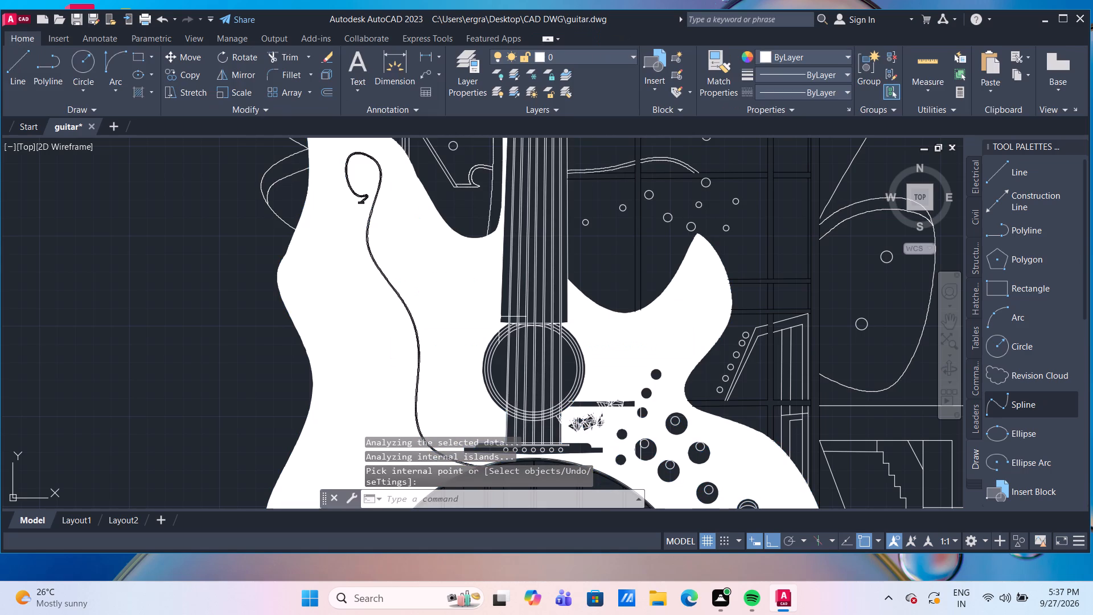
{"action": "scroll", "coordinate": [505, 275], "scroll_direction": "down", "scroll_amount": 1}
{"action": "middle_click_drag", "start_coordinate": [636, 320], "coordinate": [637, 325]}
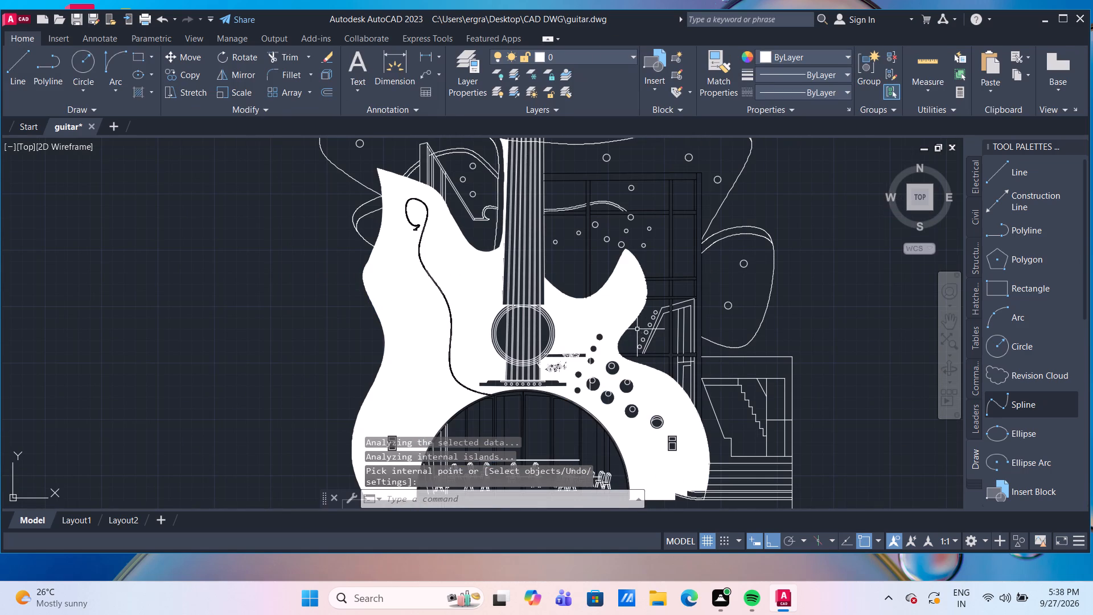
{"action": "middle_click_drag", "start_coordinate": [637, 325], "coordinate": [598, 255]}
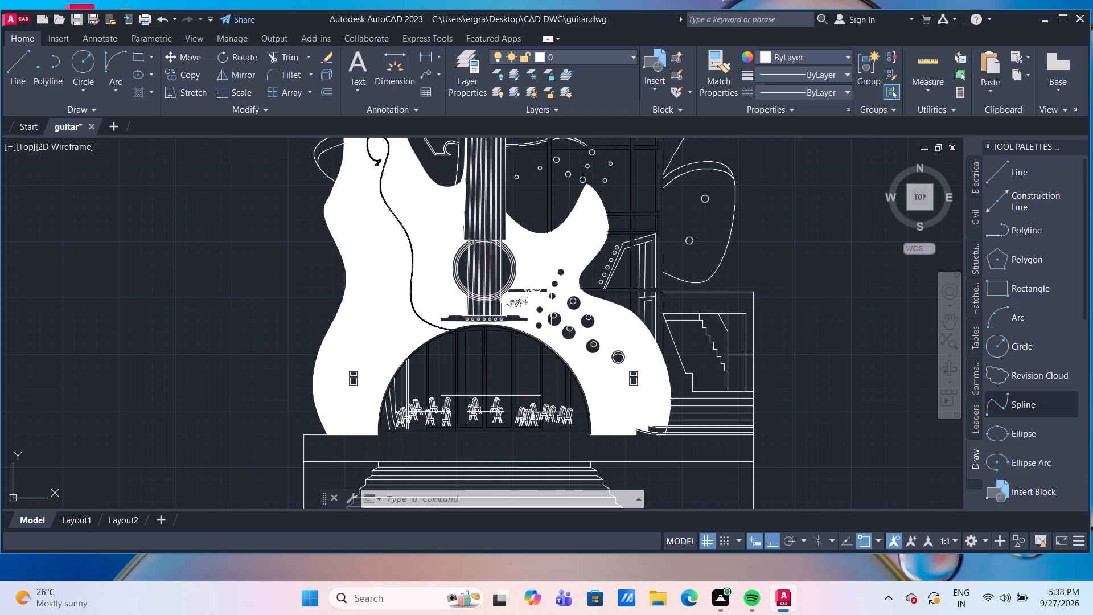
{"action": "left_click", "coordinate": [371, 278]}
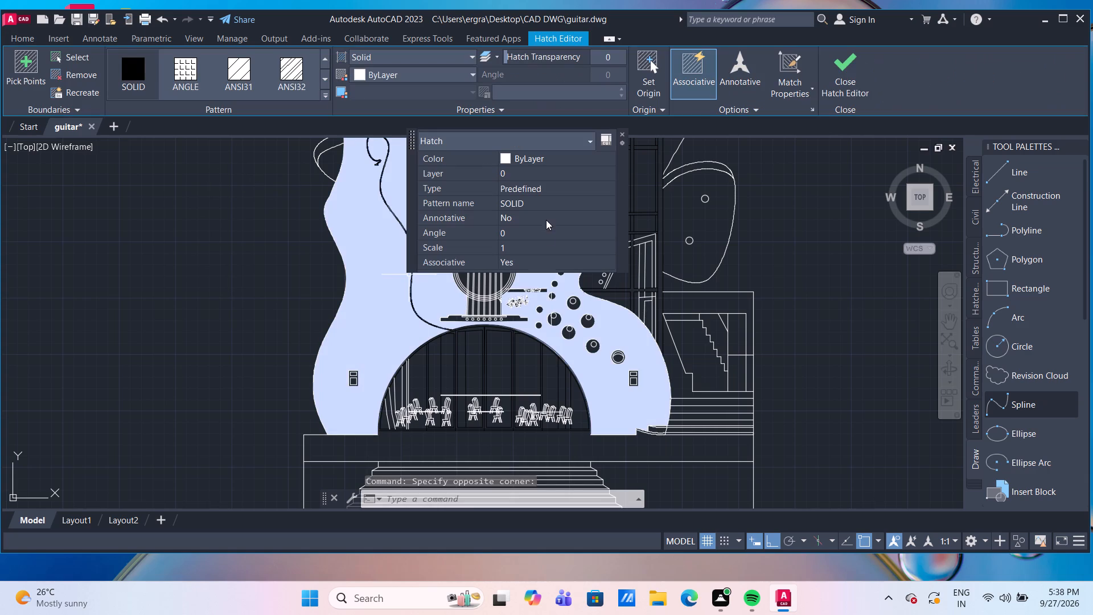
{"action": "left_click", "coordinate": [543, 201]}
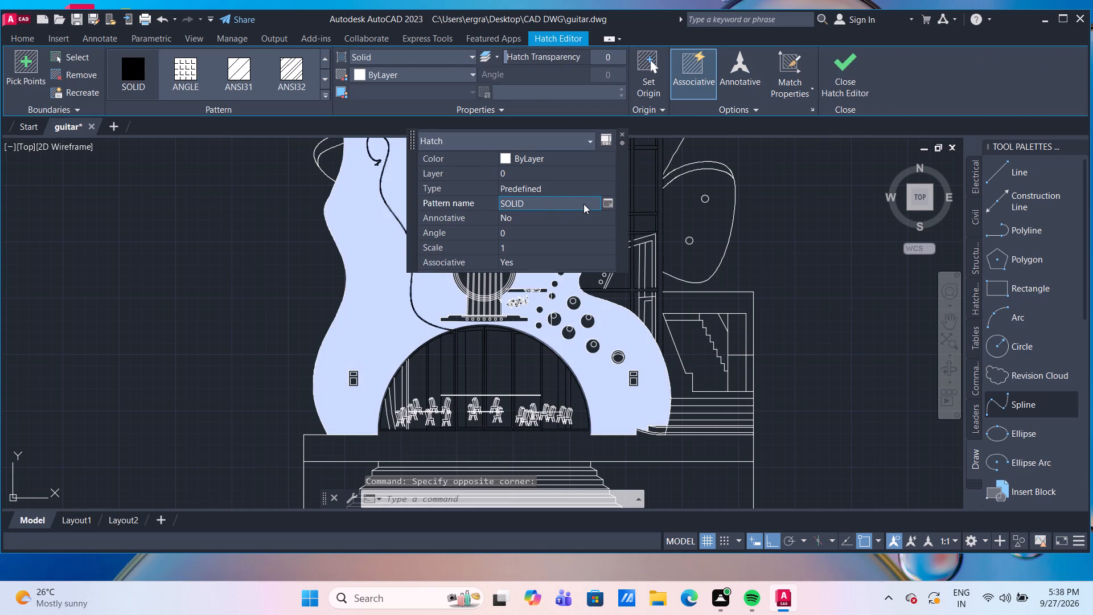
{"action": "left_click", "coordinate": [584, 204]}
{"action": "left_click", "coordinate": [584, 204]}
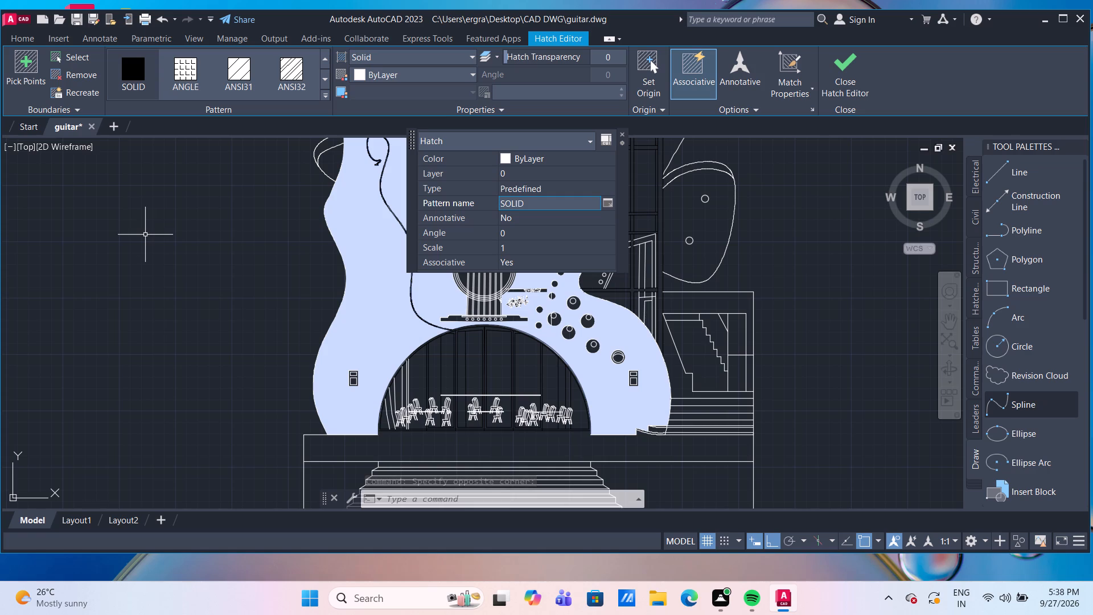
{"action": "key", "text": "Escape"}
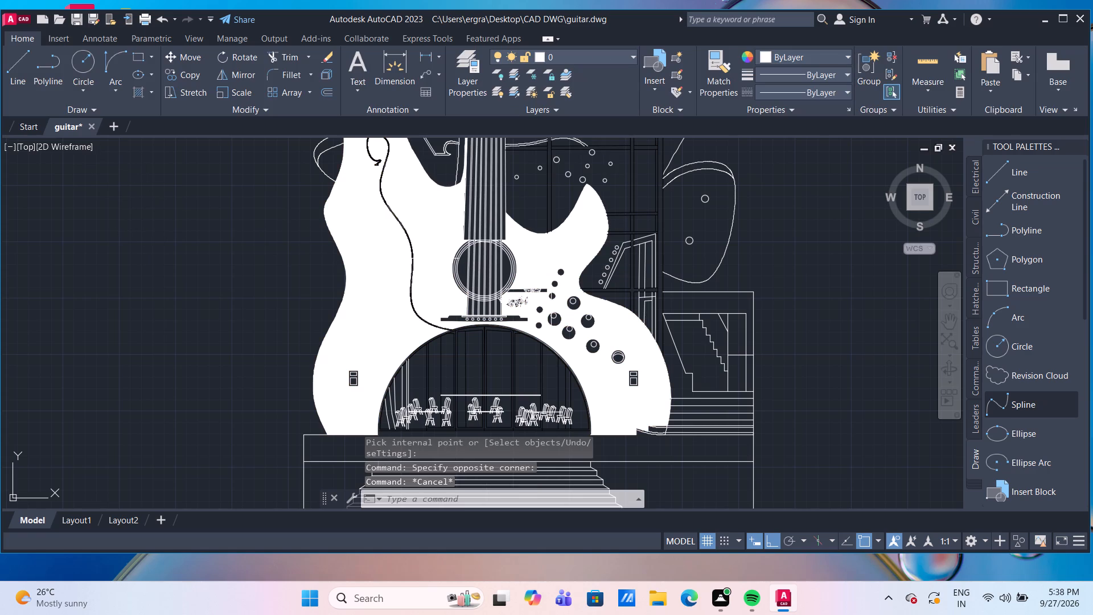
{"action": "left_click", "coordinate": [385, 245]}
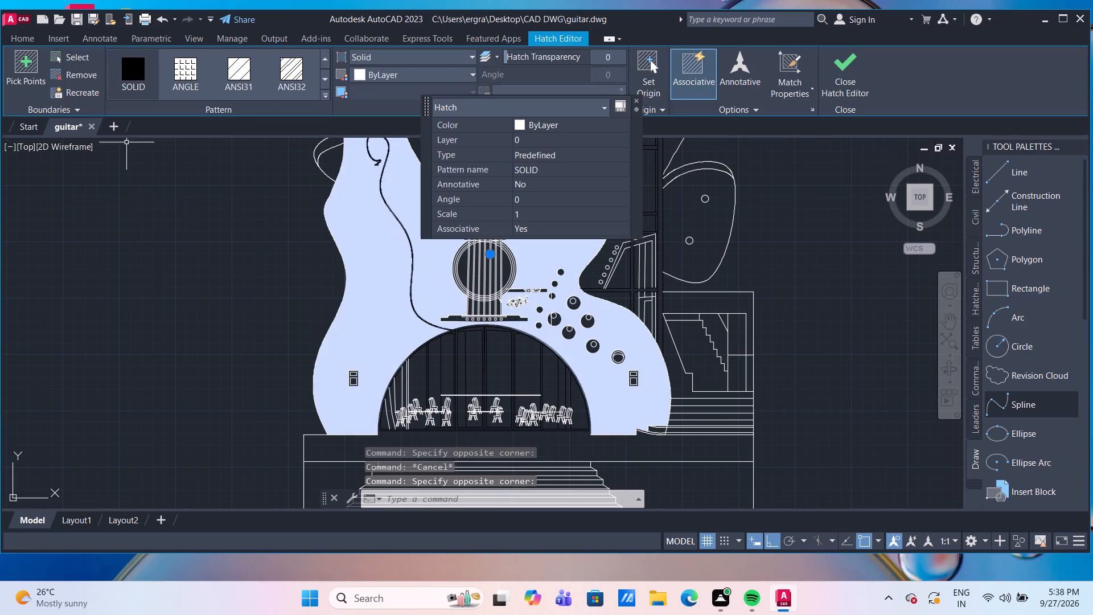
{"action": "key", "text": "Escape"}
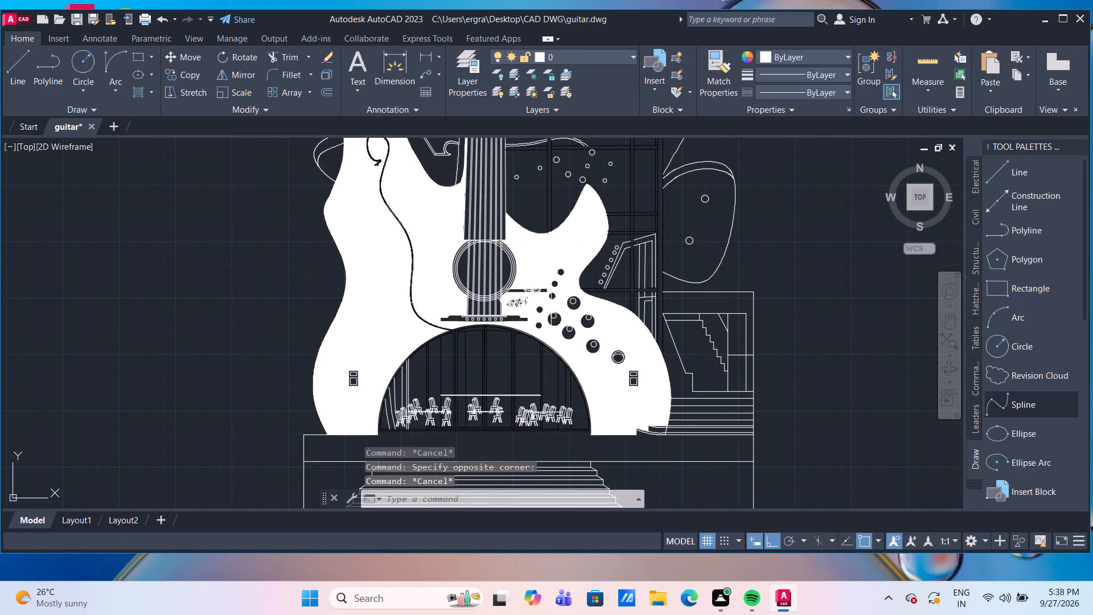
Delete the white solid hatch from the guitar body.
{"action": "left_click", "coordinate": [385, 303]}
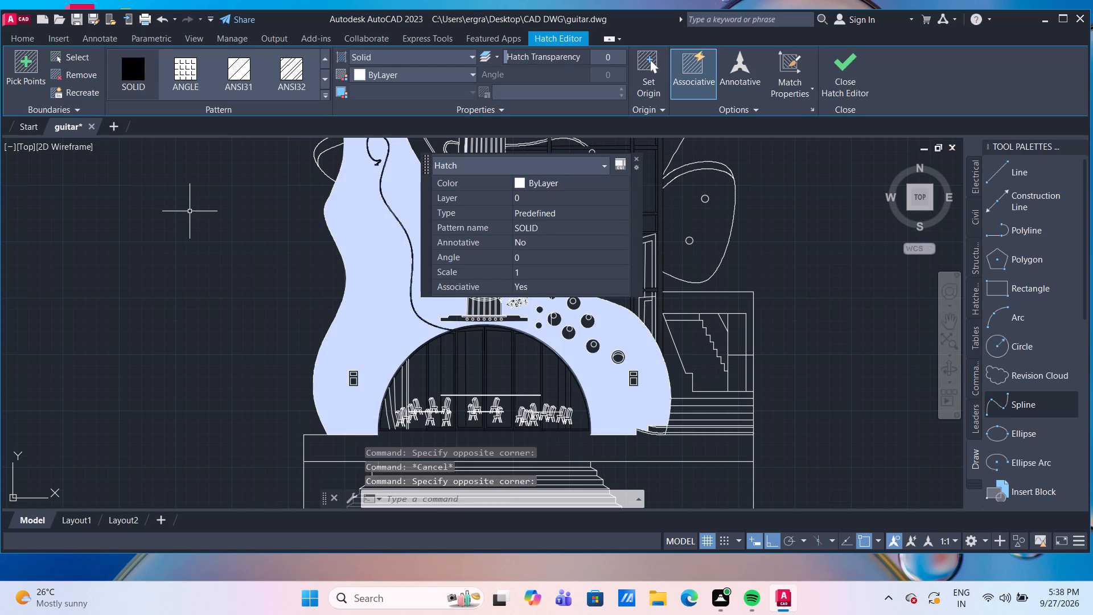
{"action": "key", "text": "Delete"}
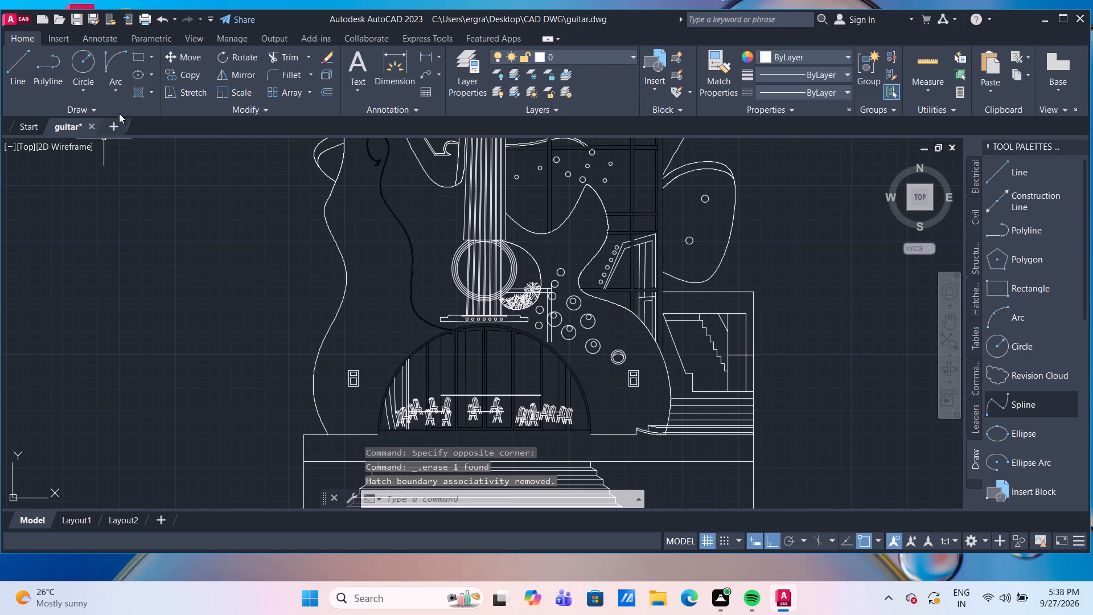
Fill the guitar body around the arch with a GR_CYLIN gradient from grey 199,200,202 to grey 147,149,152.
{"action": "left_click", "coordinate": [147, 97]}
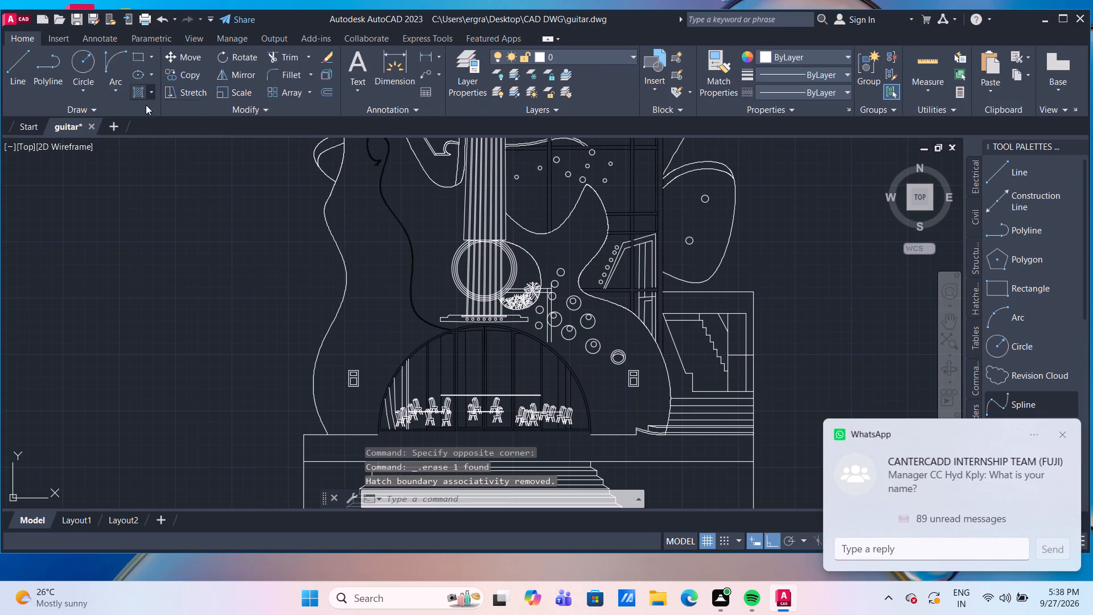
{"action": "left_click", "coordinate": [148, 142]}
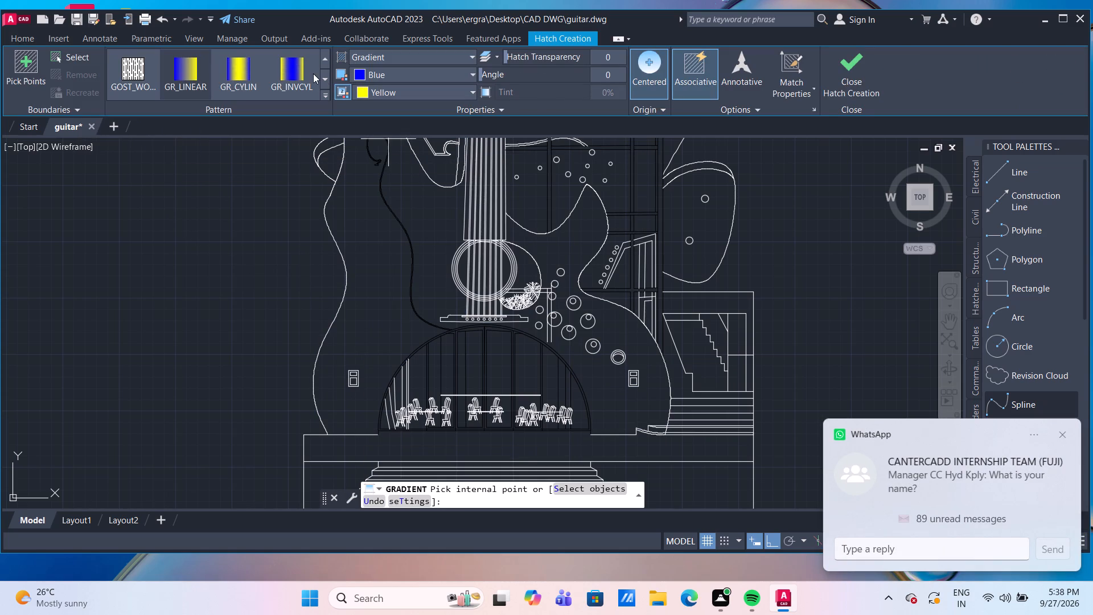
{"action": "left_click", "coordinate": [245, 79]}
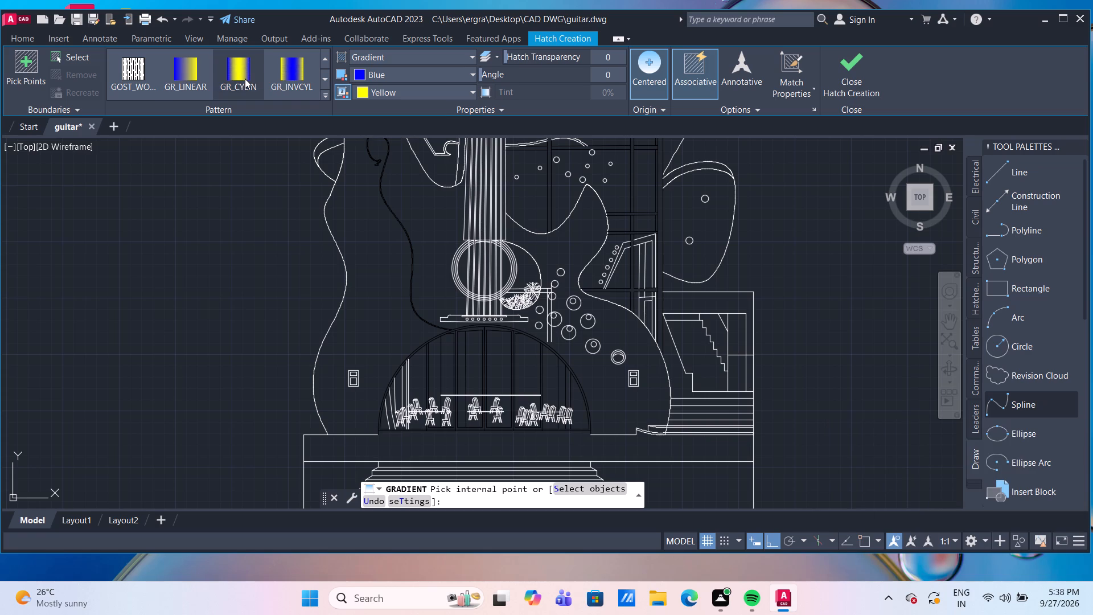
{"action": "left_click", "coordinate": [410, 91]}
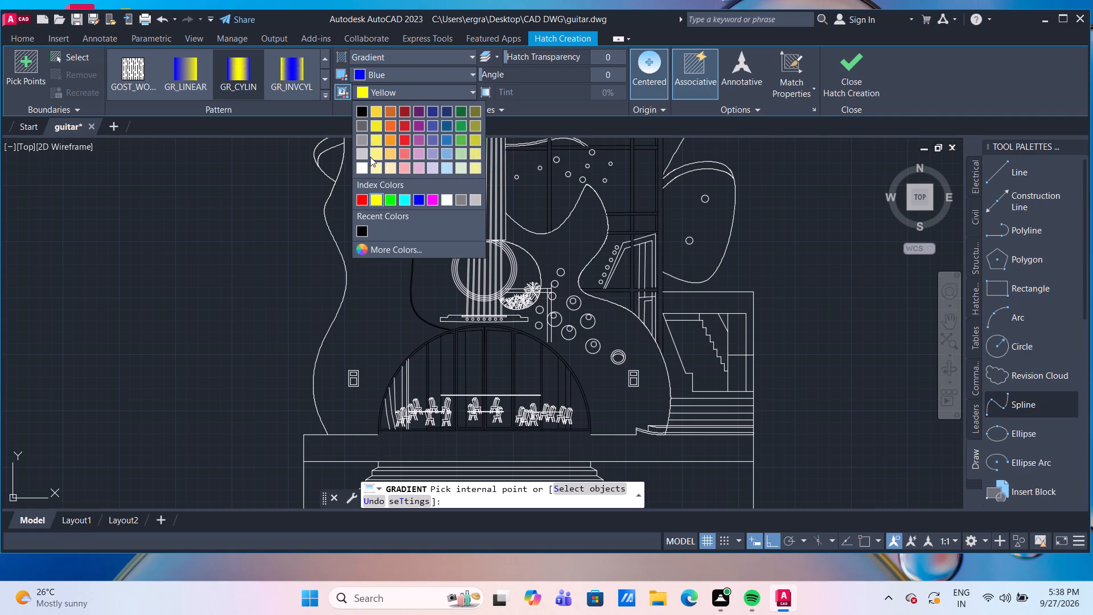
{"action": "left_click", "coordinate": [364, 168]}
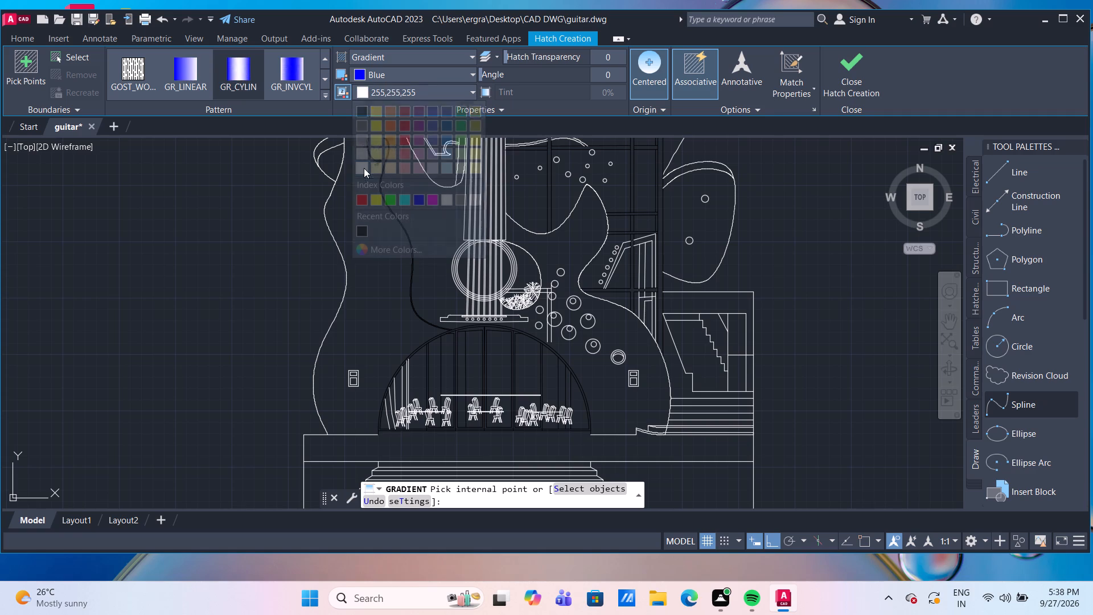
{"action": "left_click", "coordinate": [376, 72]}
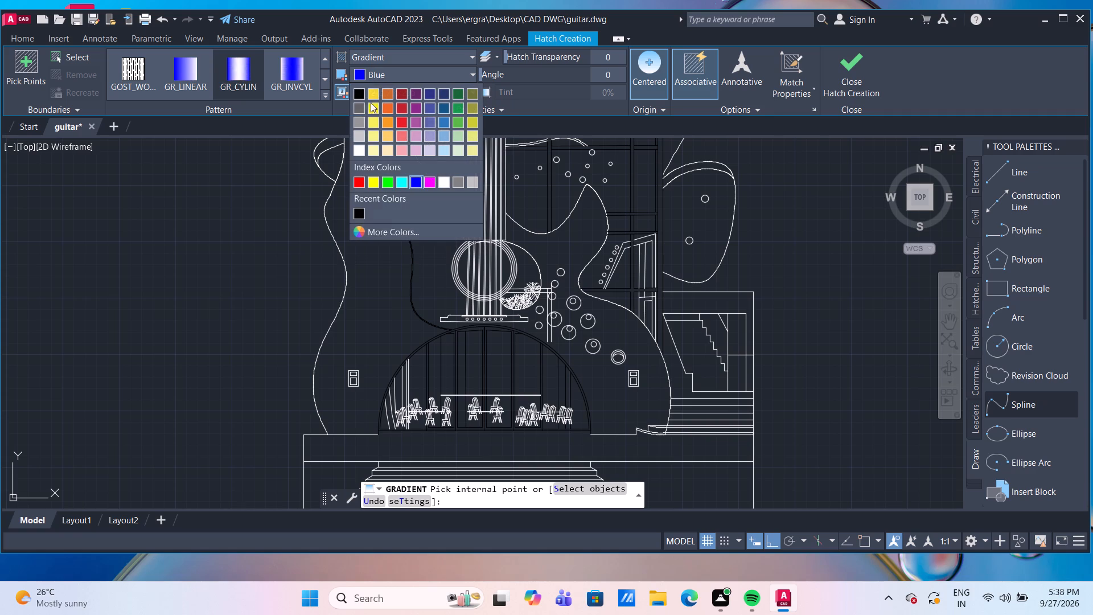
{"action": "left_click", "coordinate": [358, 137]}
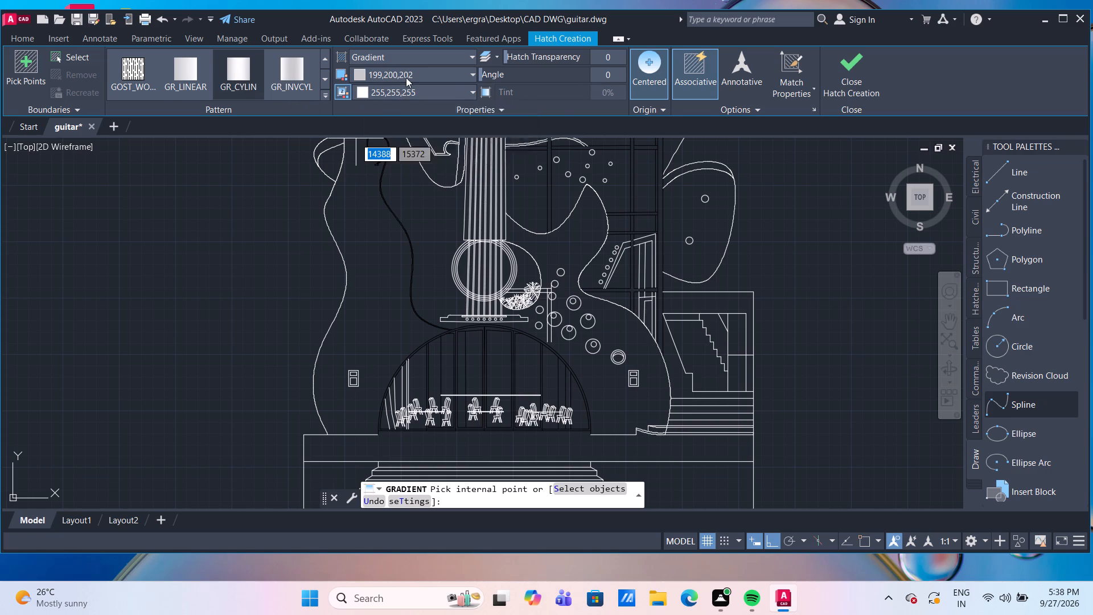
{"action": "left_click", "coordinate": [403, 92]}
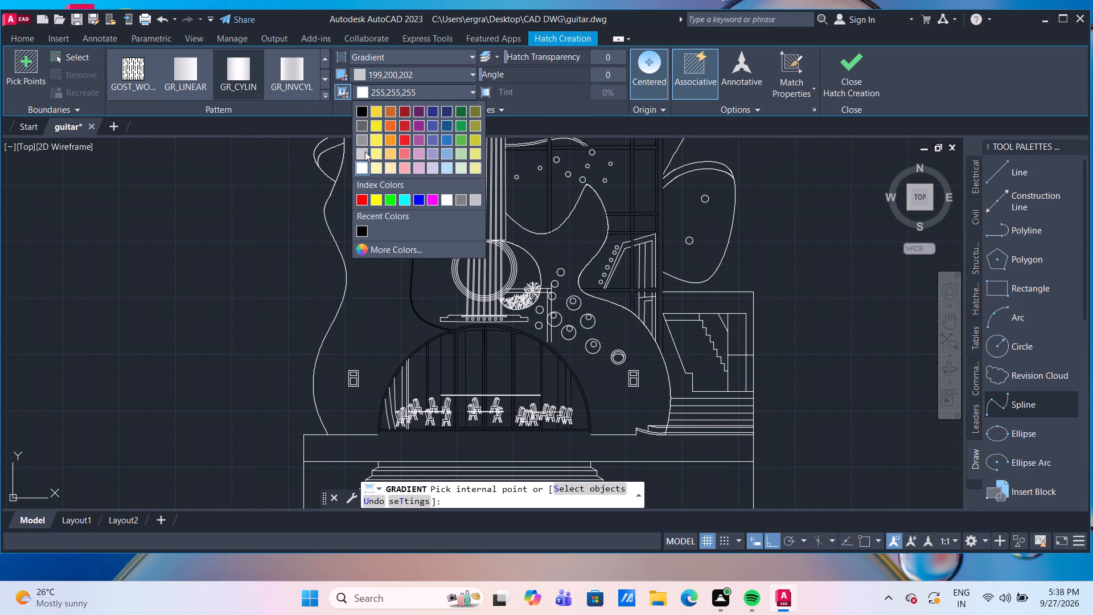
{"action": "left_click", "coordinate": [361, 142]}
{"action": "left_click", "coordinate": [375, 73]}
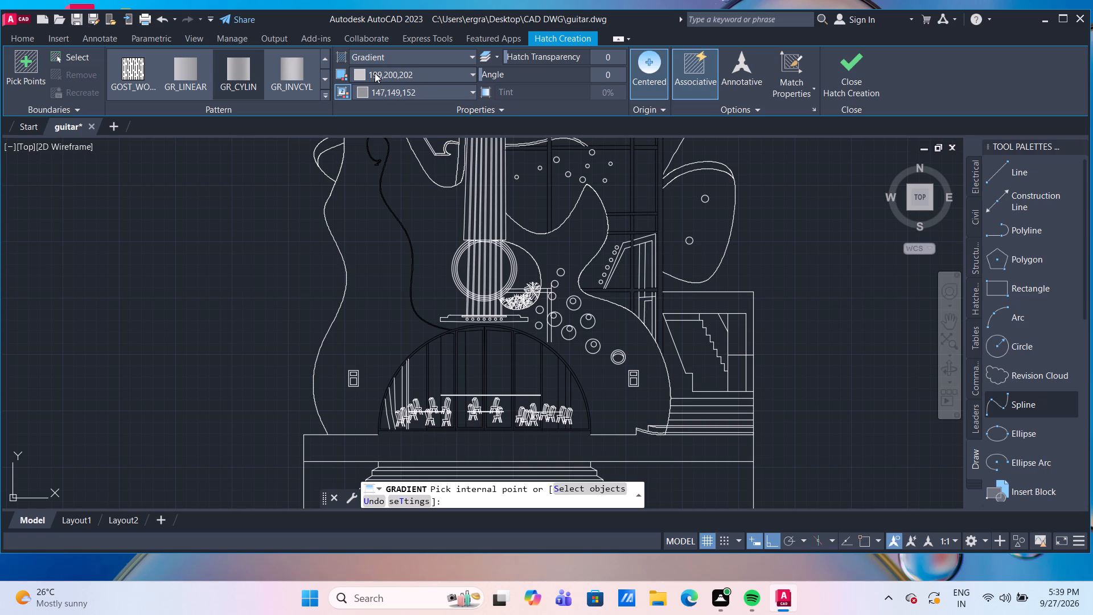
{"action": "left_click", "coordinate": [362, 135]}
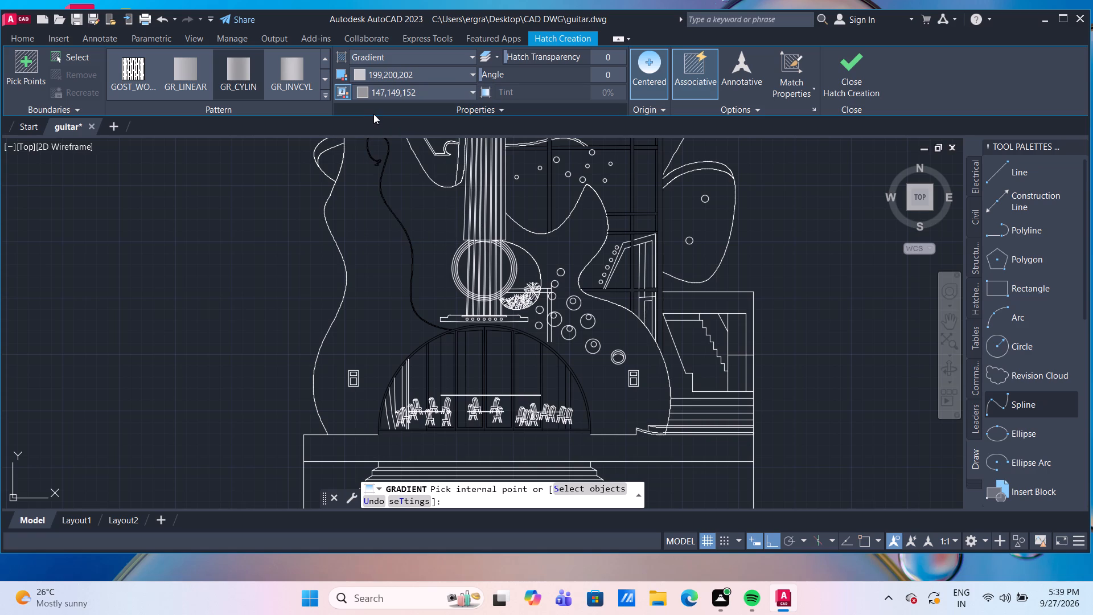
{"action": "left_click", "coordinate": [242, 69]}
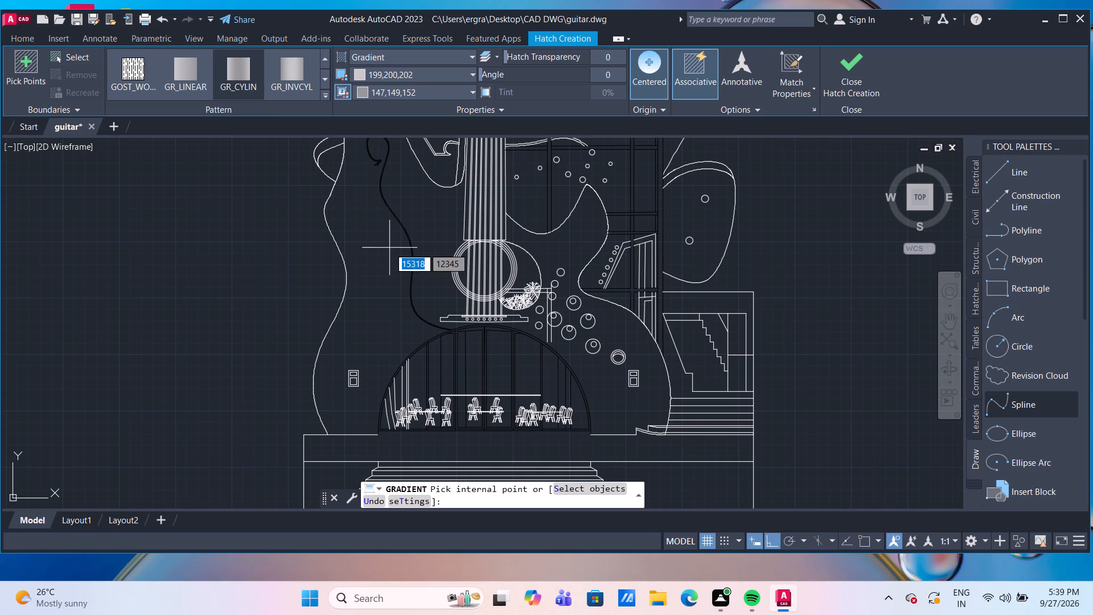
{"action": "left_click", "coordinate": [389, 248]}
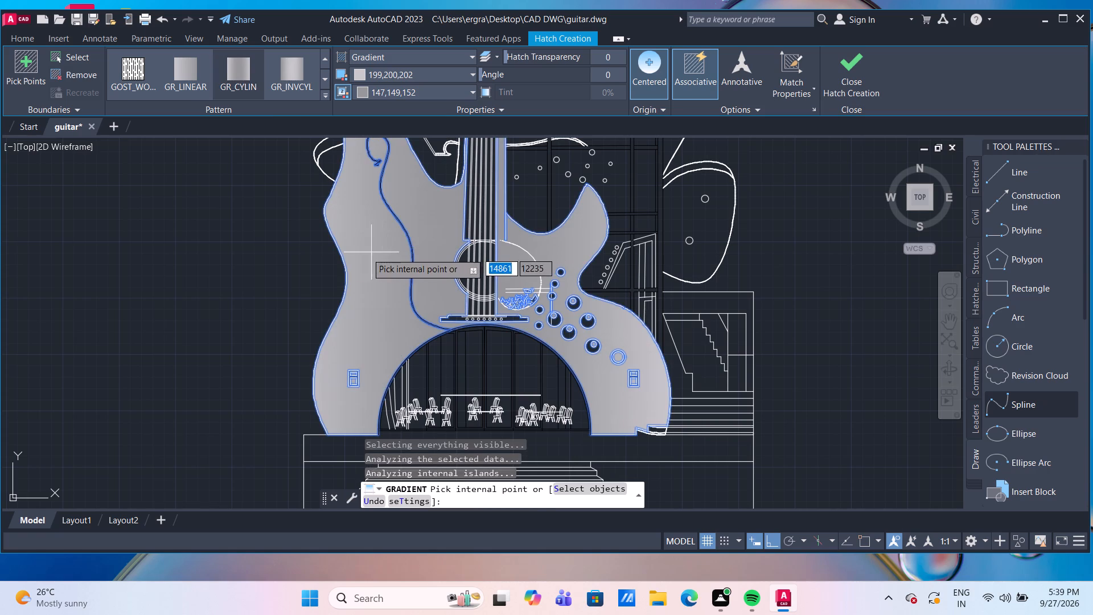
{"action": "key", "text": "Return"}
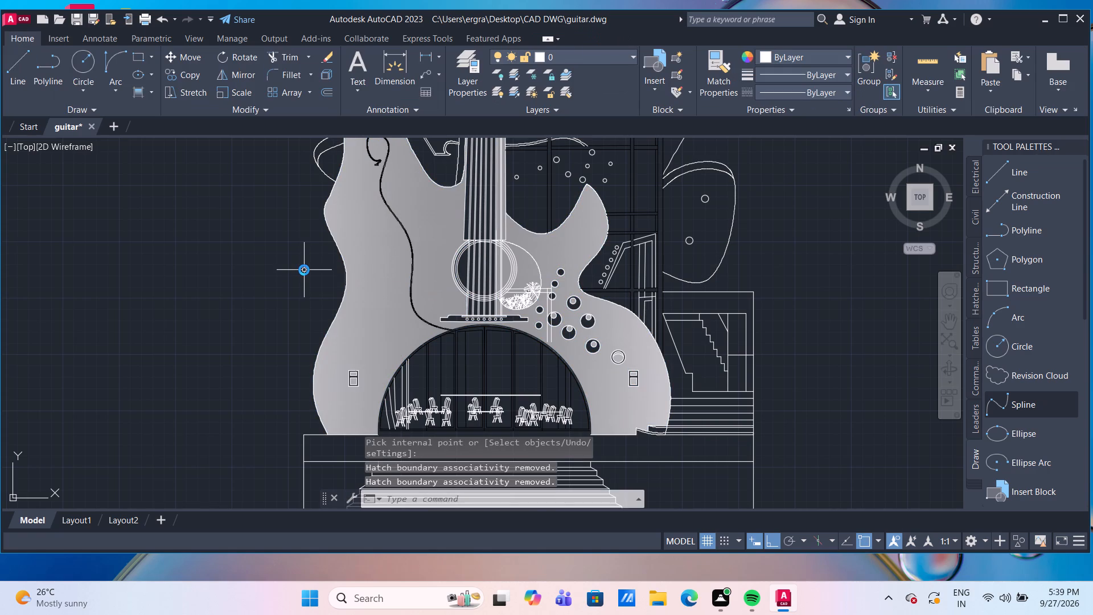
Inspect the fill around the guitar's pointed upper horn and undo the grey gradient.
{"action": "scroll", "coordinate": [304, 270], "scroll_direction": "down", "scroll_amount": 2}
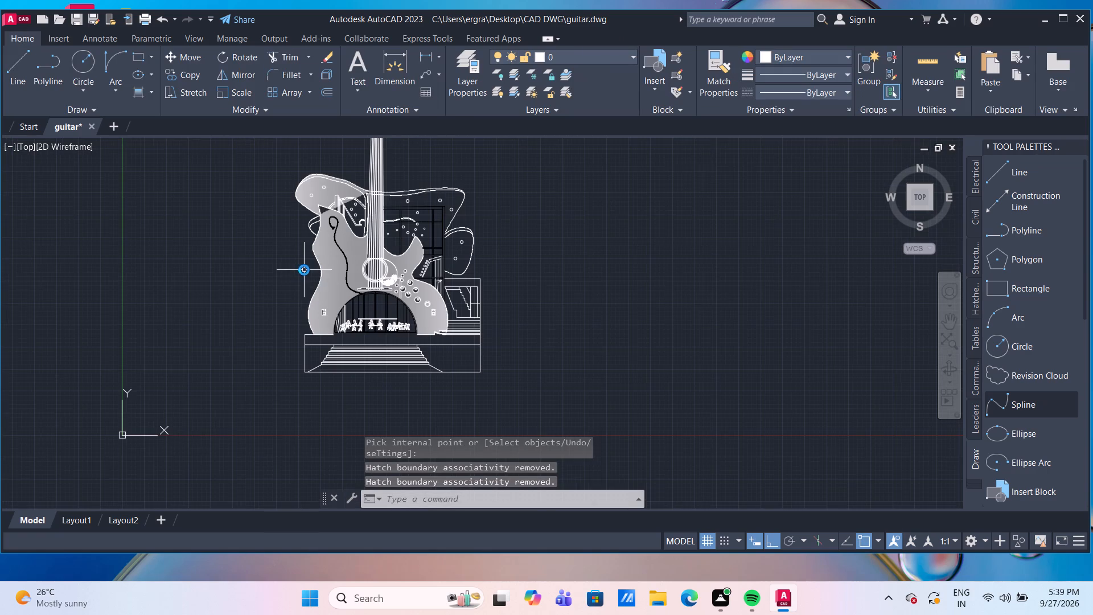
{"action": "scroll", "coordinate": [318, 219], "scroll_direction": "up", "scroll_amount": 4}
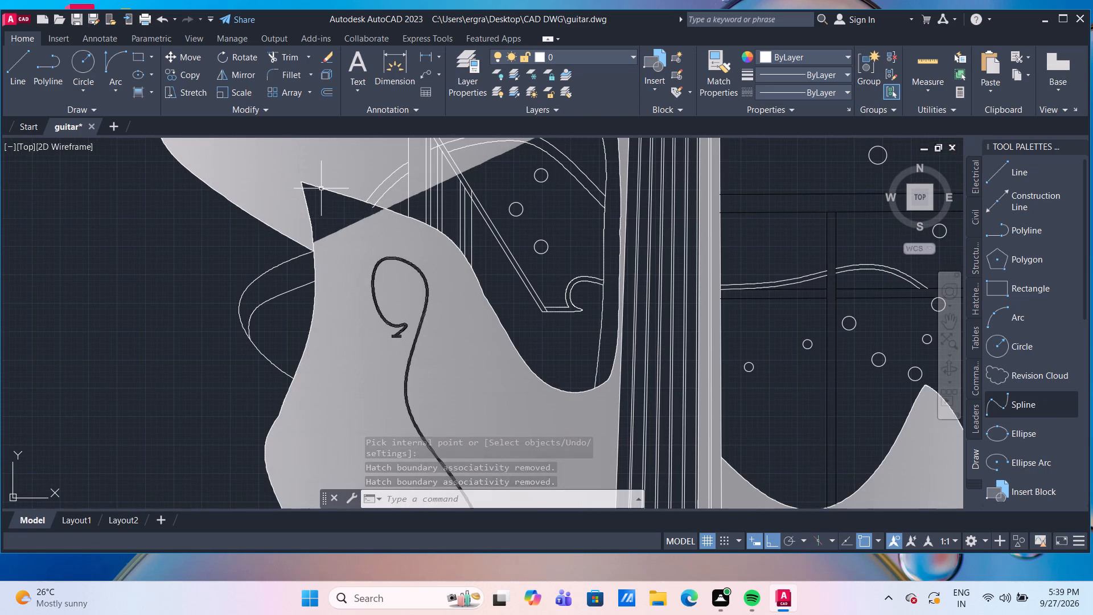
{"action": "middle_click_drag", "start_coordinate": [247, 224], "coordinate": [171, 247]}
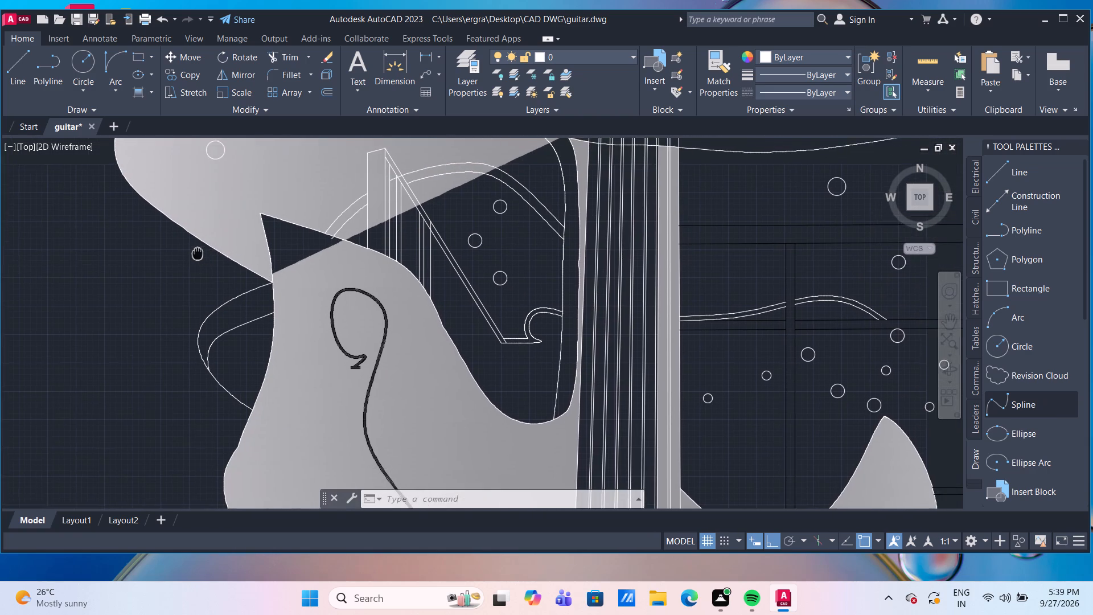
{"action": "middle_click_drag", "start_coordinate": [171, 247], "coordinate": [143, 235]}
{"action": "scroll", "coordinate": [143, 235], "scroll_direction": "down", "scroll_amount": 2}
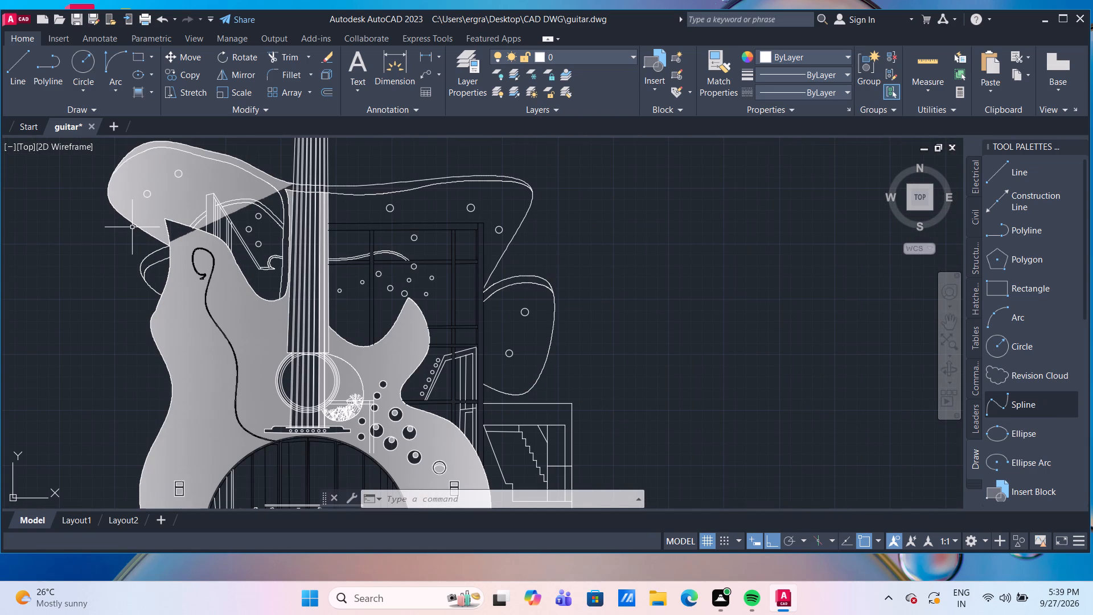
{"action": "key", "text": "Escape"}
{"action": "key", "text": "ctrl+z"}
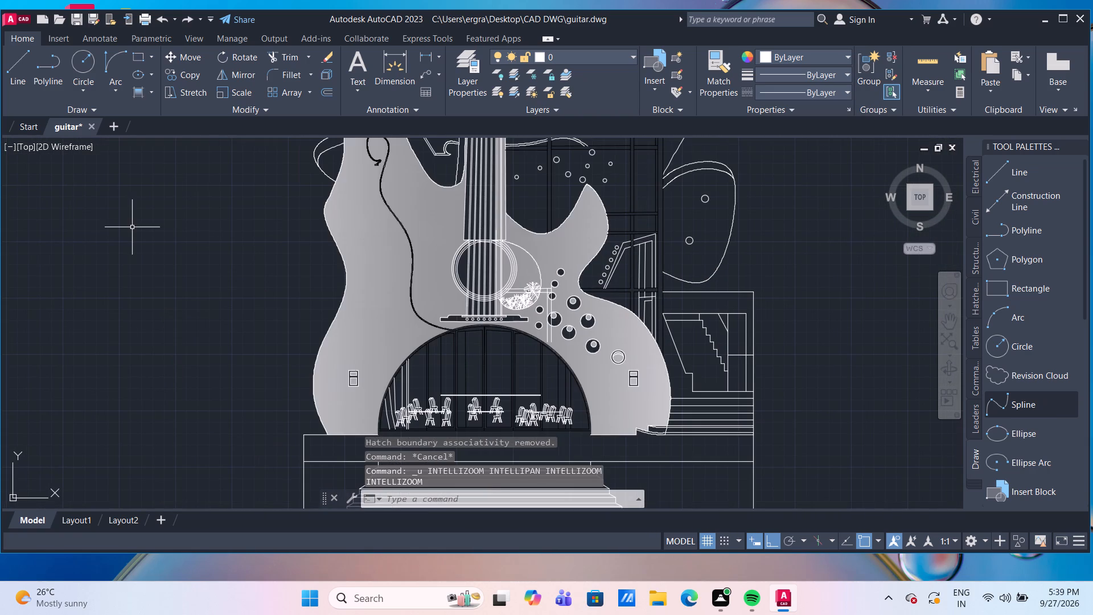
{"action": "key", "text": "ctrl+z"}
Trim the small segment where the curved band meets the sloping edge of the guitar body's pointed upper horn.
{"action": "scroll", "coordinate": [132, 227], "scroll_direction": "down", "scroll_amount": 3}
{"action": "scroll", "coordinate": [176, 190], "scroll_direction": "up", "scroll_amount": 5}
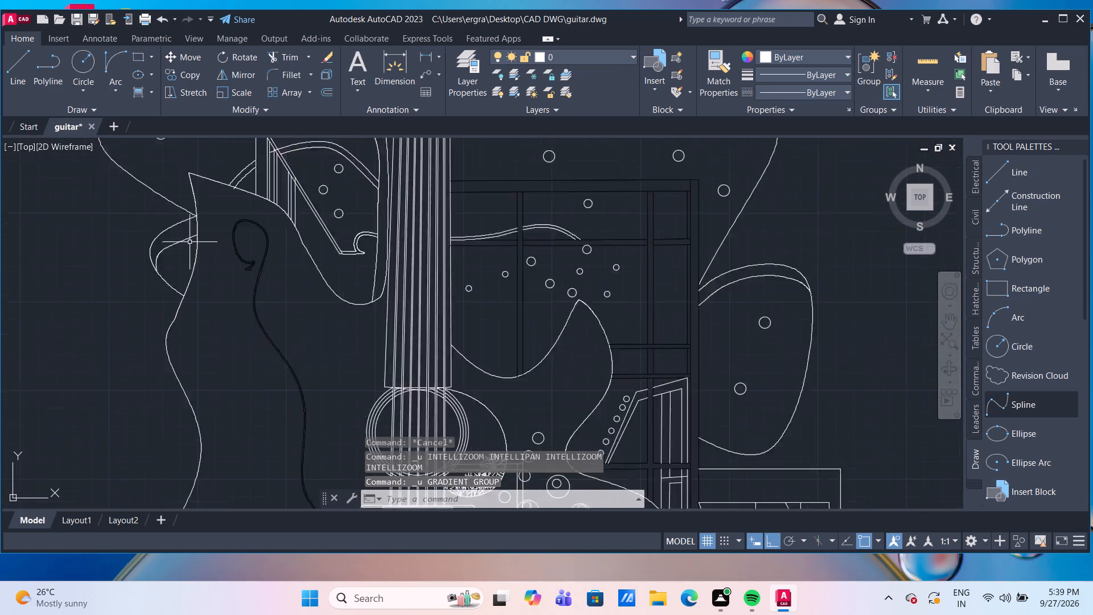
{"action": "middle_click_drag", "start_coordinate": [274, 175], "coordinate": [240, 259]}
{"action": "scroll", "coordinate": [225, 241], "scroll_direction": "up", "scroll_amount": 3}
{"action": "type", "text": "tr"}
{"action": "key", "text": "Return"}
{"action": "left_click", "coordinate": [216, 234]}
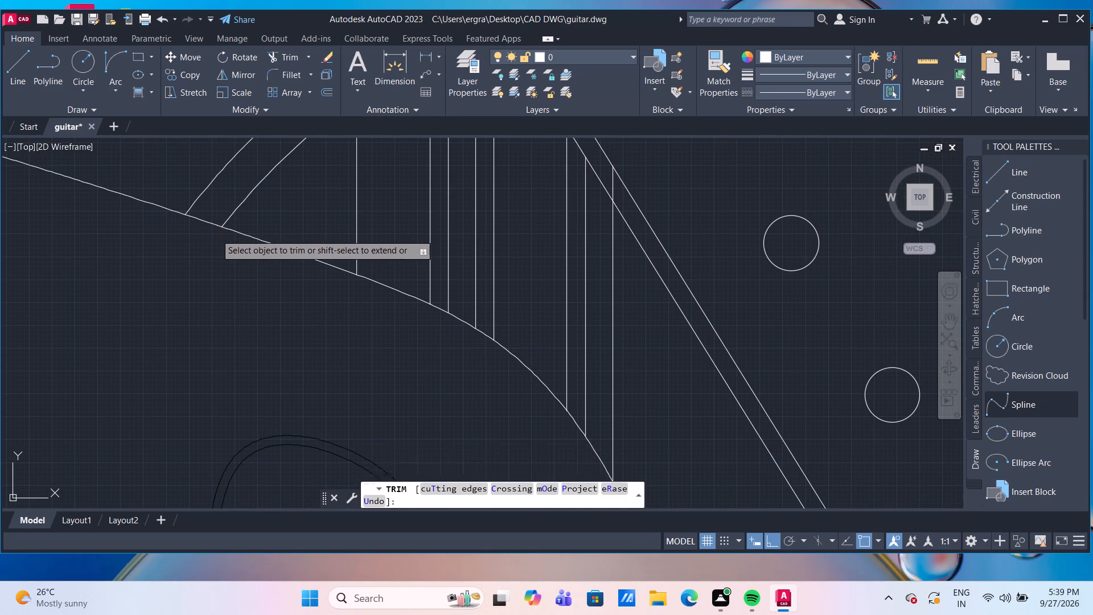
{"action": "scroll", "coordinate": [191, 274], "scroll_direction": "down", "scroll_amount": 2}
{"action": "key", "text": "Escape"}
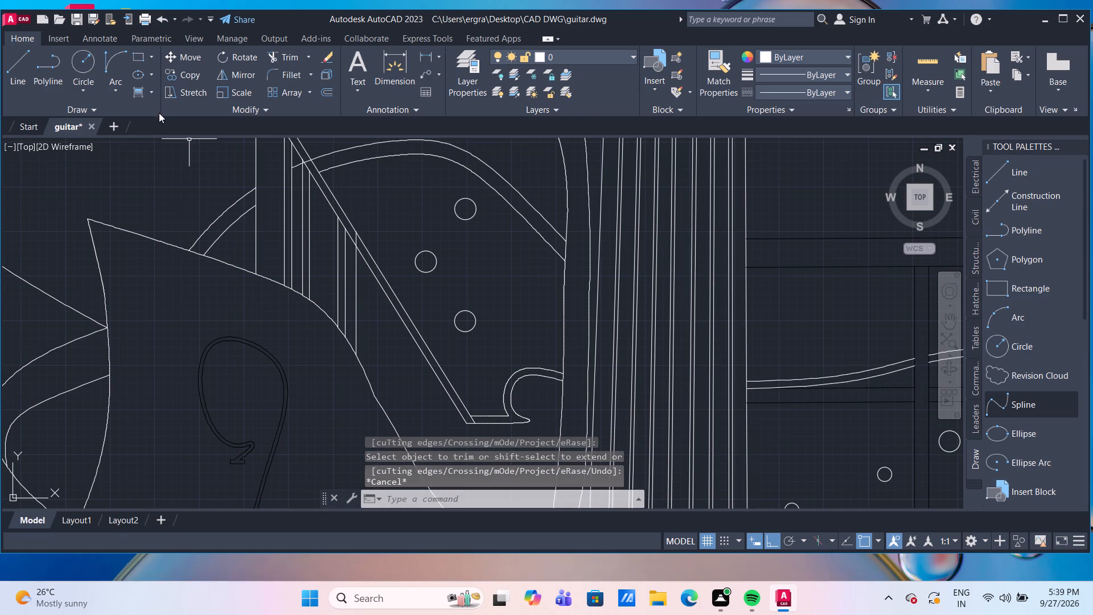
Fill the guitar body with a two-colour gradient from white 255,255,255 to light grey 199,200,202.
{"action": "left_click", "coordinate": [140, 96]}
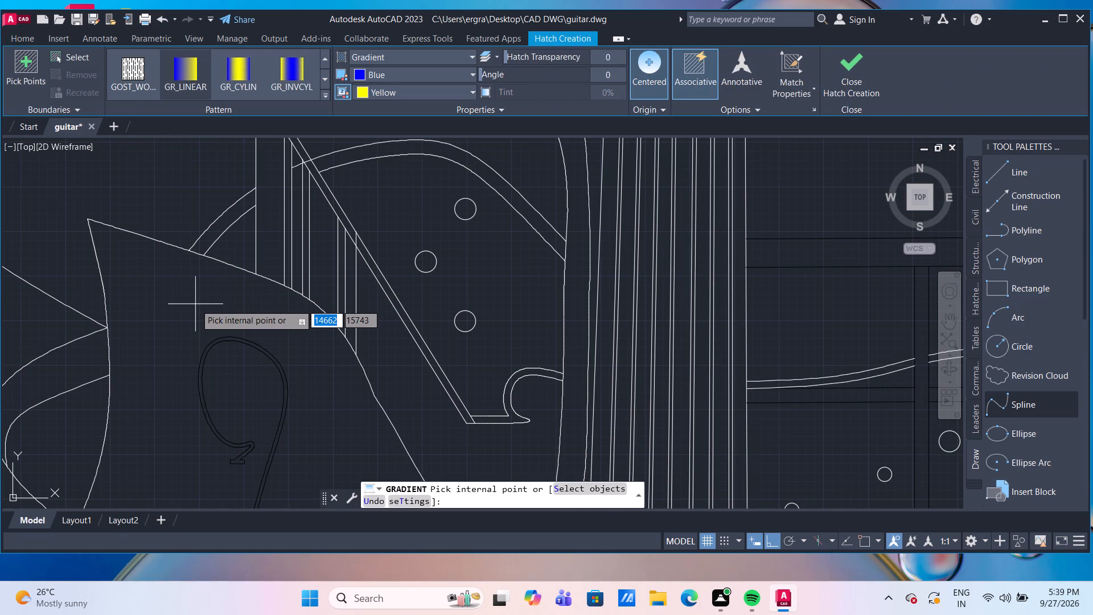
{"action": "left_click", "coordinate": [390, 77]}
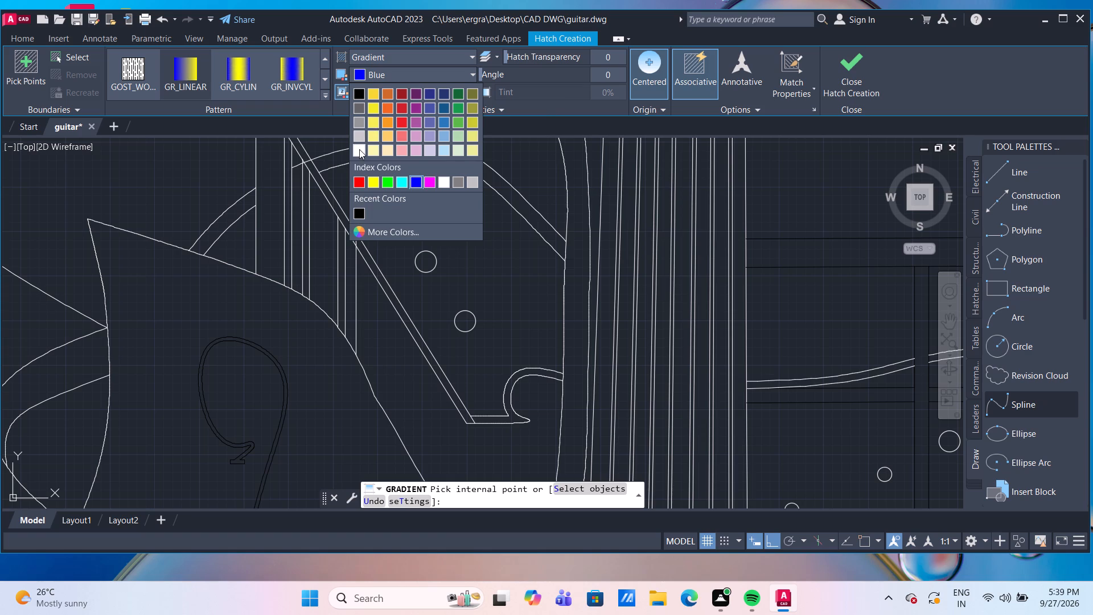
{"action": "left_click", "coordinate": [359, 151]}
{"action": "left_click", "coordinate": [392, 92]}
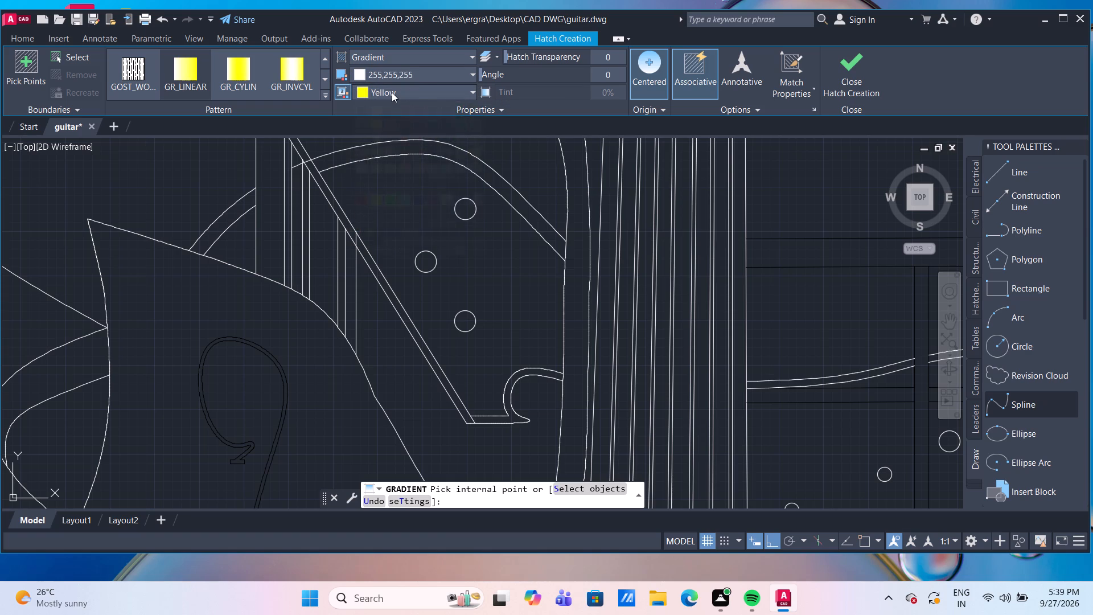
{"action": "left_click", "coordinate": [365, 158]}
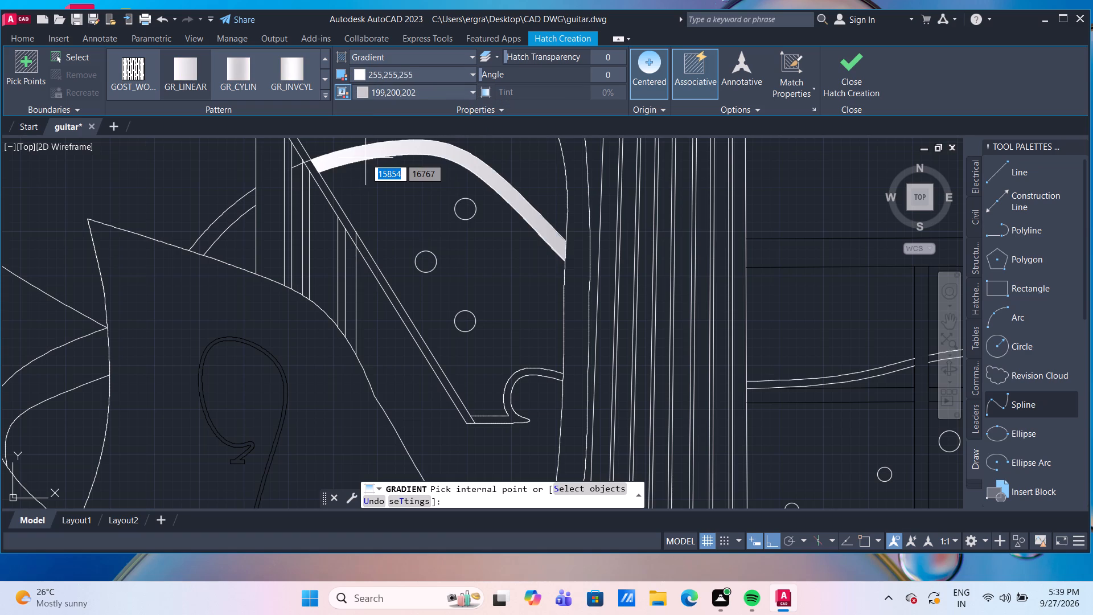
{"action": "middle_click_drag", "start_coordinate": [299, 350], "coordinate": [295, 339]}
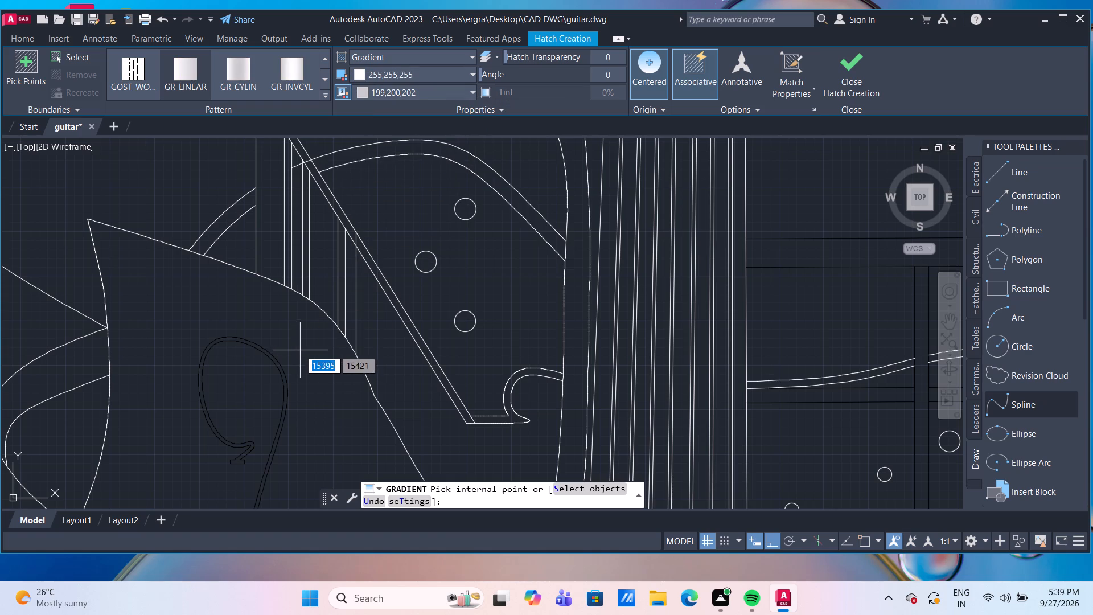
{"action": "middle_click_drag", "start_coordinate": [295, 339], "coordinate": [252, 213]}
{"action": "scroll", "coordinate": [260, 256], "scroll_direction": "down", "scroll_amount": 2}
{"action": "left_click", "coordinate": [289, 327]}
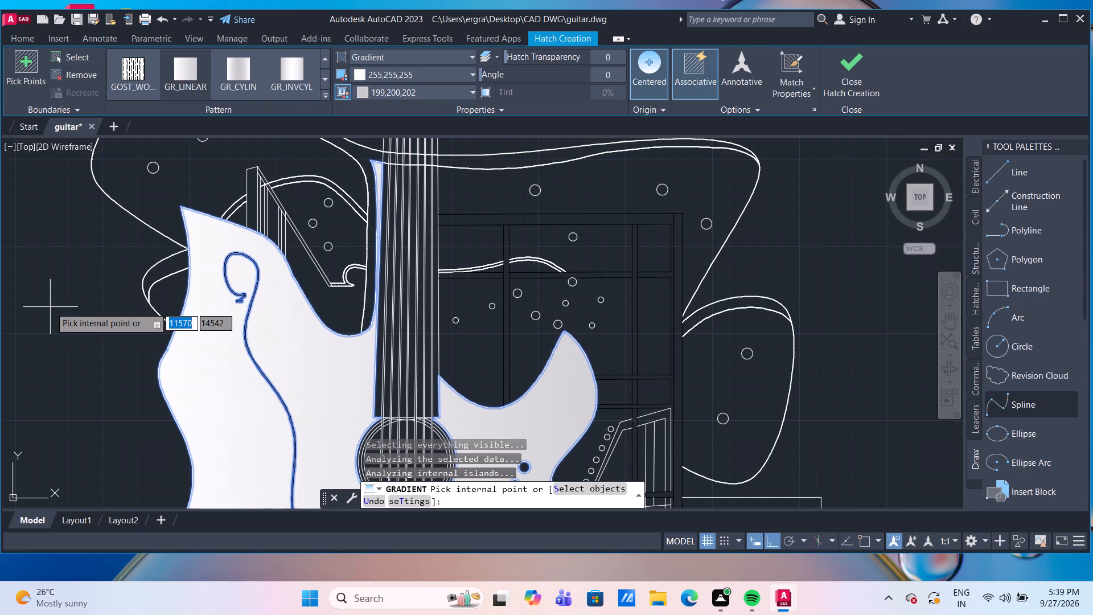
{"action": "key", "text": "Return"}
Change the guitar body's gradient fill to the GR_CYLIN pattern.
{"action": "scroll", "coordinate": [50, 307], "scroll_direction": "down", "scroll_amount": 3}
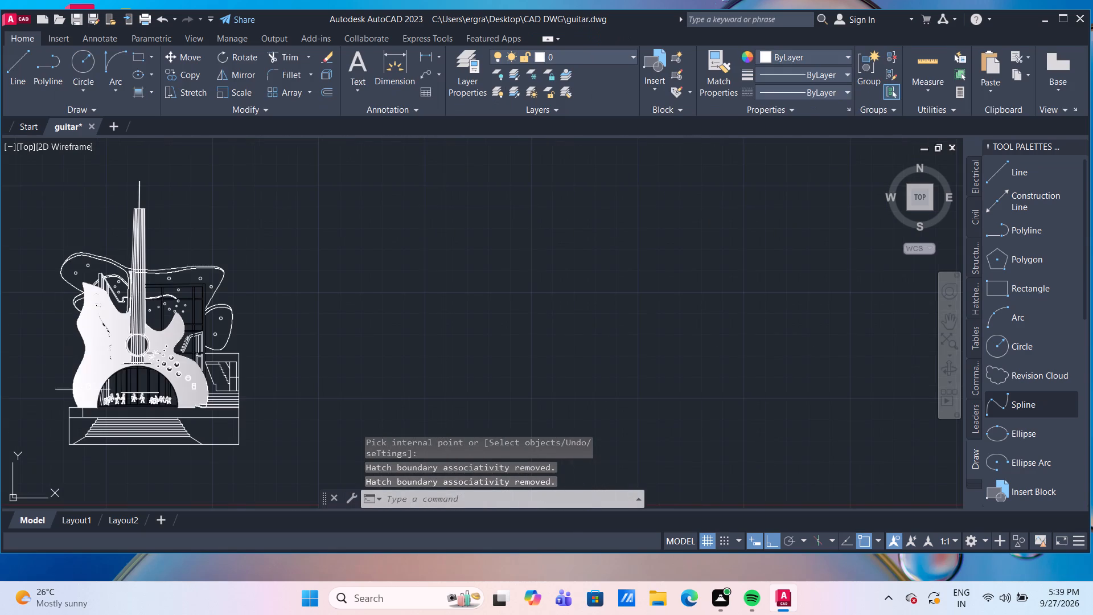
{"action": "scroll", "coordinate": [113, 376], "scroll_direction": "up", "scroll_amount": 1}
{"action": "scroll", "coordinate": [403, 379], "scroll_direction": "up", "scroll_amount": 1}
{"action": "middle_click_drag", "start_coordinate": [411, 367], "coordinate": [422, 361]}
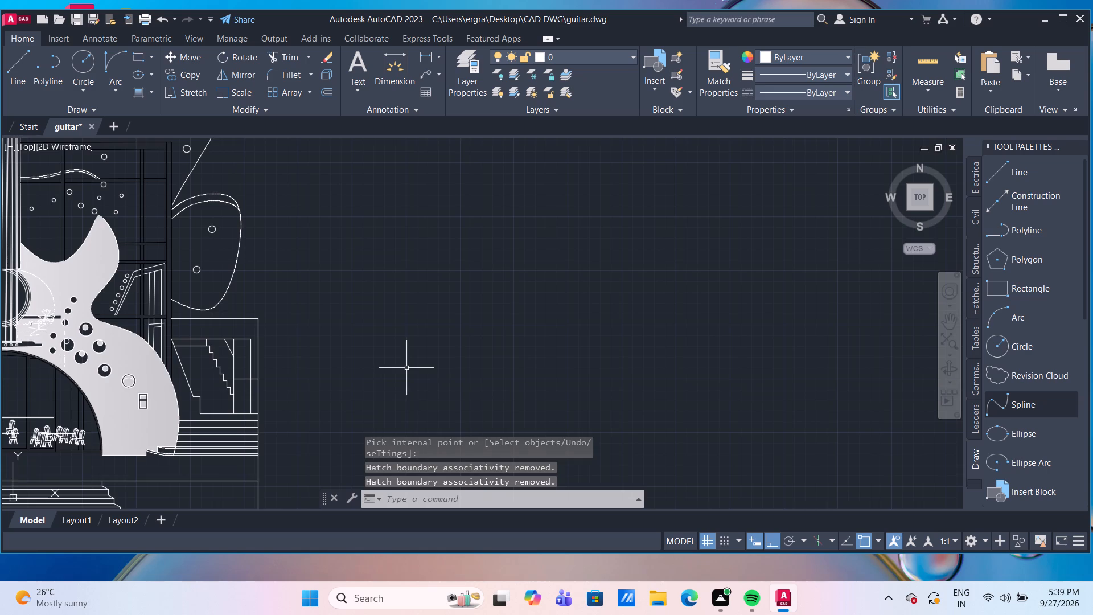
{"action": "middle_click_drag", "start_coordinate": [422, 361], "coordinate": [561, 293]}
{"action": "scroll", "coordinate": [559, 290], "scroll_direction": "down", "scroll_amount": 1}
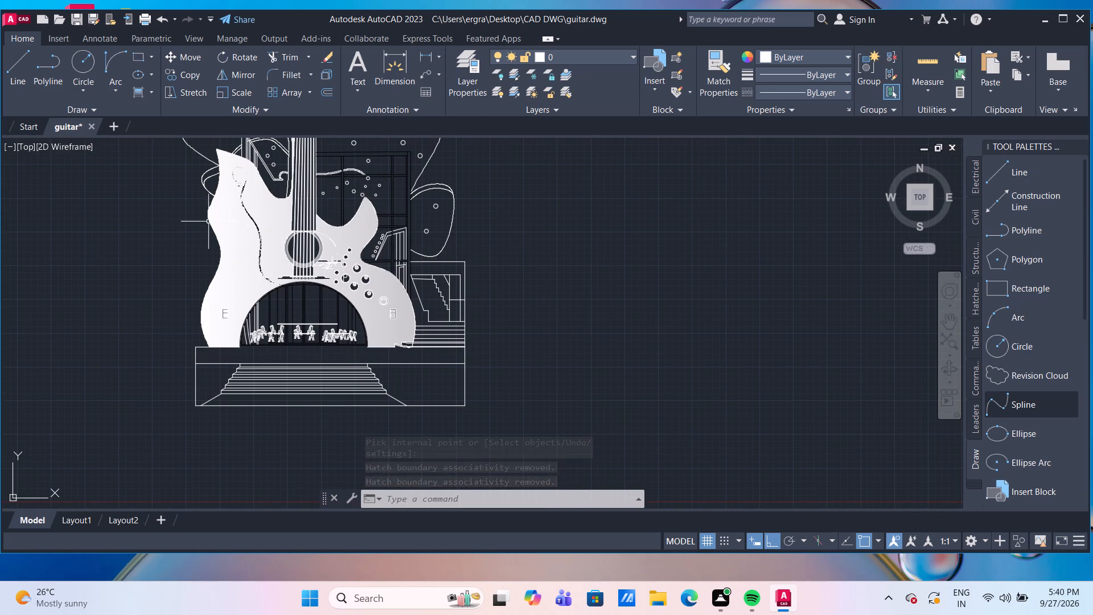
{"action": "left_click", "coordinate": [238, 220]}
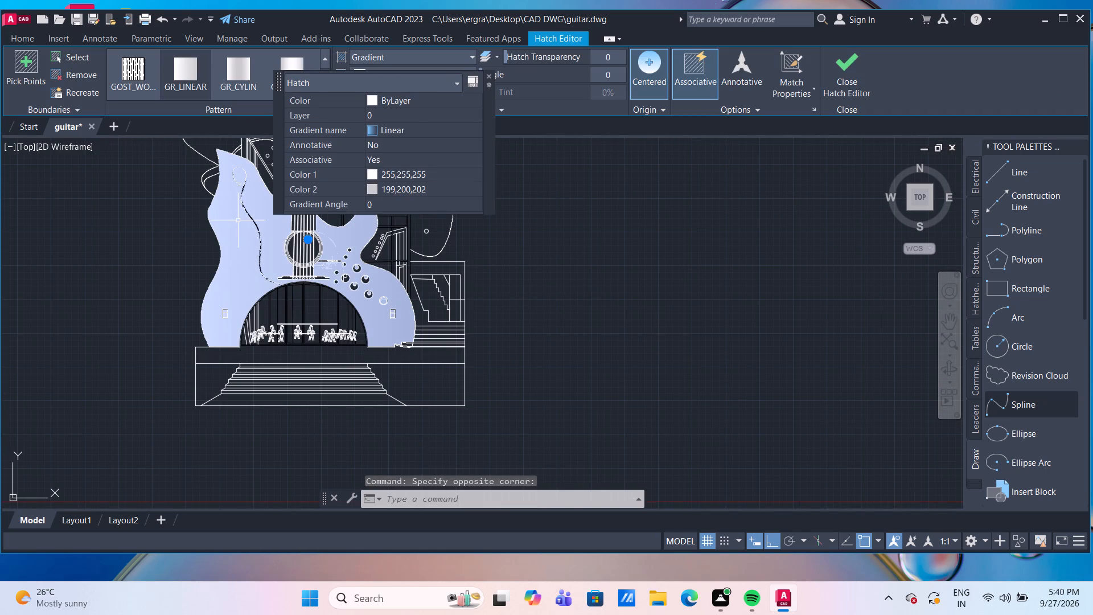
{"action": "left_click", "coordinate": [236, 72]}
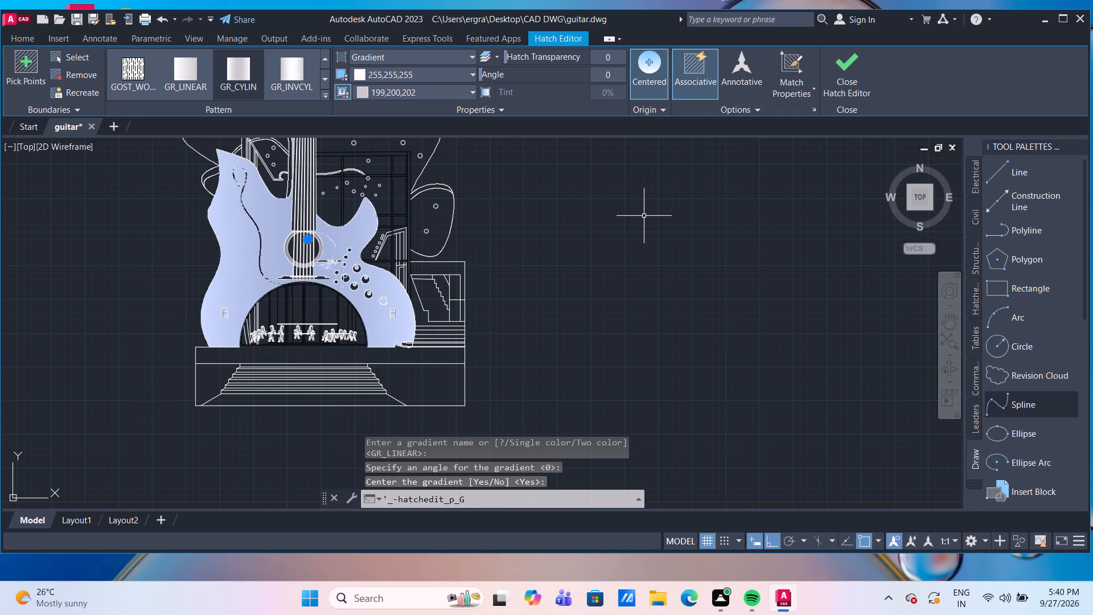
{"action": "key", "text": "Return"}
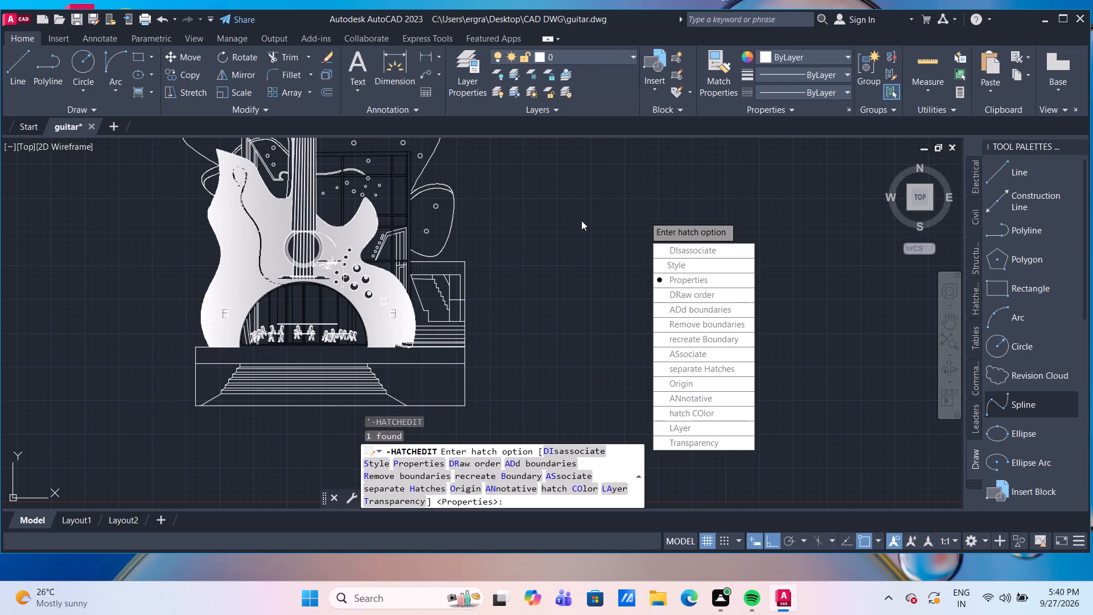
{"action": "key", "text": "Escape"}
{"action": "key", "text": "Escape"}
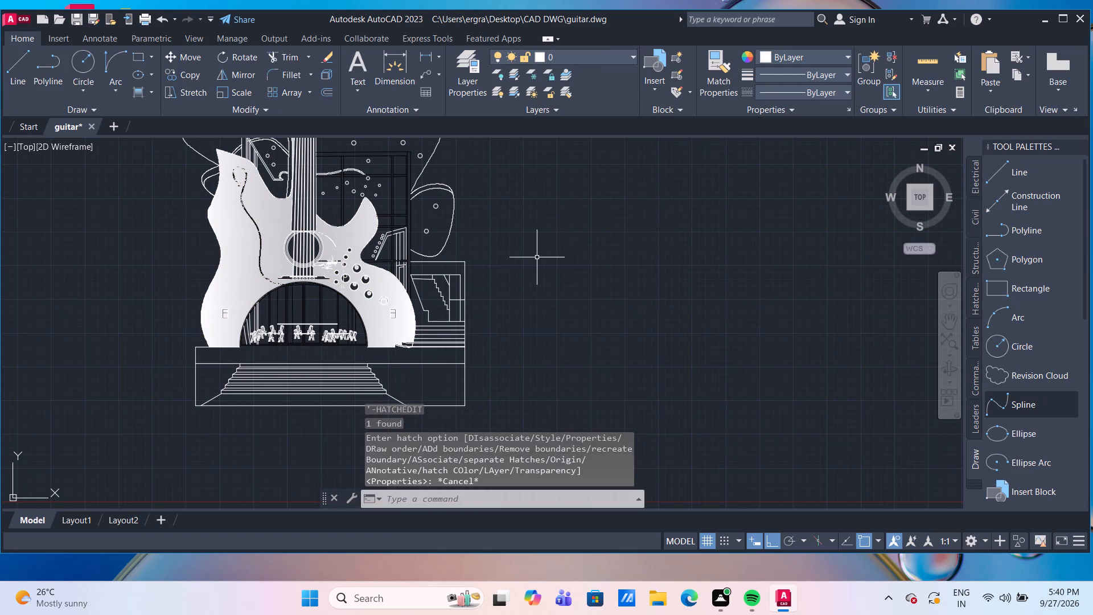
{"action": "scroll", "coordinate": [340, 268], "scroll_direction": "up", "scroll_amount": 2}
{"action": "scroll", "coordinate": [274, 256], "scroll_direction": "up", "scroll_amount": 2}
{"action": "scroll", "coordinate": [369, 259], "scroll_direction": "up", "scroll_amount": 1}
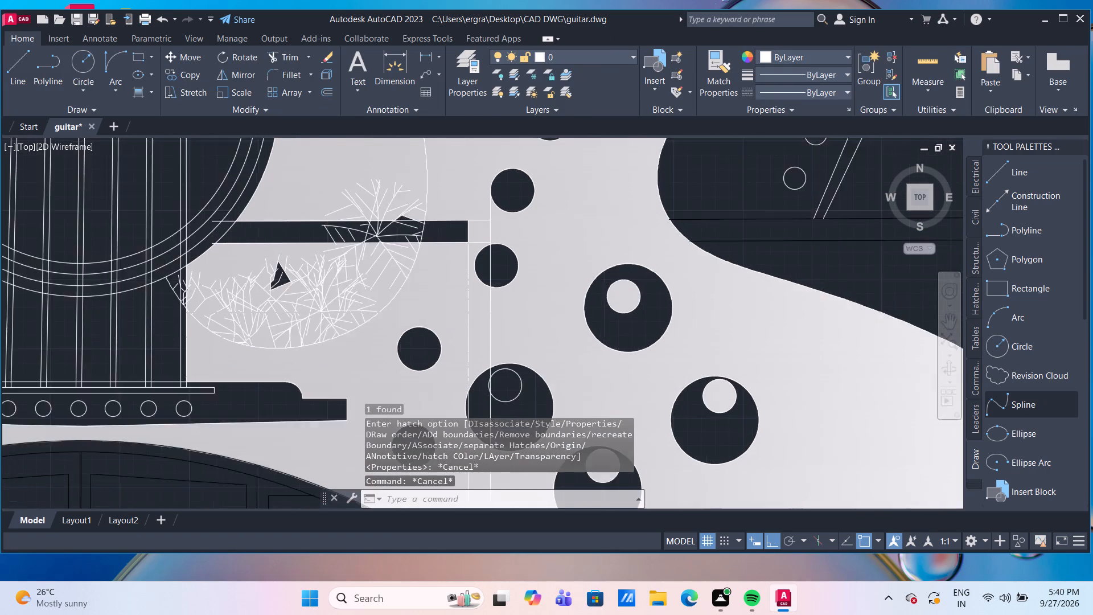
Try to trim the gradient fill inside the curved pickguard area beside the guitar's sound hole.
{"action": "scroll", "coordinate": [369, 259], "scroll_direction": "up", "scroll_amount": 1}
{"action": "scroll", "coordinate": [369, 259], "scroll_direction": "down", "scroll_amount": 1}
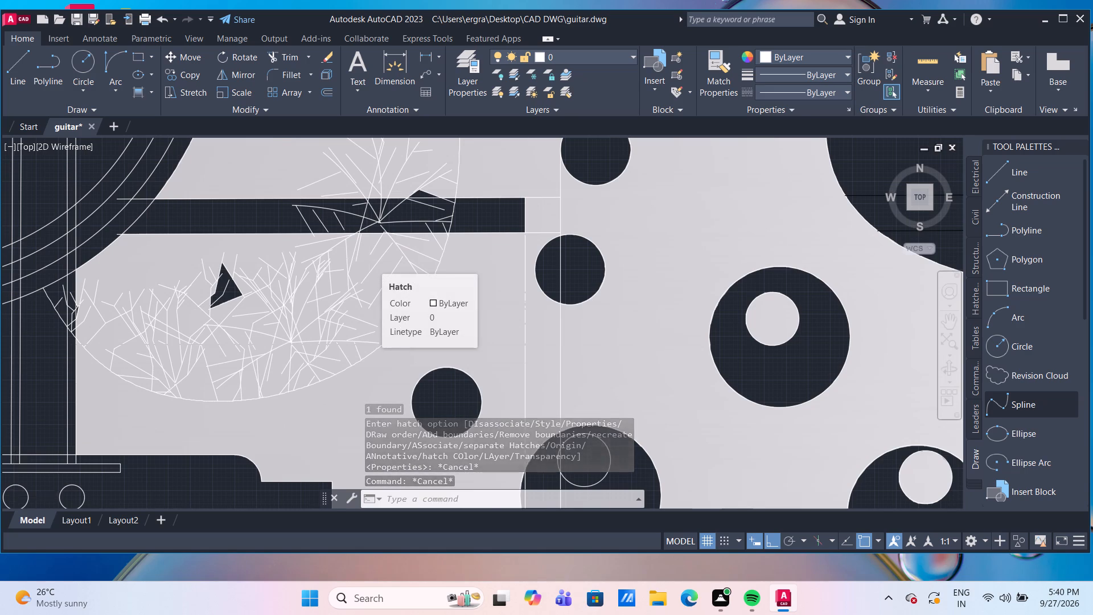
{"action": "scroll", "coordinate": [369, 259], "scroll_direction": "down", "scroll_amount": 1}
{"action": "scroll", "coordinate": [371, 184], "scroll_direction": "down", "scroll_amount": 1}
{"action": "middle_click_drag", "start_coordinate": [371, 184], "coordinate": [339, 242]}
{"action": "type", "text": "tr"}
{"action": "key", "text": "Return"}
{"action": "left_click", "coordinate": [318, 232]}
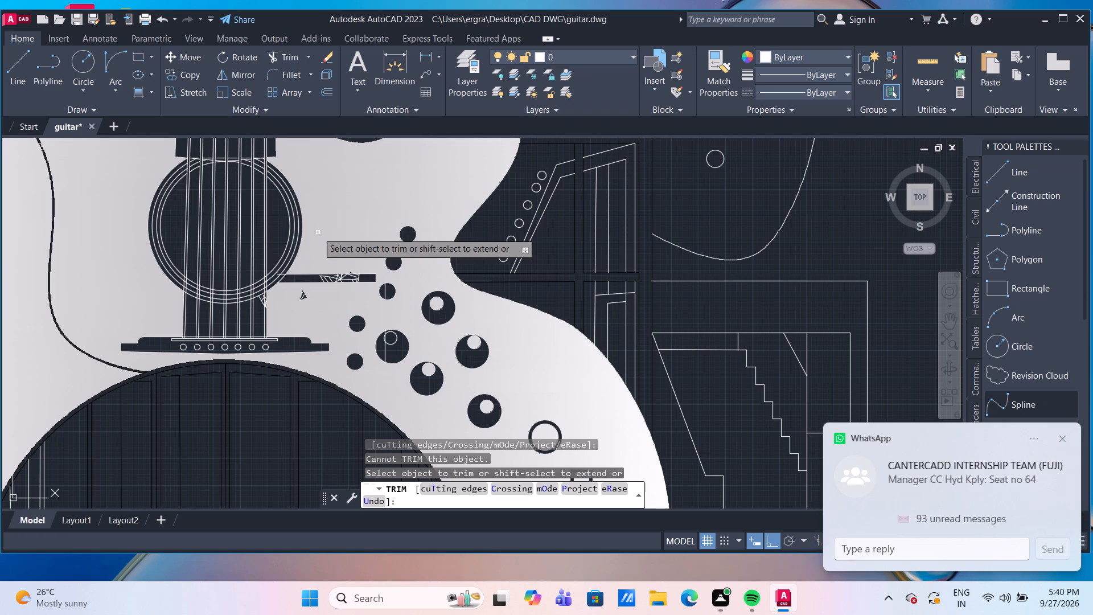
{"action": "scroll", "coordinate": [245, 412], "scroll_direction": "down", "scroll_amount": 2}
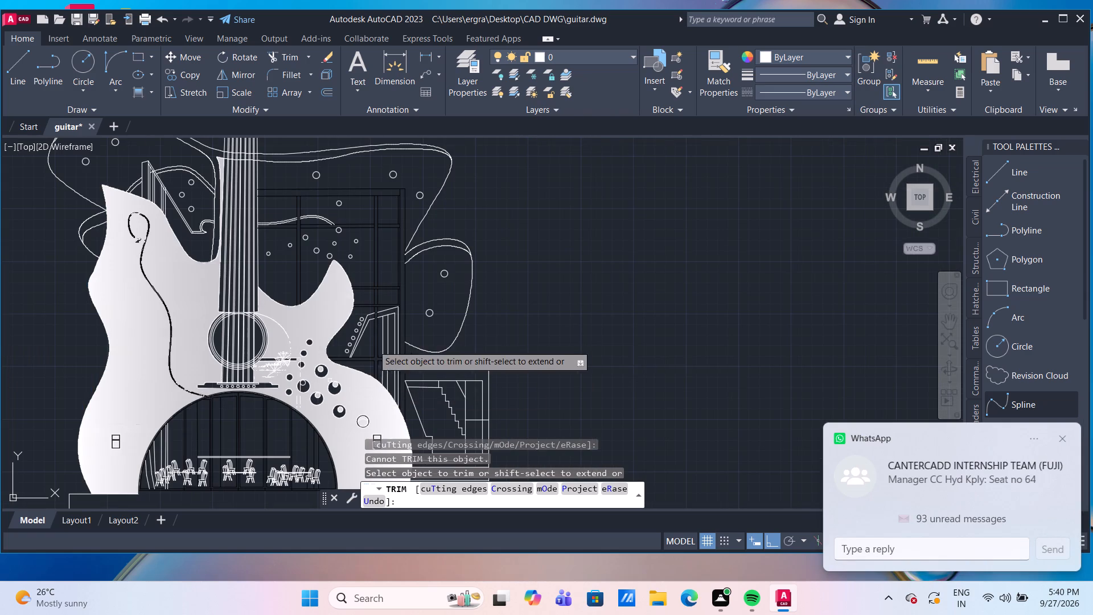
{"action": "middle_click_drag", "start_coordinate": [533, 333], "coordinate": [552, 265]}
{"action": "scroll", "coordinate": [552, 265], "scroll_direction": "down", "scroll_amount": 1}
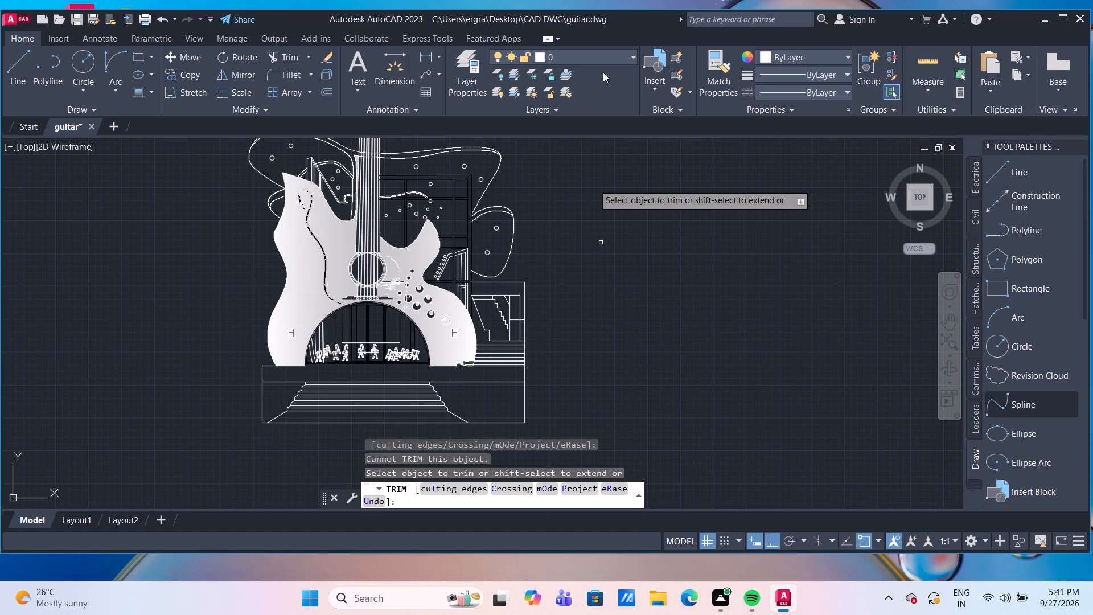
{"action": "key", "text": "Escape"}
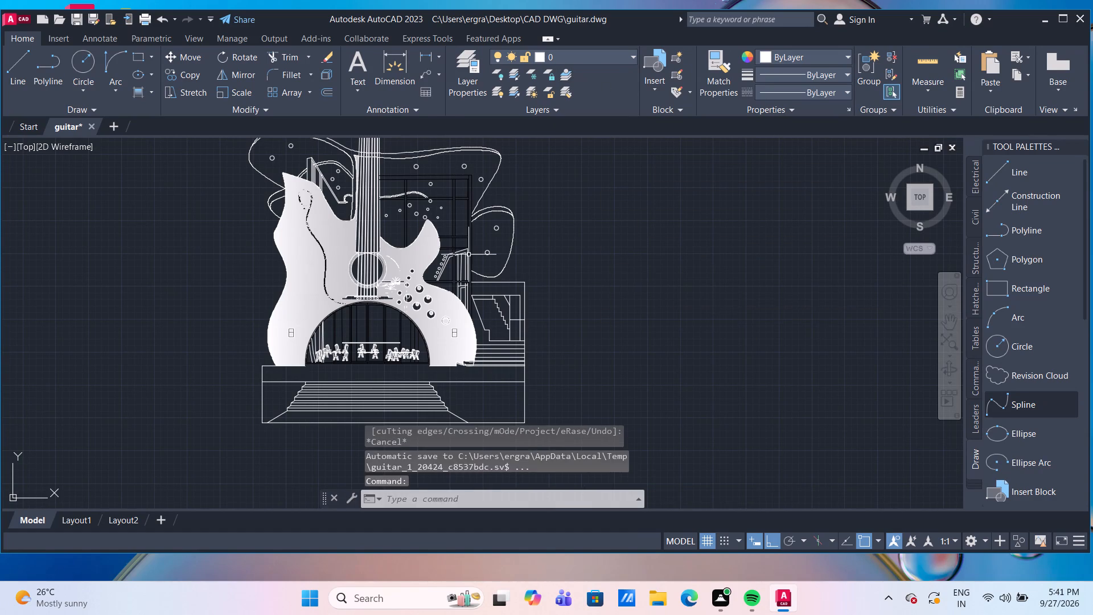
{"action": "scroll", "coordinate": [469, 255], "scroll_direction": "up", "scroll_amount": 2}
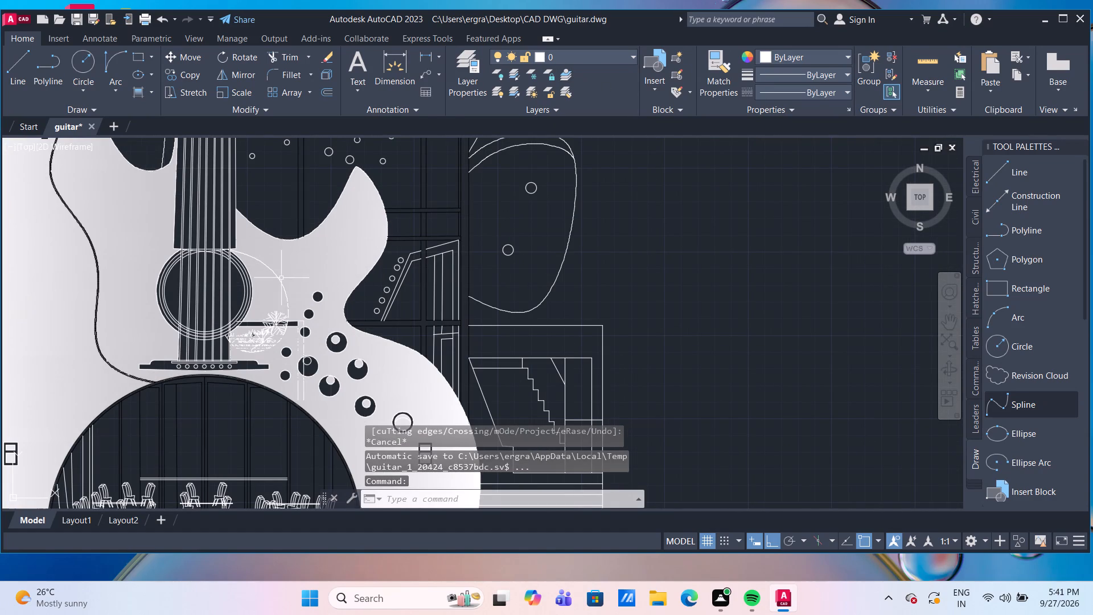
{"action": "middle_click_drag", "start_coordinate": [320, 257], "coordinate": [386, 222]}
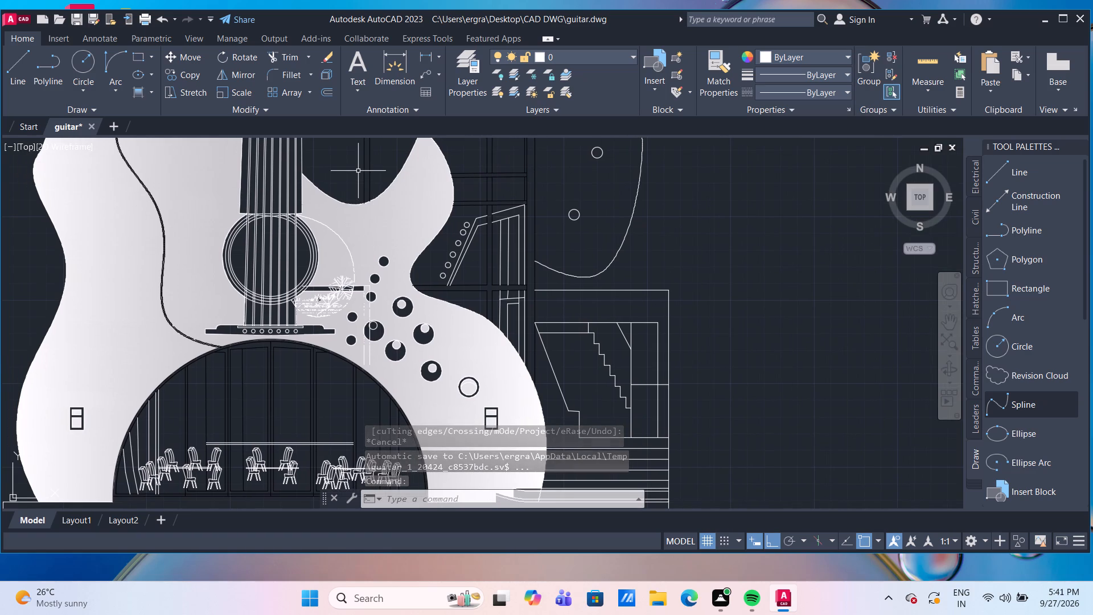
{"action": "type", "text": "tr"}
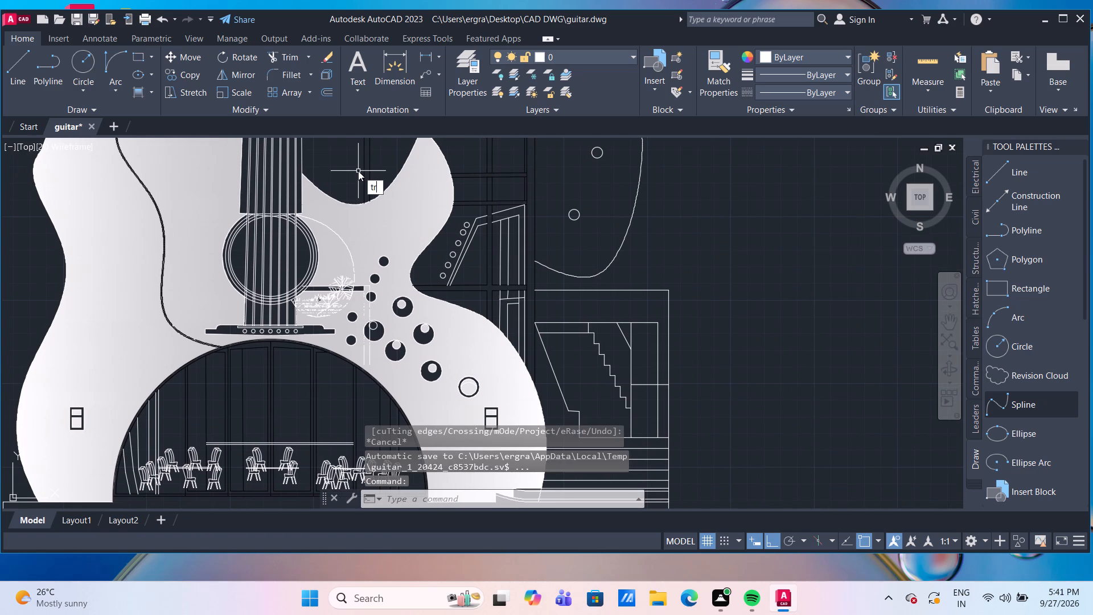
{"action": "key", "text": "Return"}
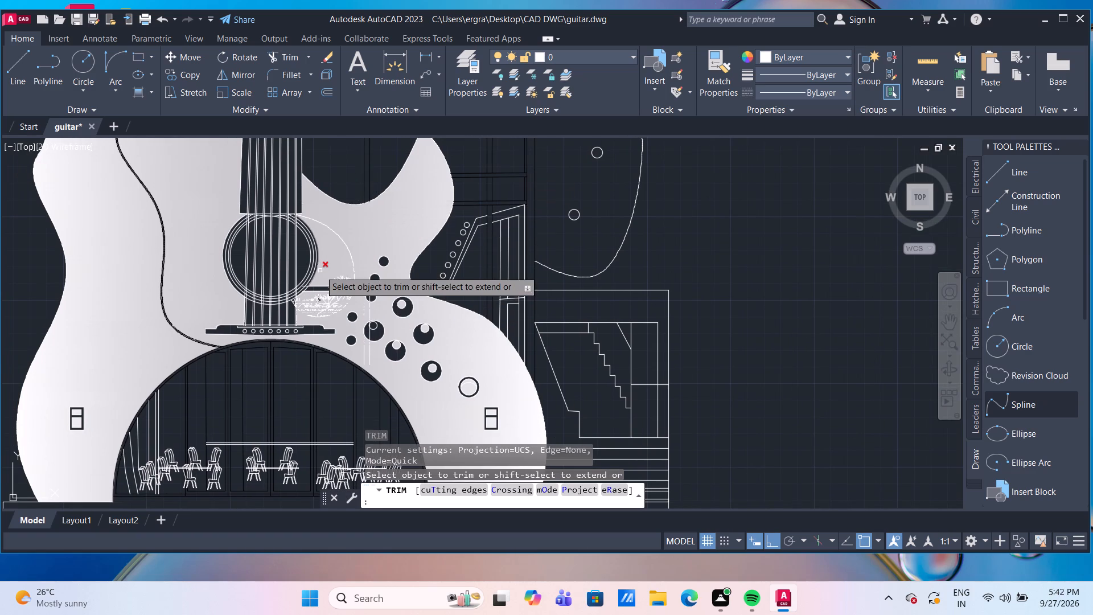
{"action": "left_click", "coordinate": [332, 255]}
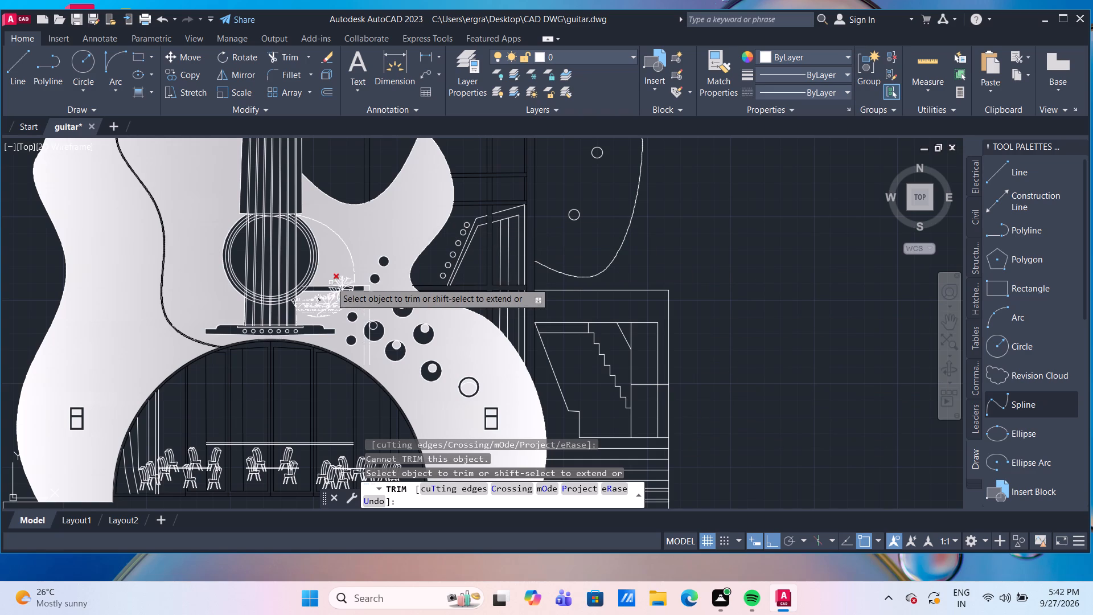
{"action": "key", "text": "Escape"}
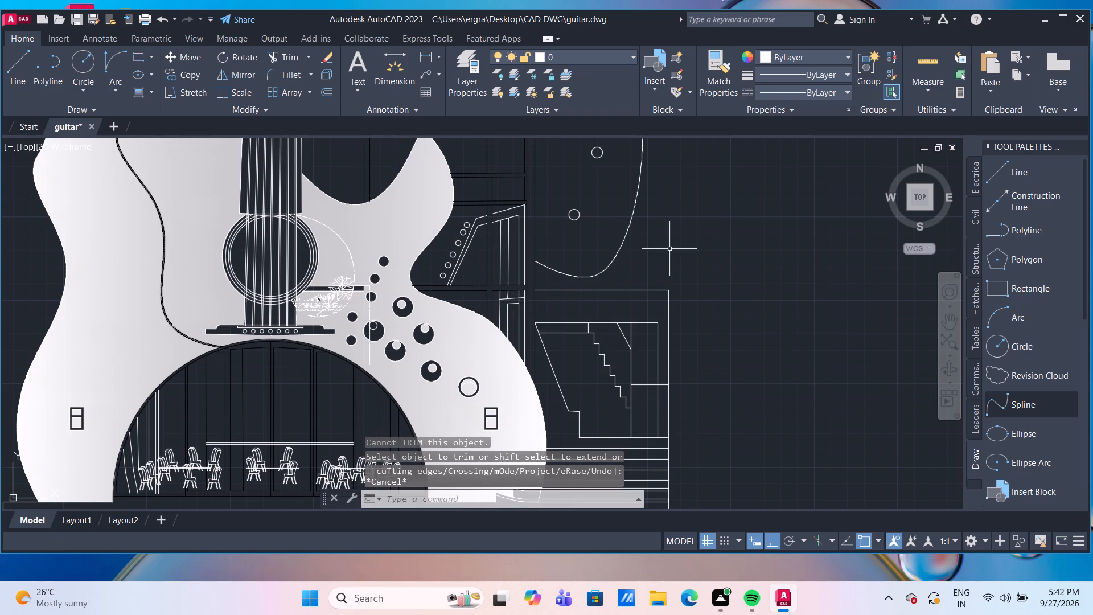
Delete the cylindrical gradient fill from the whole guitar body.
{"action": "scroll", "coordinate": [229, 181], "scroll_direction": "down", "scroll_amount": 3}
{"action": "middle_click_drag", "start_coordinate": [414, 237], "coordinate": [425, 236]}
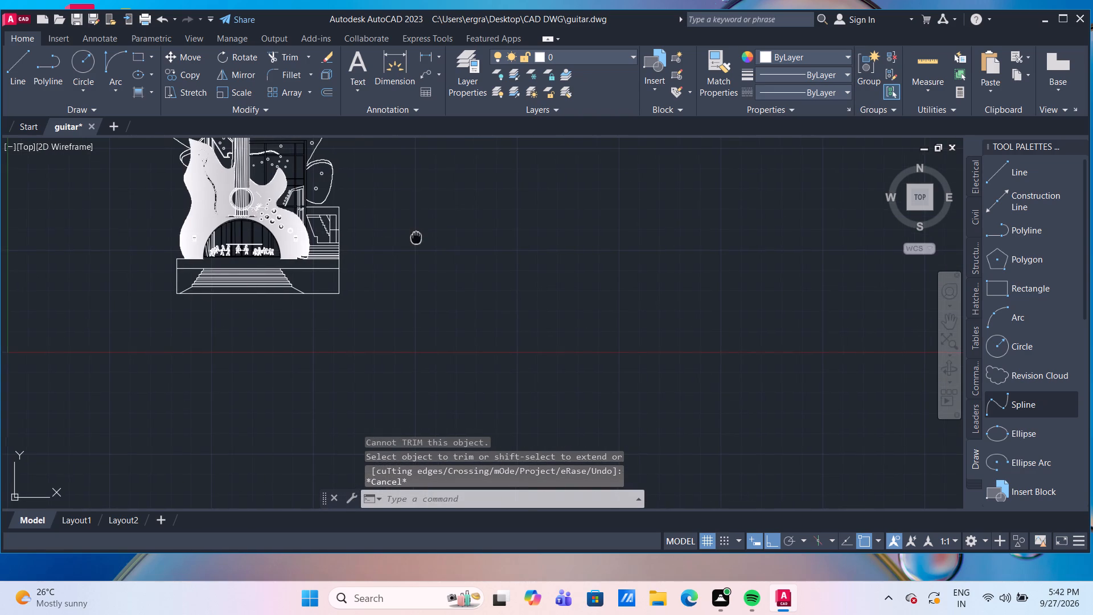
{"action": "middle_click_drag", "start_coordinate": [425, 236], "coordinate": [570, 332]}
{"action": "scroll", "coordinate": [465, 190], "scroll_direction": "up", "scroll_amount": 1}
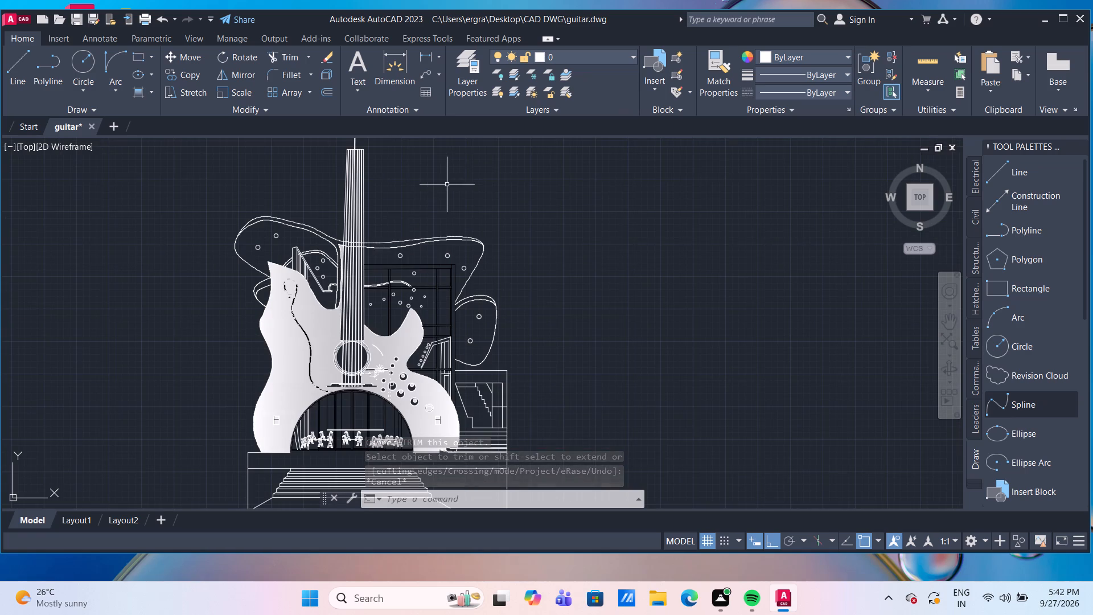
{"action": "scroll", "coordinate": [380, 231], "scroll_direction": "up", "scroll_amount": 2}
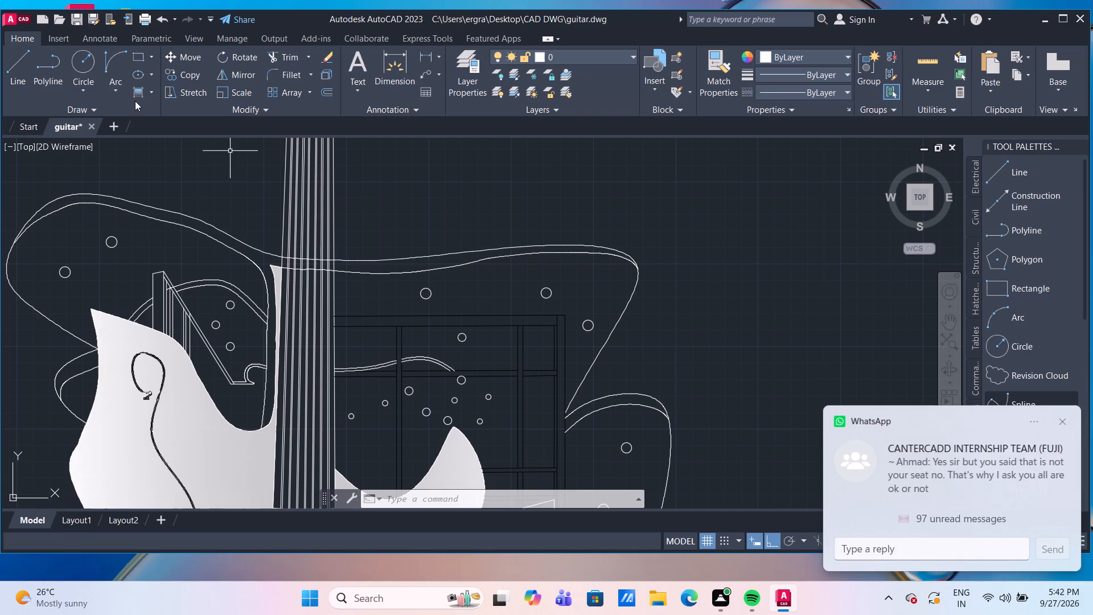
{"action": "left_click", "coordinate": [152, 94]}
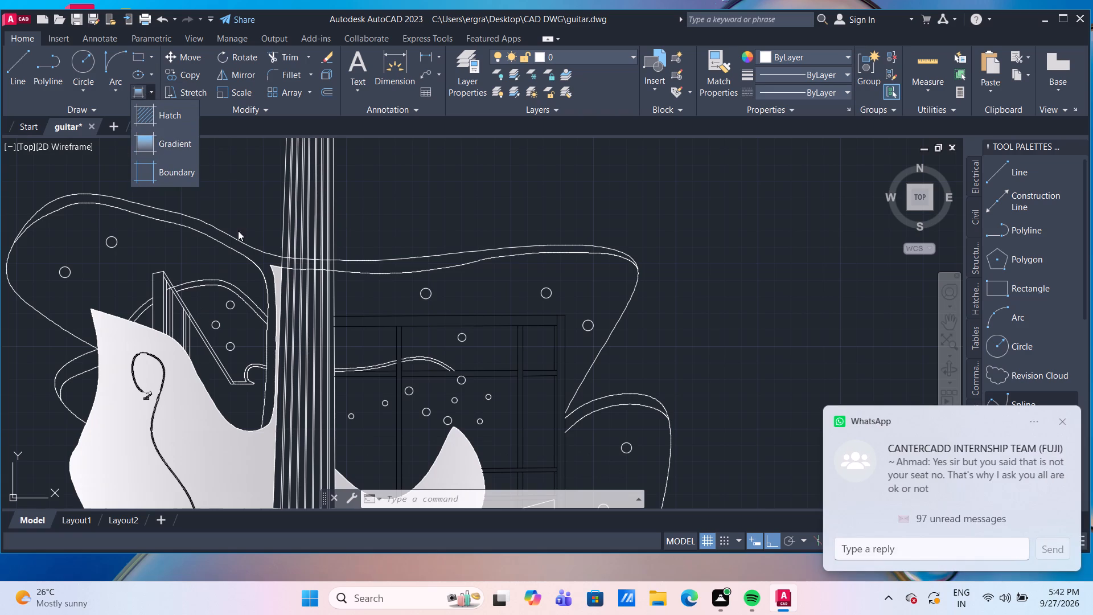
{"action": "left_click", "coordinate": [194, 419]}
{"action": "left_click", "coordinate": [188, 416]}
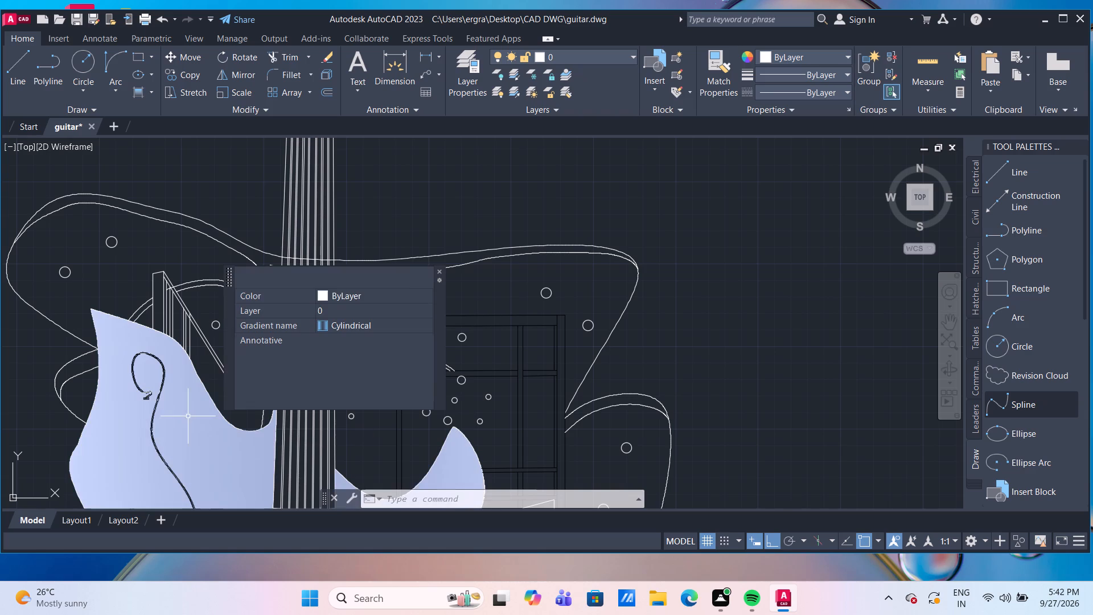
{"action": "key", "text": "Delete"}
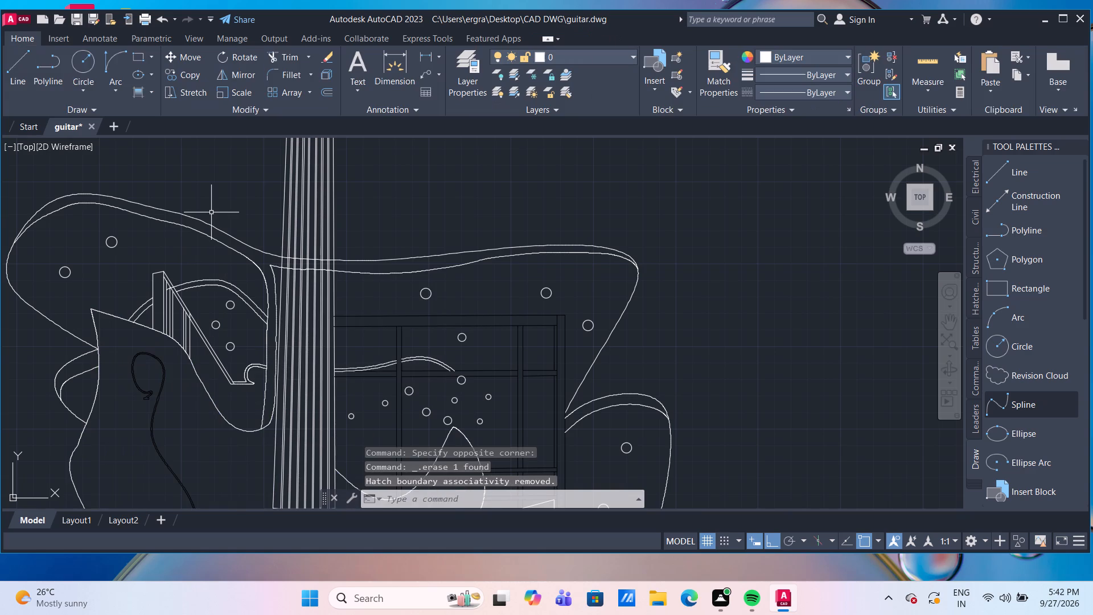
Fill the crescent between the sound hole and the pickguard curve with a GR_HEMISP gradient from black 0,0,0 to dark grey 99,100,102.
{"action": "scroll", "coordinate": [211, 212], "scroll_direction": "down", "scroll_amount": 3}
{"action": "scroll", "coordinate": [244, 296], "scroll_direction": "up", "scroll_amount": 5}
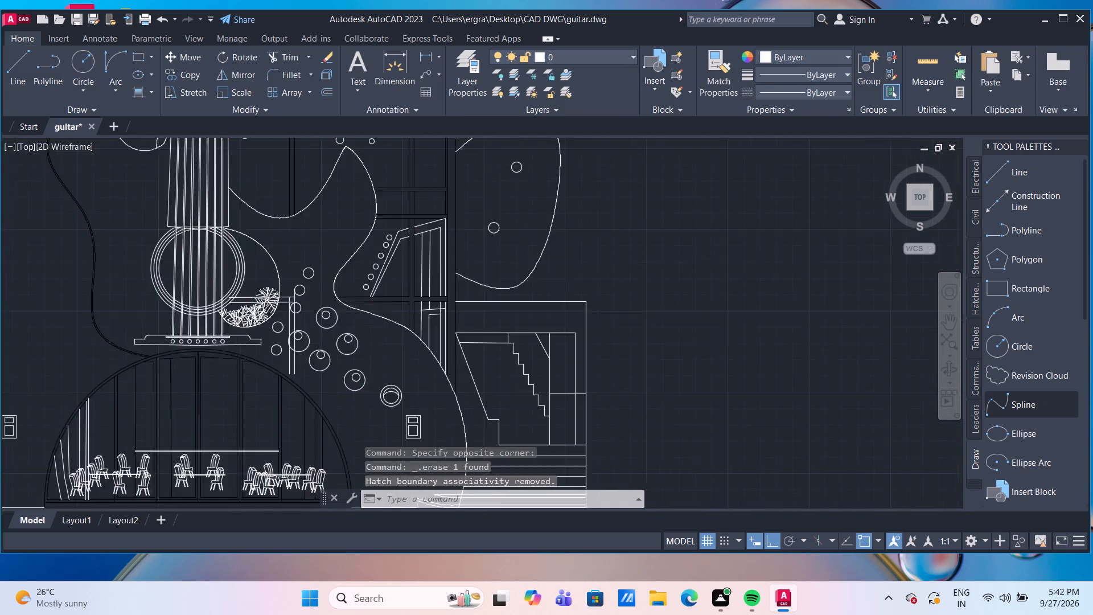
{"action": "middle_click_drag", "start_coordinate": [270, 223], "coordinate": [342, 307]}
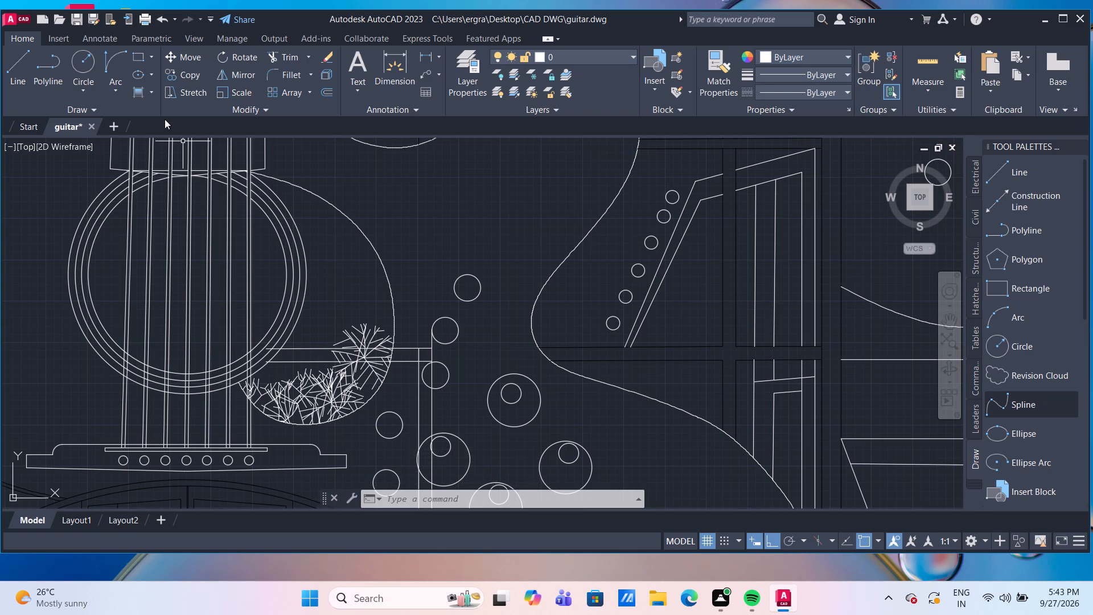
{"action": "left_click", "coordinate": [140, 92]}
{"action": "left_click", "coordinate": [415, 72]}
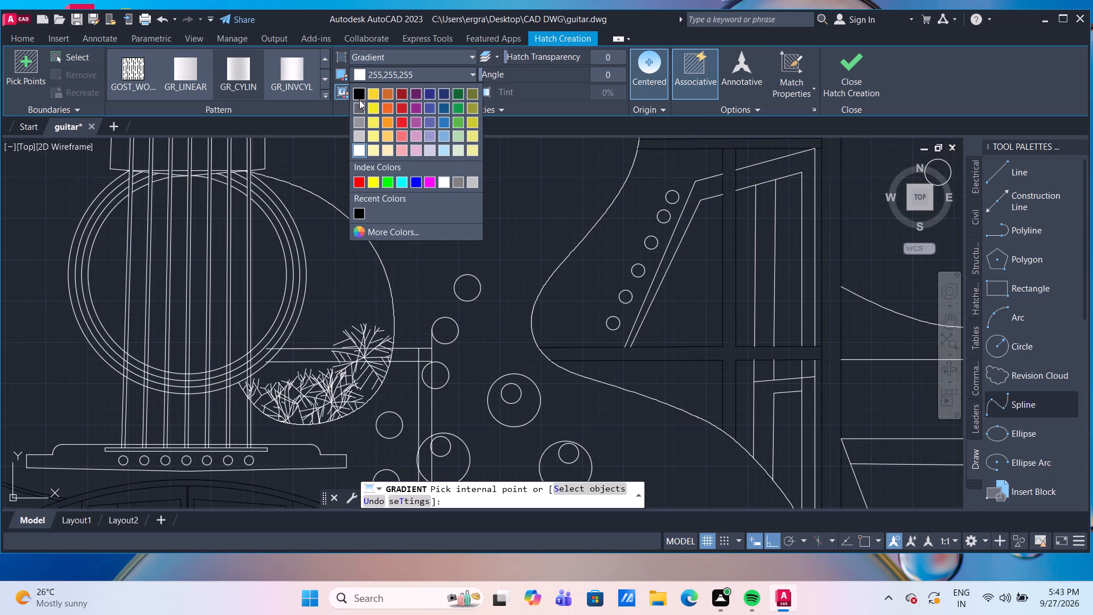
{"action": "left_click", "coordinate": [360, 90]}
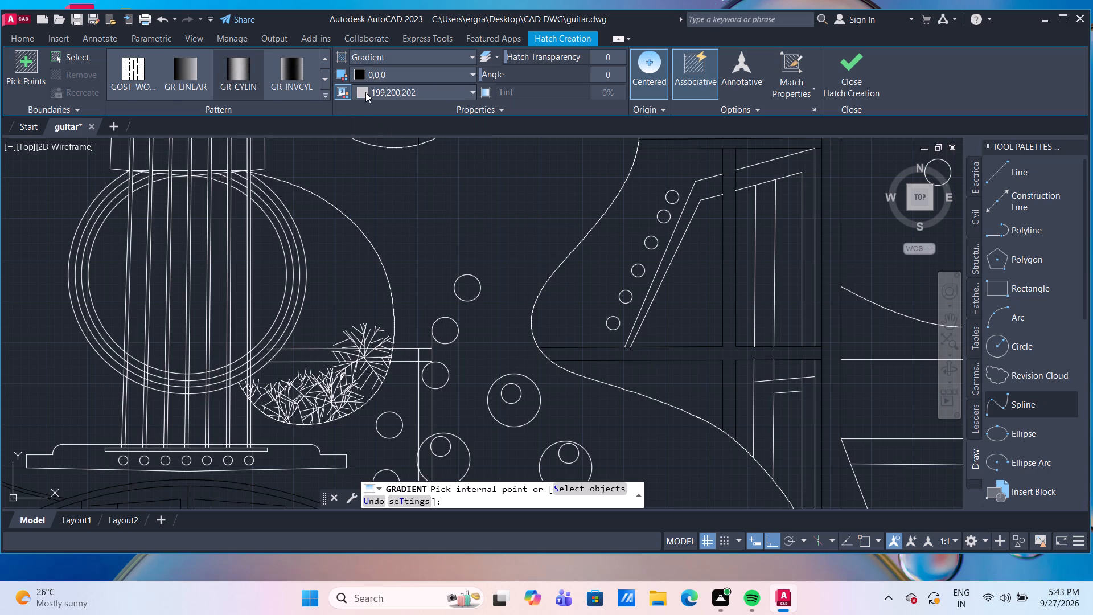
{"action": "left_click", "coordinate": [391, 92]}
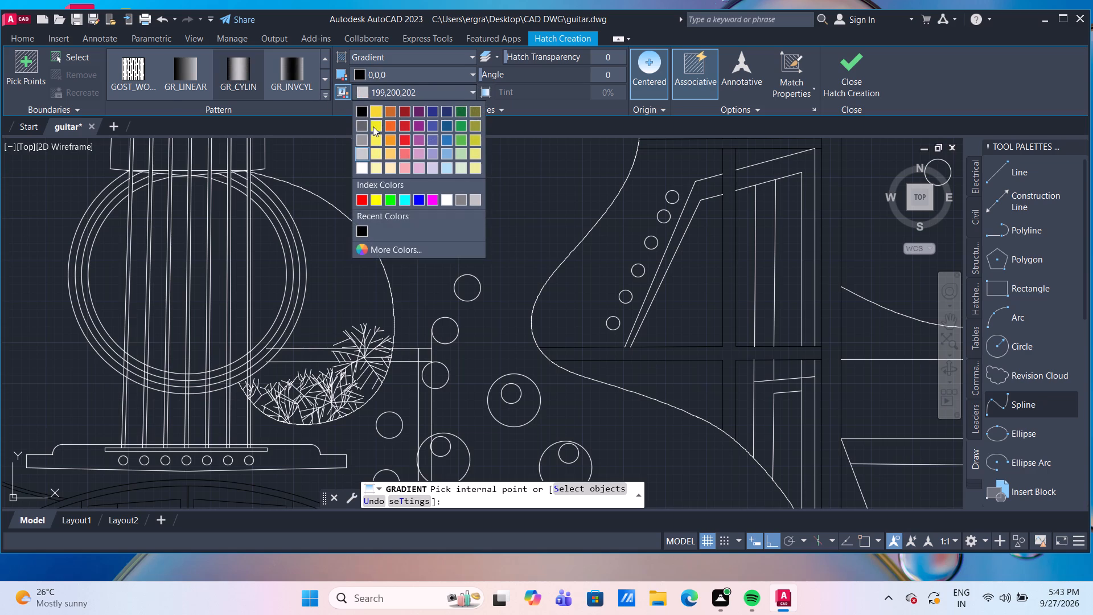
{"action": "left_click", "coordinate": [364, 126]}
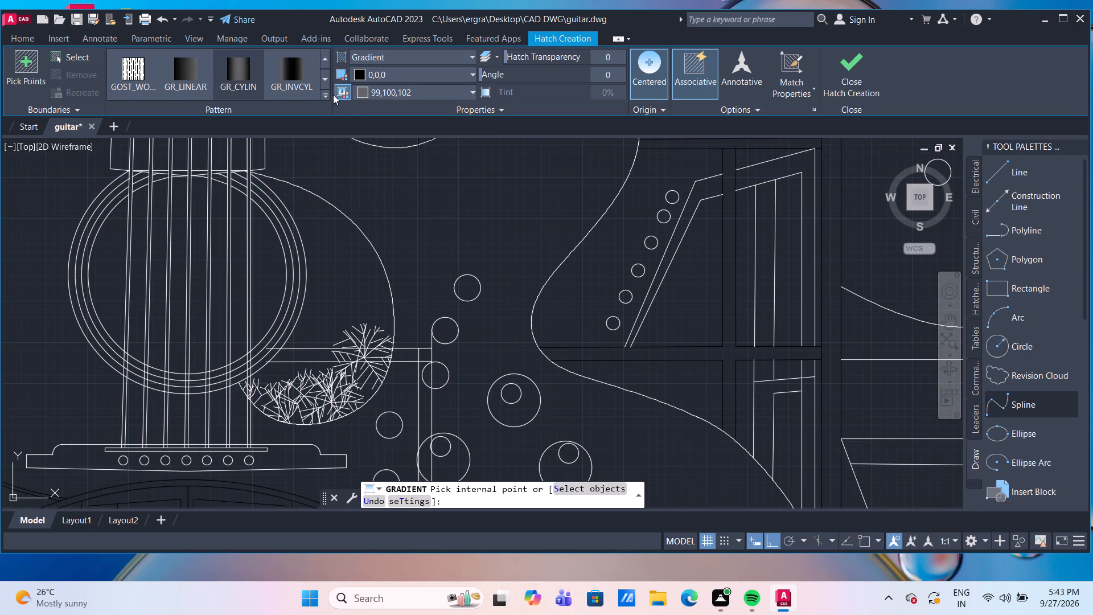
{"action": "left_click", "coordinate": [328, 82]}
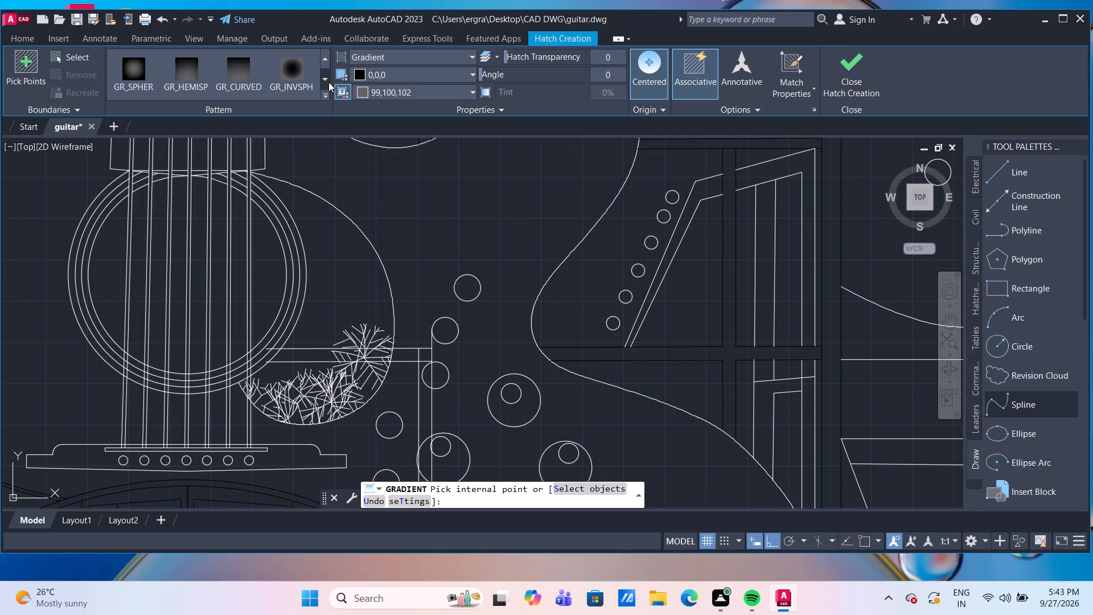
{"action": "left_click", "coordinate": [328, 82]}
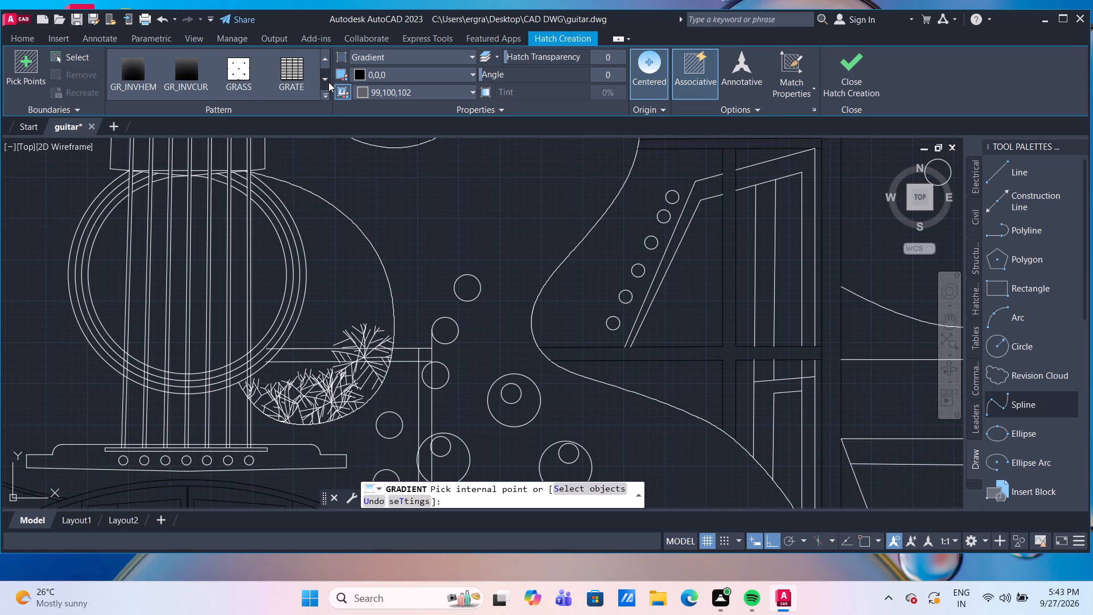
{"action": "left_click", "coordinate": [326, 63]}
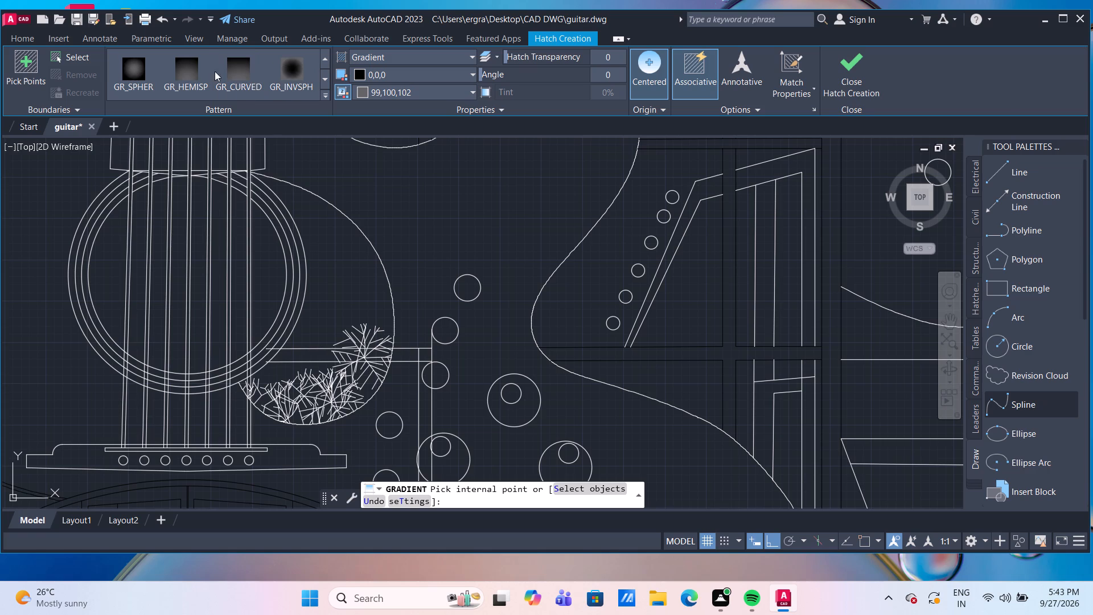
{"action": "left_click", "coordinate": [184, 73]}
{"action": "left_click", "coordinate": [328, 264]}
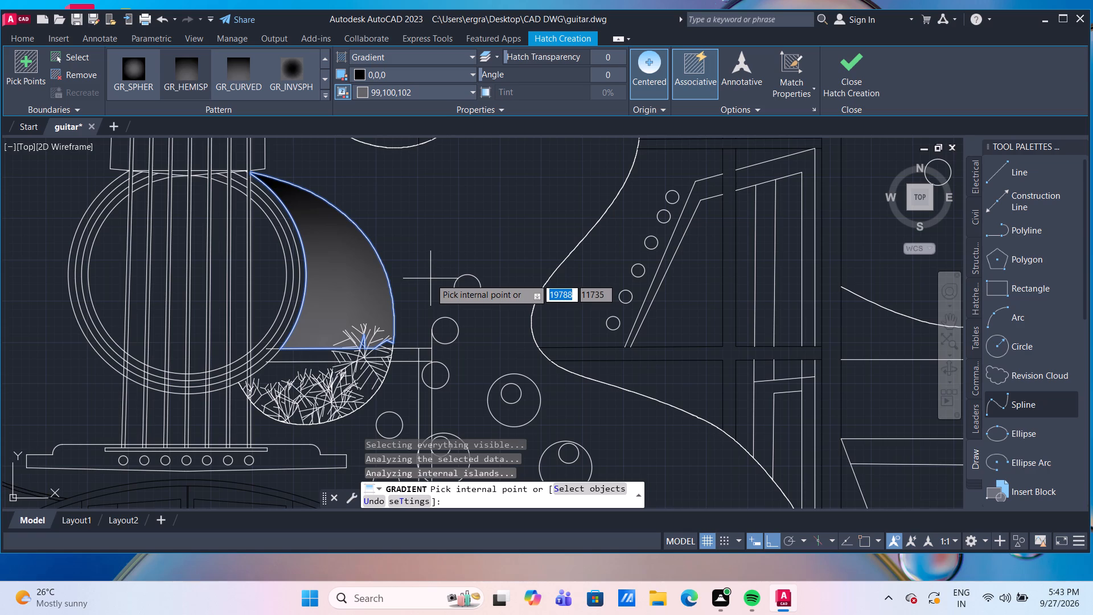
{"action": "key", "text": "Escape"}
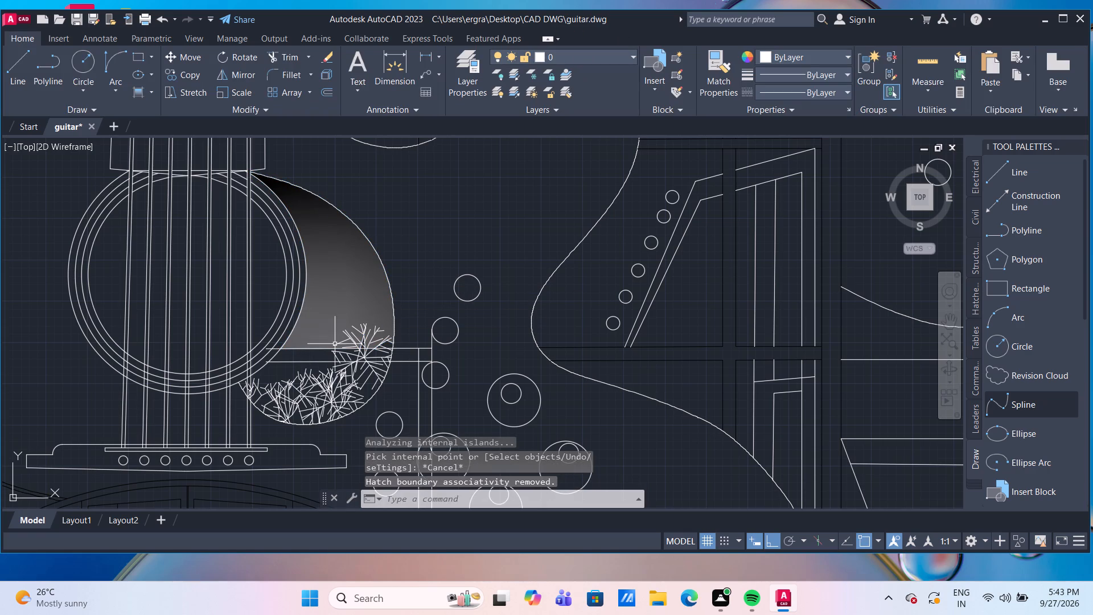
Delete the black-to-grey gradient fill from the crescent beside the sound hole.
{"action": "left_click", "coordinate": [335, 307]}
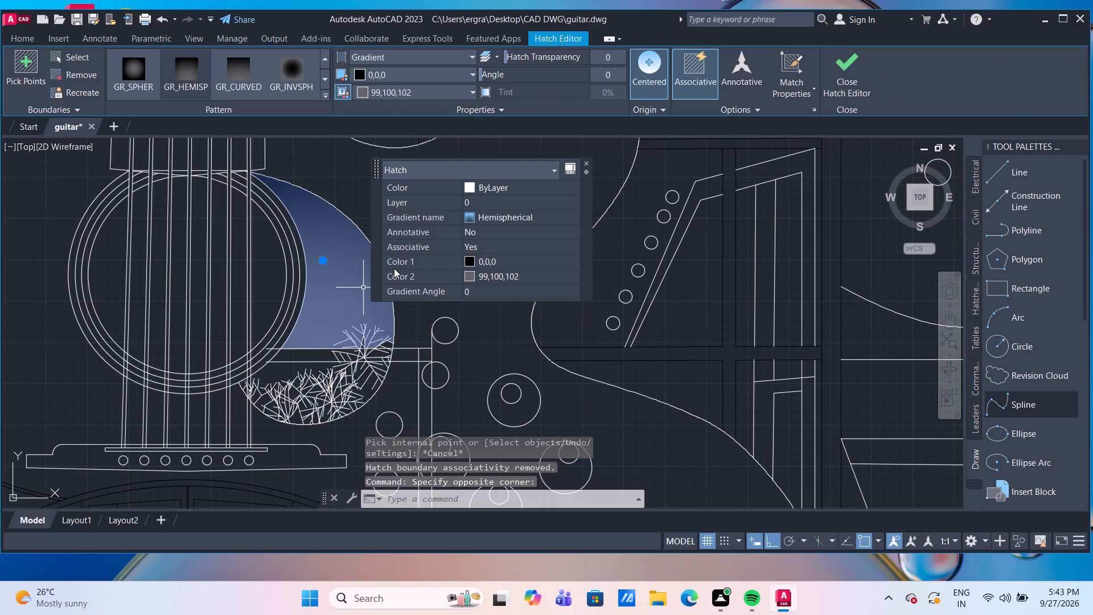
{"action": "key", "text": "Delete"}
Erase the two horizontal lines crossing the pickguard area and its foliage beside the sound hole.
{"action": "scroll", "coordinate": [305, 348], "scroll_direction": "up", "scroll_amount": 1}
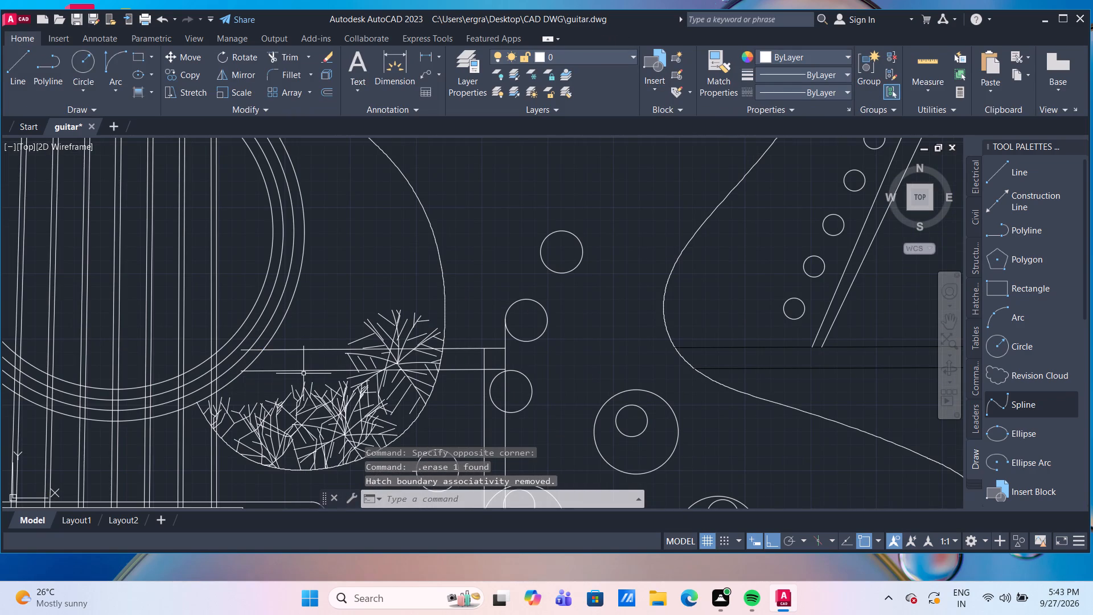
{"action": "left_click", "coordinate": [303, 374]}
{"action": "left_click", "coordinate": [309, 345]}
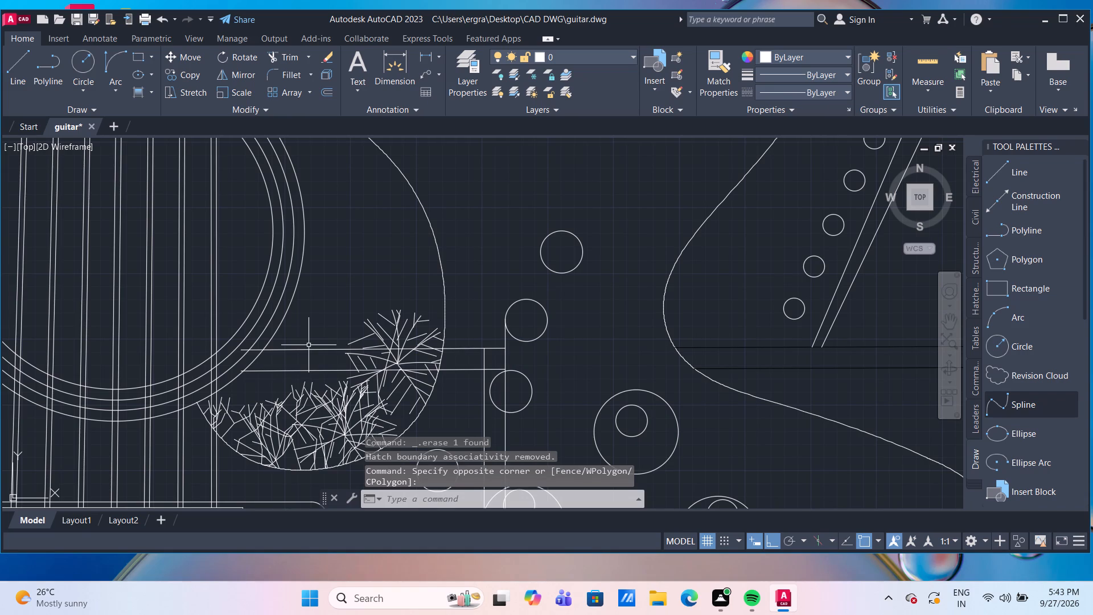
{"action": "left_click", "coordinate": [327, 373]}
{"action": "left_click", "coordinate": [324, 339]}
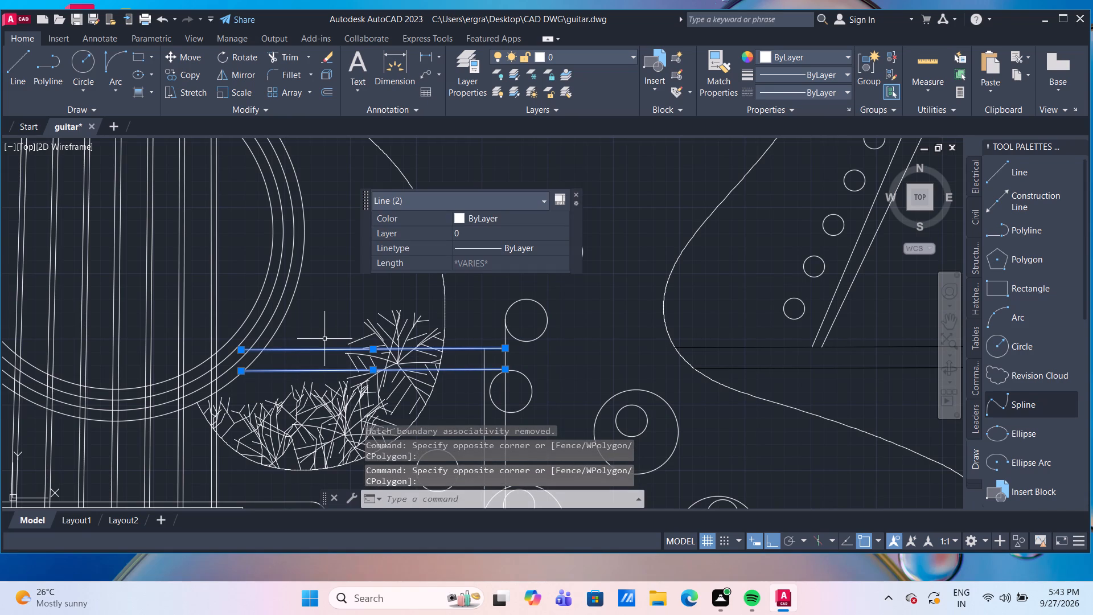
{"action": "key", "text": "Delete"}
Erase the two vertical lines running through the circles on the guitar body beside the pickguard curve.
{"action": "scroll", "coordinate": [324, 339], "scroll_direction": "down", "scroll_amount": 3}
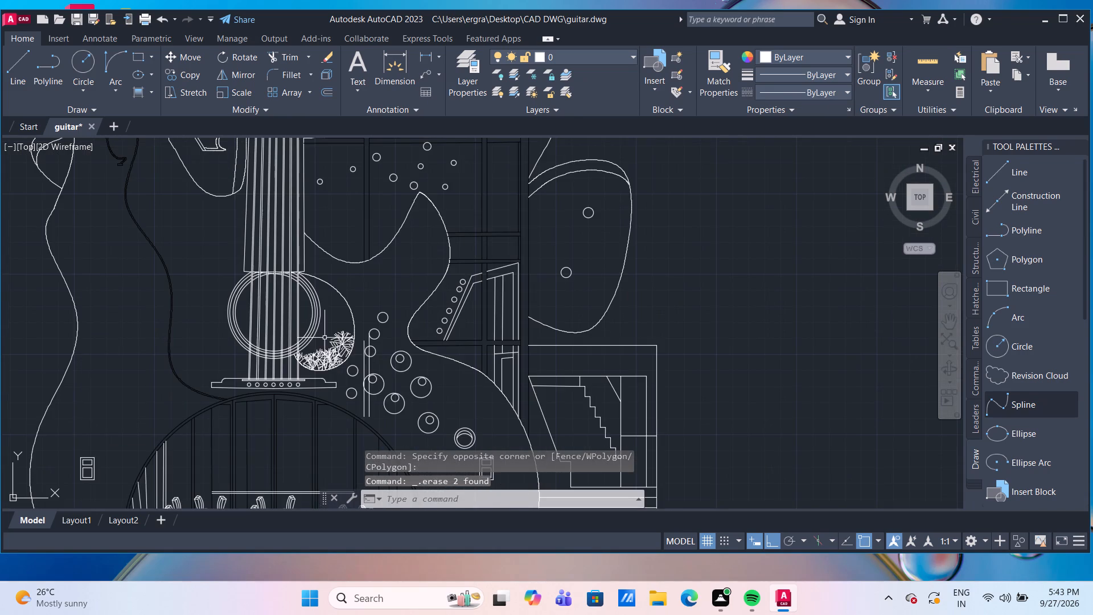
{"action": "scroll", "coordinate": [371, 350], "scroll_direction": "up", "scroll_amount": 2}
{"action": "left_click_drag", "start_coordinate": [372, 392], "coordinate": [372, 392]}
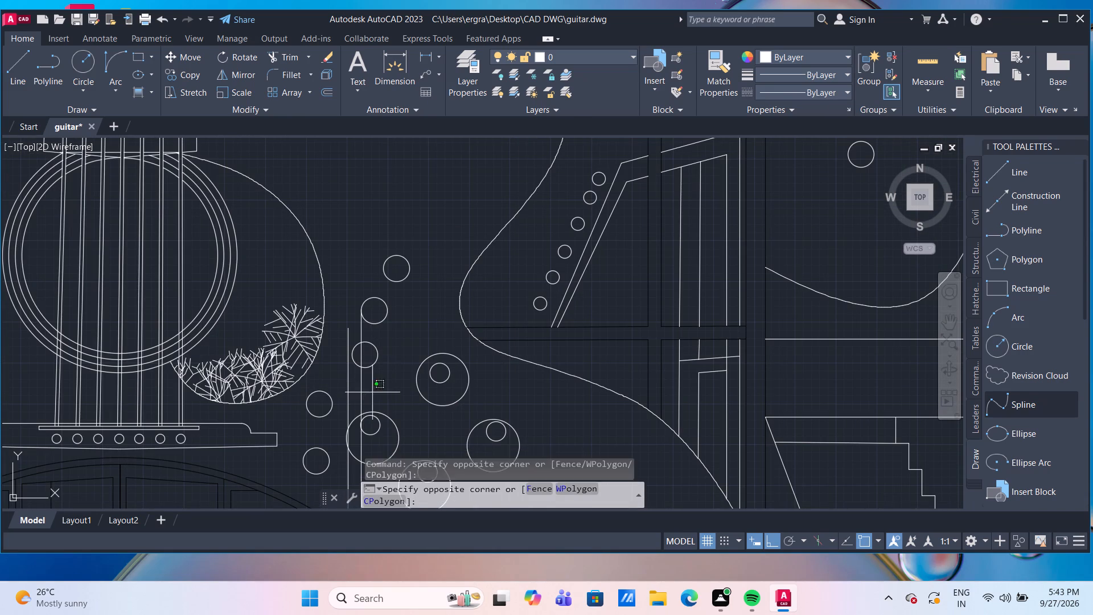
{"action": "left_click_drag", "start_coordinate": [372, 392], "coordinate": [362, 388]}
{"action": "left_click", "coordinate": [340, 378]}
{"action": "key", "text": "Delete"}
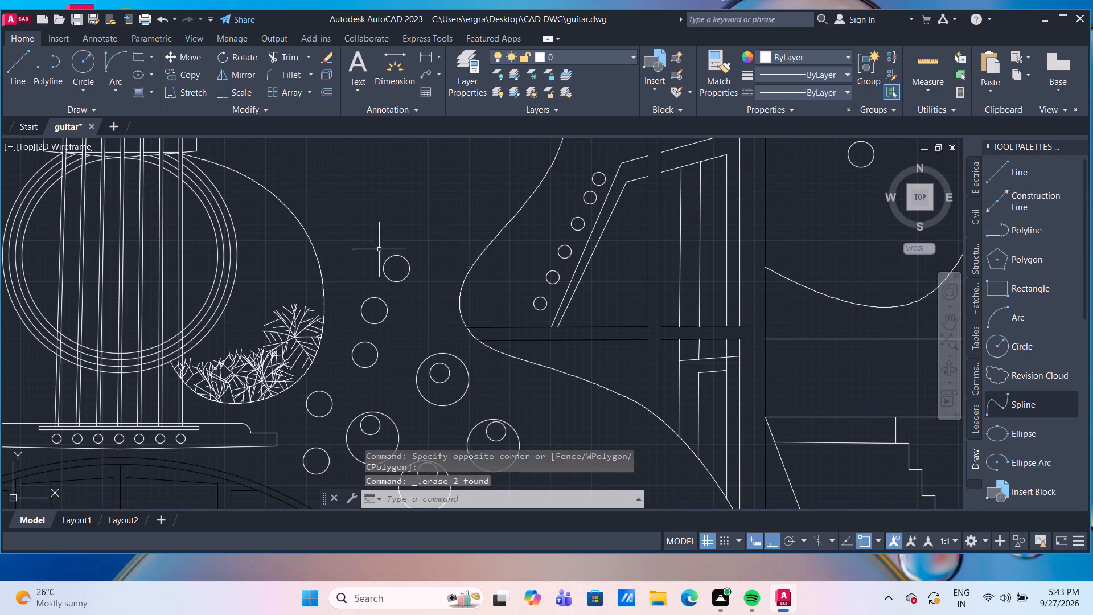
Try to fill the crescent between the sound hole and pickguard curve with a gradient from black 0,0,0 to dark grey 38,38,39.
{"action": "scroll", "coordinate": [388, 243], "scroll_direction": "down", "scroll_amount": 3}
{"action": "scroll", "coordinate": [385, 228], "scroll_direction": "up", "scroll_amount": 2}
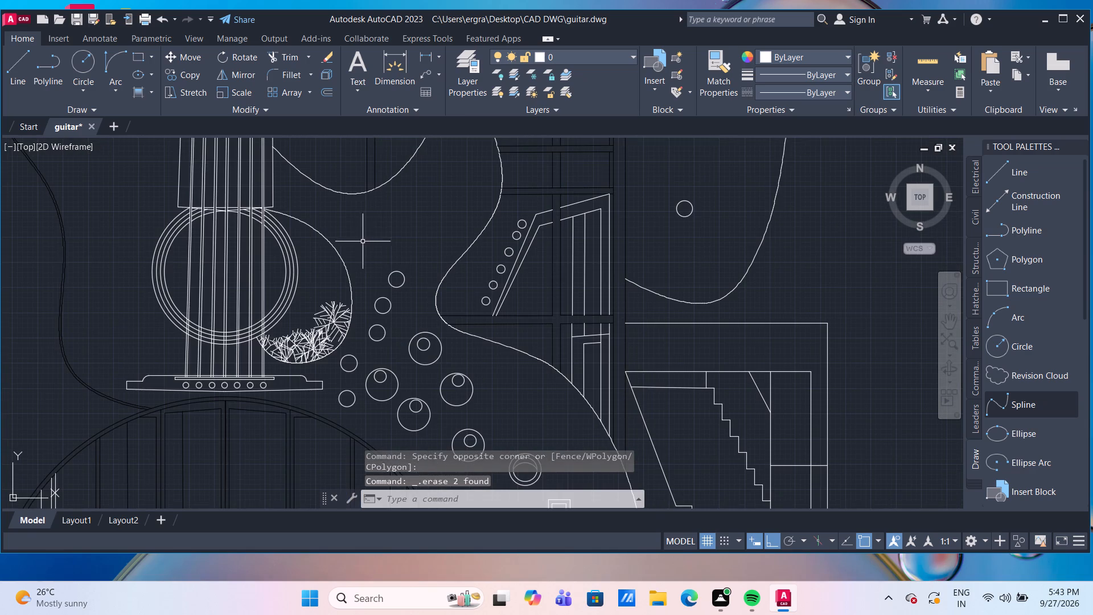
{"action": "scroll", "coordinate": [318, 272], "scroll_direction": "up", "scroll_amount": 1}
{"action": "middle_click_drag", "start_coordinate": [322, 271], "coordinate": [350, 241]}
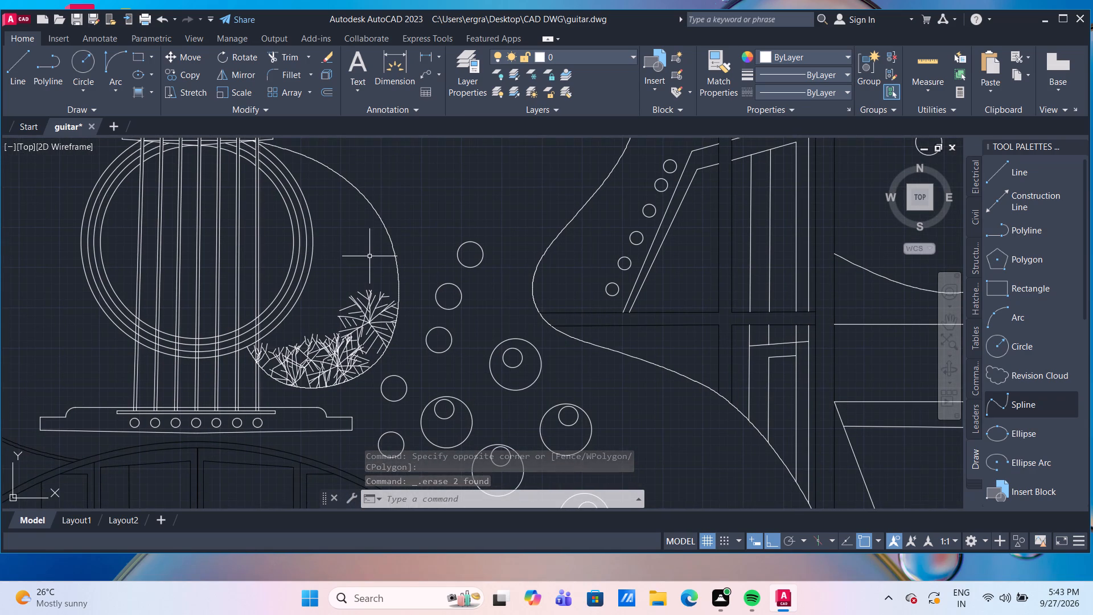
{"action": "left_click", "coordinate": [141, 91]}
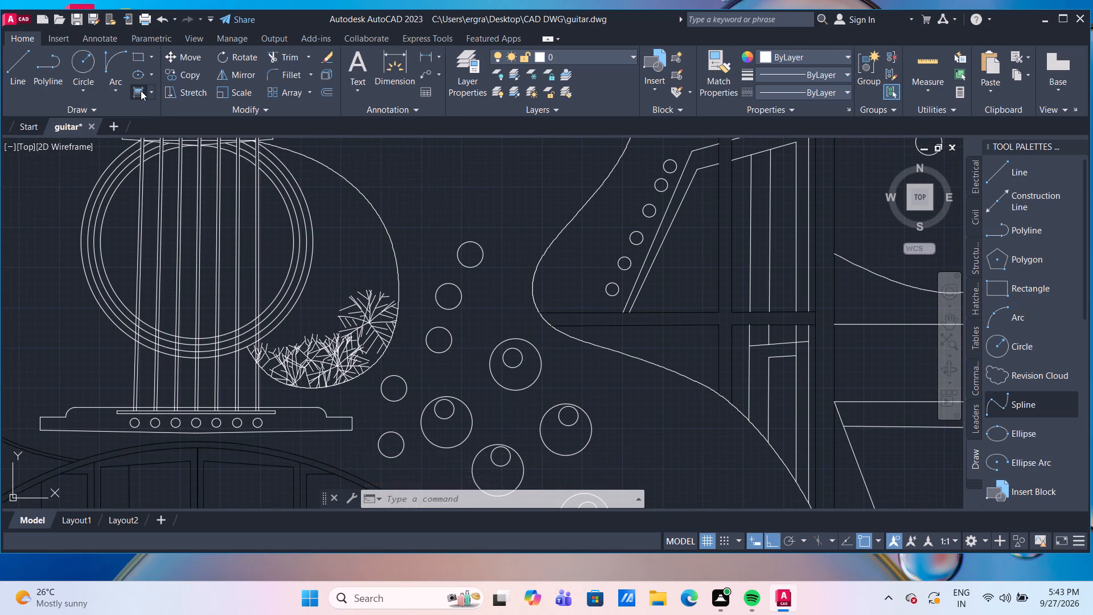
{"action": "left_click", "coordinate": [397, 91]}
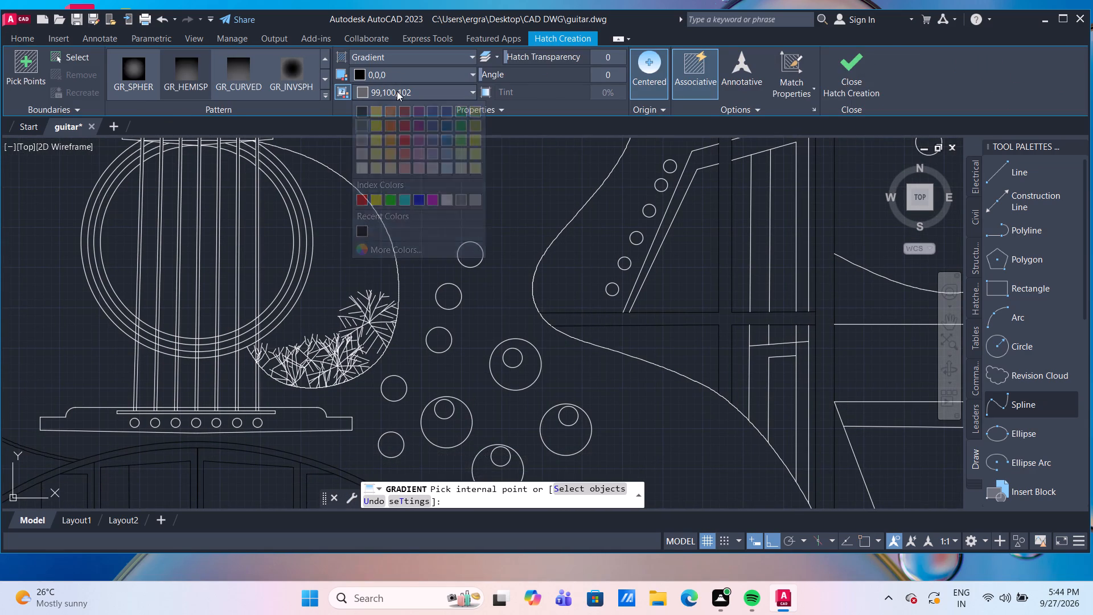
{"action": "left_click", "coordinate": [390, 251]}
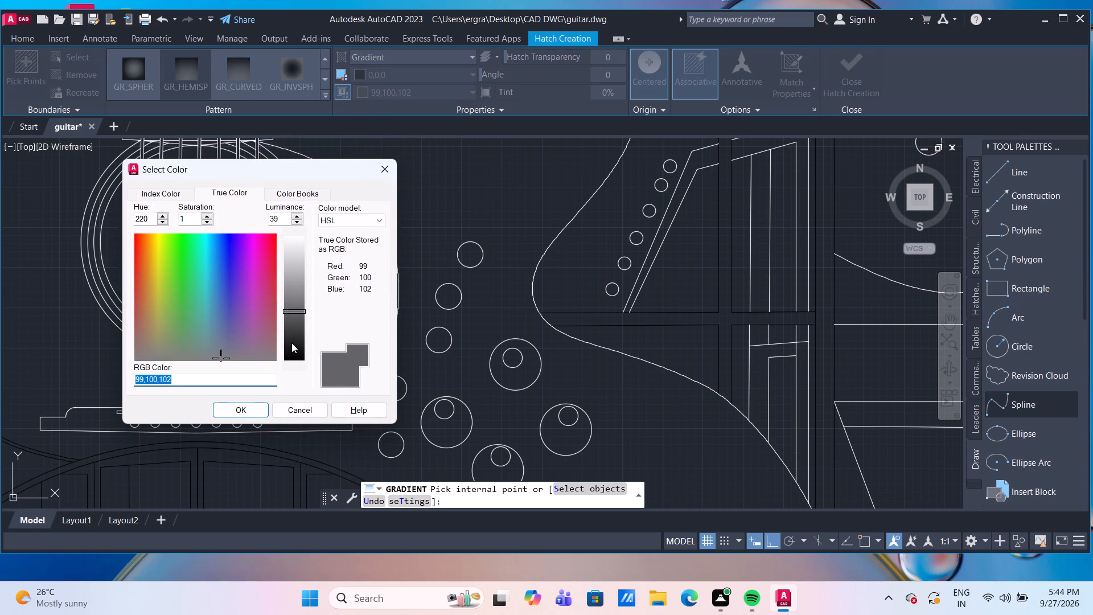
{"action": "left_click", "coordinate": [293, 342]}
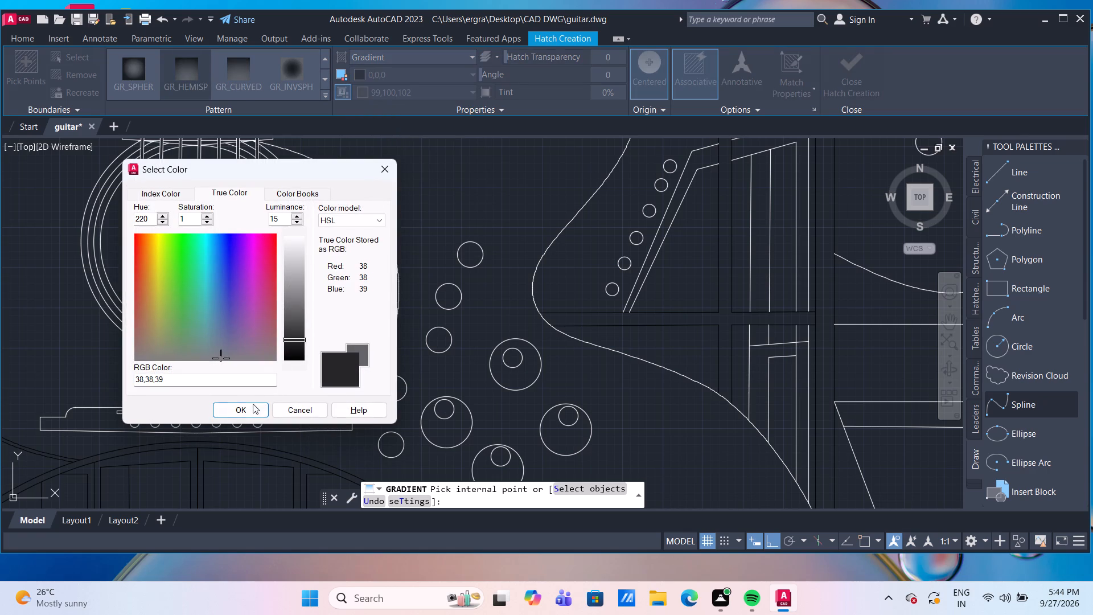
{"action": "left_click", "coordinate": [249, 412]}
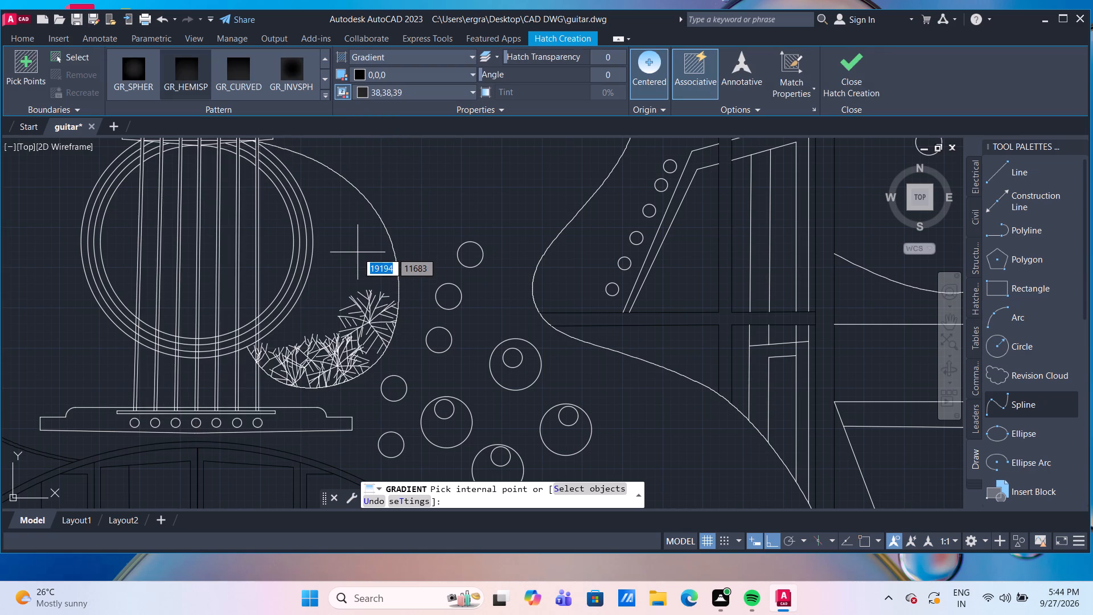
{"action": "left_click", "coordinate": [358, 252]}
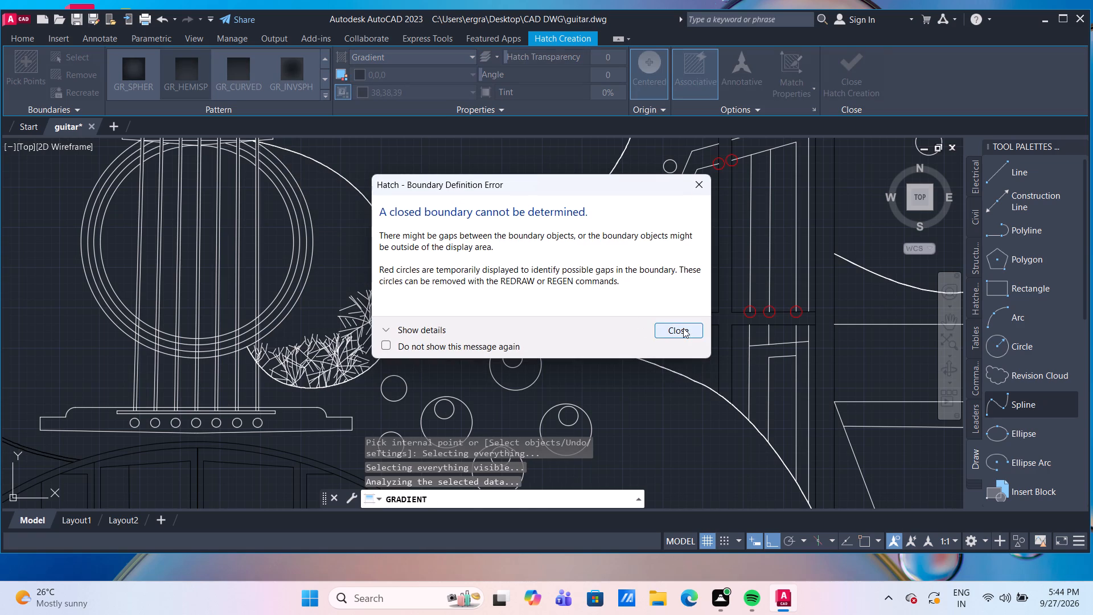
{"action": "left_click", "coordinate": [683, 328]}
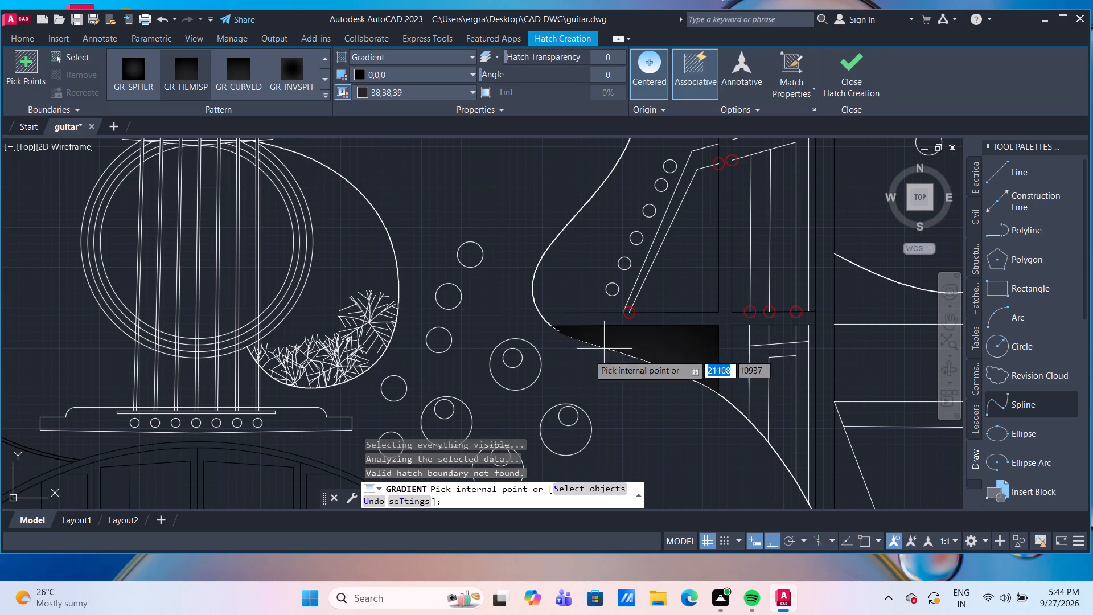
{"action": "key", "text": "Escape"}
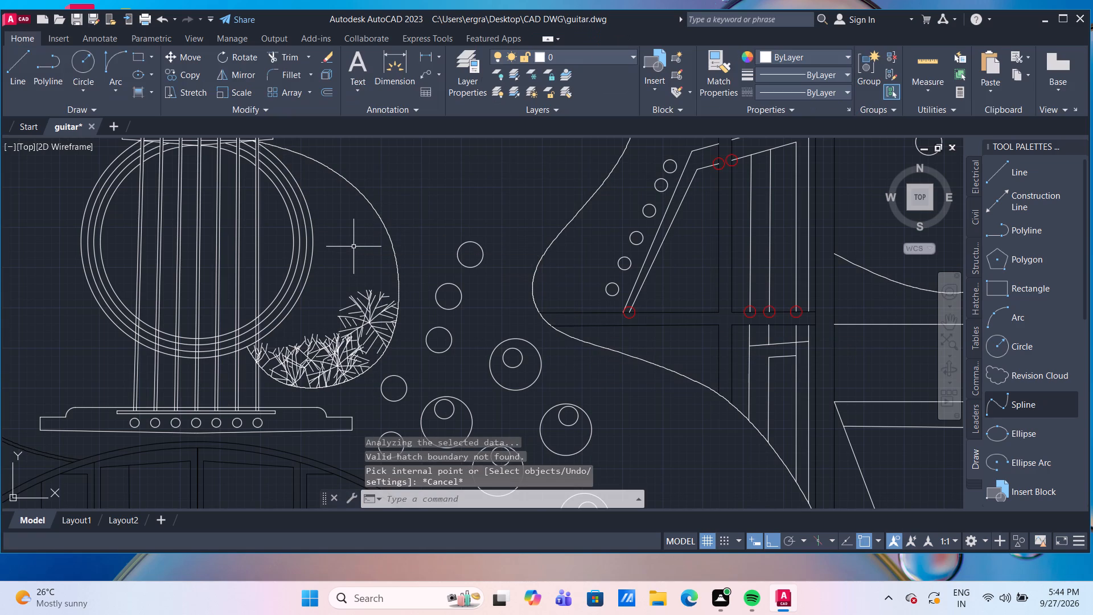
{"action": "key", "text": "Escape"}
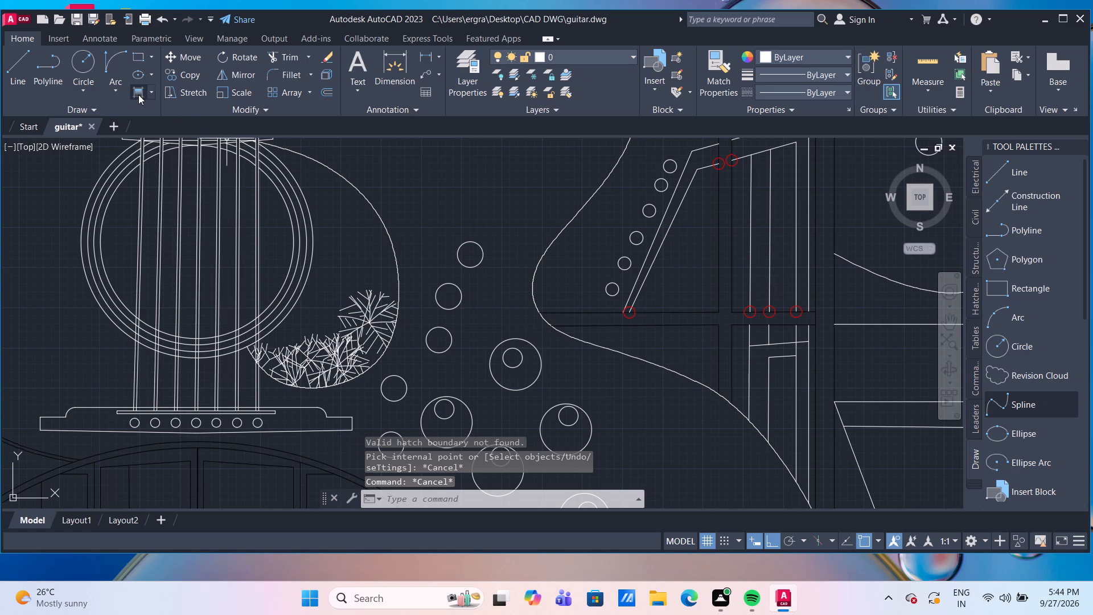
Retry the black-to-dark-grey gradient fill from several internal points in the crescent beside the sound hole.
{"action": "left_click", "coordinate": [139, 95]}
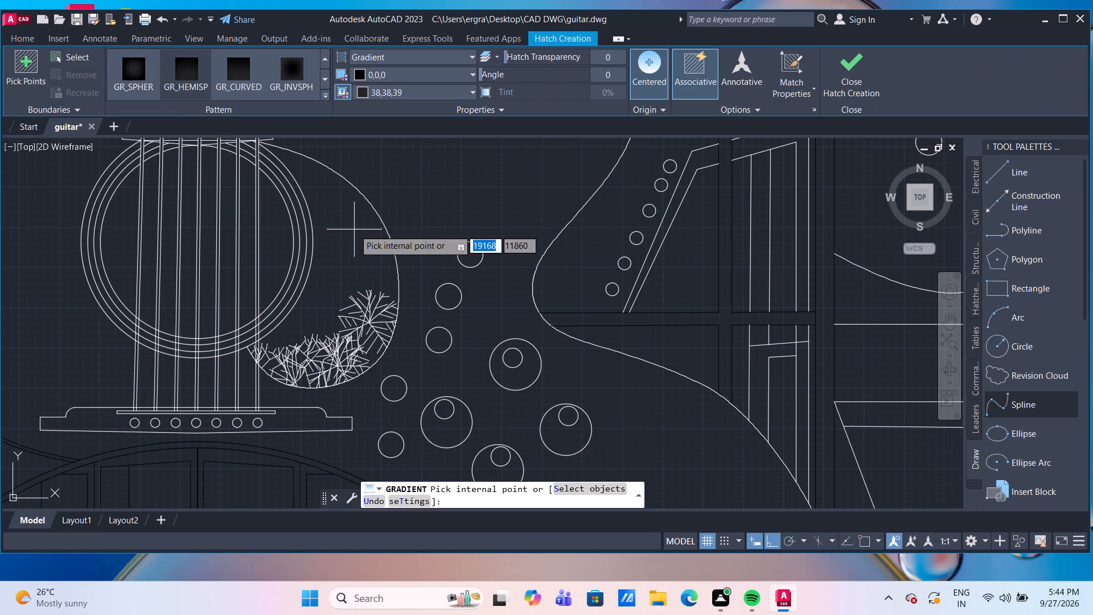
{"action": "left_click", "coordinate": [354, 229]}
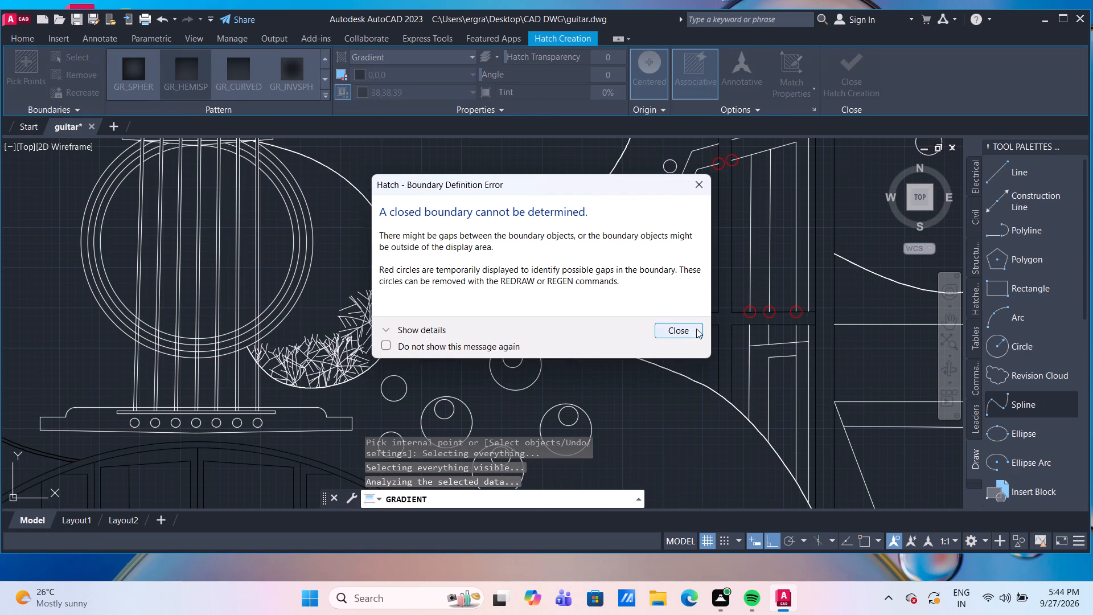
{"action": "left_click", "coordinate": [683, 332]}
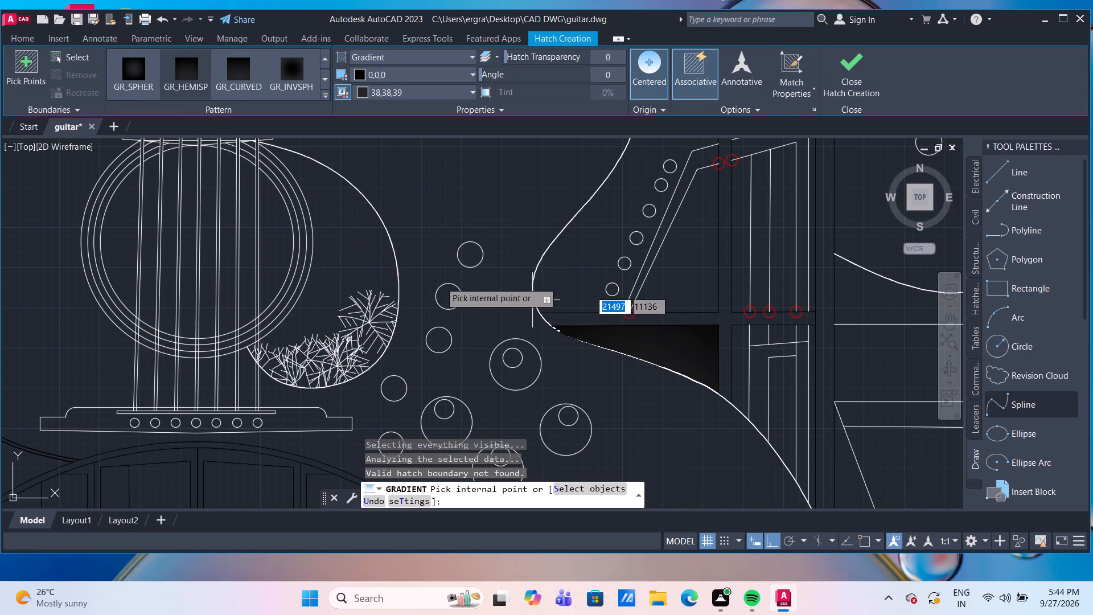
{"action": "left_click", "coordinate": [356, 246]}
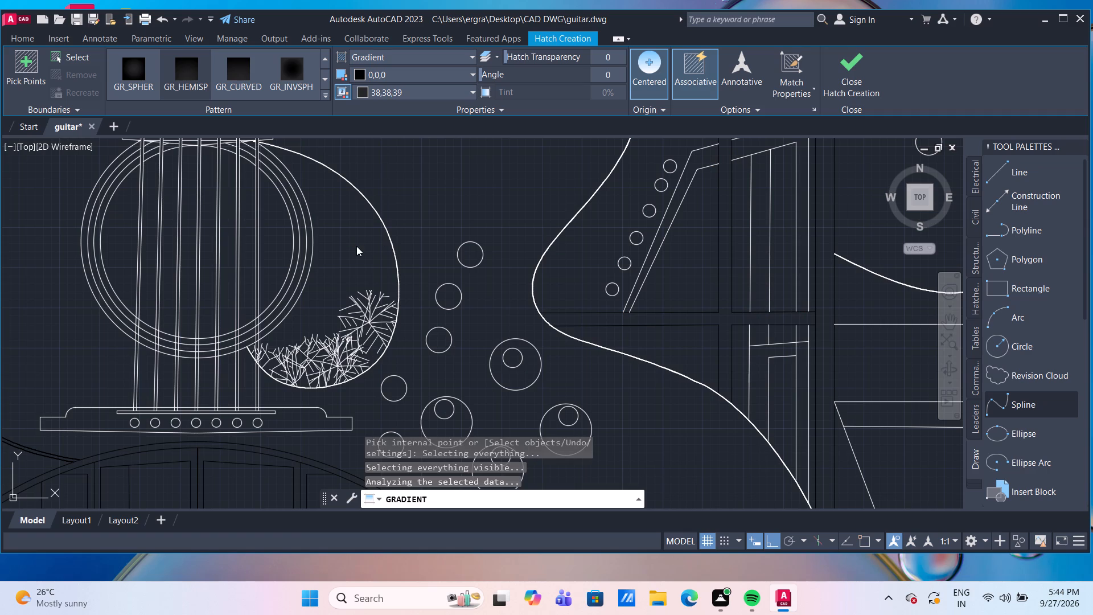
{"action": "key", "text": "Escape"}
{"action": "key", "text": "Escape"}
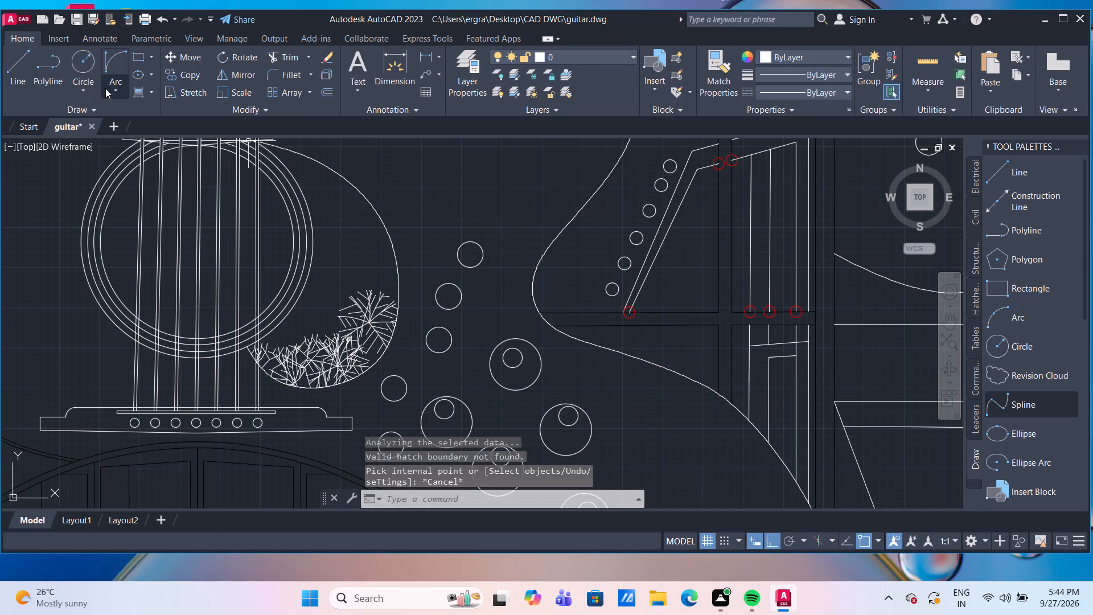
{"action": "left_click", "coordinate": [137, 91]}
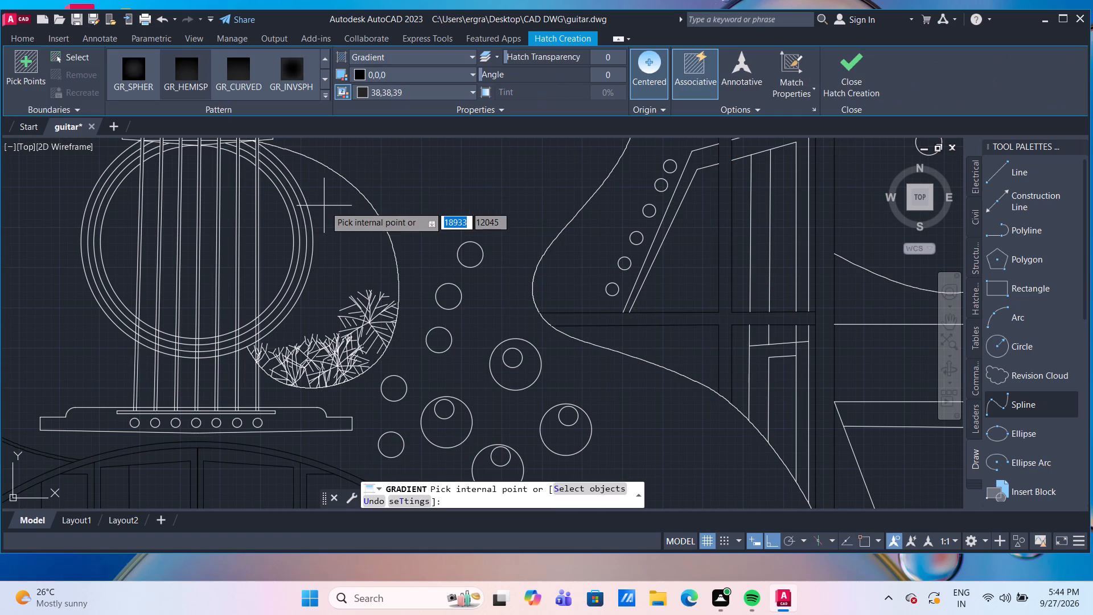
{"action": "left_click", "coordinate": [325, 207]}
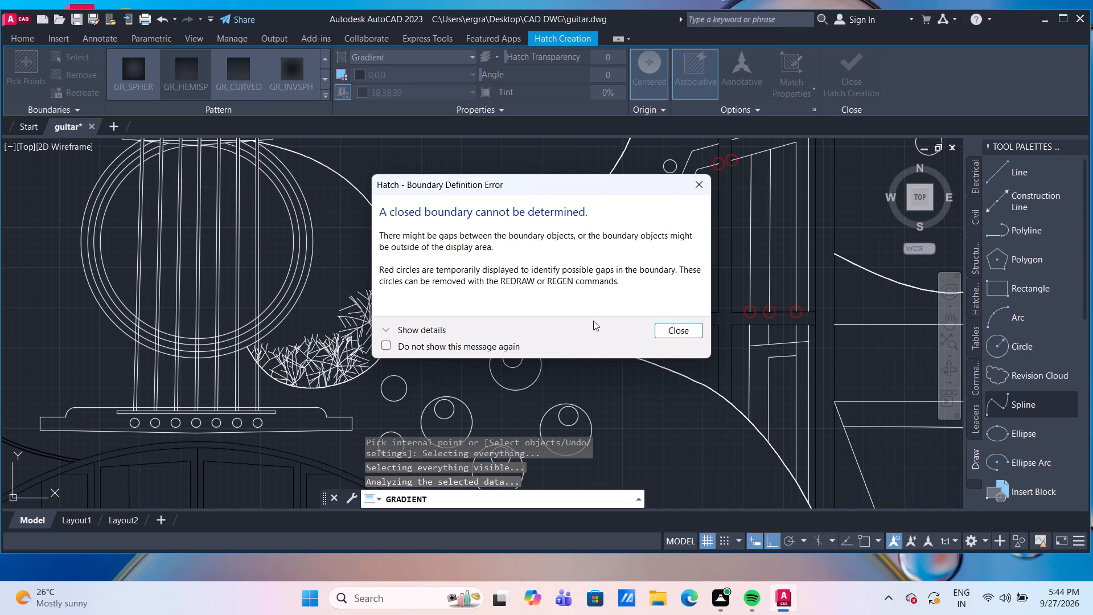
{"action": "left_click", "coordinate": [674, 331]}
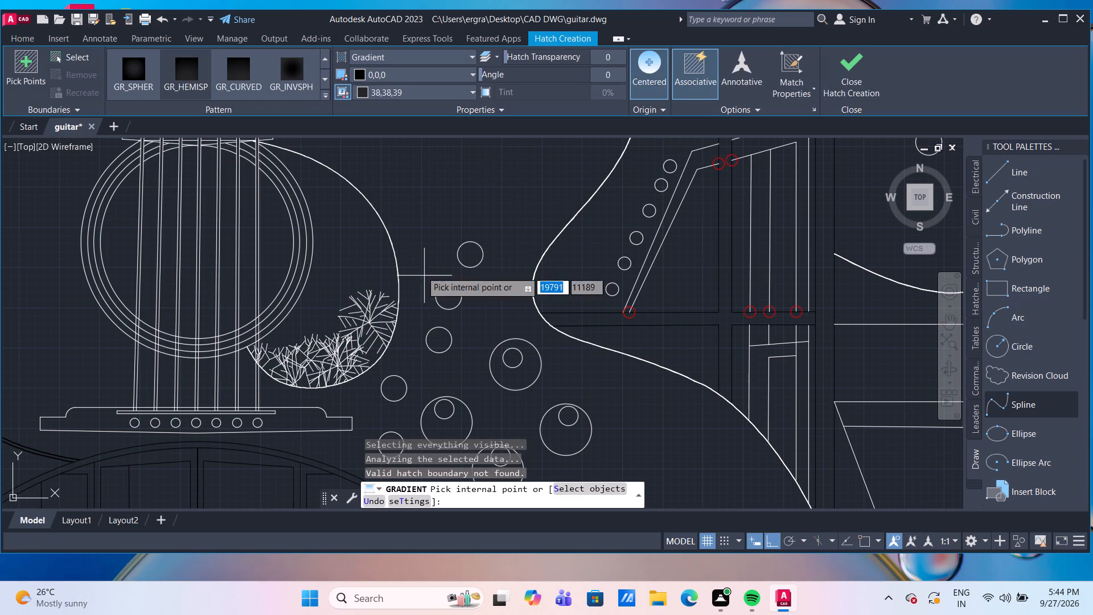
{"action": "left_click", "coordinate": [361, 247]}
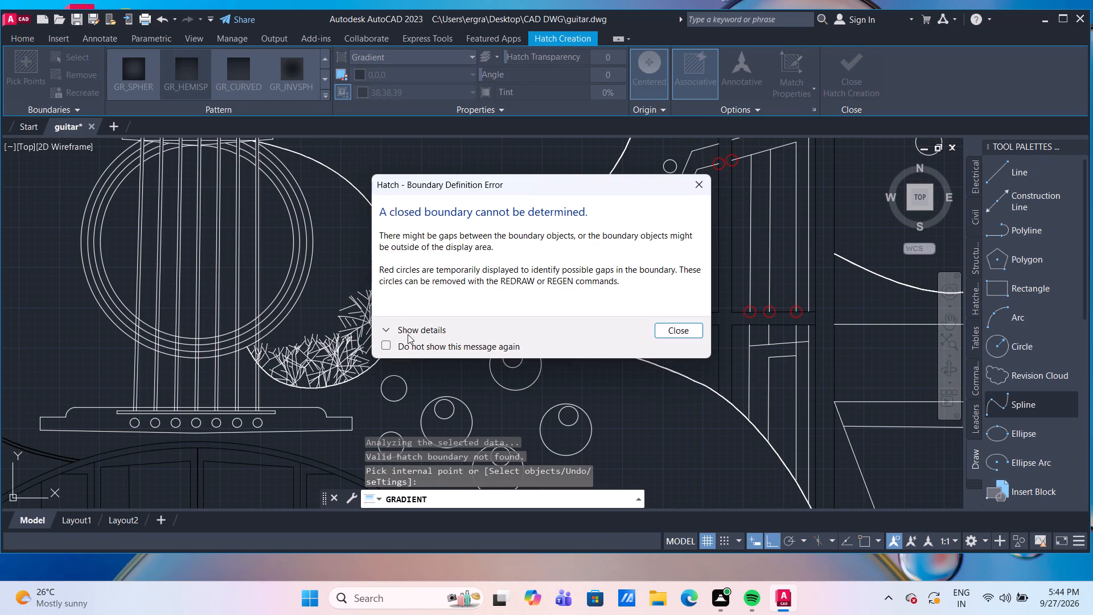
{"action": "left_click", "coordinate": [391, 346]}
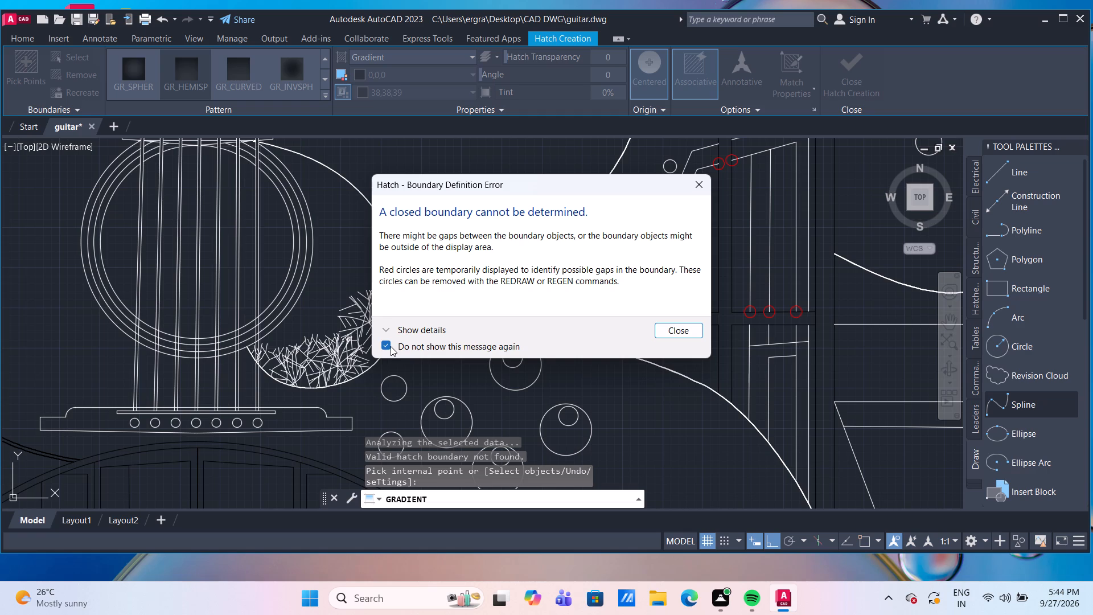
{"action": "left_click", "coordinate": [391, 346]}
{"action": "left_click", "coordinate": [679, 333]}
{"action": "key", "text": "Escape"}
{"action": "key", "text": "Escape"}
Fill the guitar body with a solid hatch in light grey 199,200,202.
{"action": "scroll", "coordinate": [656, 277], "scroll_direction": "down", "scroll_amount": 1}
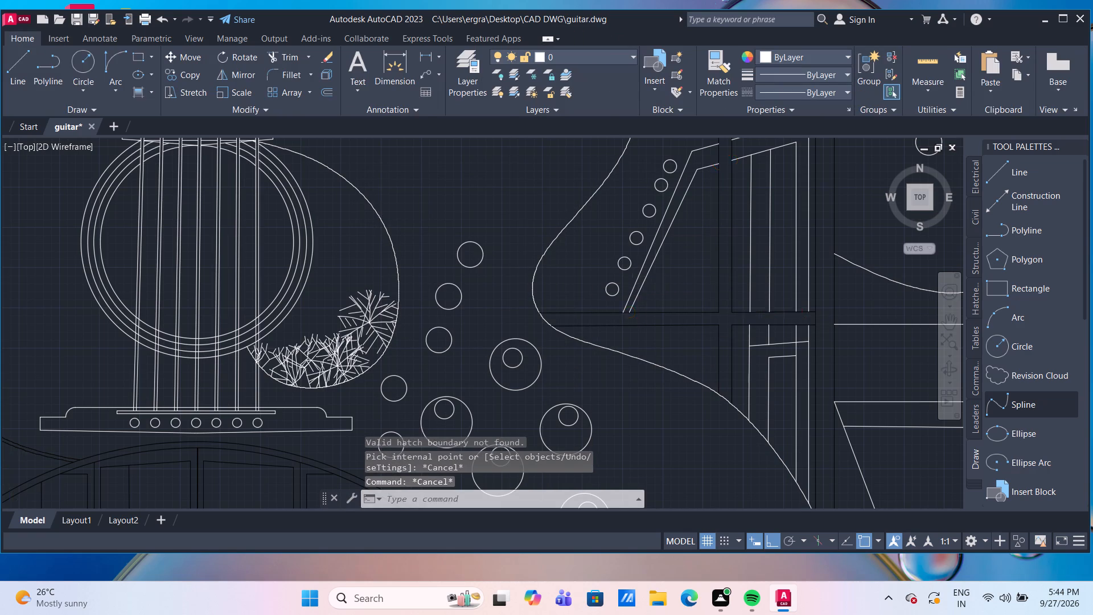
{"action": "scroll", "coordinate": [560, 280], "scroll_direction": "down", "scroll_amount": 1}
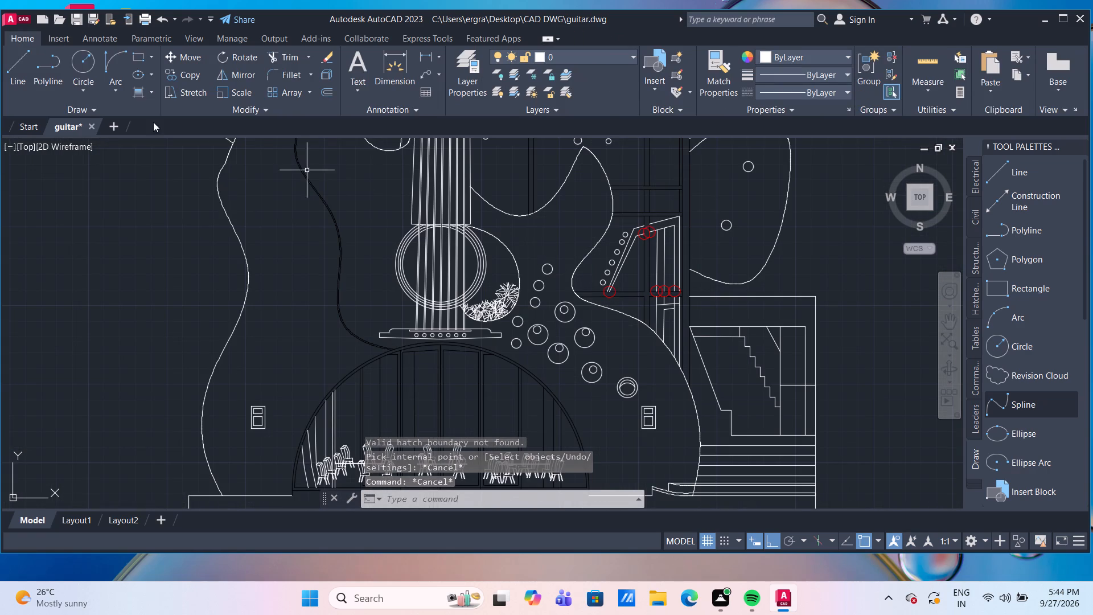
{"action": "left_click", "coordinate": [152, 89]}
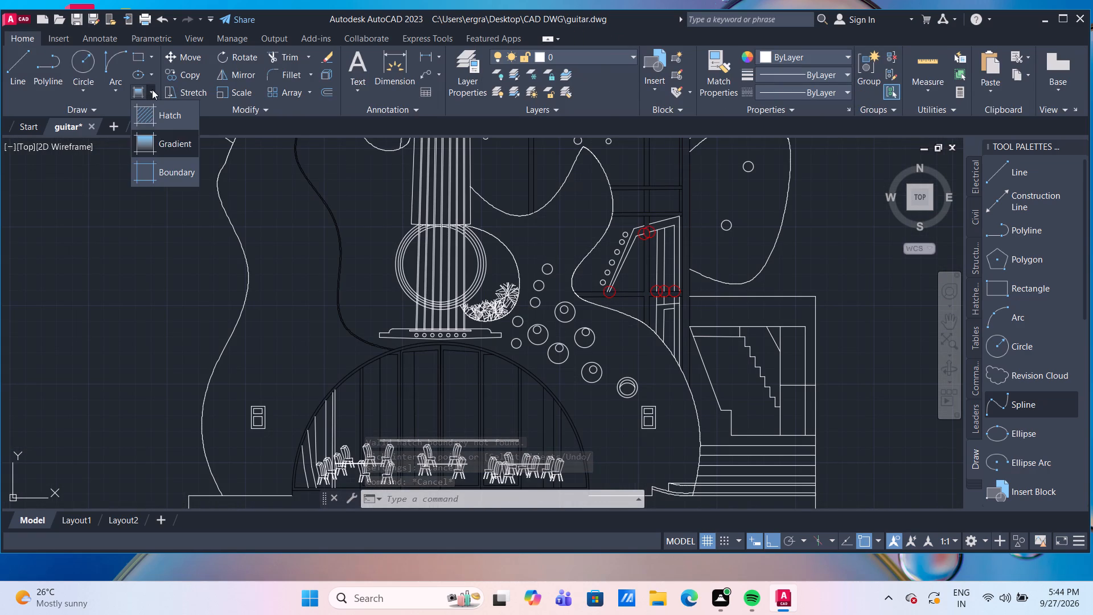
{"action": "left_click", "coordinate": [151, 114]}
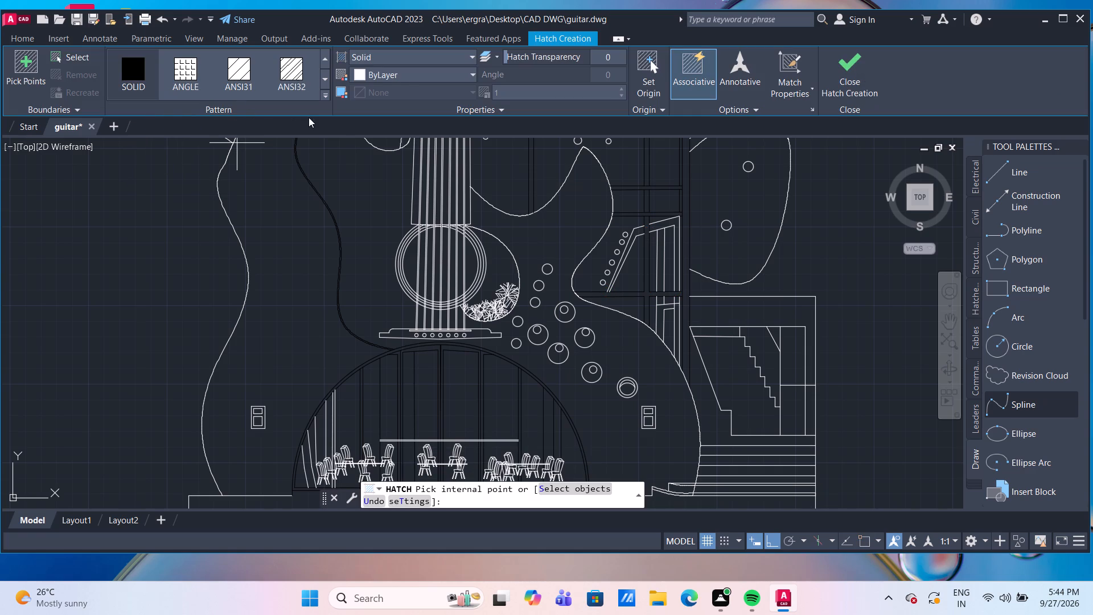
{"action": "left_click", "coordinate": [409, 77]}
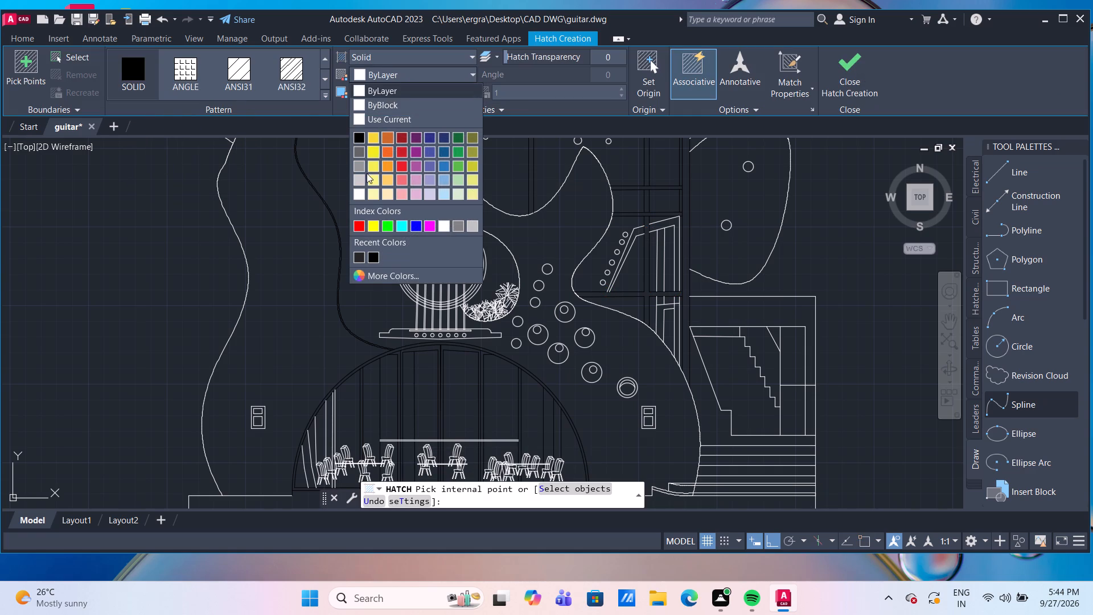
{"action": "left_click", "coordinate": [361, 179]}
{"action": "left_click", "coordinate": [310, 244]}
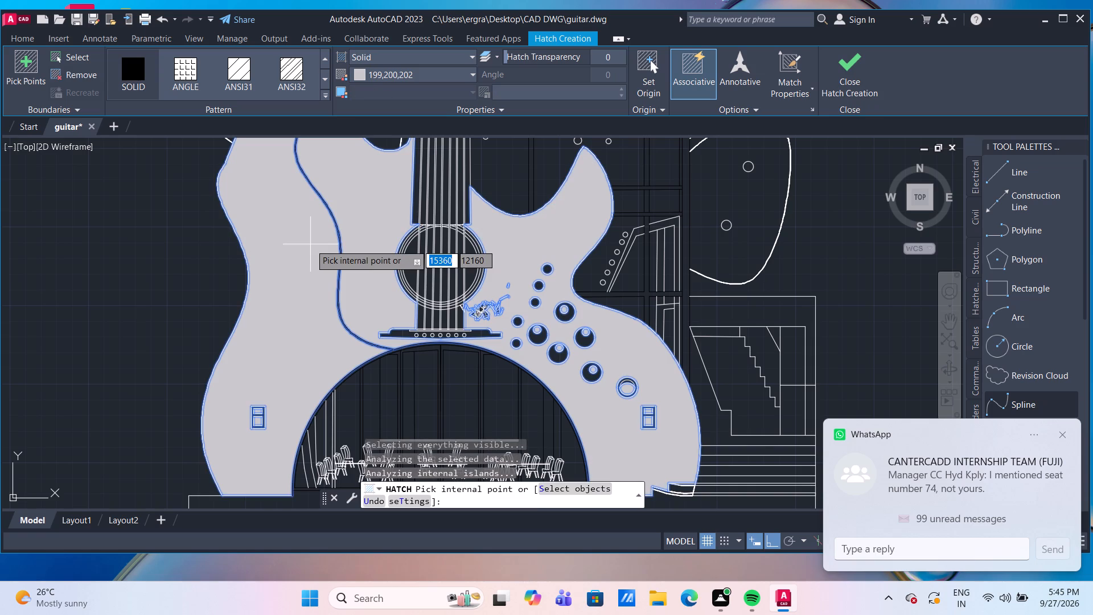
{"action": "scroll", "coordinate": [168, 261], "scroll_direction": "down", "scroll_amount": 2}
{"action": "scroll", "coordinate": [168, 261], "scroll_direction": "up", "scroll_amount": 2}
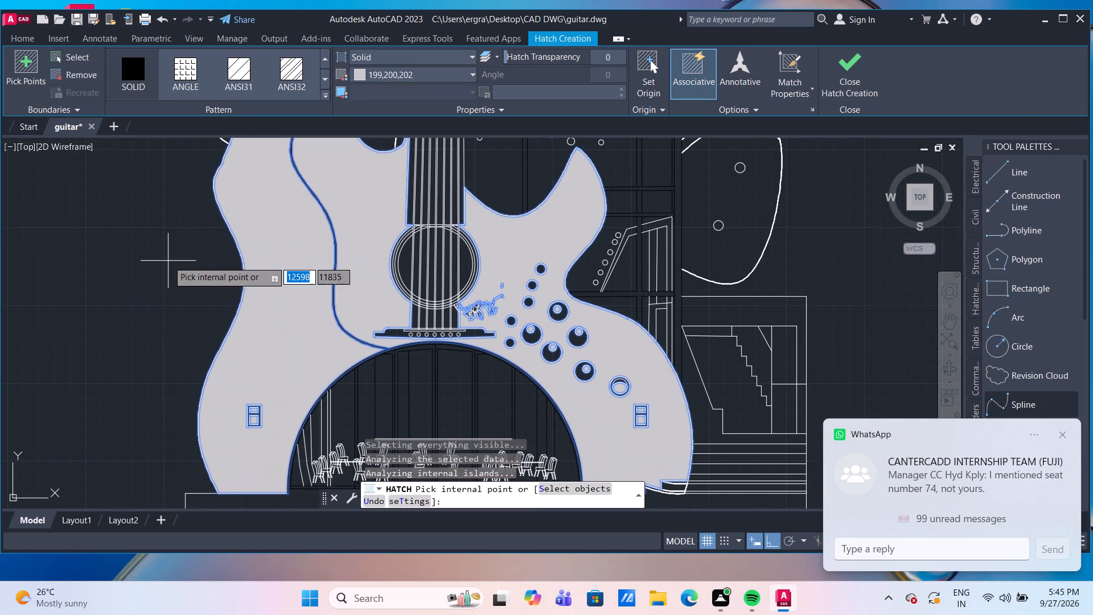
{"action": "key", "text": "Return"}
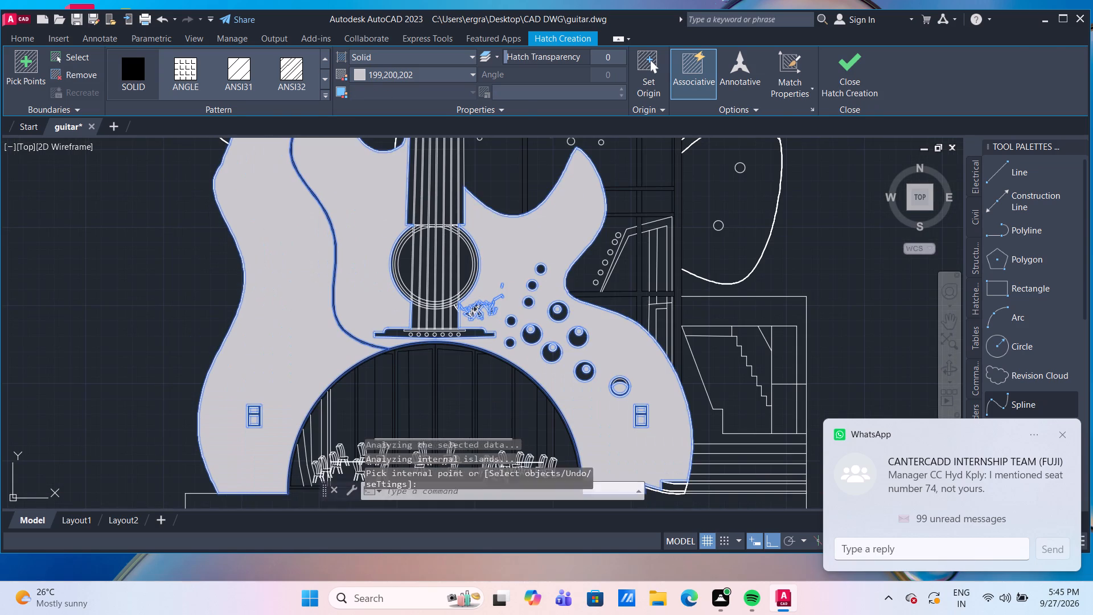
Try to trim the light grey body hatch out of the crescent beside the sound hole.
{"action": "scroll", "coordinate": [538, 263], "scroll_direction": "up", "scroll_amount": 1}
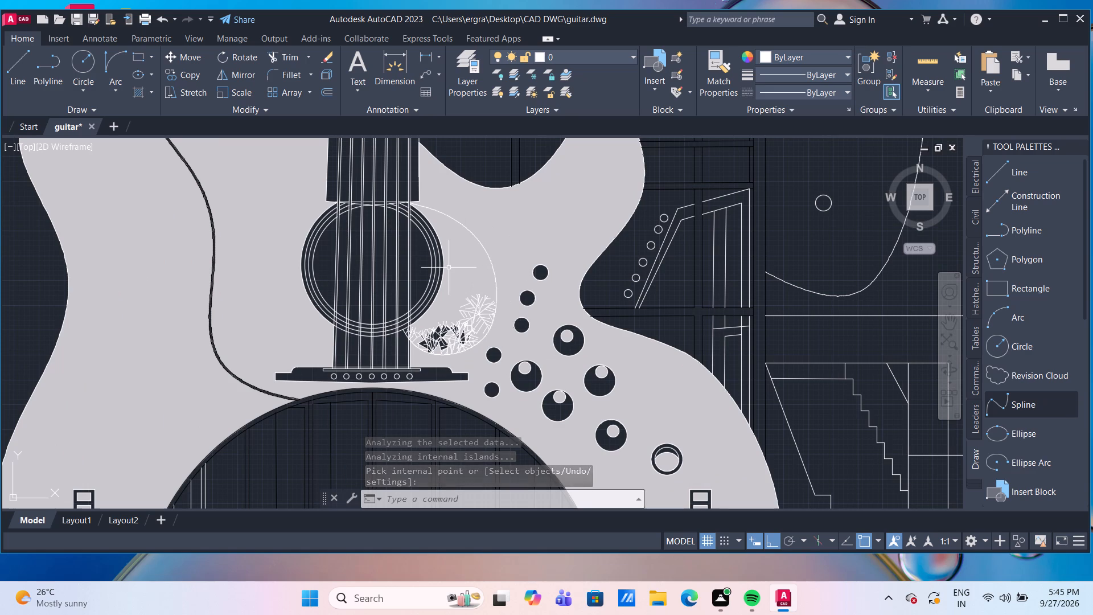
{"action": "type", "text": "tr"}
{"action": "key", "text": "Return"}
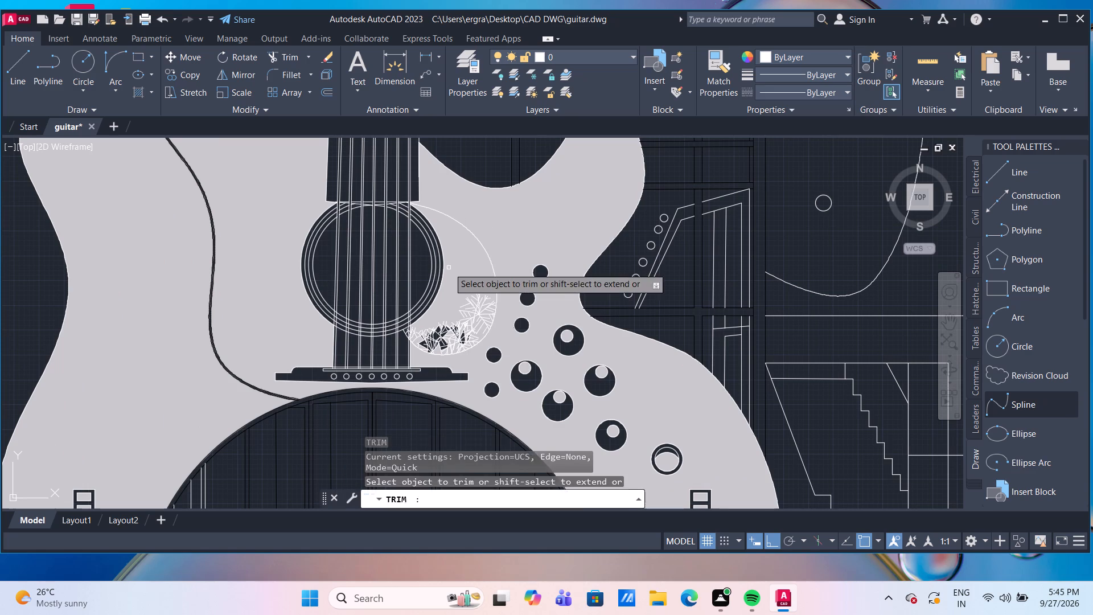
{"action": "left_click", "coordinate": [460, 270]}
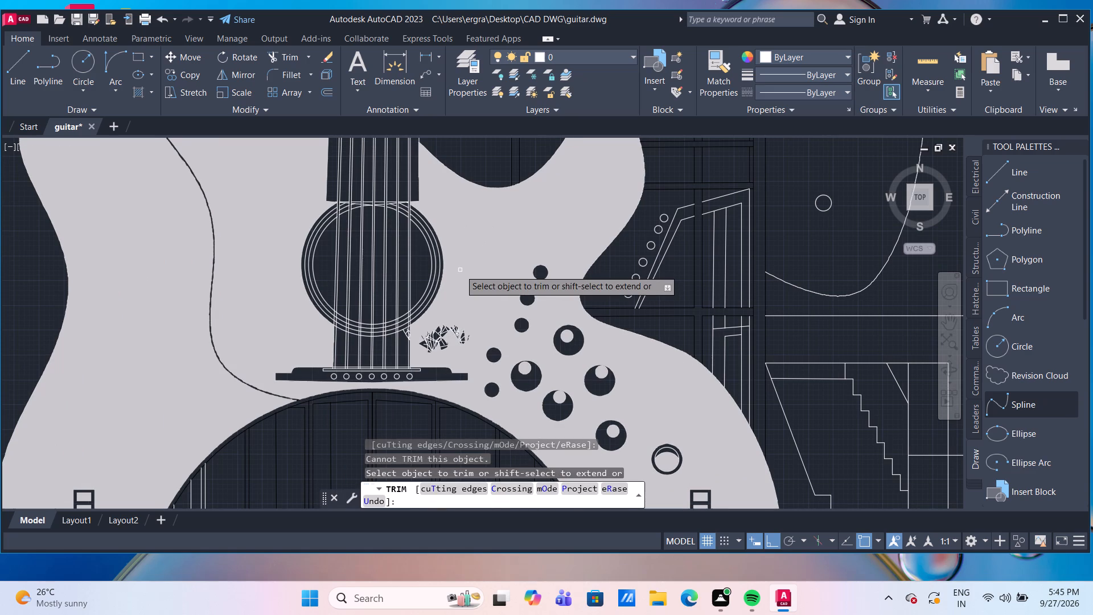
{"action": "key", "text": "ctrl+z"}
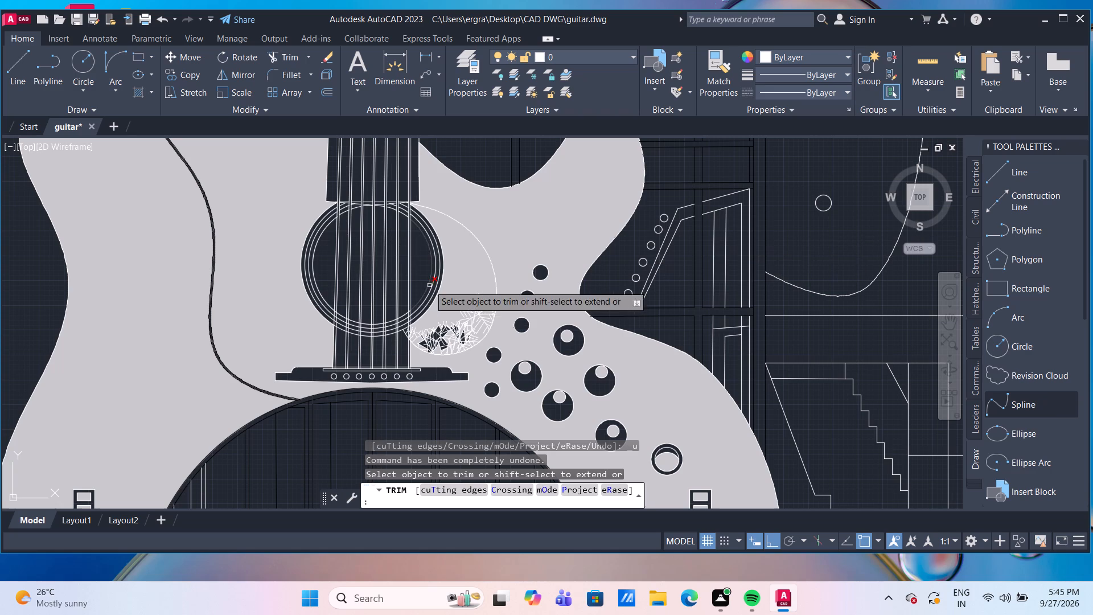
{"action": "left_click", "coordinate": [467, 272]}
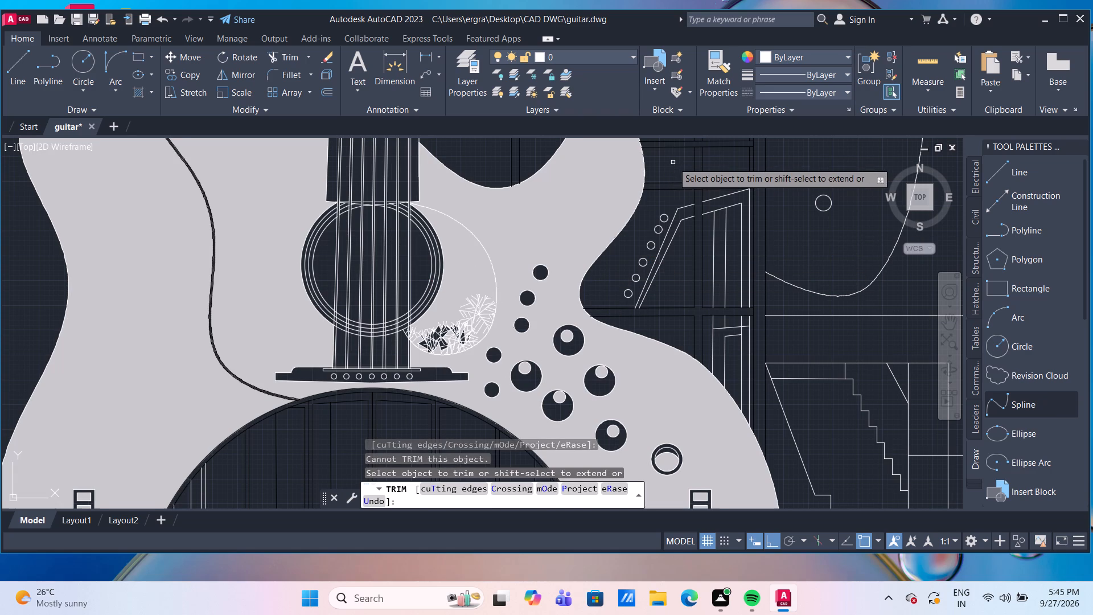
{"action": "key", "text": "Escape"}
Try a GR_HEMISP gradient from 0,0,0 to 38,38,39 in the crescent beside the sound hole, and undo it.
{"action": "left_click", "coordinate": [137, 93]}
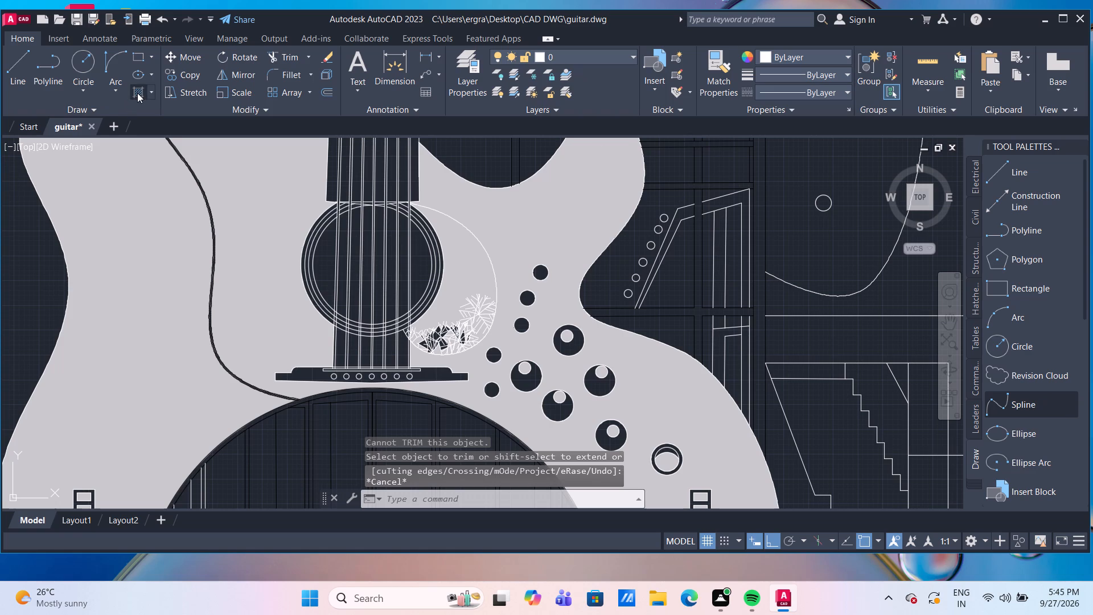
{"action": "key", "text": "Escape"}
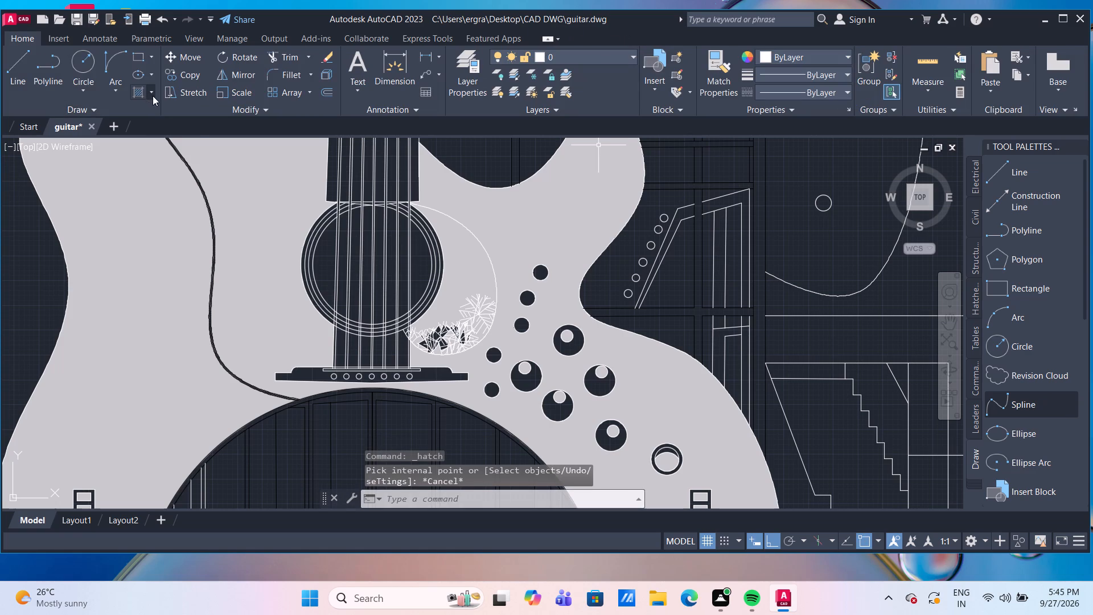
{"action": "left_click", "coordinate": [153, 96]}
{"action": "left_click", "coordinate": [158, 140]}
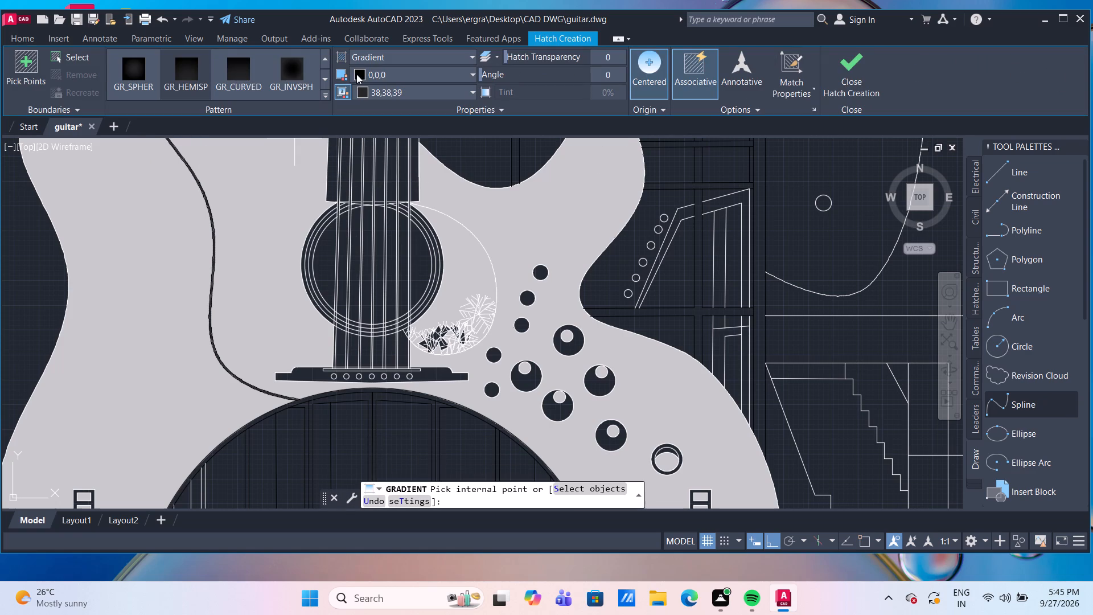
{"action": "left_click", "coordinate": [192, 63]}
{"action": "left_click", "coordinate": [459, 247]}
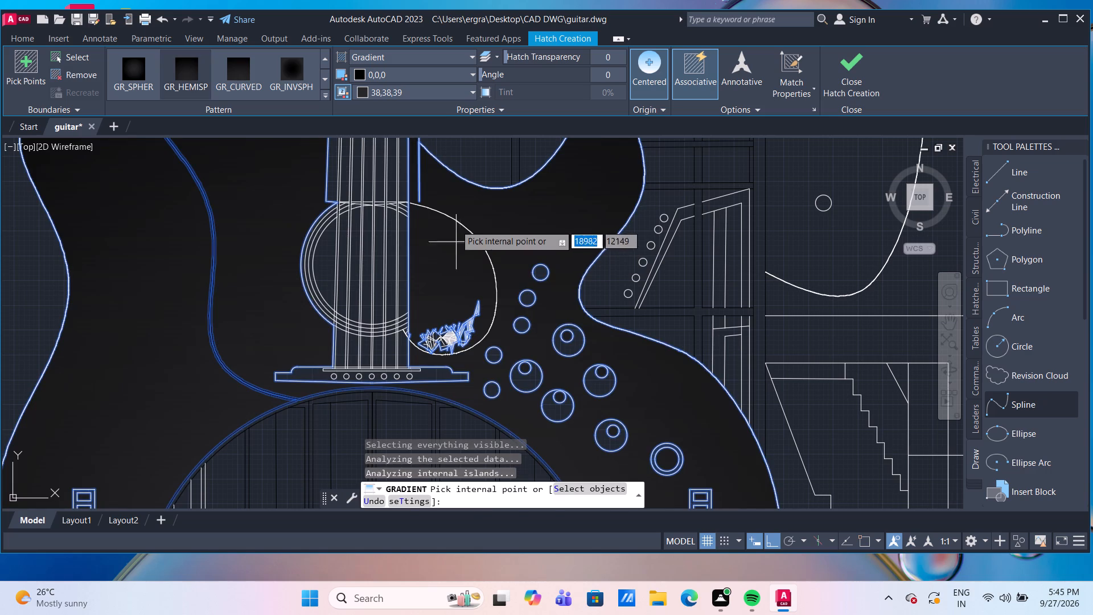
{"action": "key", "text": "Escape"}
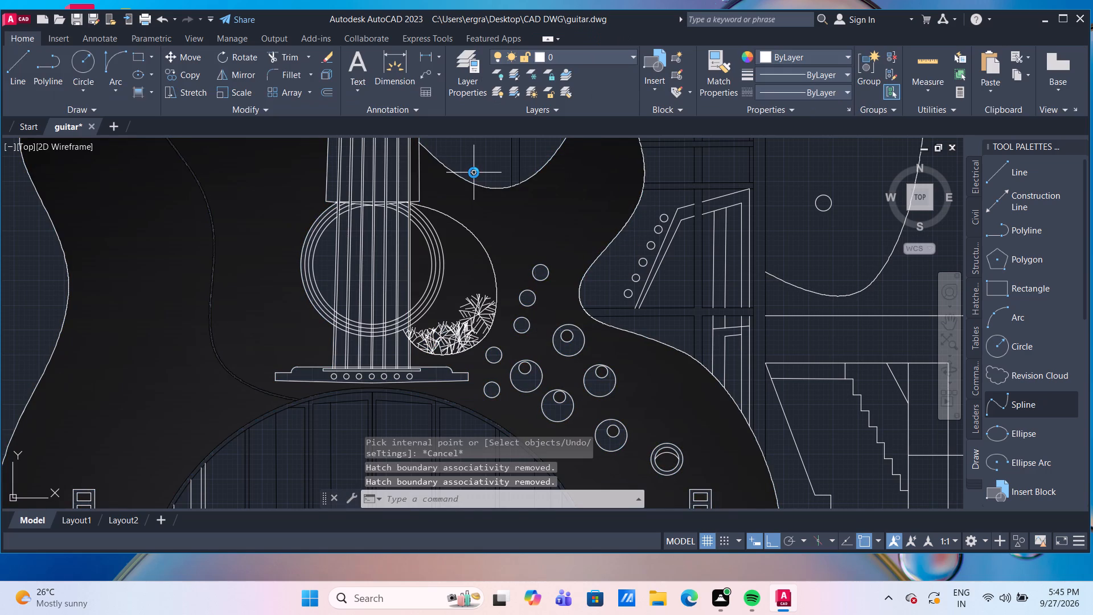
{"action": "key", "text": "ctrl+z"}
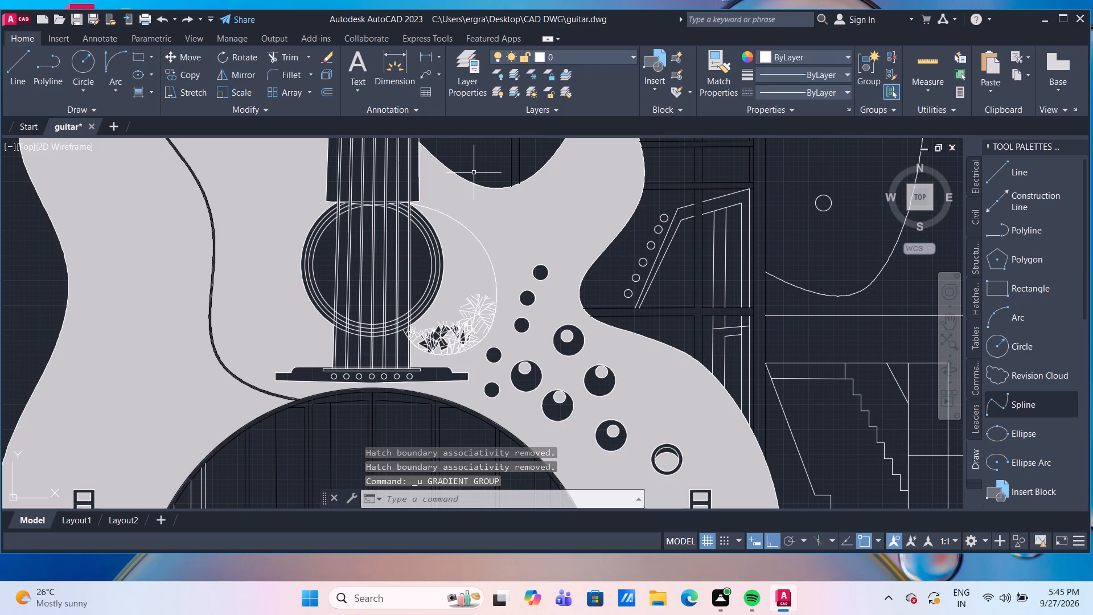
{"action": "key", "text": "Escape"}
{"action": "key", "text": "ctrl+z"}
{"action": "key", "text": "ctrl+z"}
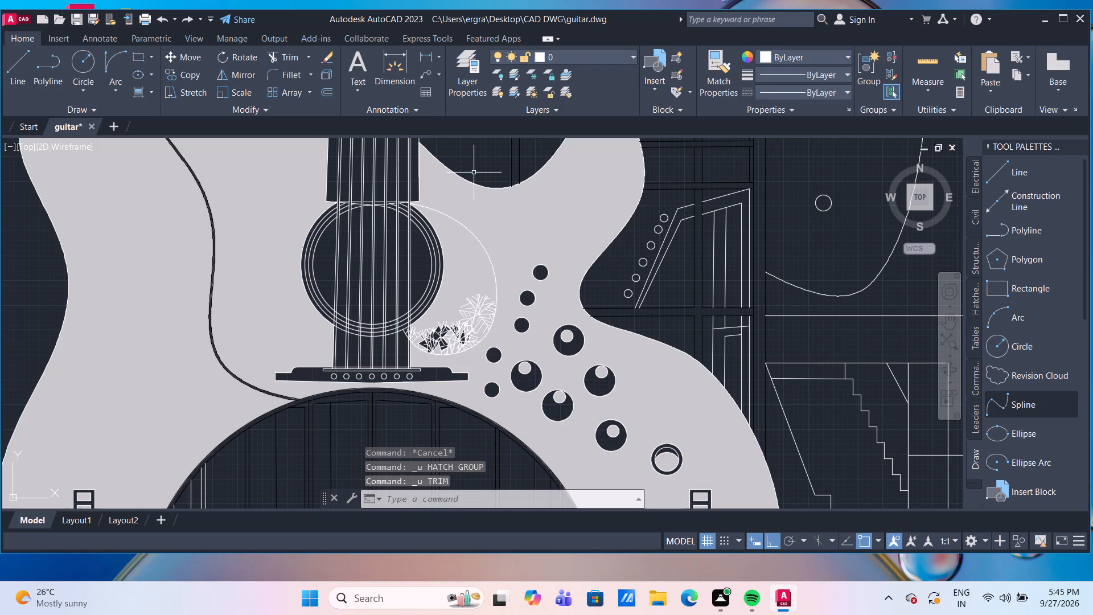
Erase the light grey solid hatch from the guitar body.
{"action": "left_click", "coordinate": [495, 208]}
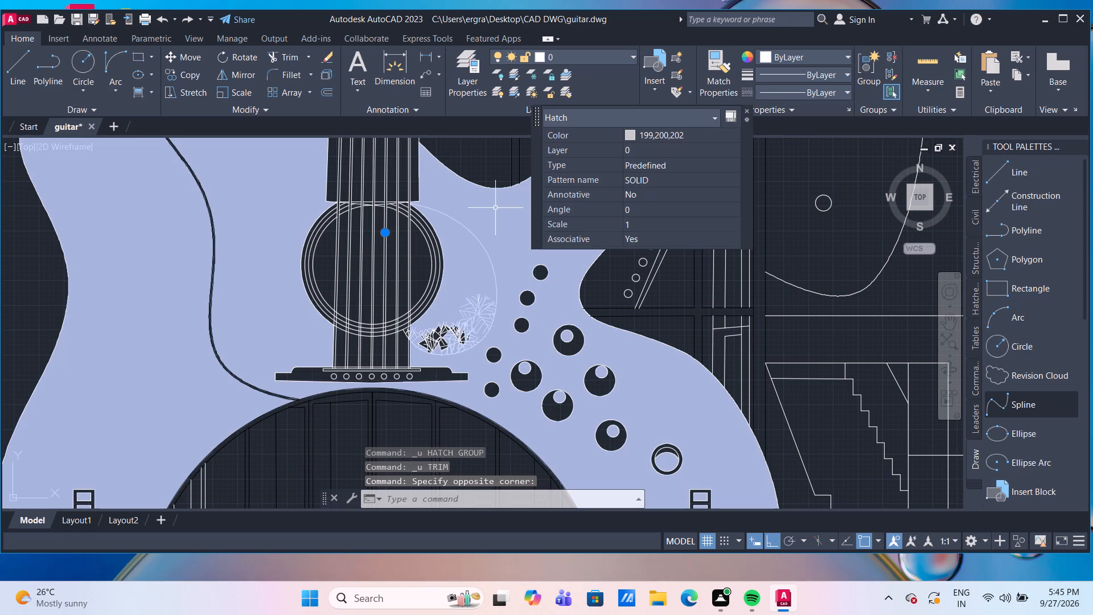
{"action": "key", "text": "Delete"}
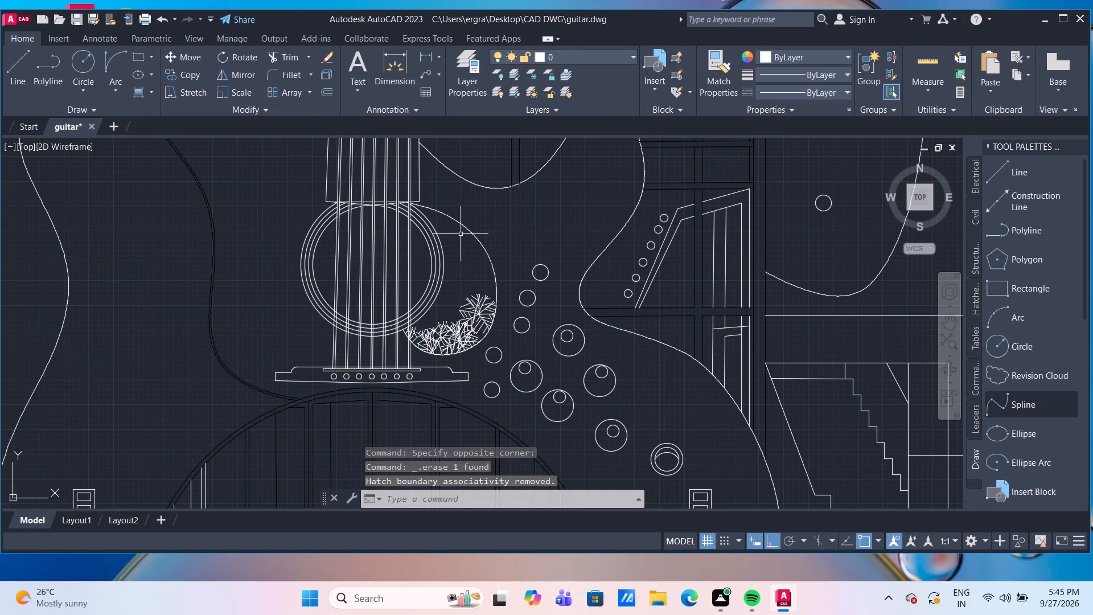
Offset the pickguard curve beside the sound hole inward by 5.
{"action": "scroll", "coordinate": [466, 248], "scroll_direction": "up", "scroll_amount": 1}
{"action": "middle_click_drag", "start_coordinate": [466, 248], "coordinate": [451, 223]}
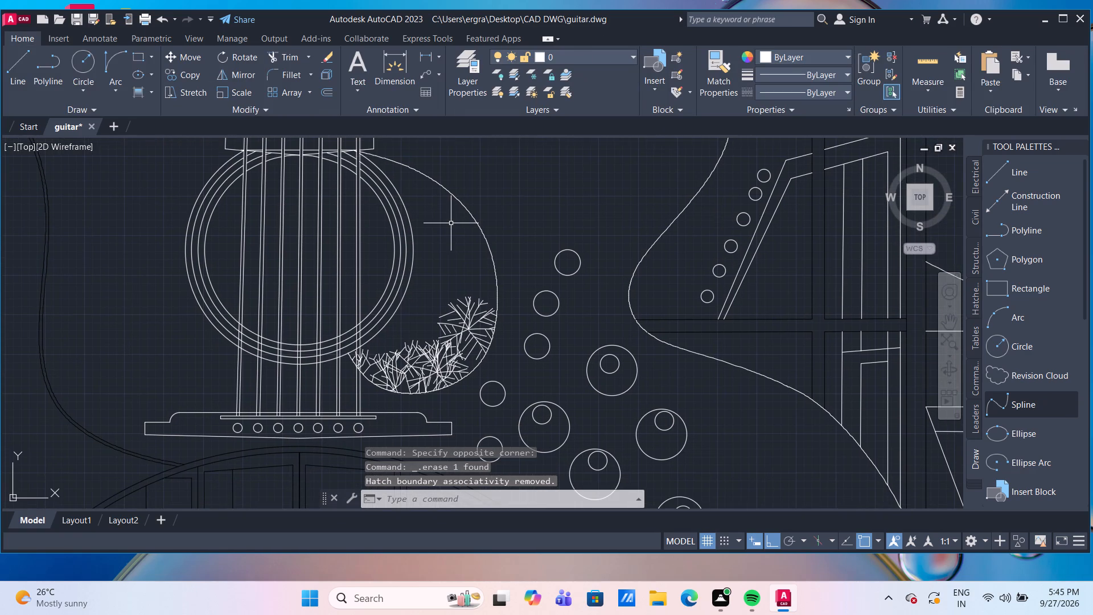
{"action": "key", "text": "o"}
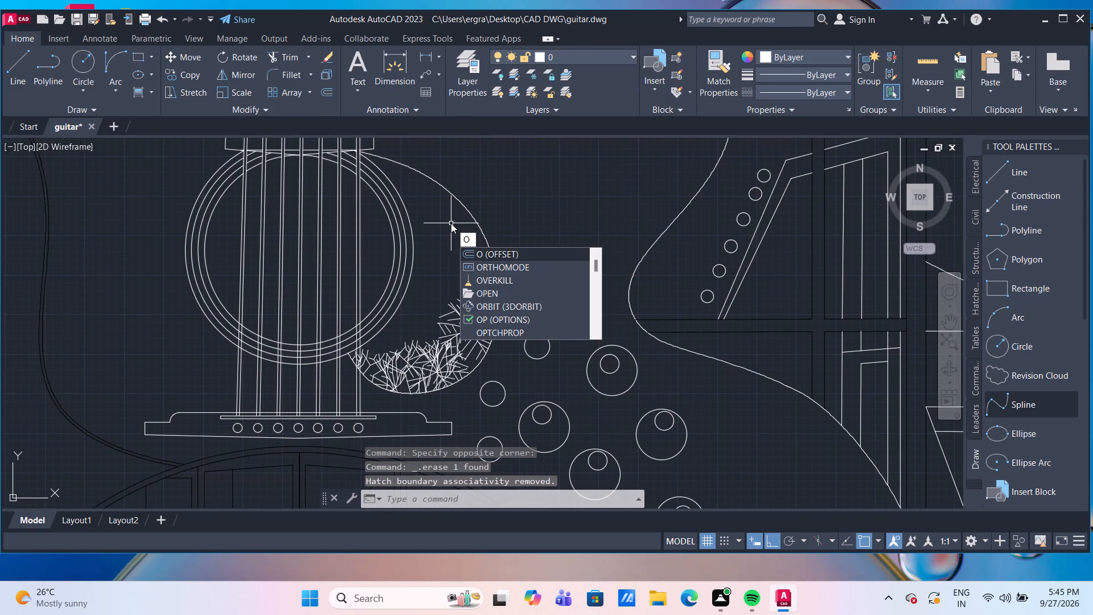
{"action": "key", "text": "Return"}
{"action": "key", "text": "Return"}
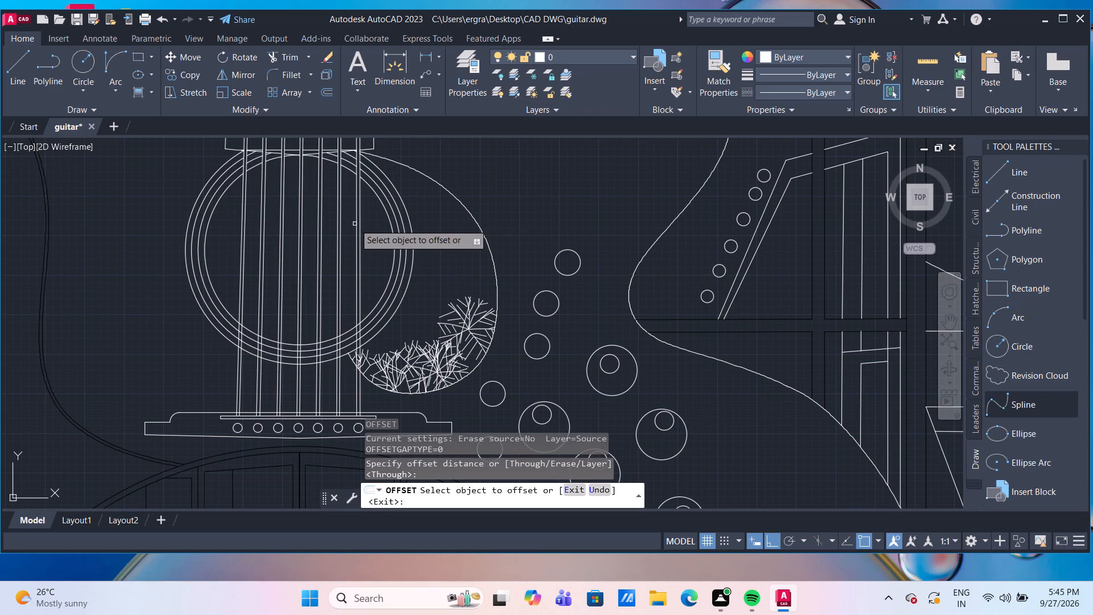
{"action": "left_click", "coordinate": [479, 224]}
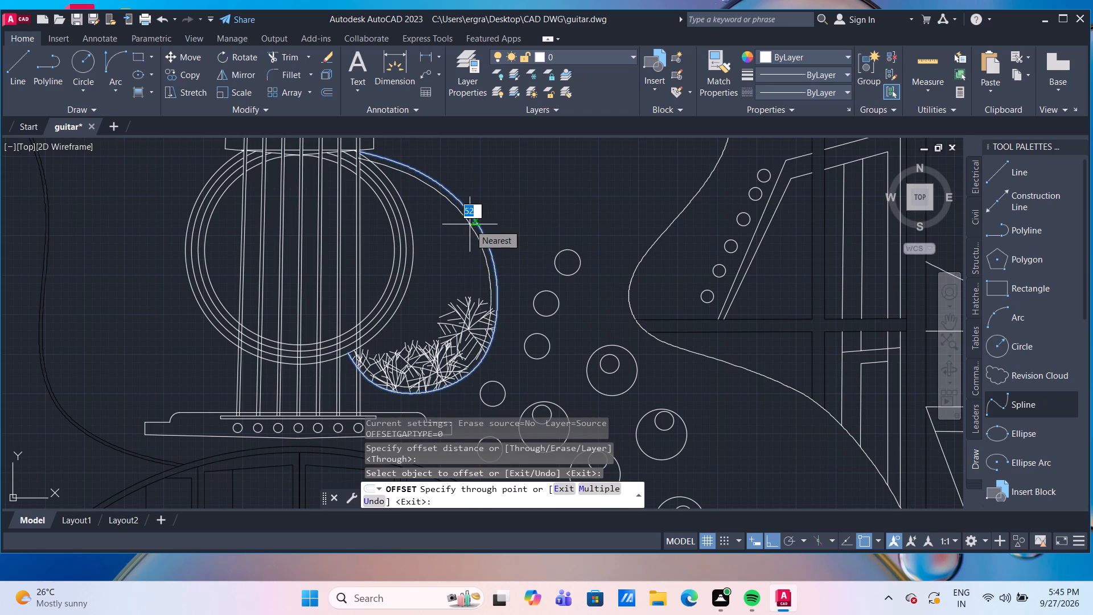
{"action": "key", "text": "5"}
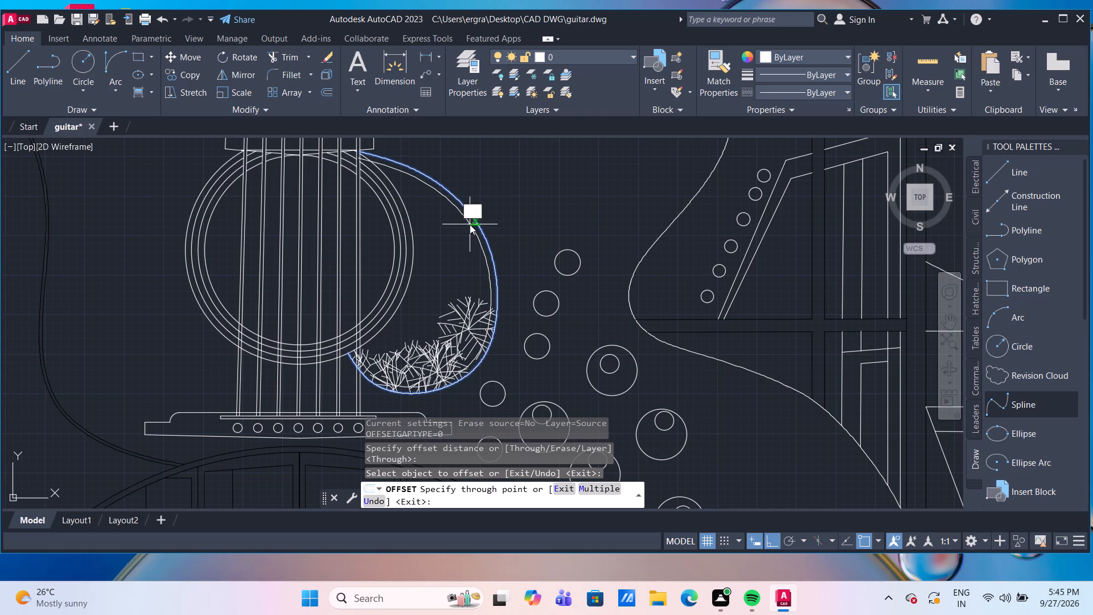
{"action": "key", "text": "Return"}
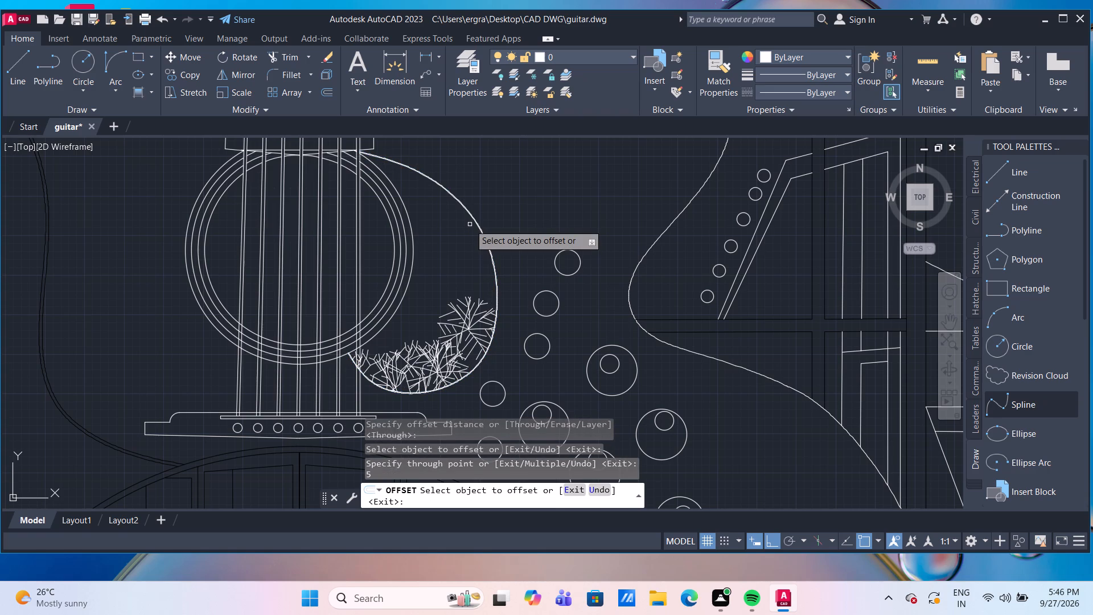
With Ortho off, start a spline at the sound hole's outer ring and run it just above the first lower branch tips.
{"action": "scroll", "coordinate": [365, 367], "scroll_direction": "up", "scroll_amount": 3}
{"action": "scroll", "coordinate": [293, 342], "scroll_direction": "up", "scroll_amount": 3}
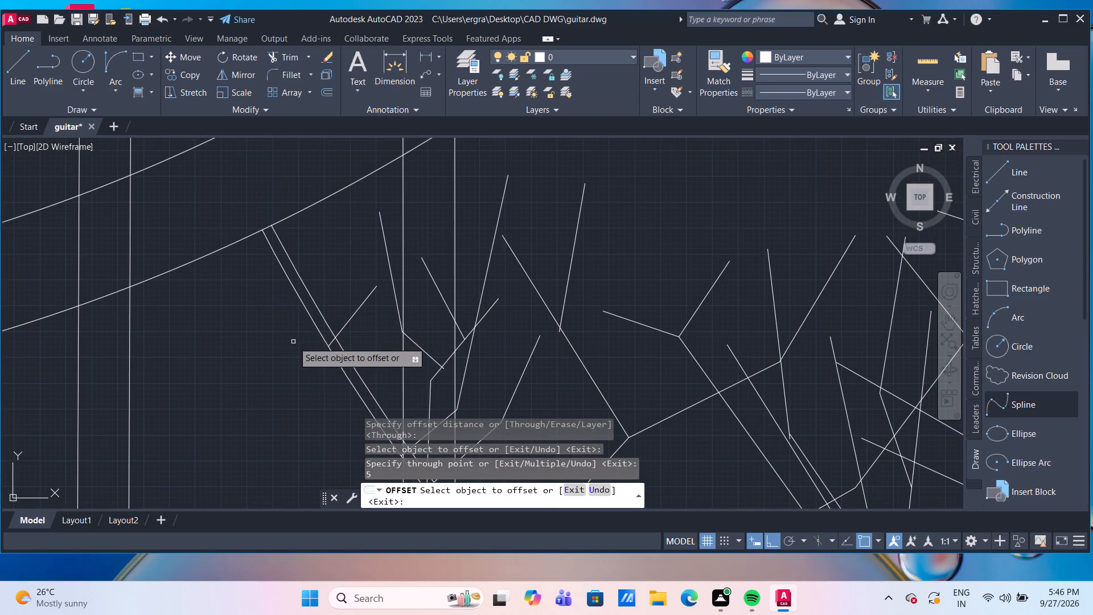
{"action": "scroll", "coordinate": [311, 293], "scroll_direction": "down", "scroll_amount": 4}
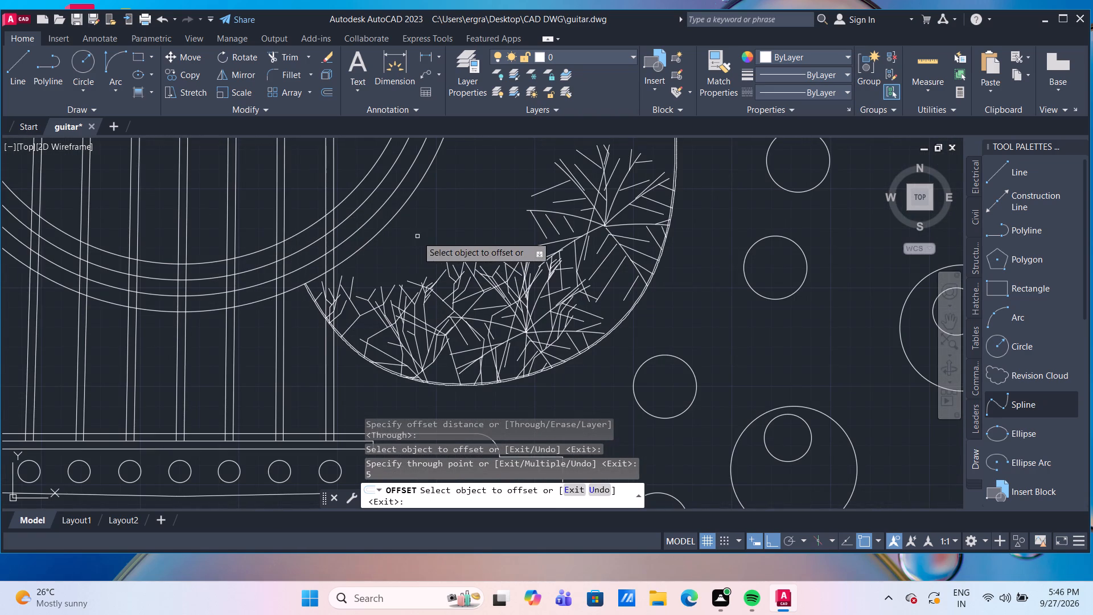
{"action": "middle_click_drag", "start_coordinate": [424, 238], "coordinate": [395, 300]}
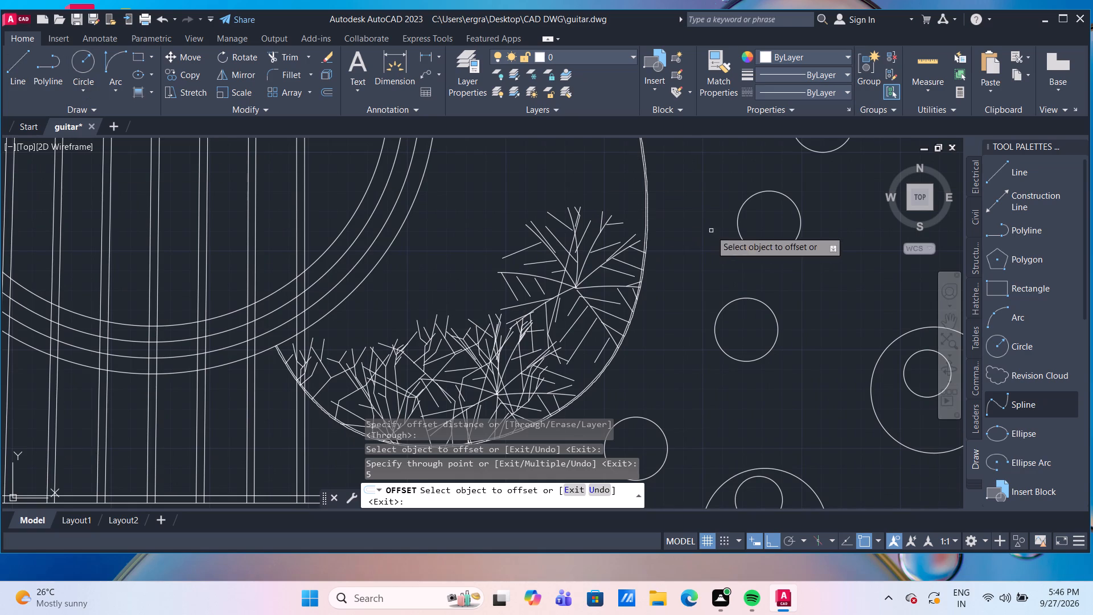
{"action": "left_click", "coordinate": [1016, 403]}
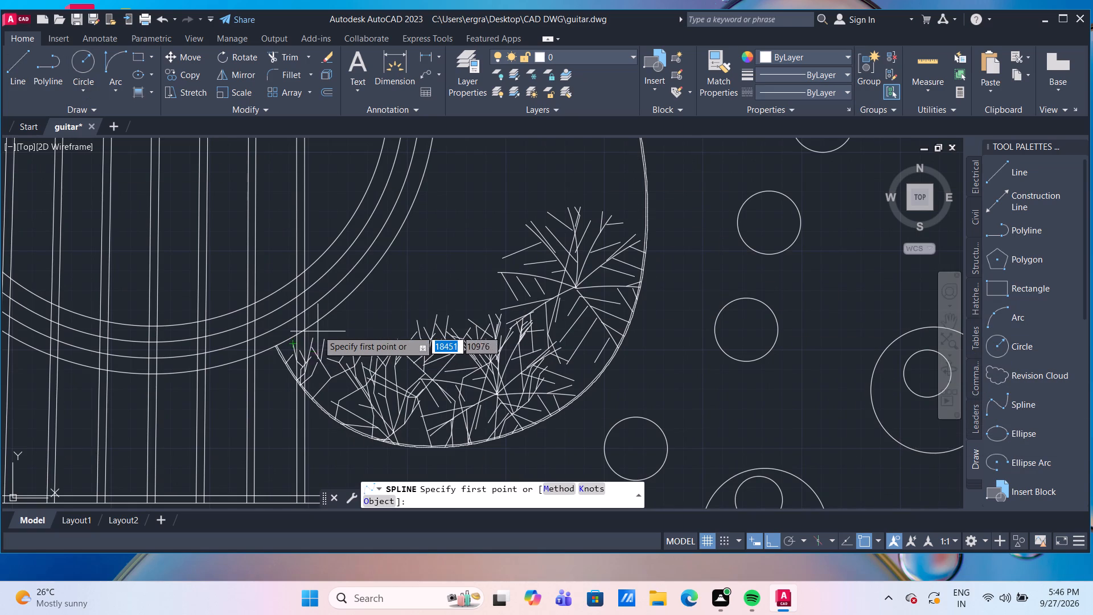
{"action": "scroll", "coordinate": [311, 325], "scroll_direction": "up", "scroll_amount": 2}
{"action": "left_click", "coordinate": [289, 337]}
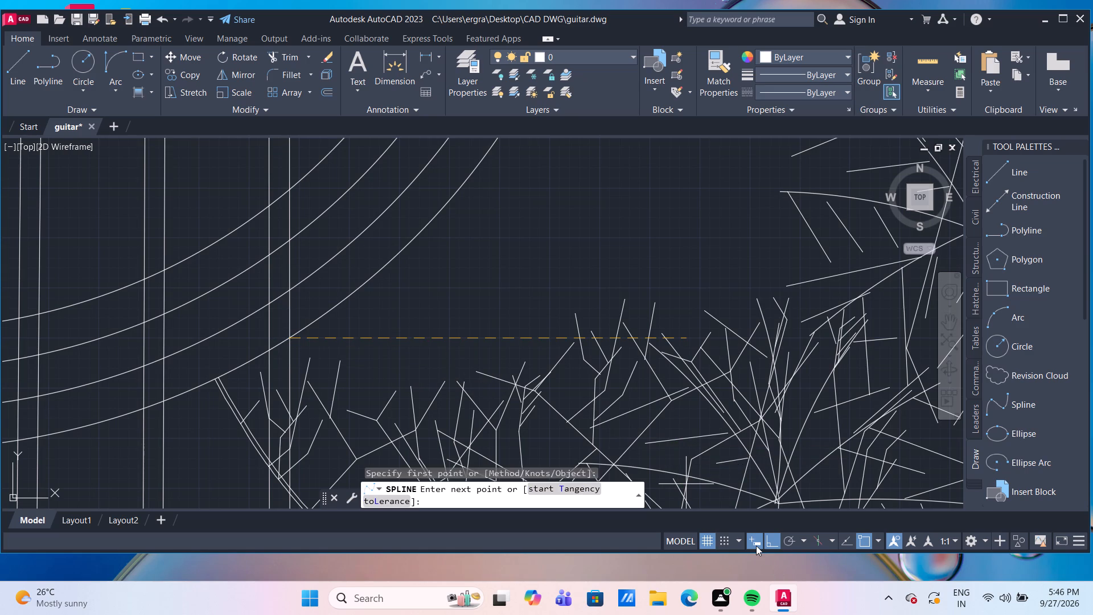
{"action": "left_click", "coordinate": [773, 546]}
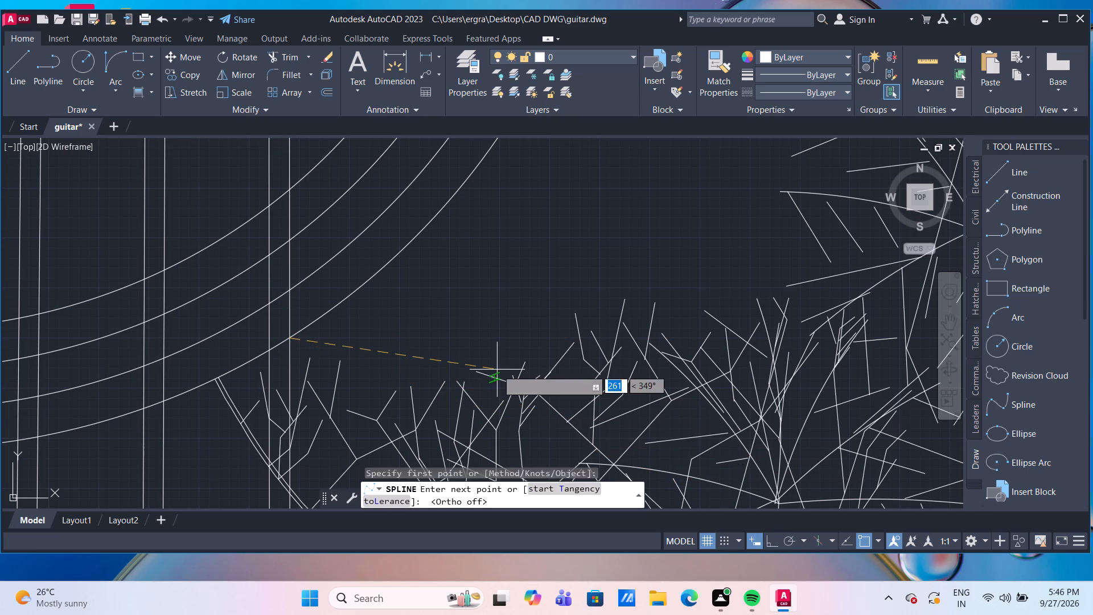
{"action": "left_click", "coordinate": [368, 364]}
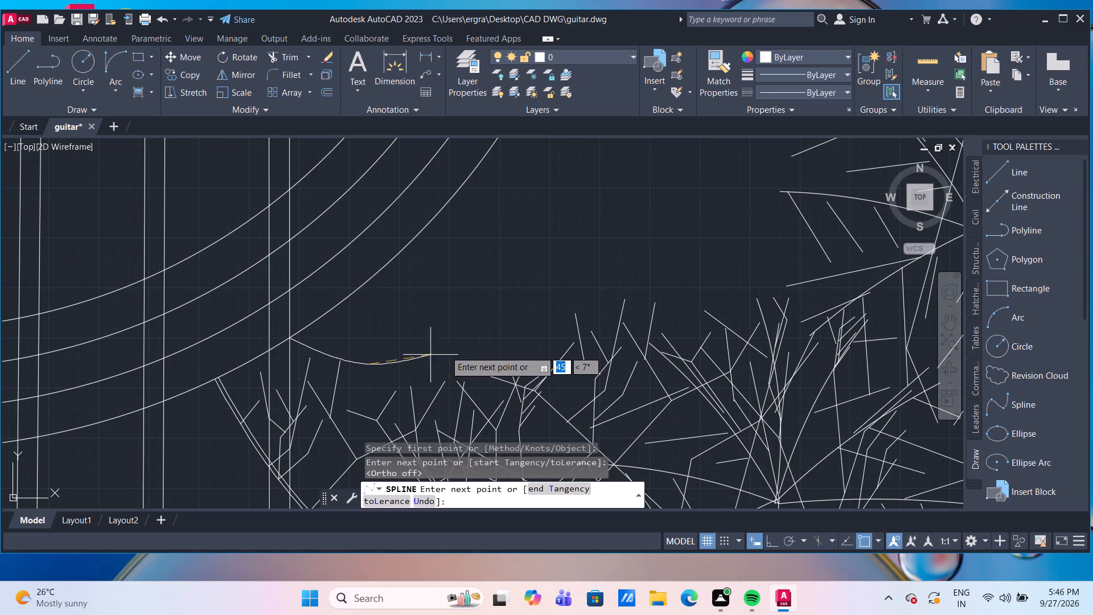
{"action": "left_click", "coordinate": [515, 358]}
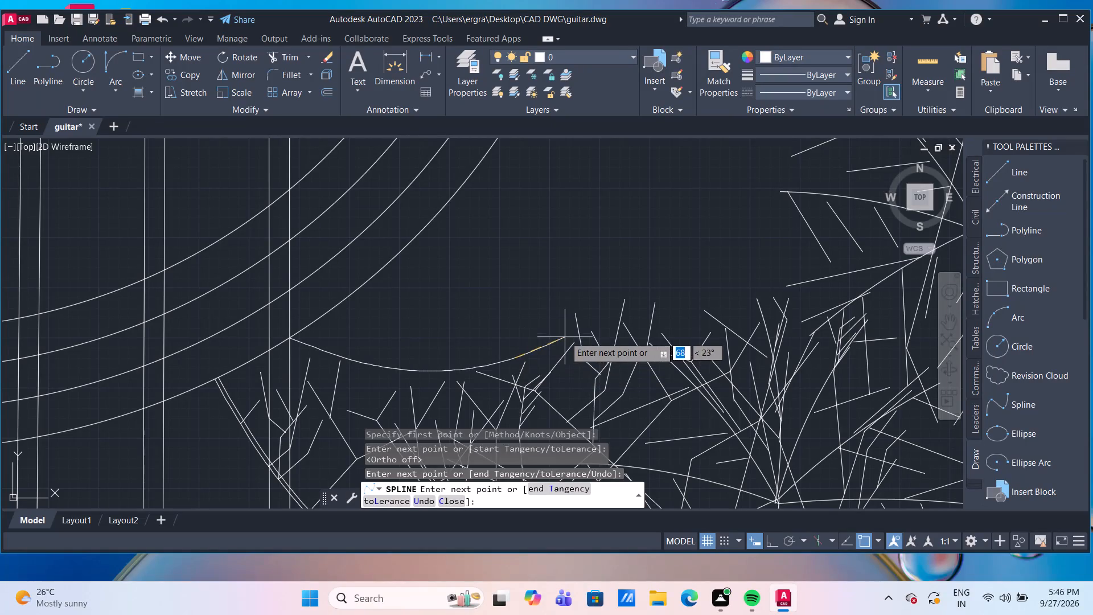
{"action": "left_click", "coordinate": [565, 332]}
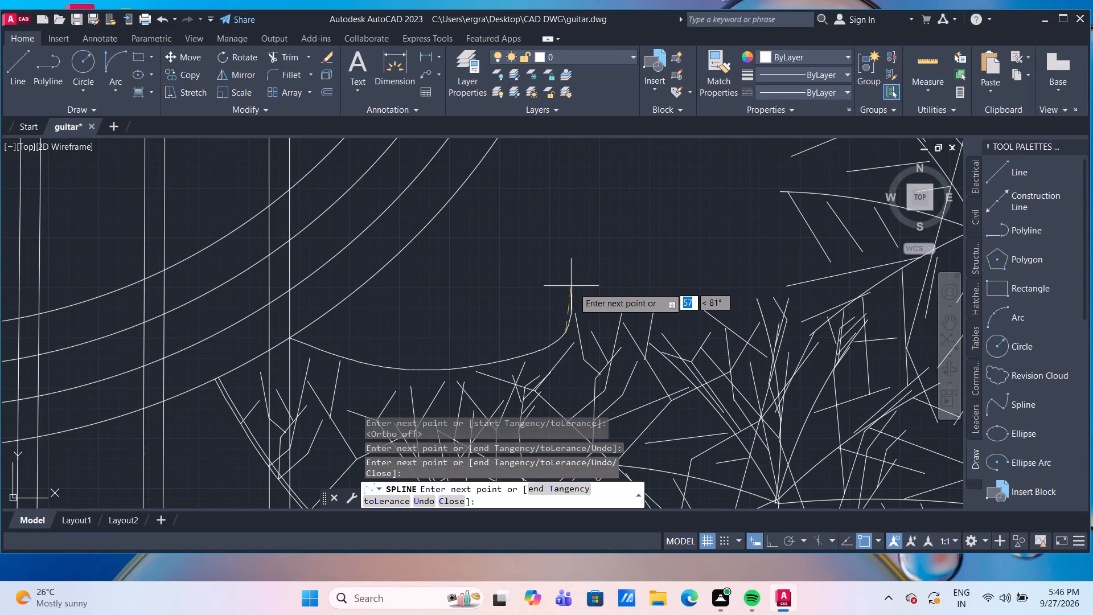
{"action": "left_click", "coordinate": [578, 291]}
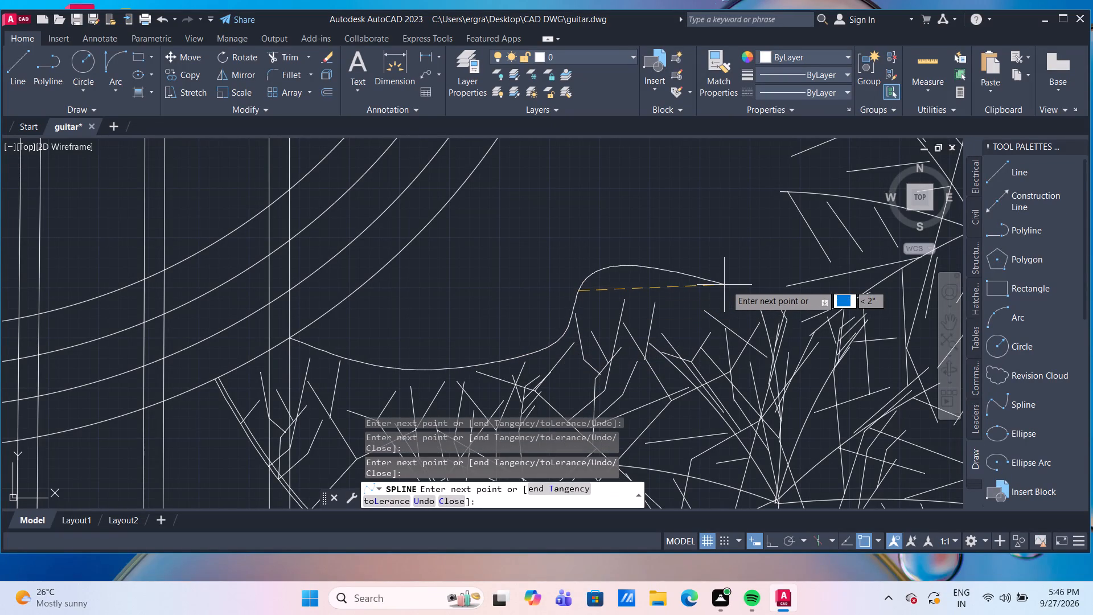
{"action": "key", "text": "ctrl+z"}
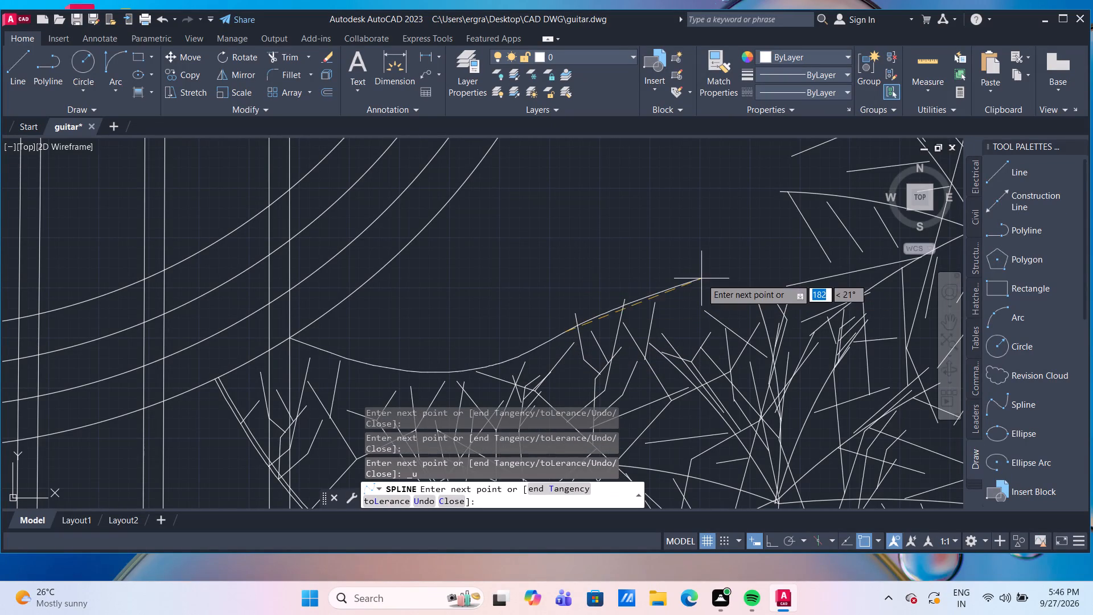
{"action": "left_click", "coordinate": [568, 314]}
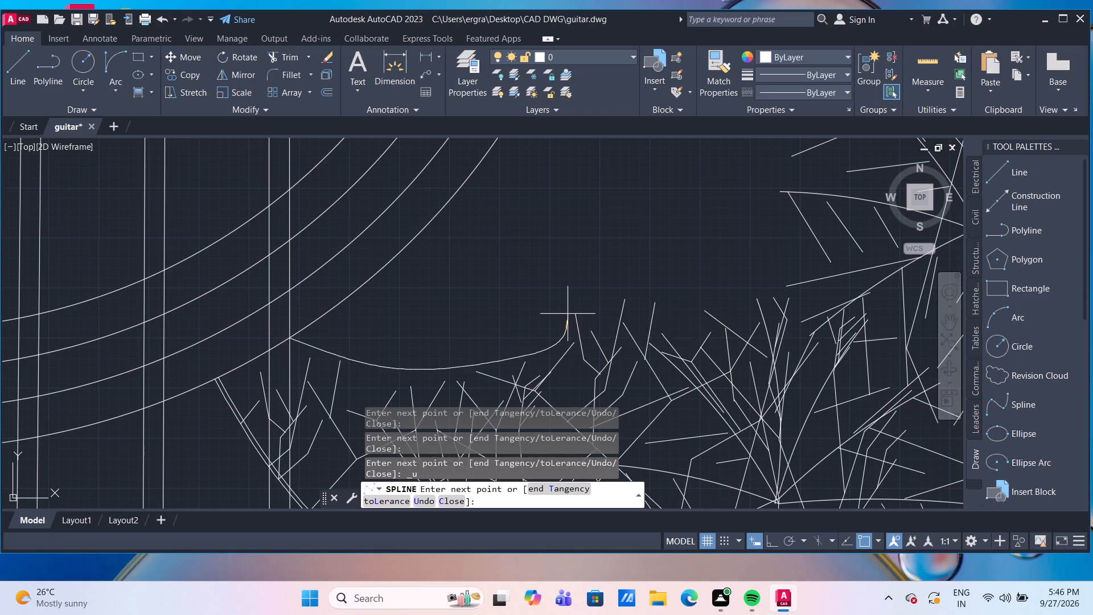
Continue the spline in small waves over the remaining lower branch tips and up beside the upper branch cluster.
{"action": "left_click", "coordinate": [605, 306]}
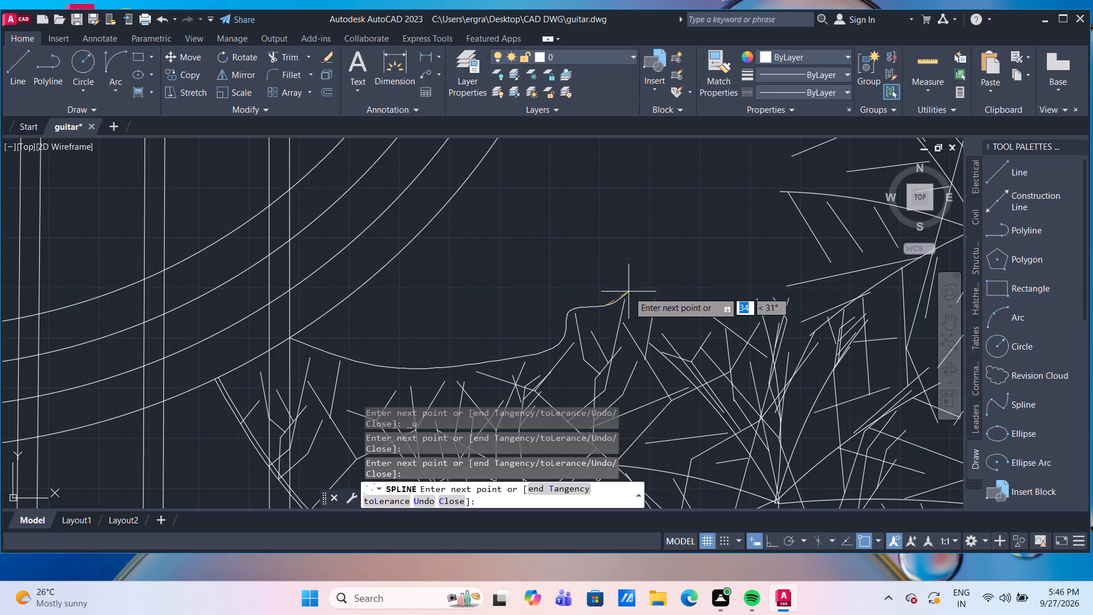
{"action": "left_click", "coordinate": [628, 292]}
{"action": "left_click", "coordinate": [683, 315]}
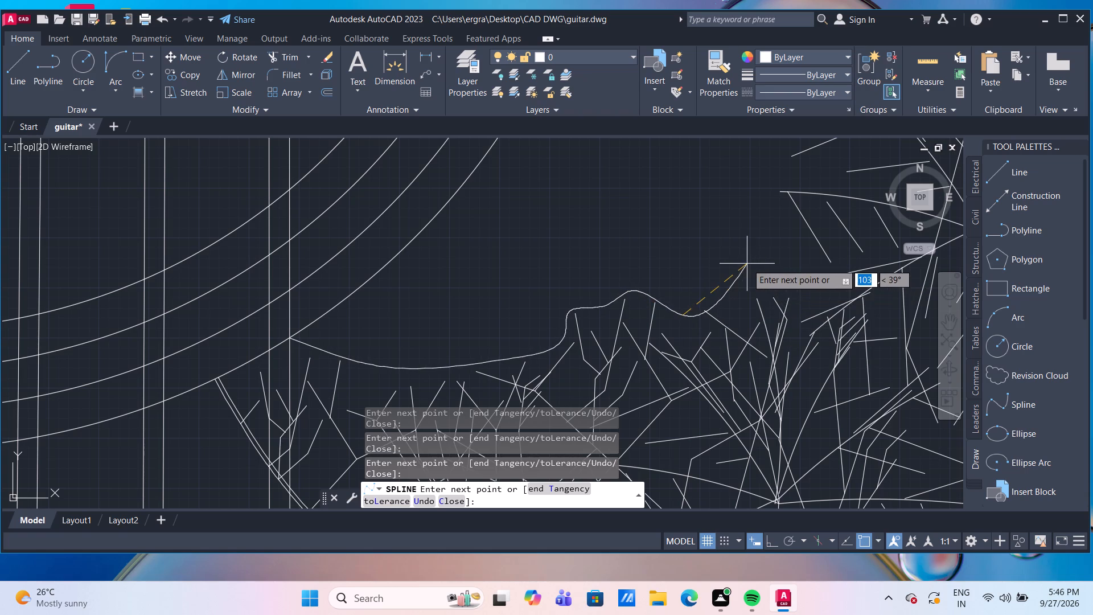
{"action": "left_click", "coordinate": [708, 297]}
{"action": "left_click", "coordinate": [739, 305]}
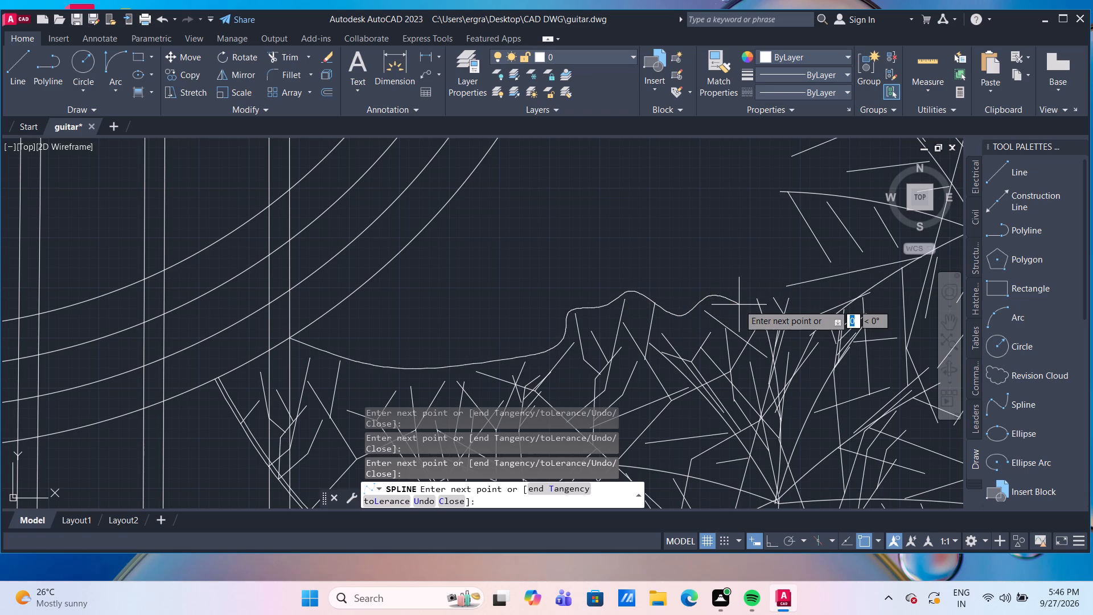
{"action": "left_click", "coordinate": [764, 278]}
{"action": "left_click", "coordinate": [802, 269]}
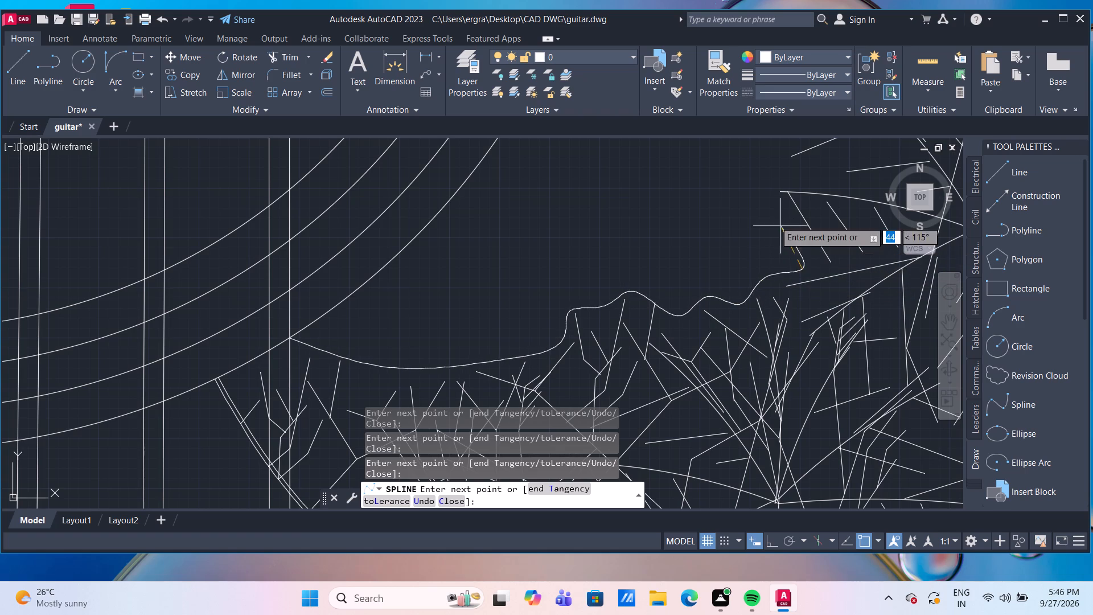
{"action": "left_click", "coordinate": [760, 186]}
Continue the spline in a wavy leaf outline around the upper branch cluster and end it on the pickguard's curved edge.
{"action": "scroll", "coordinate": [760, 186], "scroll_direction": "down", "scroll_amount": 2}
{"action": "middle_click_drag", "start_coordinate": [755, 202], "coordinate": [669, 360]}
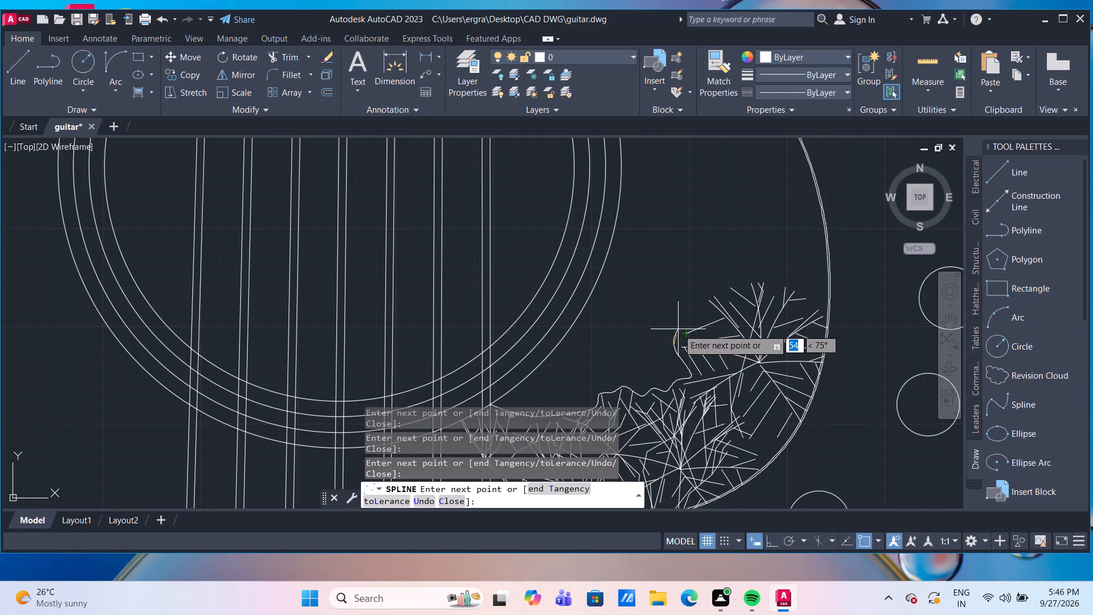
{"action": "left_click", "coordinate": [678, 329]}
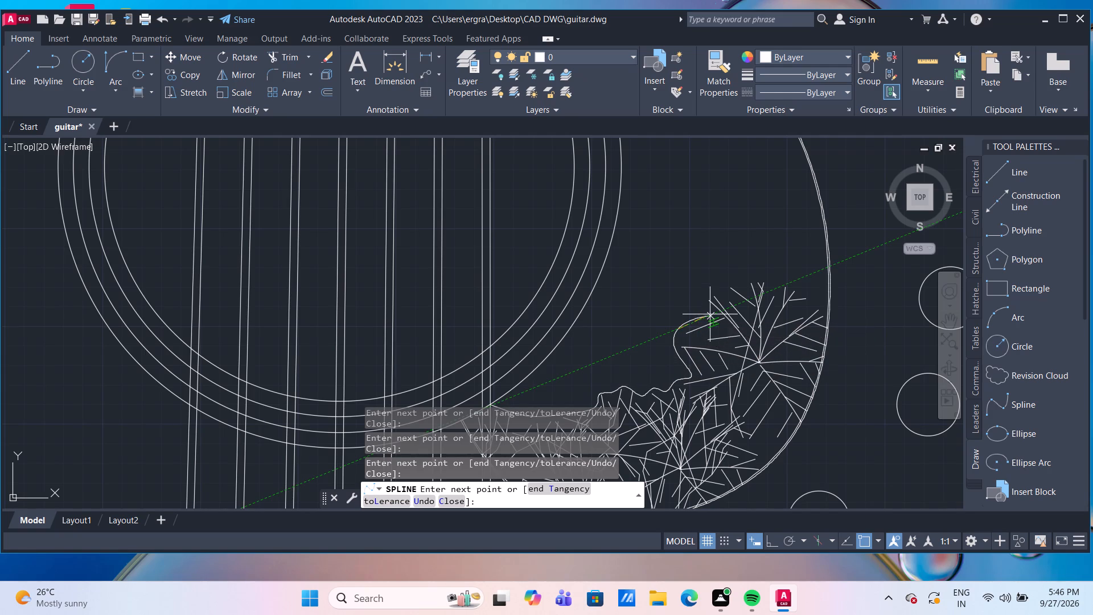
{"action": "left_click", "coordinate": [710, 314]}
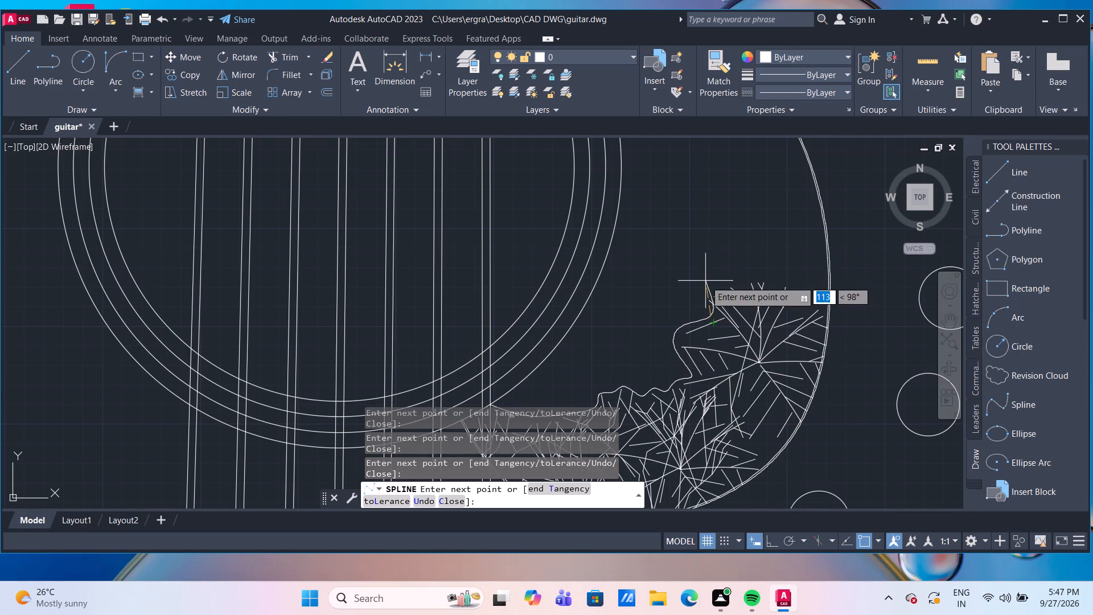
{"action": "left_click", "coordinate": [698, 298]}
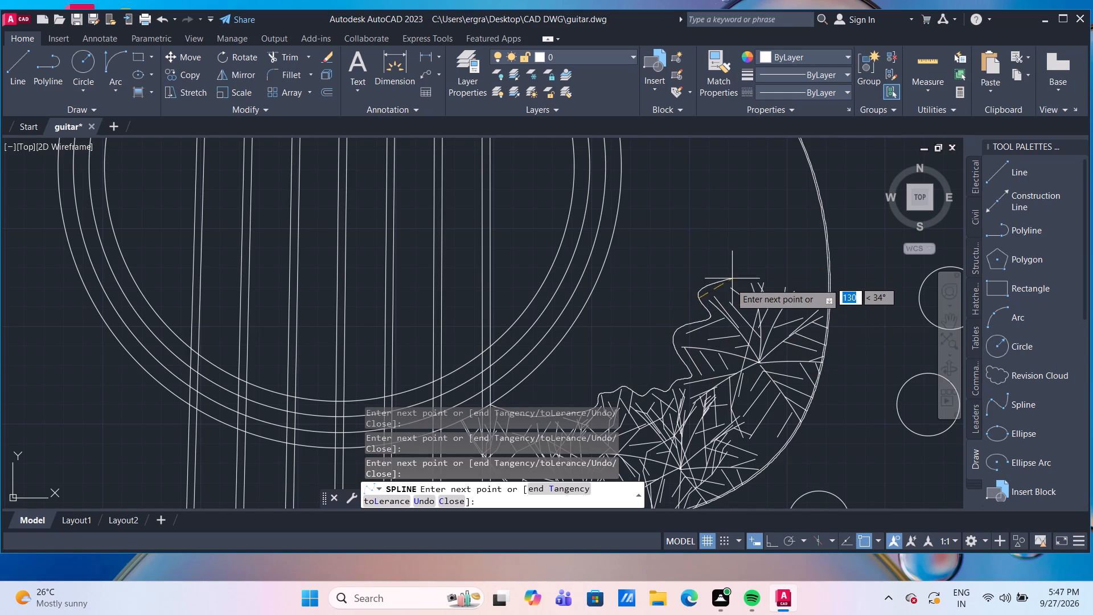
{"action": "scroll", "coordinate": [721, 289], "scroll_direction": "up", "scroll_amount": 1}
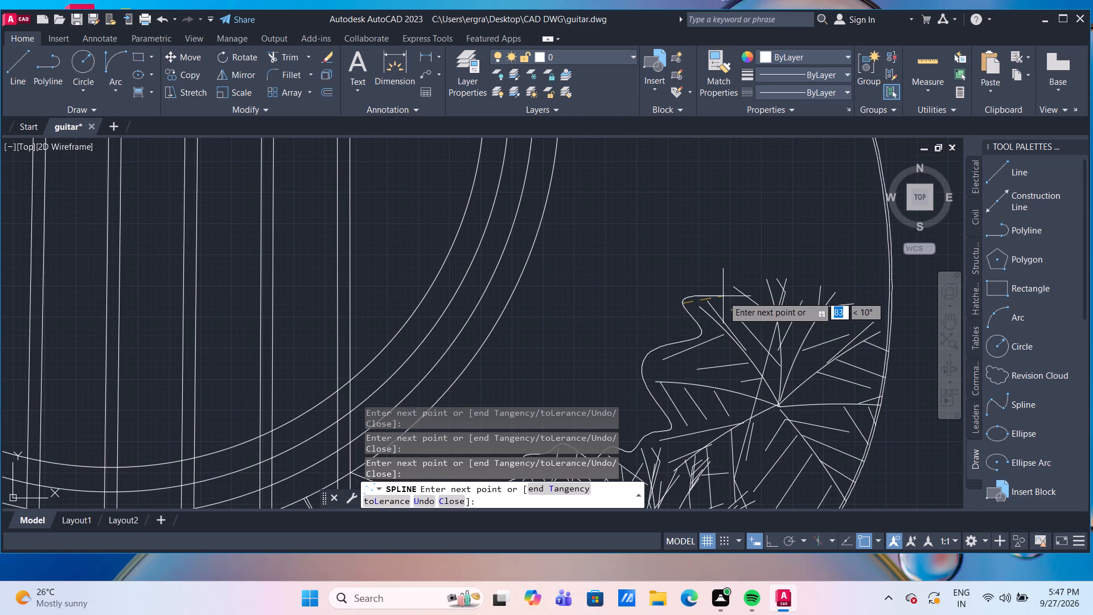
{"action": "left_click", "coordinate": [723, 296]}
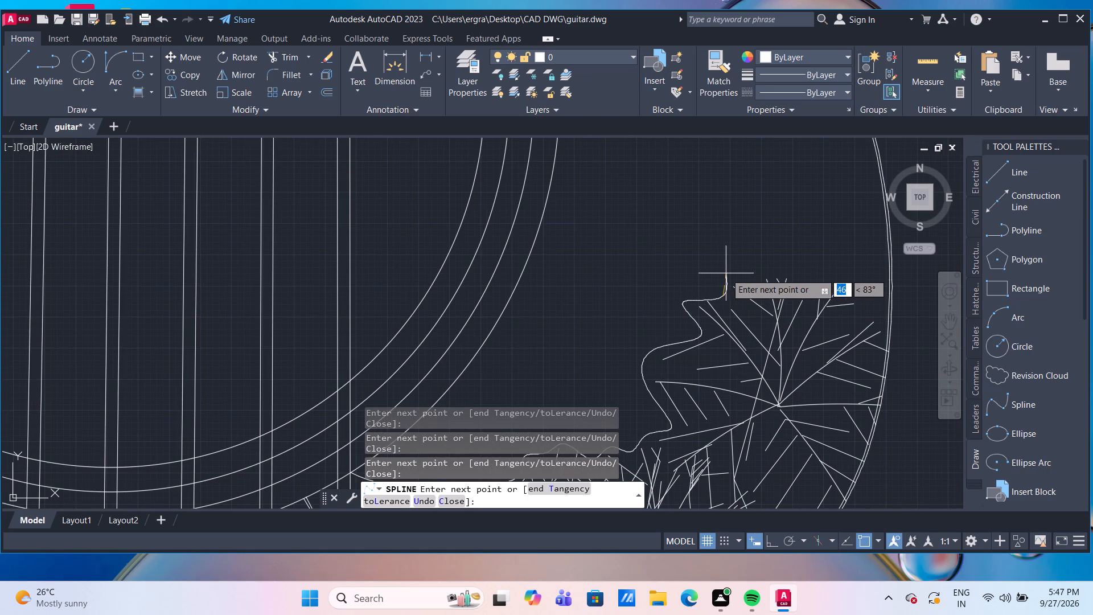
{"action": "left_click", "coordinate": [726, 273]}
{"action": "left_click", "coordinate": [745, 277]}
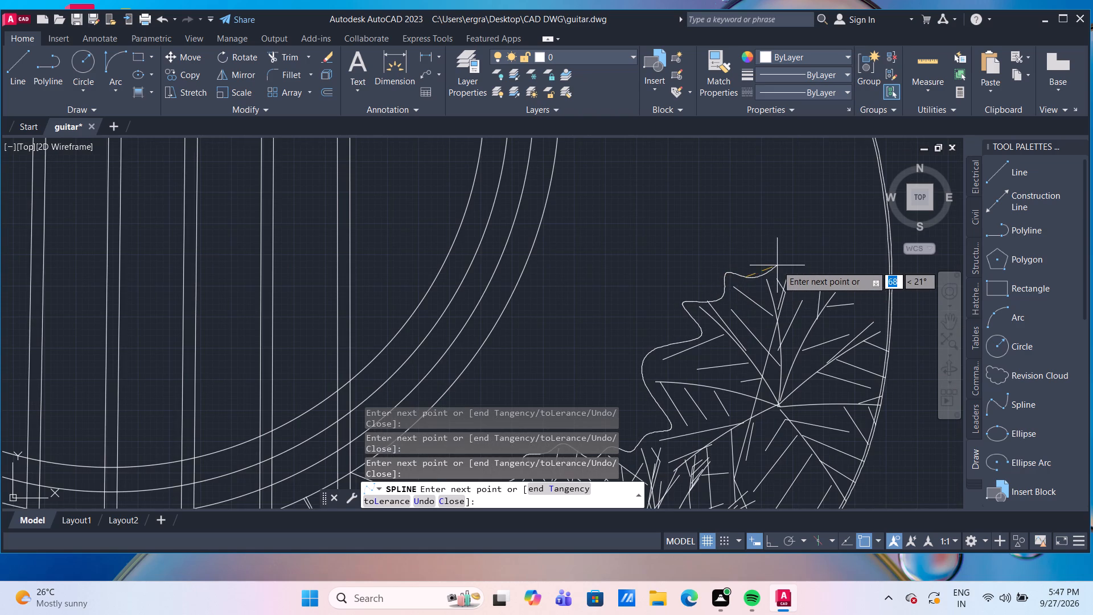
{"action": "left_click", "coordinate": [784, 260]}
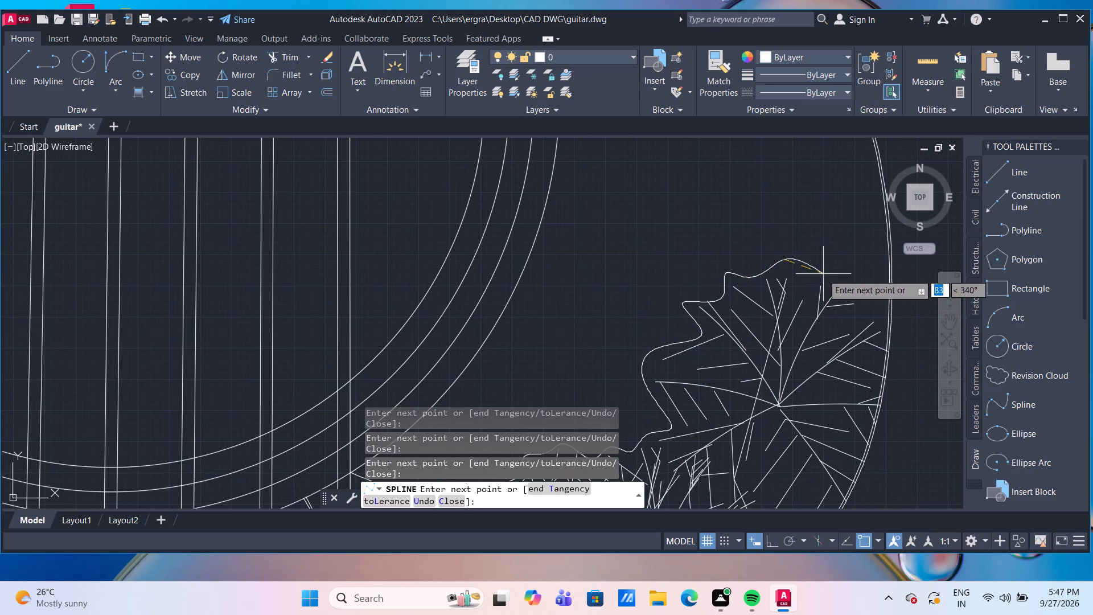
{"action": "left_click", "coordinate": [809, 278]}
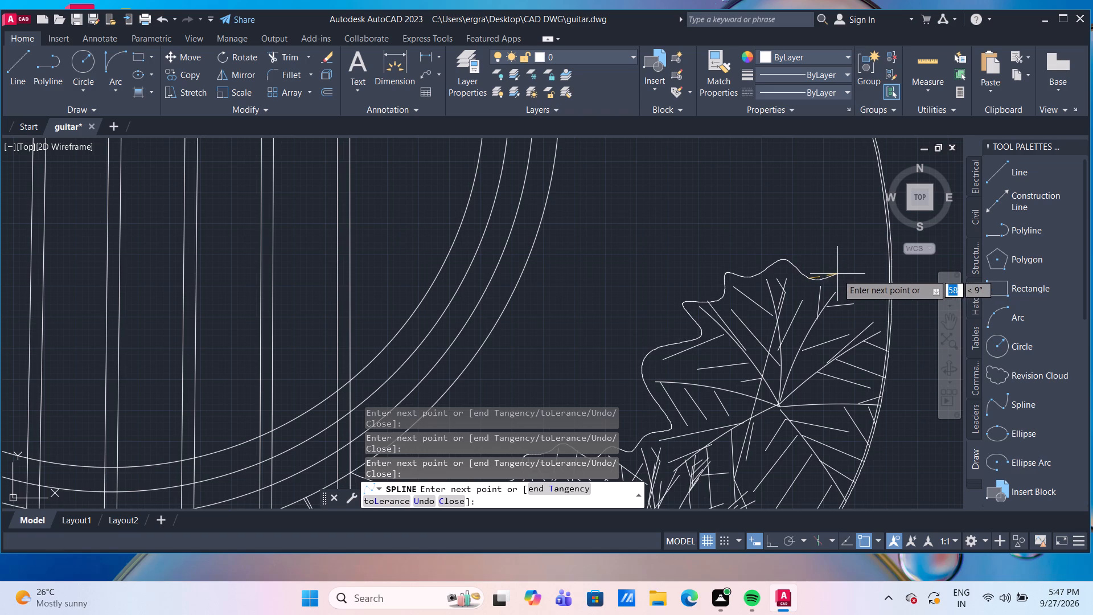
{"action": "left_click", "coordinate": [836, 271]}
{"action": "left_click", "coordinate": [853, 287]}
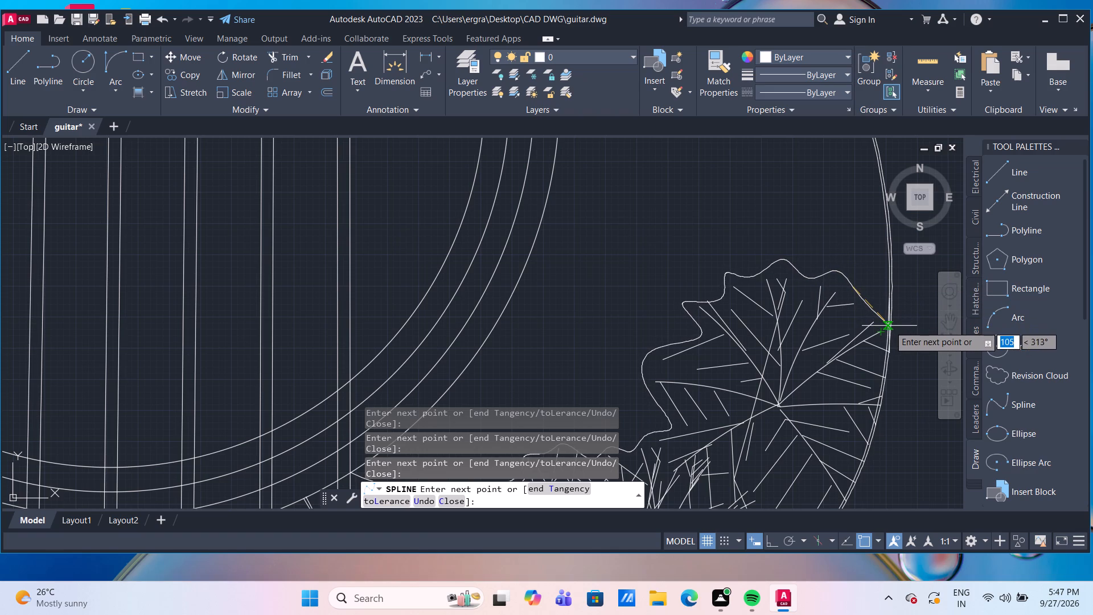
{"action": "left_click", "coordinate": [889, 326]}
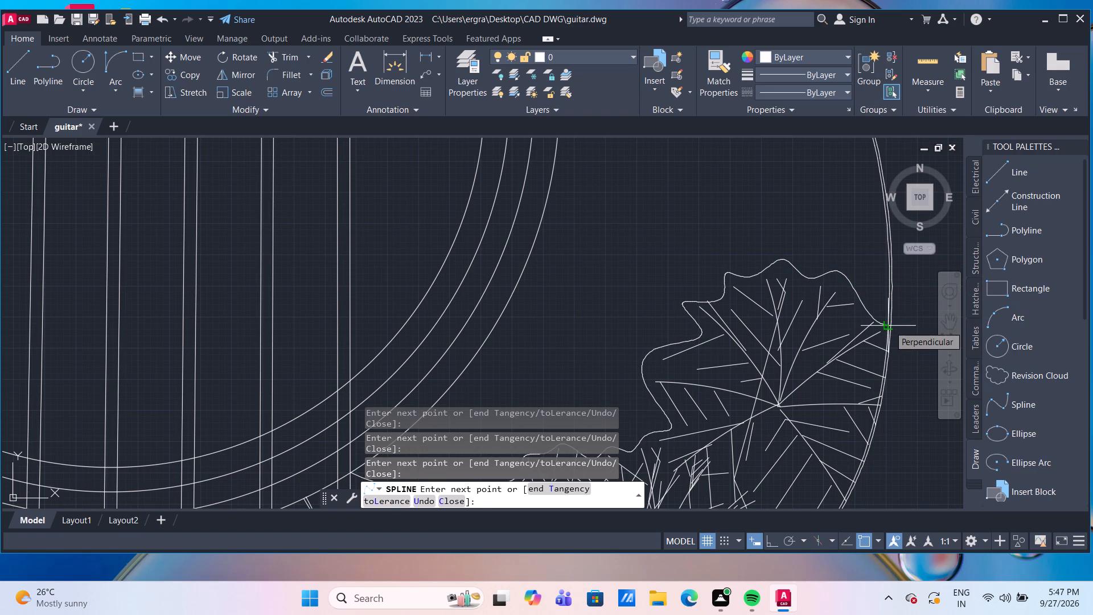
{"action": "key", "text": "Return"}
Fill the pickguard area above the wavy spline with a gradient from colour 0,0,0 to 38,38,39.
{"action": "scroll", "coordinate": [875, 321], "scroll_direction": "down", "scroll_amount": 3}
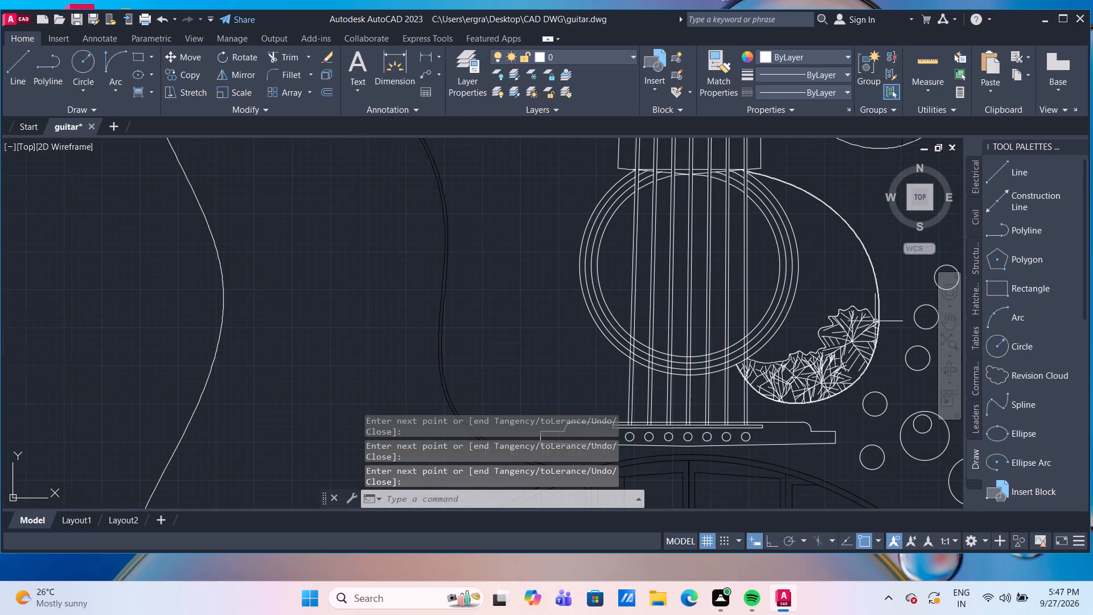
{"action": "middle_click_drag", "start_coordinate": [832, 284], "coordinate": [753, 267]}
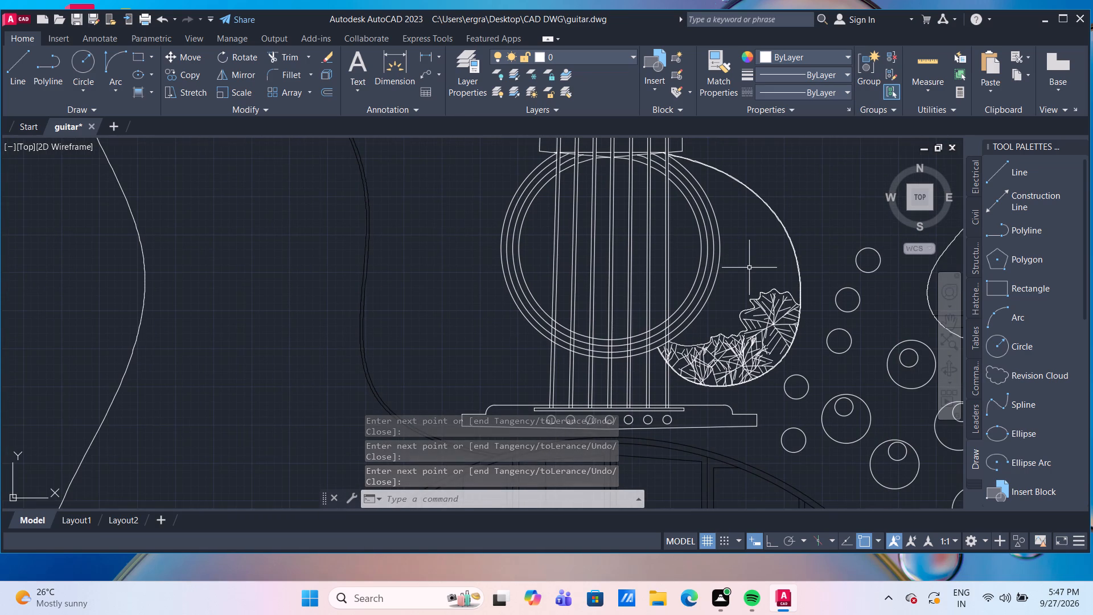
{"action": "scroll", "coordinate": [706, 177], "scroll_direction": "up", "scroll_amount": 3}
{"action": "scroll", "coordinate": [706, 177], "scroll_direction": "down", "scroll_amount": 1}
{"action": "middle_click_drag", "start_coordinate": [704, 261], "coordinate": [693, 343]}
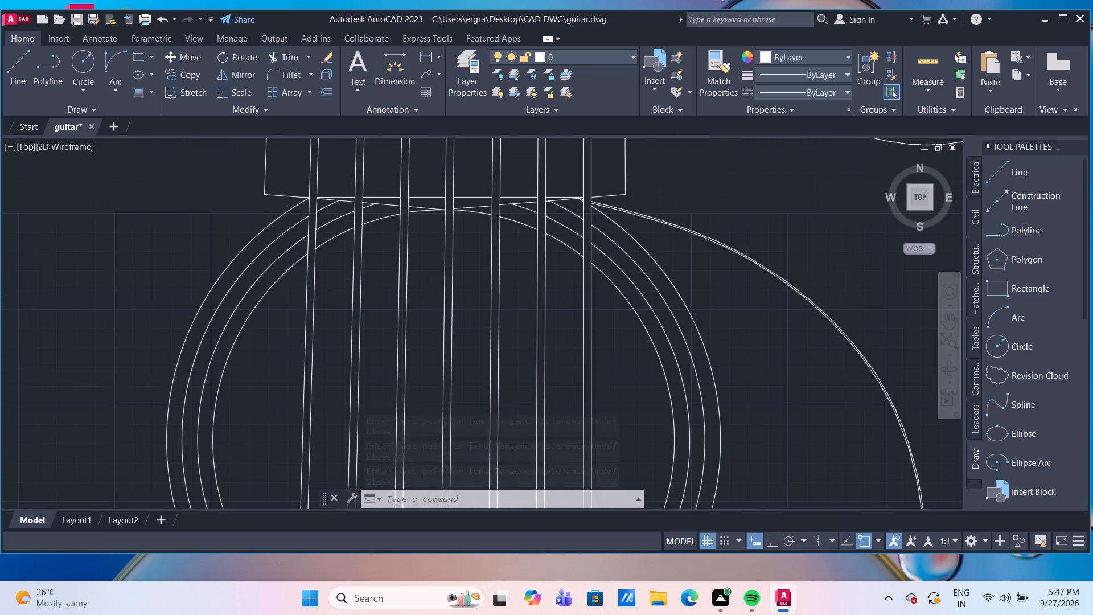
{"action": "middle_click_drag", "start_coordinate": [693, 343], "coordinate": [660, 281]}
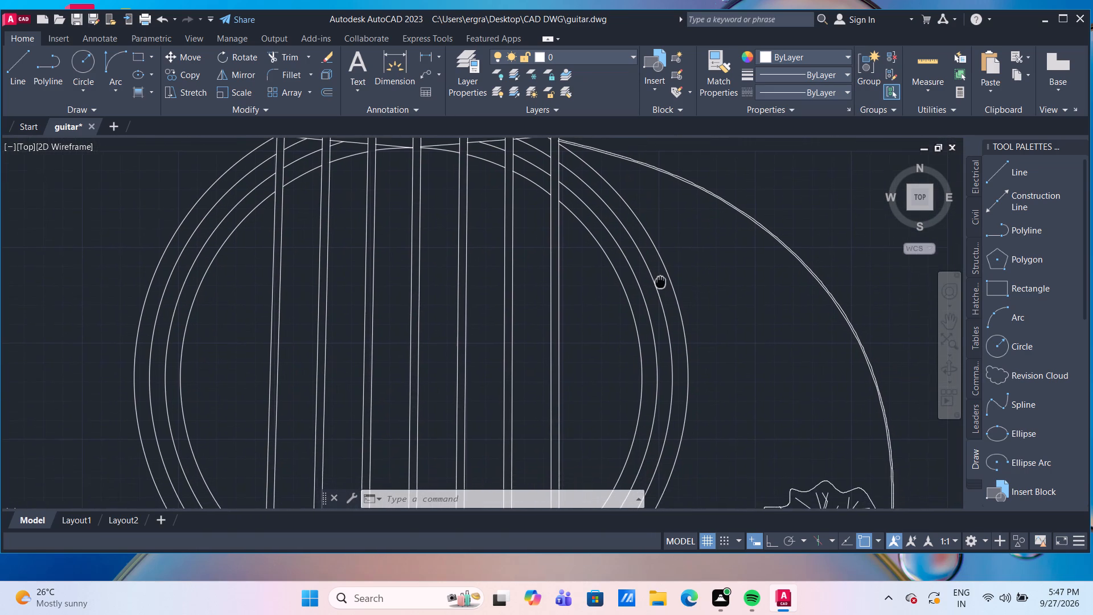
{"action": "middle_click_drag", "start_coordinate": [660, 281], "coordinate": [651, 261]}
{"action": "scroll", "coordinate": [651, 268], "scroll_direction": "down", "scroll_amount": 2}
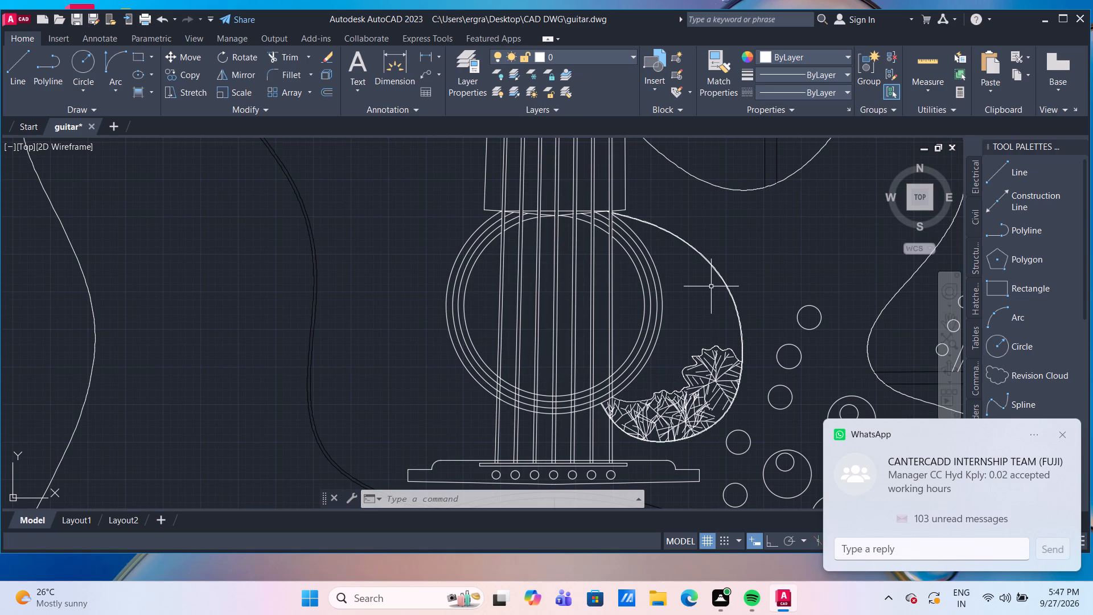
{"action": "middle_click_drag", "start_coordinate": [711, 286], "coordinate": [670, 241]}
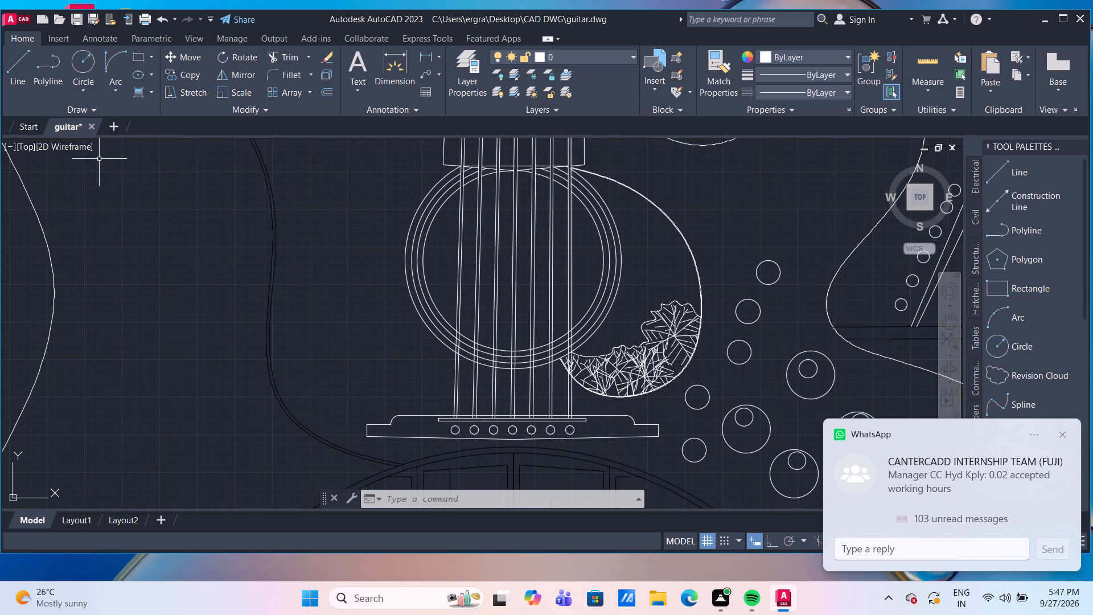
{"action": "left_click", "coordinate": [141, 91]}
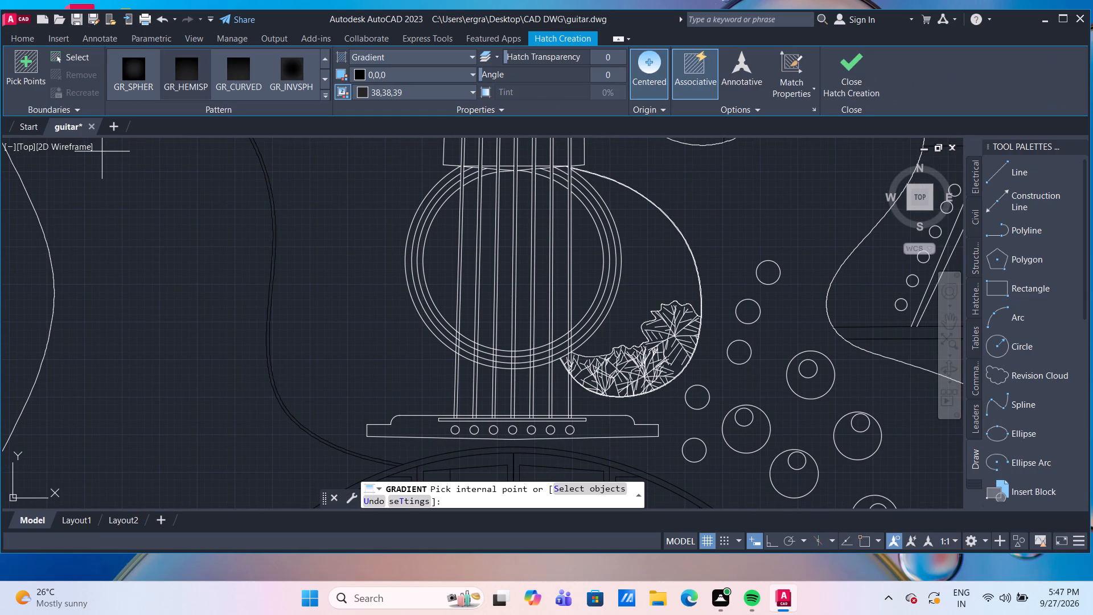
{"action": "left_click", "coordinate": [643, 244]}
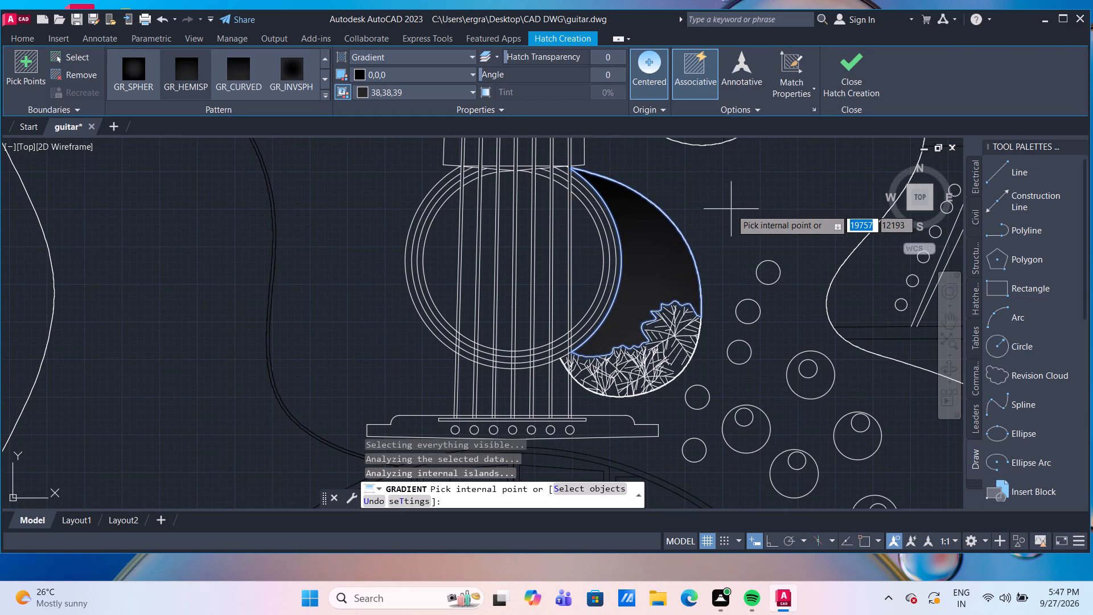
{"action": "key", "text": "Return"}
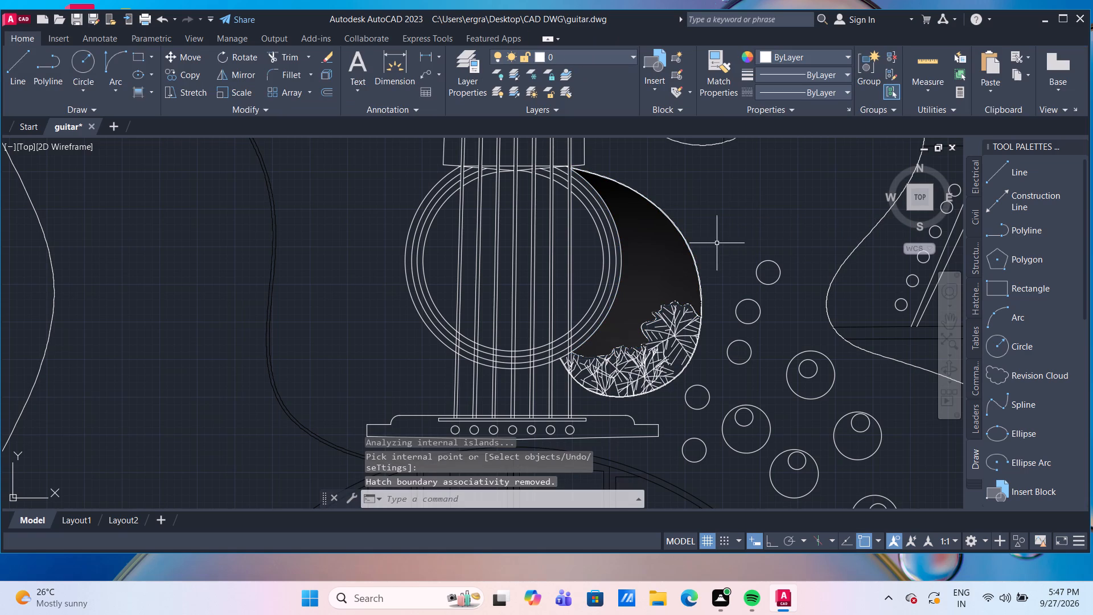
Start a solid hatch in black colour 250 and pick the gaps among the lower branches nearest the sound hole.
{"action": "middle_click_drag", "start_coordinate": [720, 288], "coordinate": [708, 224]}
{"action": "scroll", "coordinate": [617, 293], "scroll_direction": "up", "scroll_amount": 2}
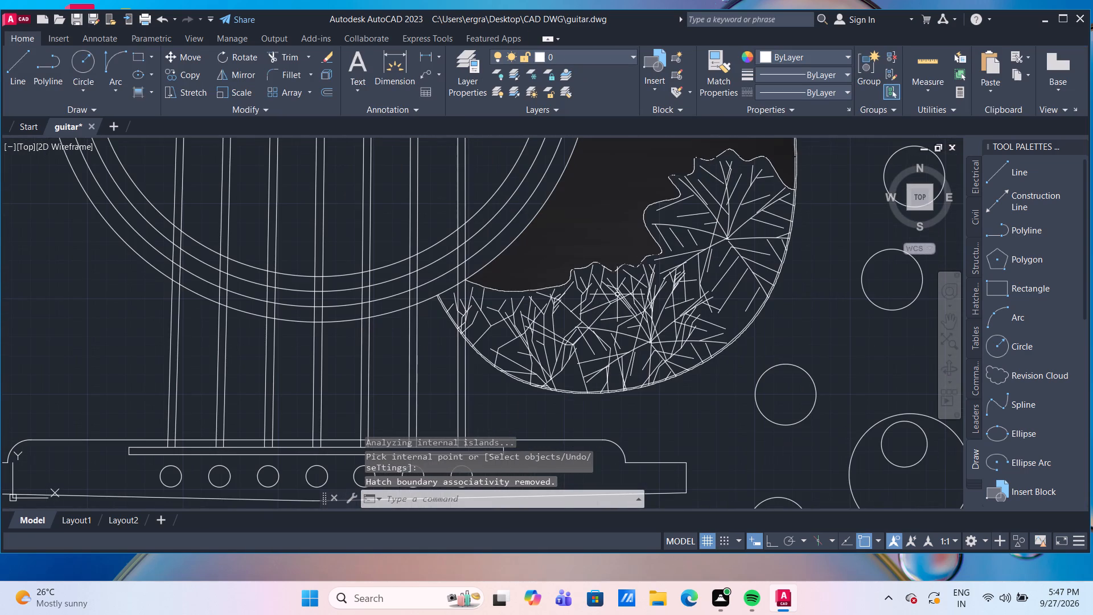
{"action": "middle_click_drag", "start_coordinate": [586, 341], "coordinate": [584, 305]}
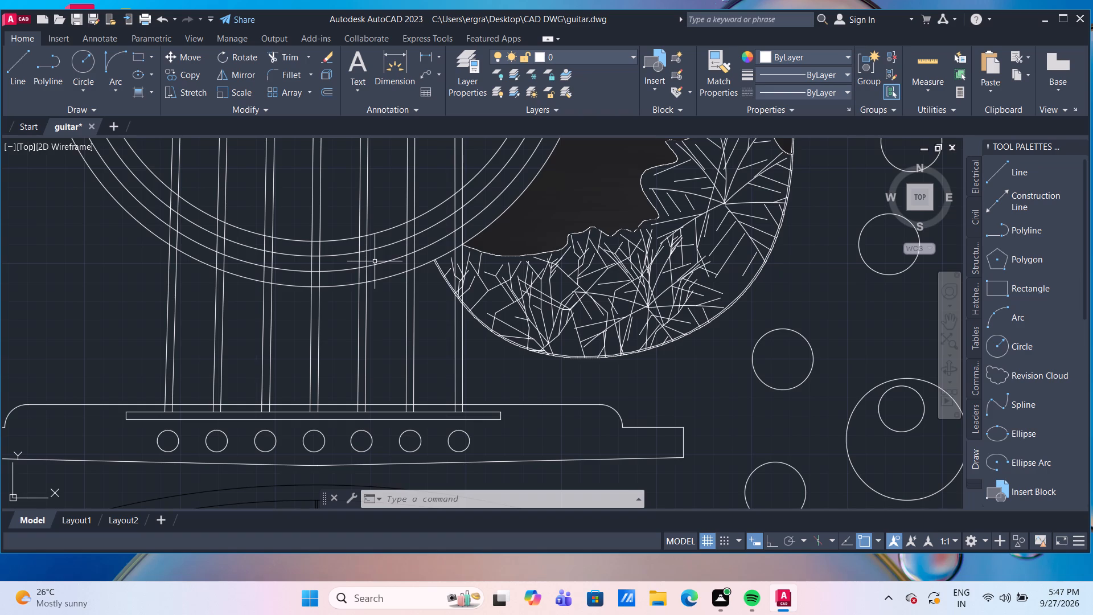
{"action": "left_click", "coordinate": [149, 94]}
{"action": "left_click", "coordinate": [148, 111]}
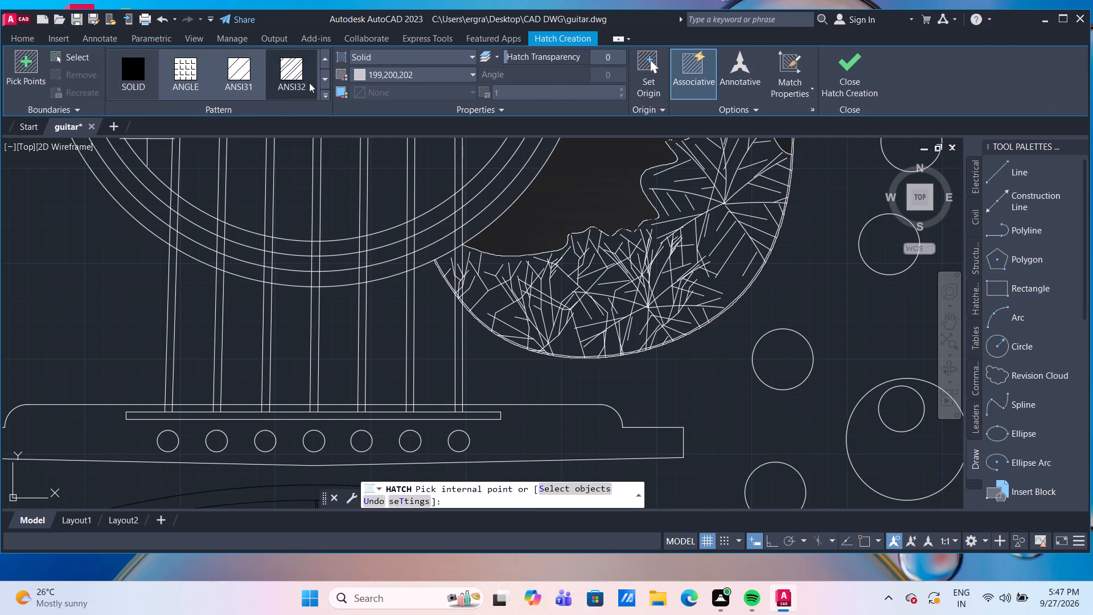
{"action": "left_click", "coordinate": [139, 75]}
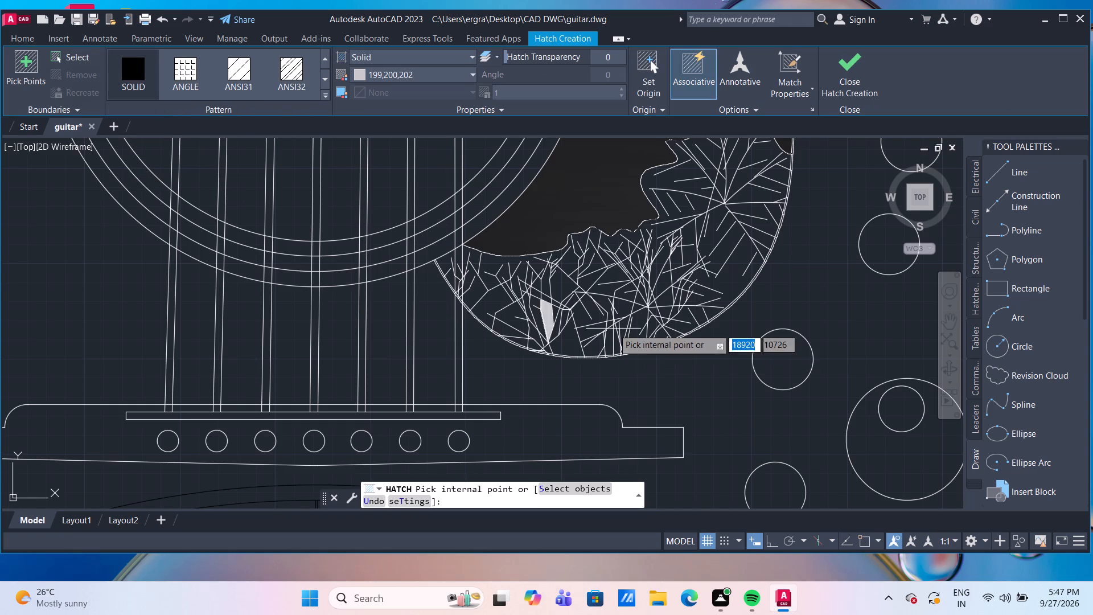
{"action": "left_click", "coordinate": [451, 72]}
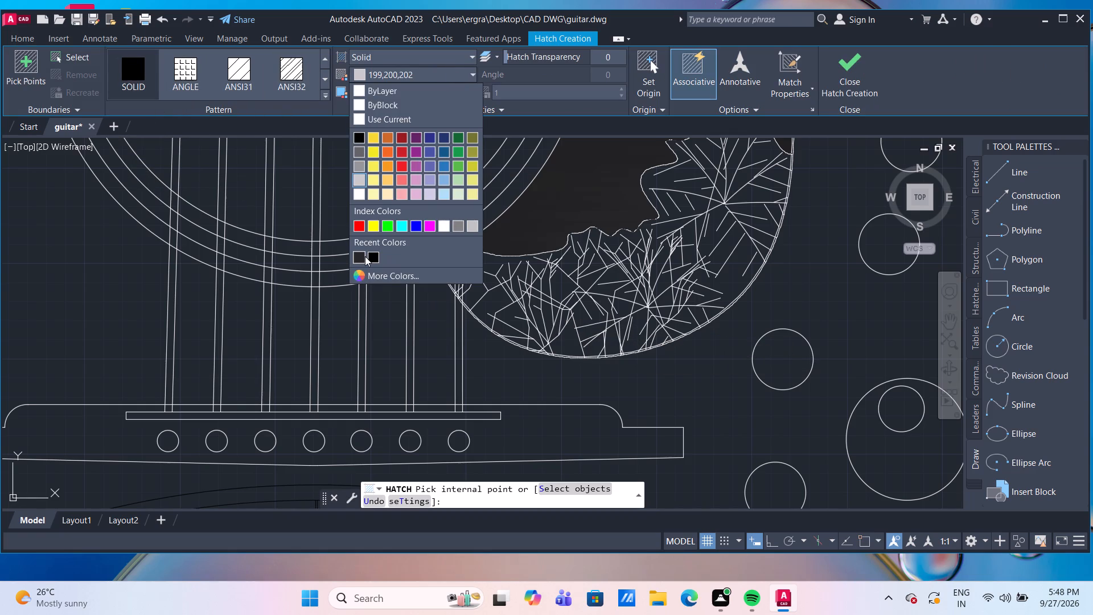
{"action": "left_click", "coordinate": [373, 255]}
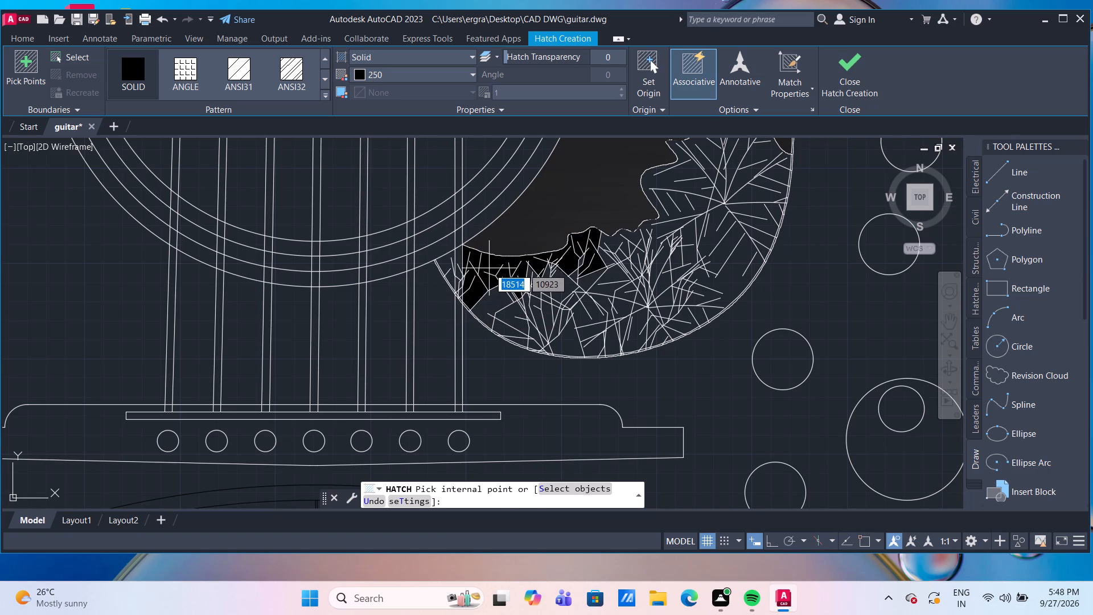
{"action": "left_click", "coordinate": [489, 268]}
{"action": "left_click", "coordinate": [486, 303]}
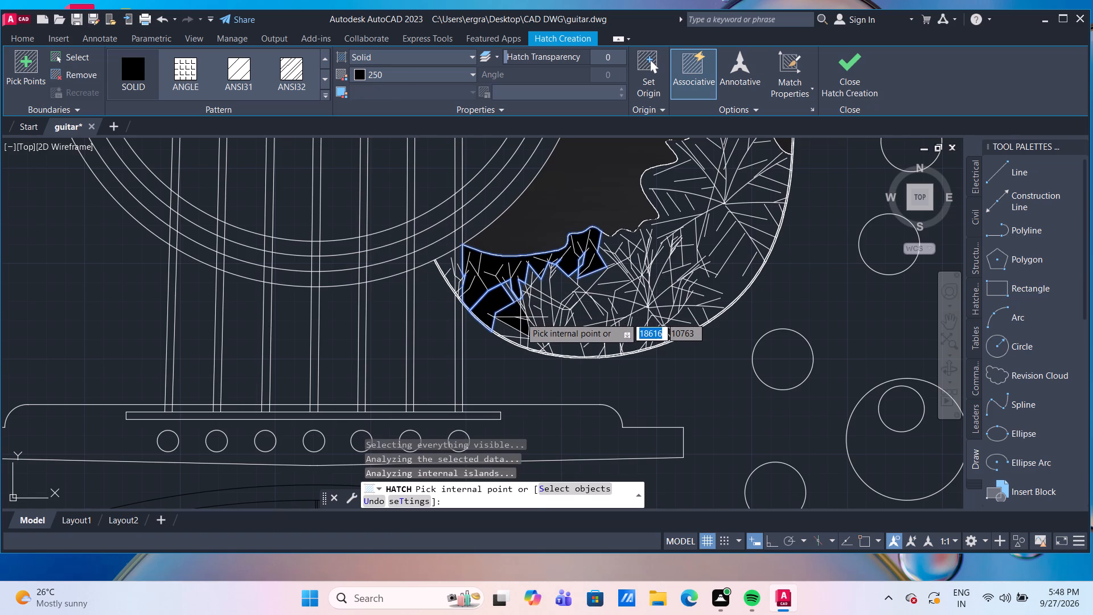
{"action": "left_click", "coordinate": [516, 310]}
{"action": "left_click", "coordinate": [560, 341]}
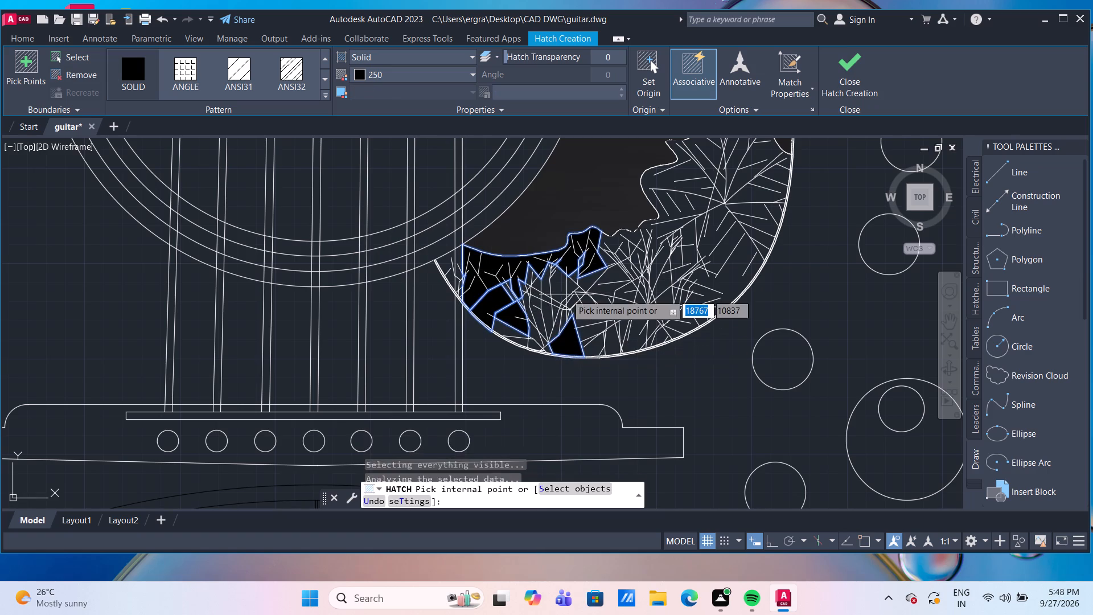
{"action": "left_click_drag", "start_coordinate": [558, 278], "coordinate": [558, 288]}
{"action": "left_click", "coordinate": [548, 318]}
{"action": "left_click_drag", "start_coordinate": [539, 310], "coordinate": [545, 311]}
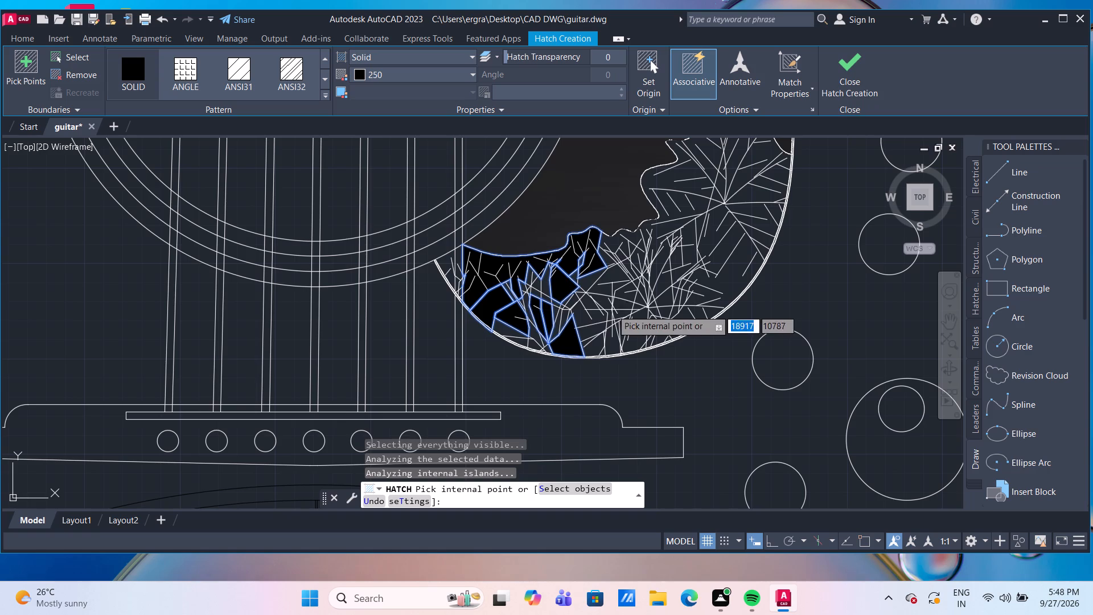
Continue the black solid hatch into the gaps among the middle lower branches and toward the upper cluster's underside.
{"action": "left_click", "coordinate": [603, 295]}
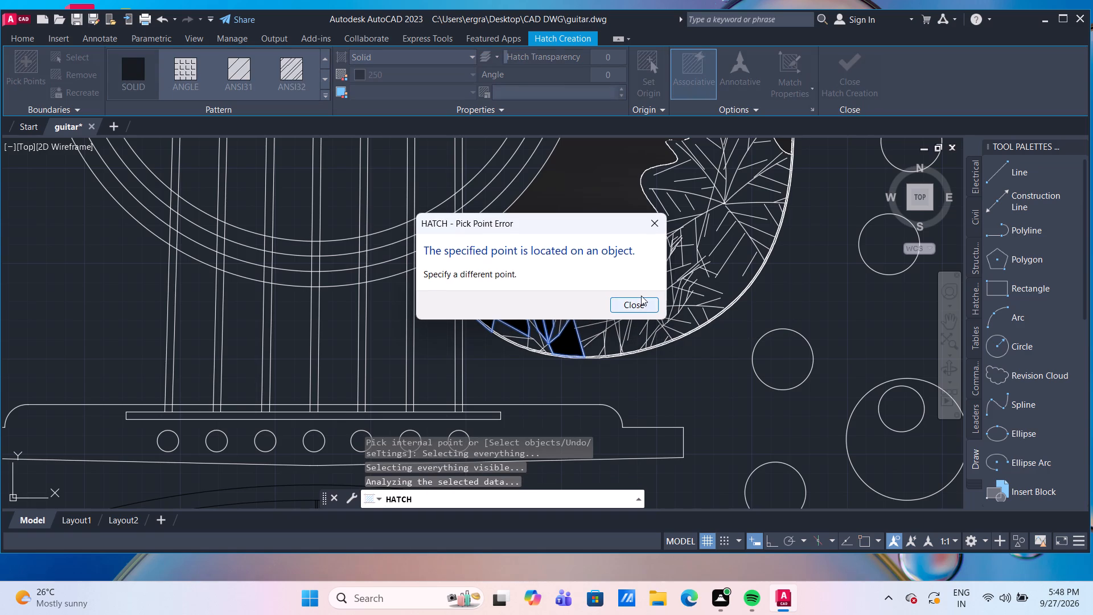
{"action": "left_click_drag", "start_coordinate": [641, 296], "coordinate": [641, 302]}
{"action": "left_click", "coordinate": [639, 305]}
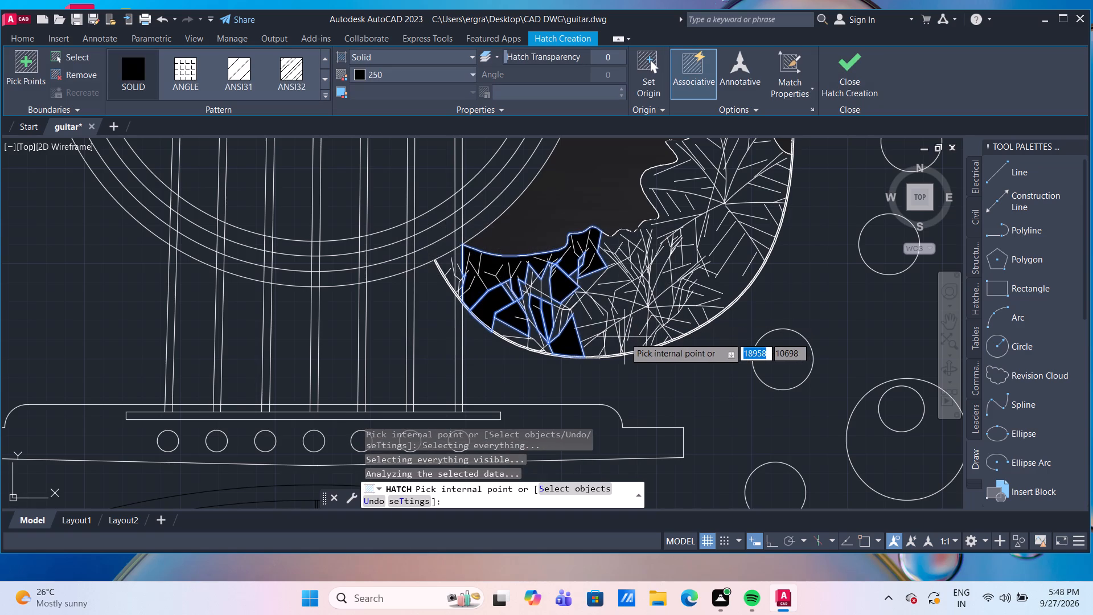
{"action": "left_click_drag", "start_coordinate": [609, 339], "coordinate": [609, 330]}
{"action": "left_click", "coordinate": [593, 309]}
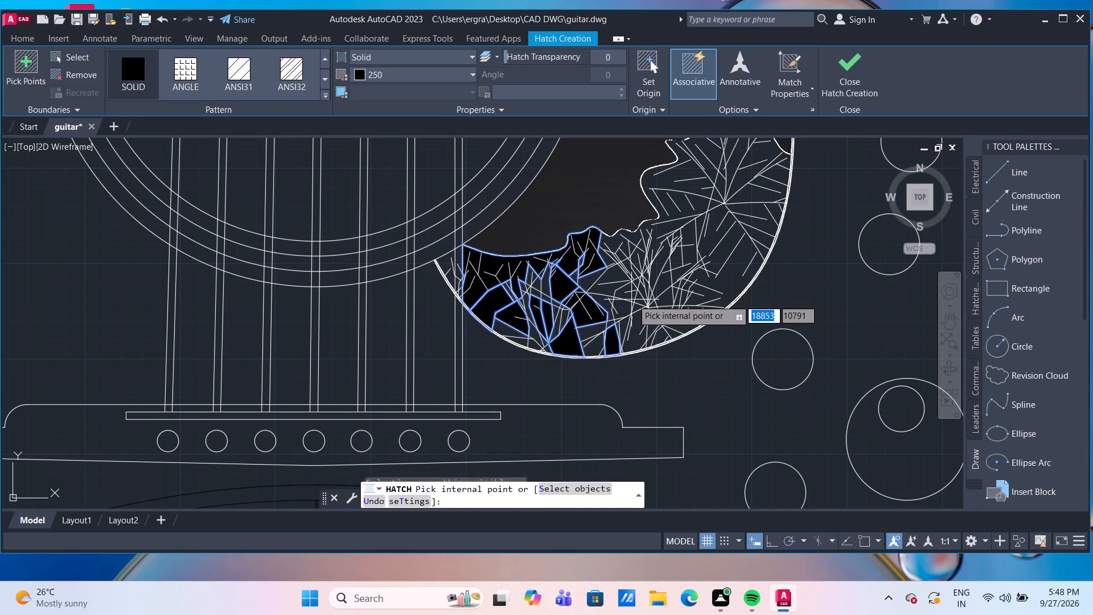
{"action": "left_click", "coordinate": [719, 257]}
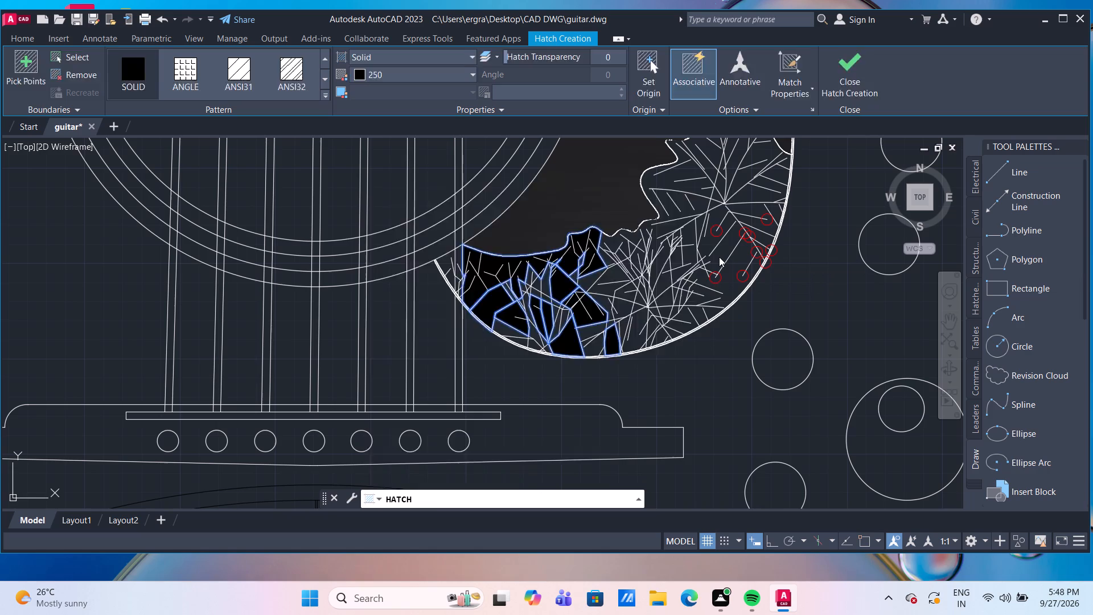
{"action": "left_click", "coordinate": [686, 333]}
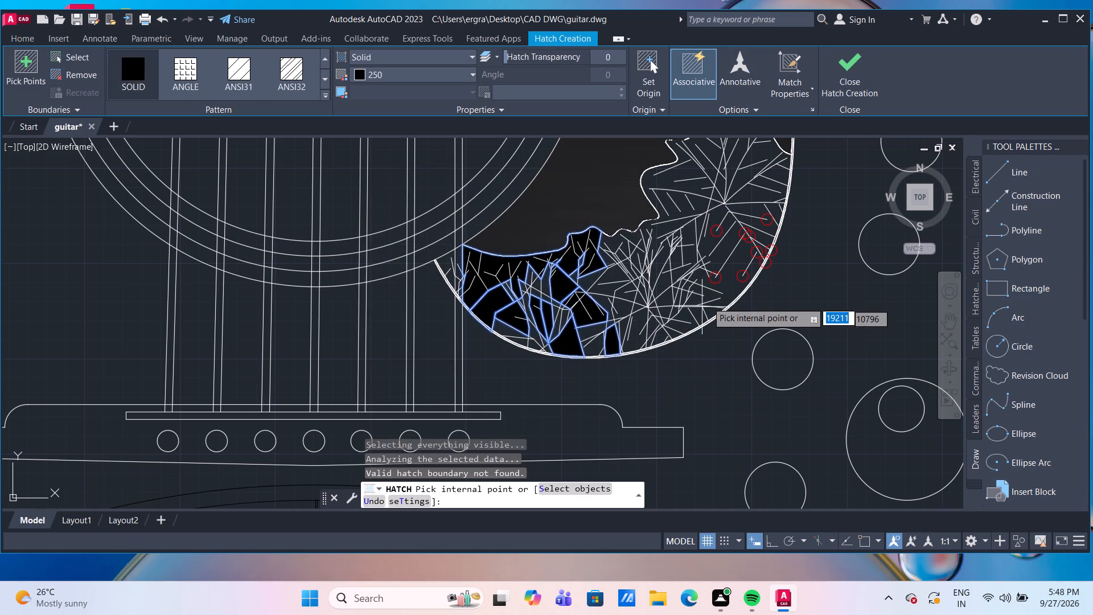
{"action": "left_click", "coordinate": [732, 280]}
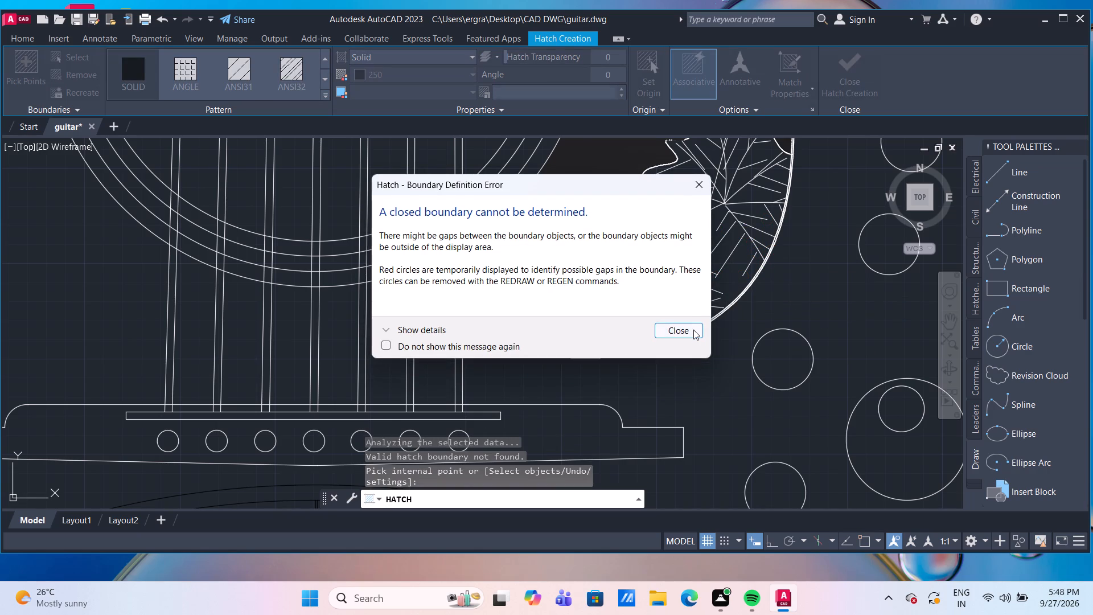
{"action": "left_click", "coordinate": [693, 329]}
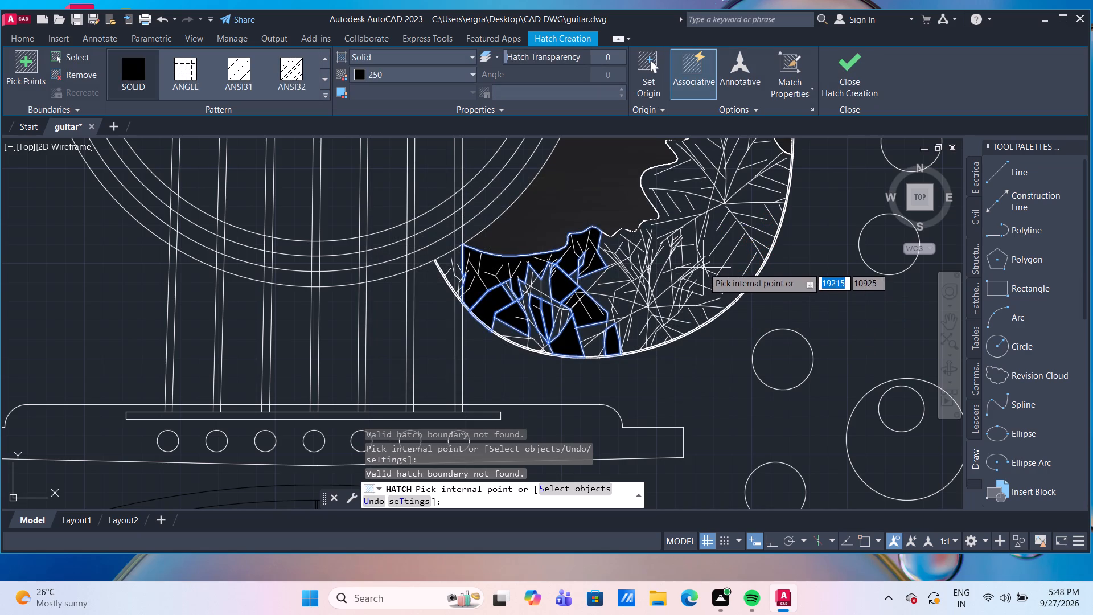
{"action": "left_click", "coordinate": [662, 286]}
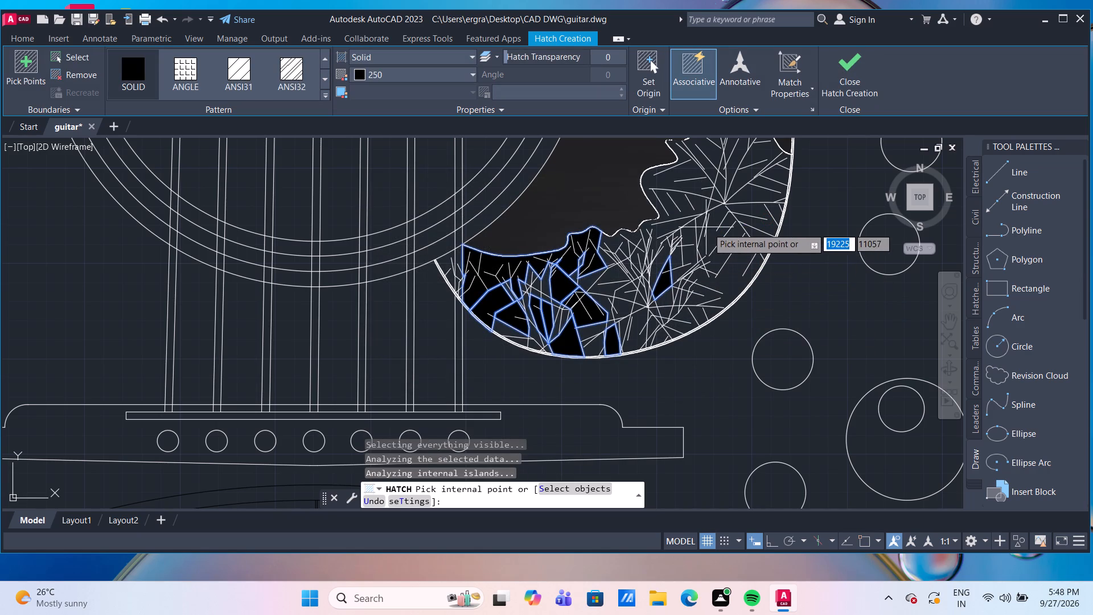
Try several gaps in the upper branch cluster with the black solid hatch, fill the wedge by the pickguard's curved edge, and end the hatch.
{"action": "left_click", "coordinate": [699, 204]}
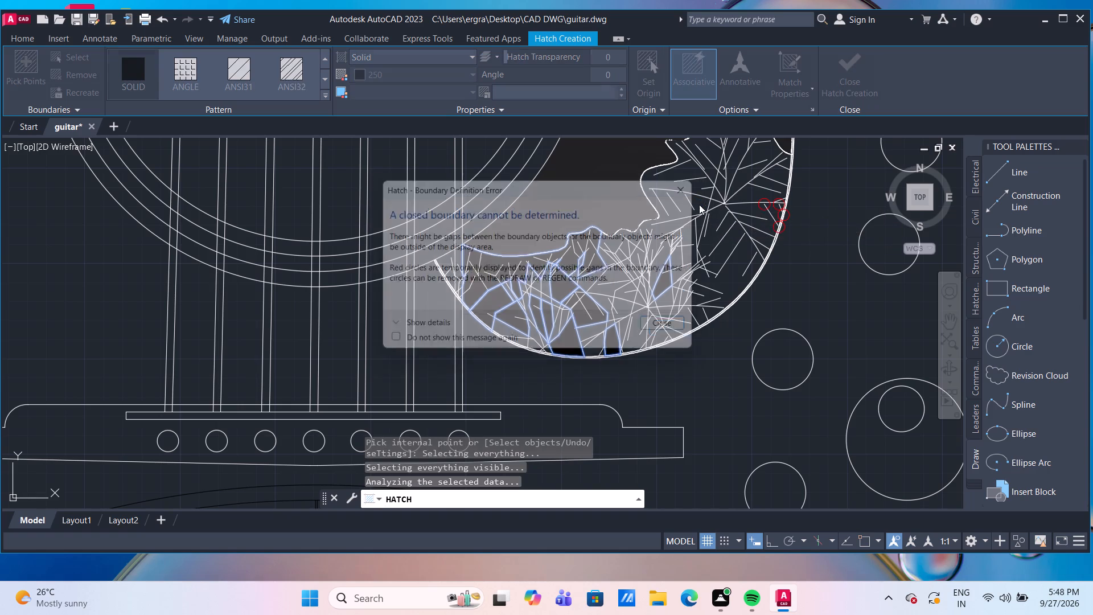
{"action": "left_click", "coordinate": [680, 329]}
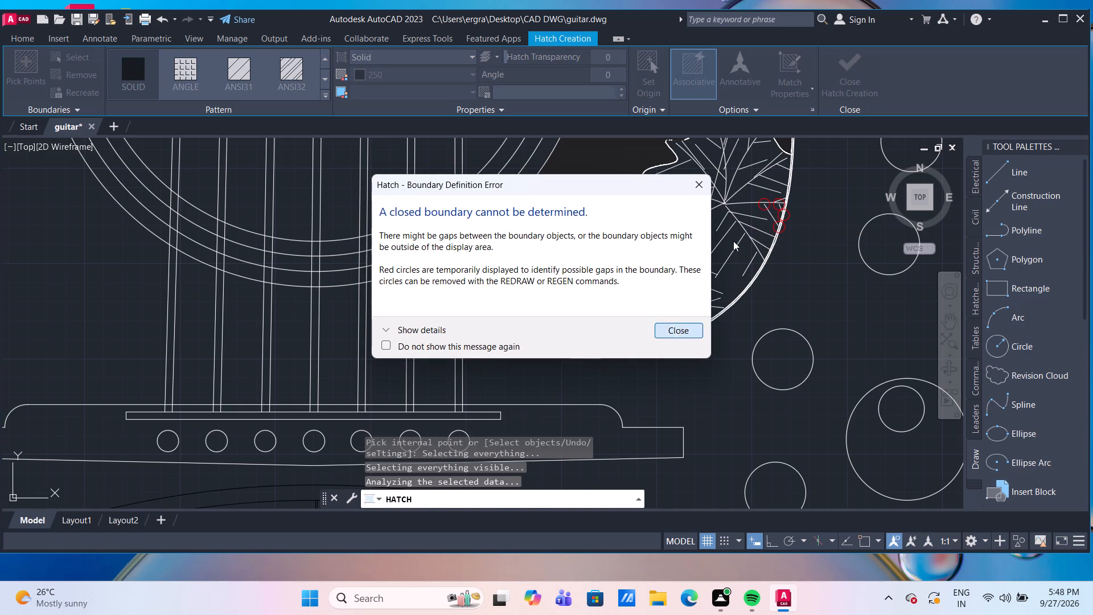
{"action": "middle_click_drag", "start_coordinate": [733, 240], "coordinate": [559, 313]}
{"action": "scroll", "coordinate": [733, 240], "scroll_direction": "down", "scroll_amount": 1}
{"action": "scroll", "coordinate": [558, 282], "scroll_direction": "up", "scroll_amount": 2}
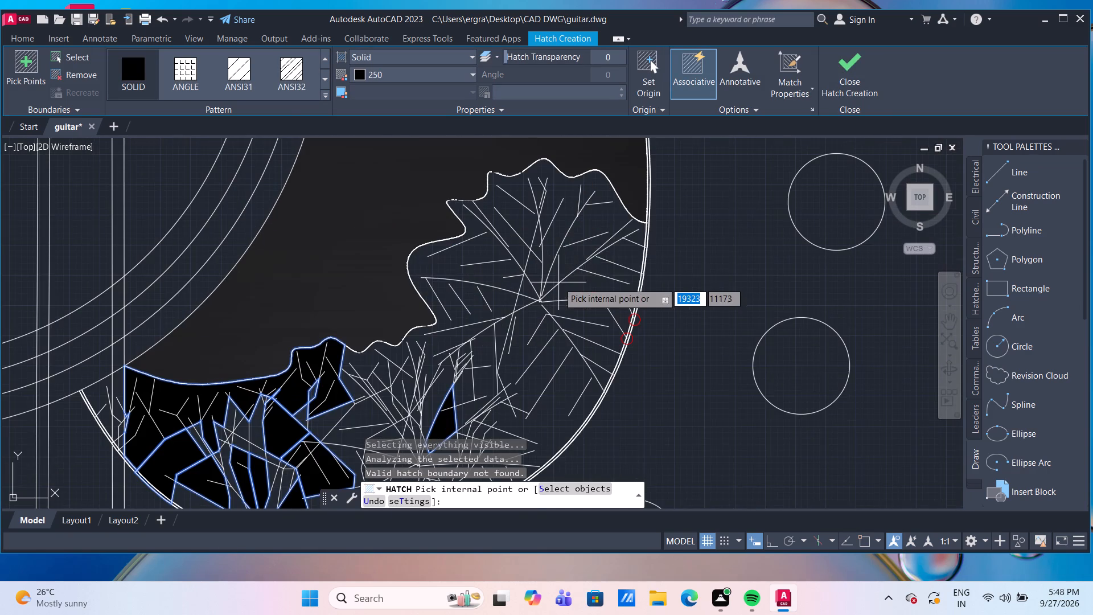
{"action": "left_click", "coordinate": [585, 223]}
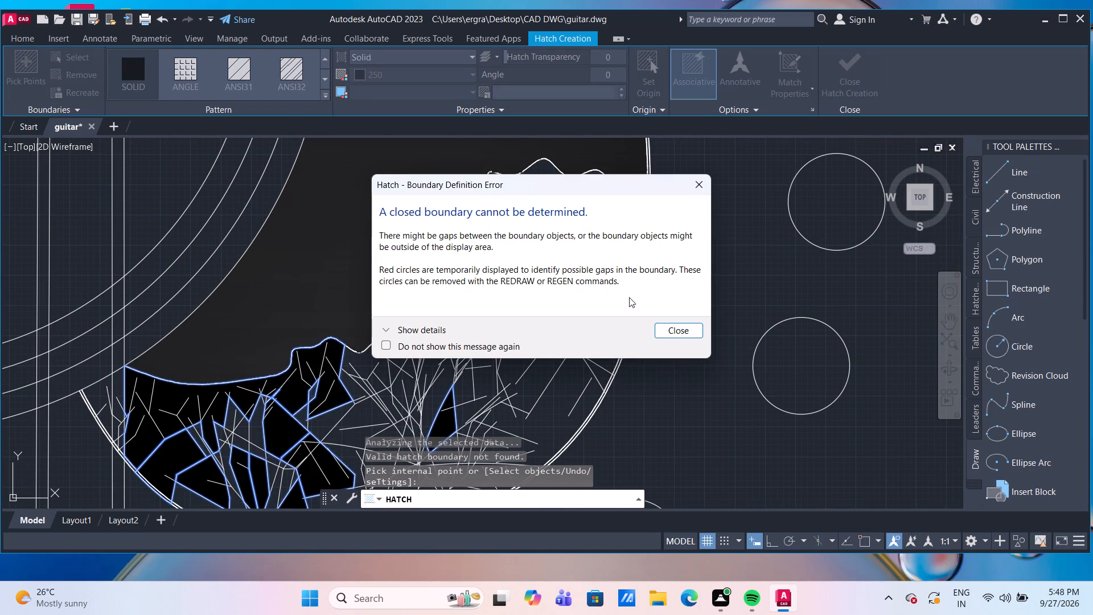
{"action": "left_click", "coordinate": [684, 329]}
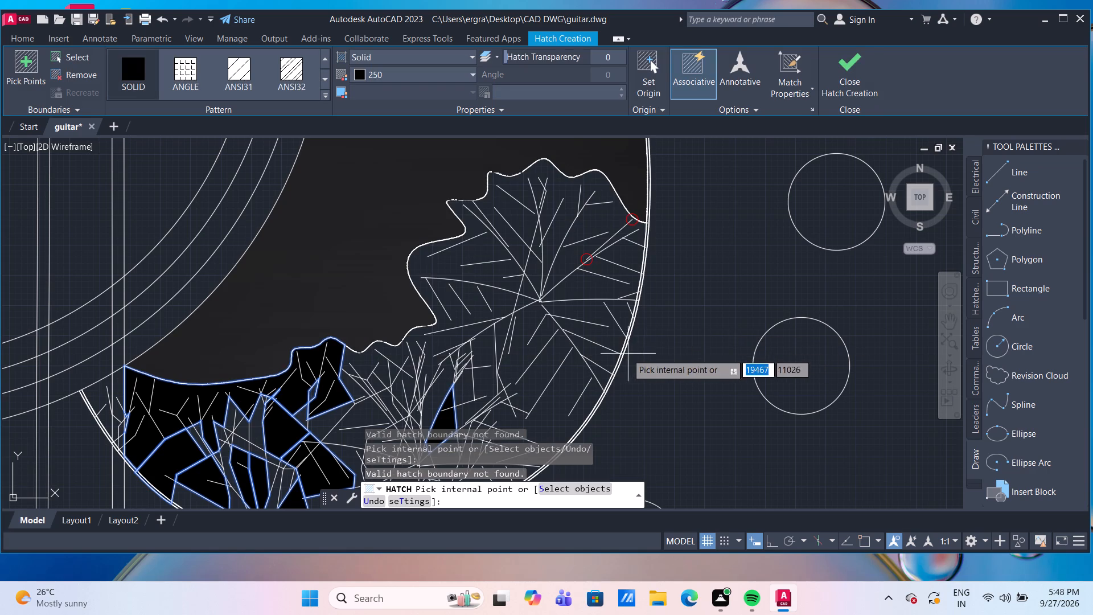
{"action": "left_click", "coordinate": [566, 294]}
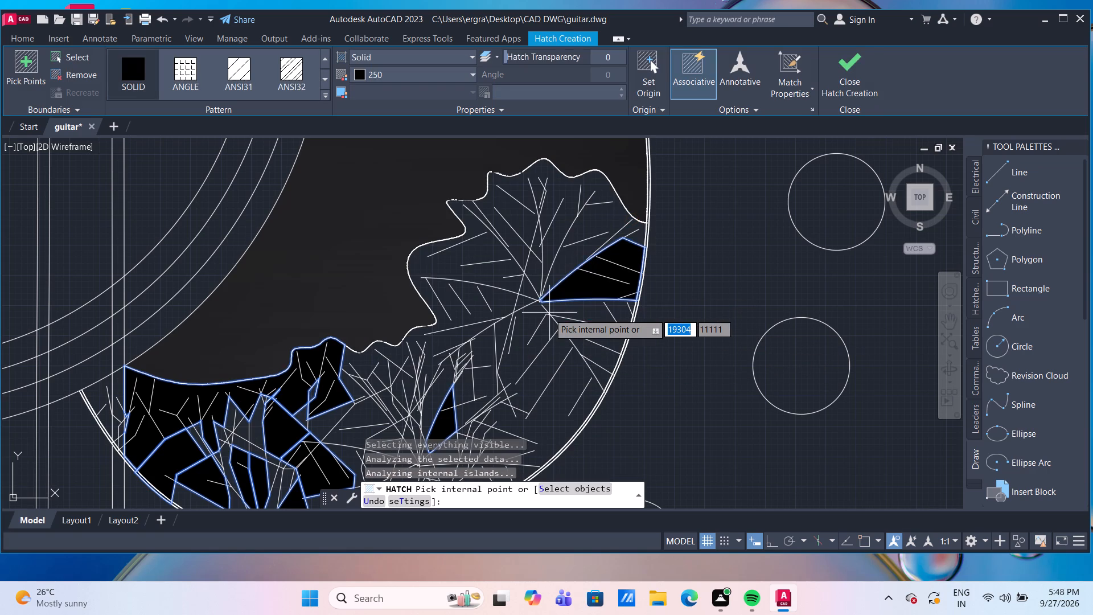
{"action": "left_click", "coordinate": [533, 317]}
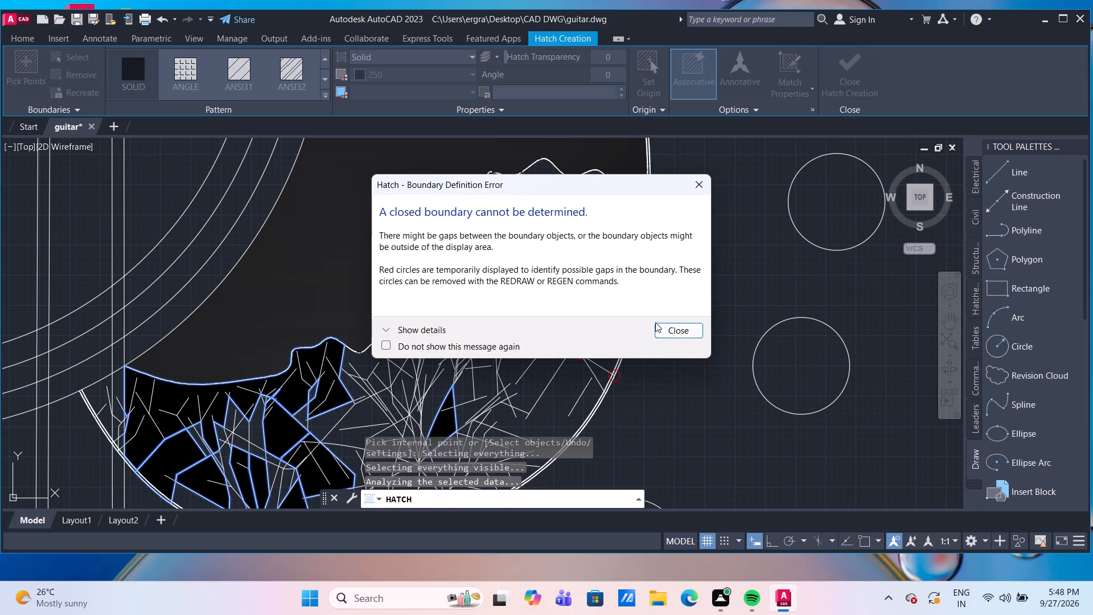
{"action": "left_click", "coordinate": [675, 331]}
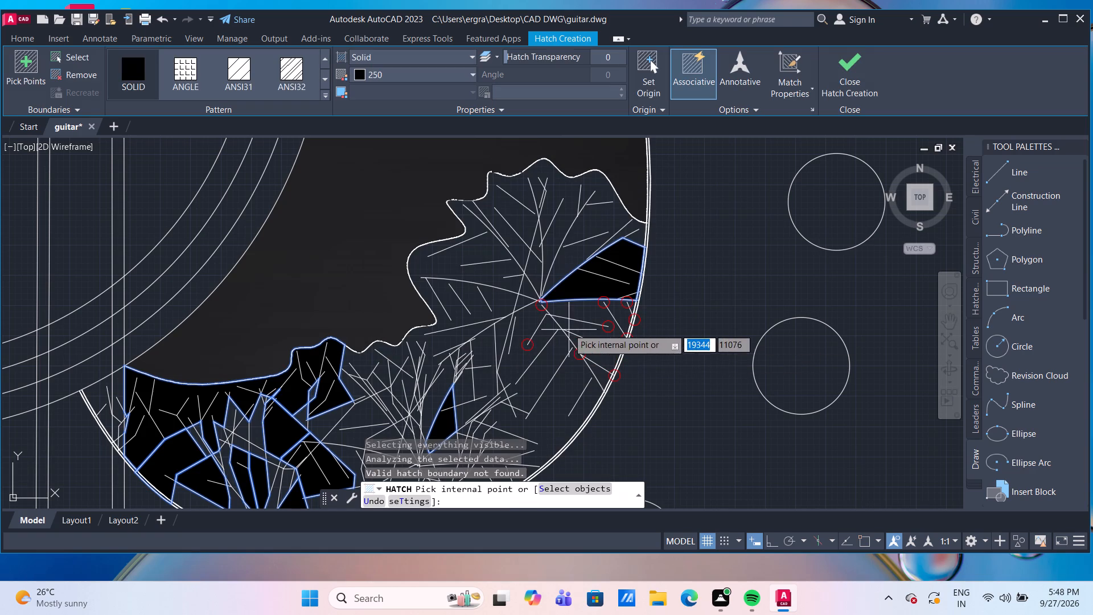
{"action": "left_click", "coordinate": [561, 256]}
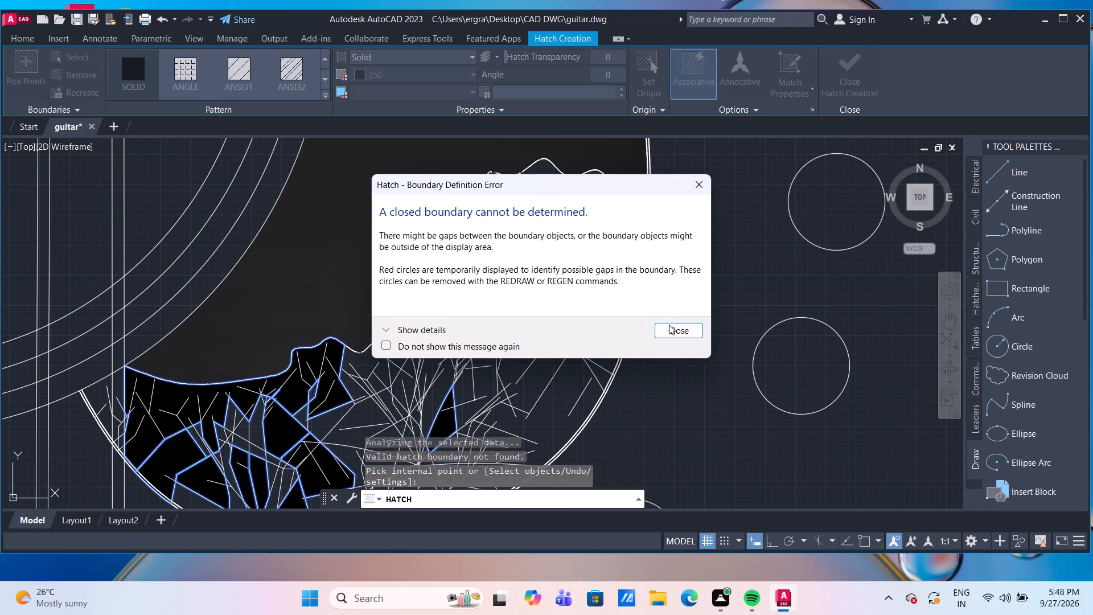
{"action": "left_click", "coordinate": [673, 327]}
{"action": "middle_click_drag", "start_coordinate": [539, 371], "coordinate": [520, 302]}
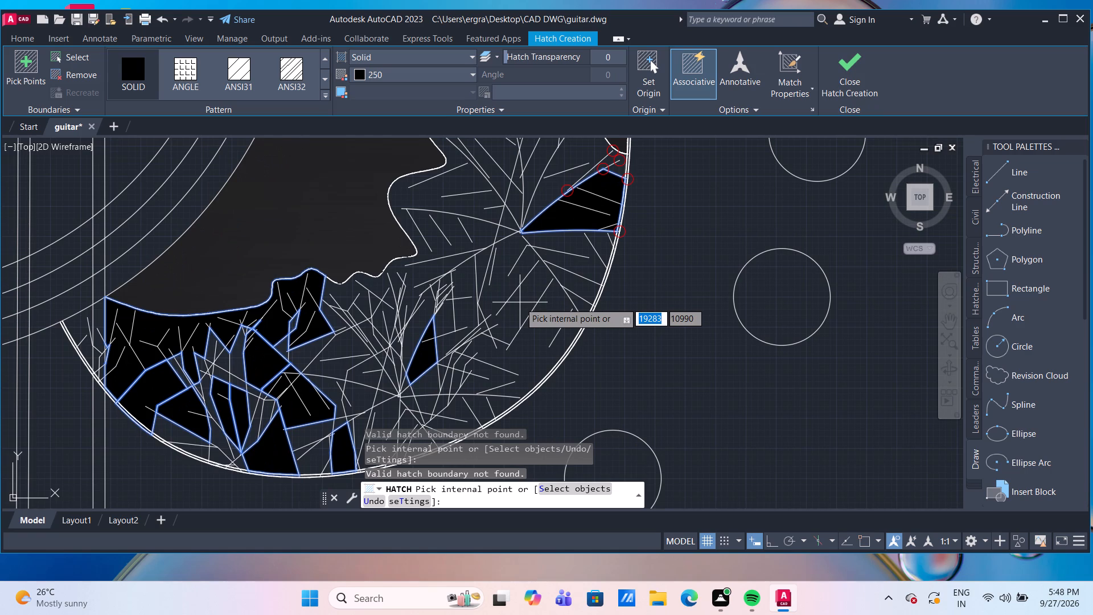
{"action": "key", "text": "Escape"}
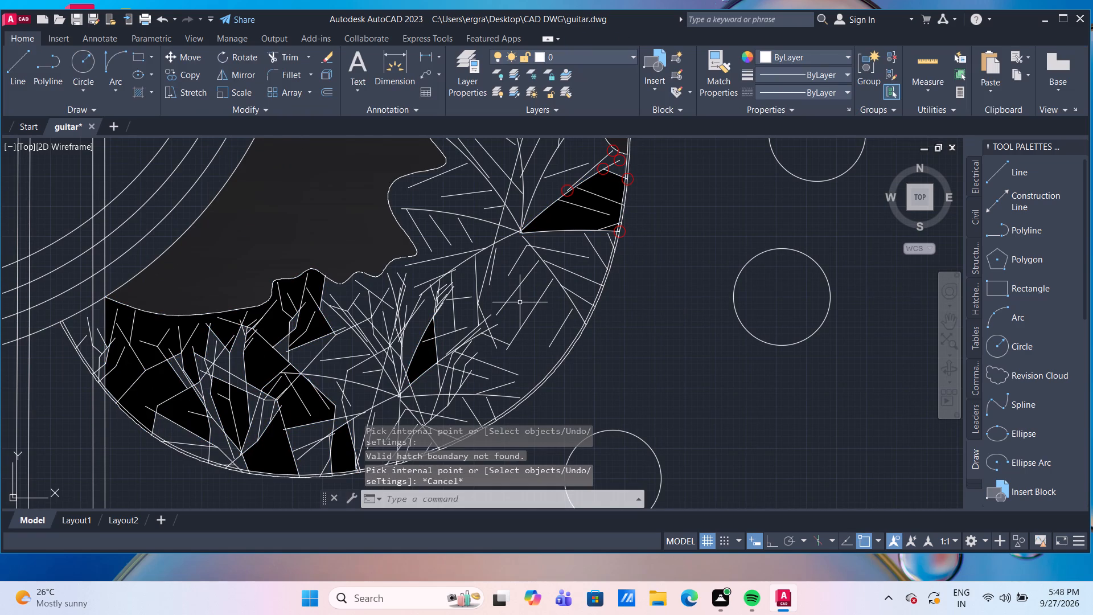
Fill the upper branch cluster, the area along the pickguard's outer curve and the gaps beside the lower cluster's hub with solid hatch in colour 250.
{"action": "left_click", "coordinate": [145, 90]}
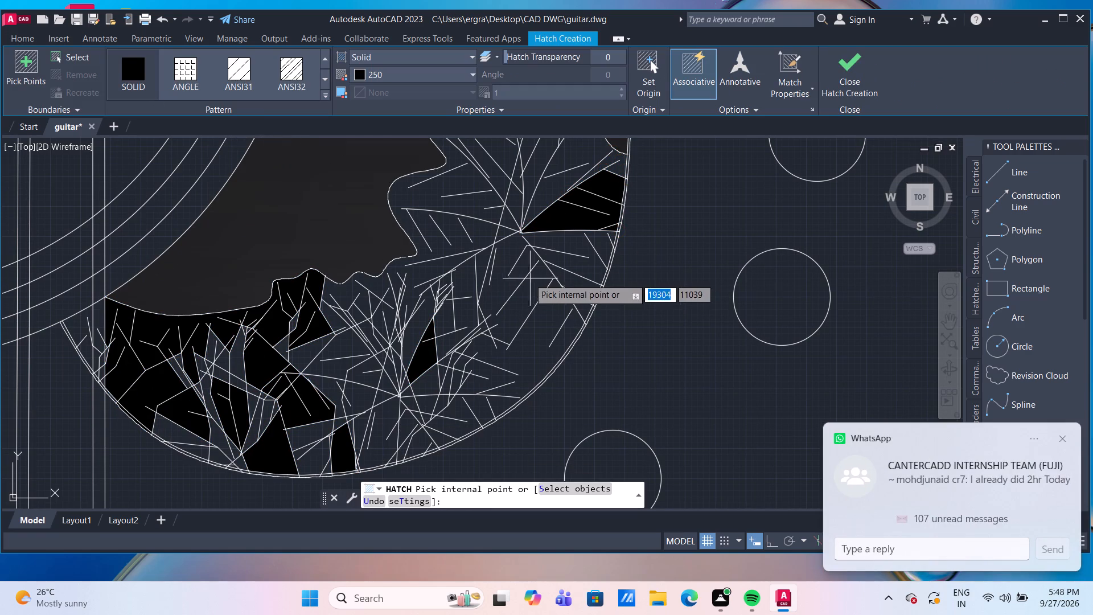
{"action": "left_click", "coordinate": [462, 205]}
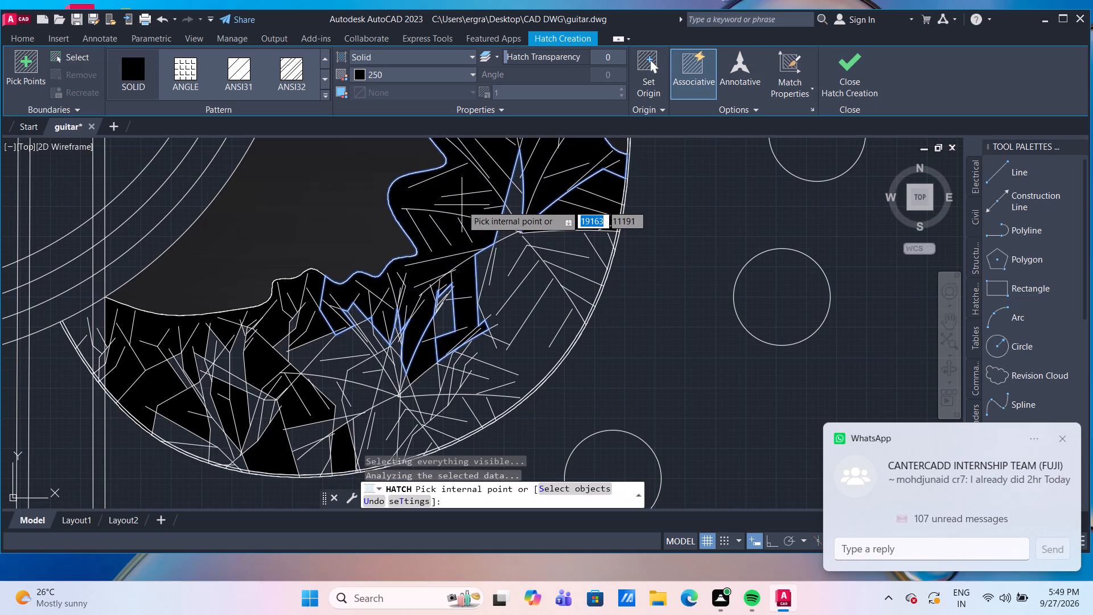
{"action": "left_click", "coordinate": [517, 313]}
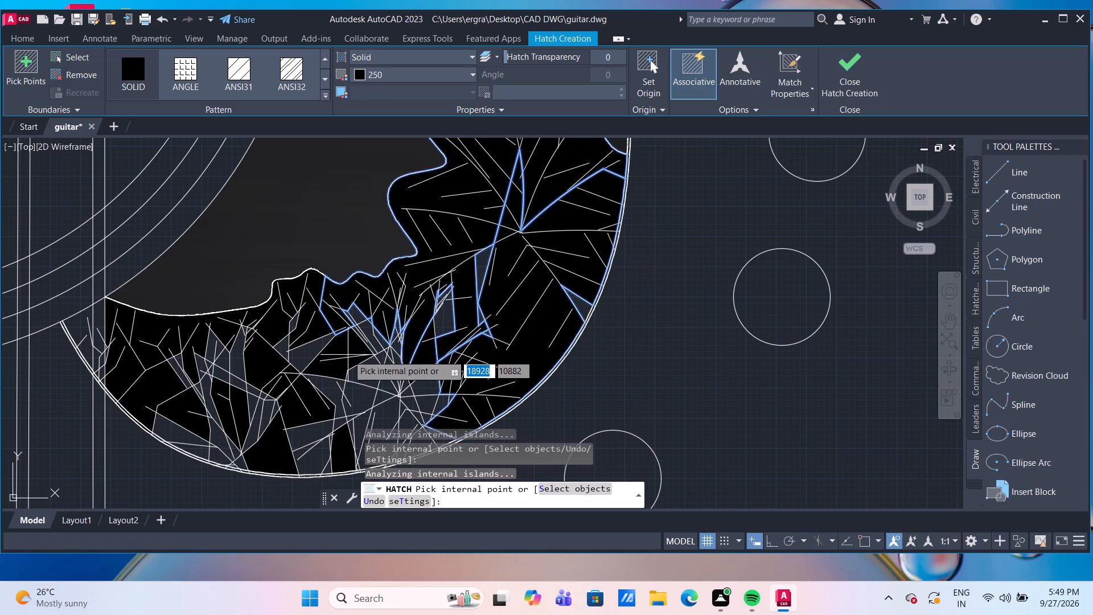
{"action": "left_click", "coordinate": [358, 395]}
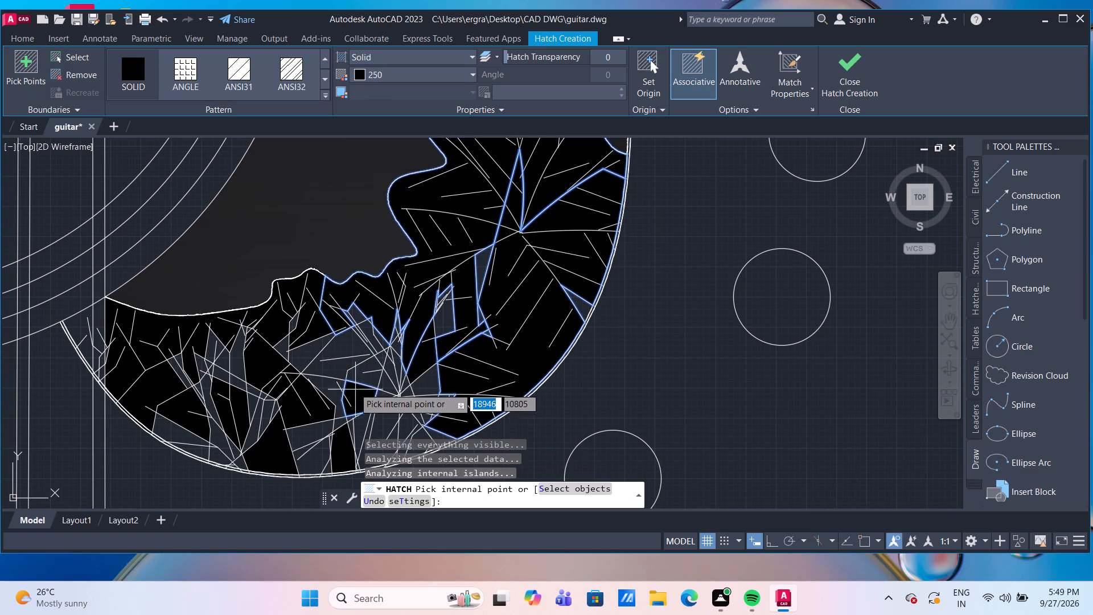
{"action": "left_click", "coordinate": [338, 368]}
{"action": "left_click", "coordinate": [306, 349]}
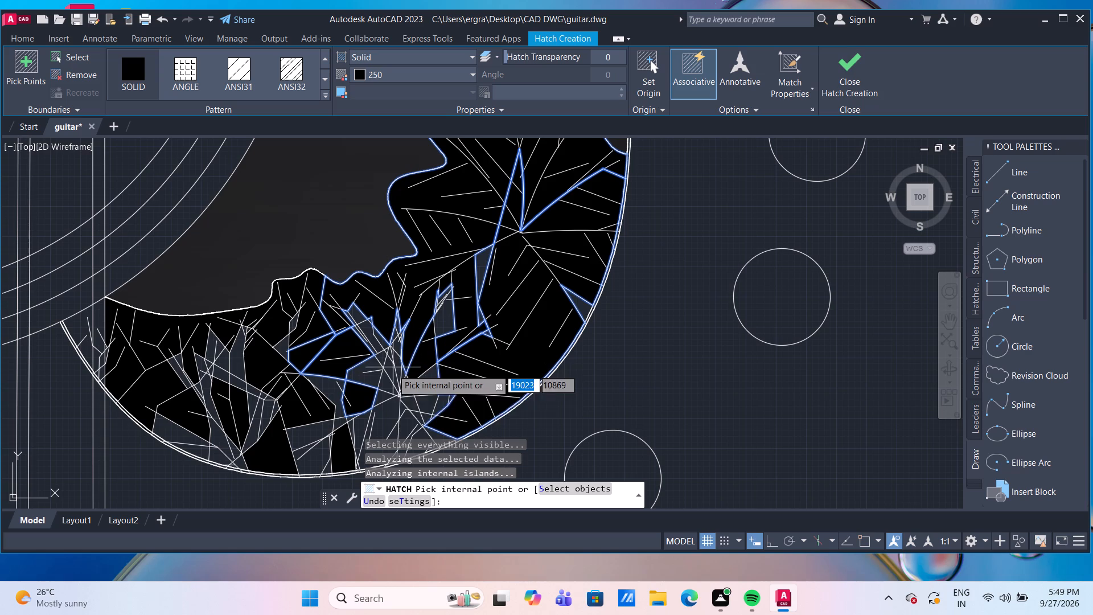
{"action": "left_click", "coordinate": [389, 416]}
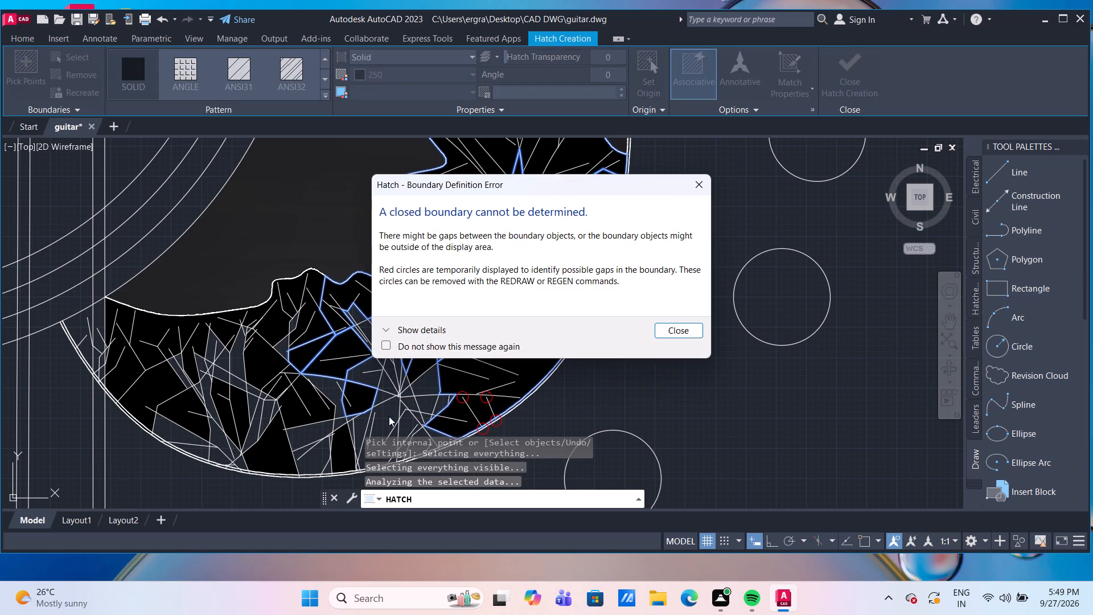
{"action": "left_click", "coordinate": [679, 330]}
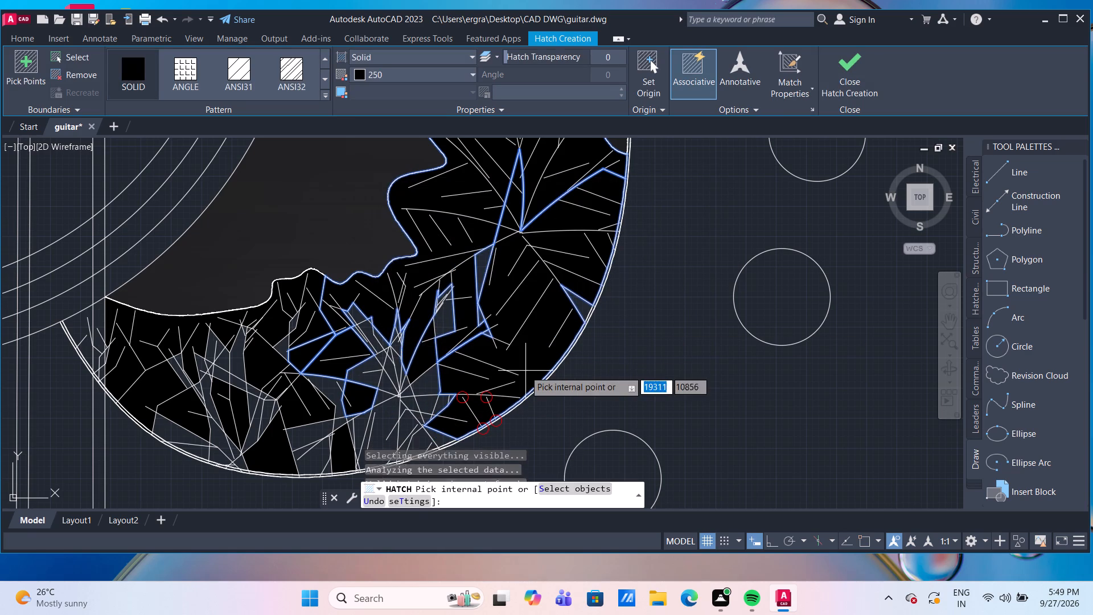
{"action": "key", "text": "Escape"}
Start another solid hatch in colour 250 and fill two unfilled gaps along the pickguard's bottom edge.
{"action": "scroll", "coordinate": [456, 378], "scroll_direction": "down", "scroll_amount": 2}
{"action": "scroll", "coordinate": [434, 418], "scroll_direction": "up", "scroll_amount": 1}
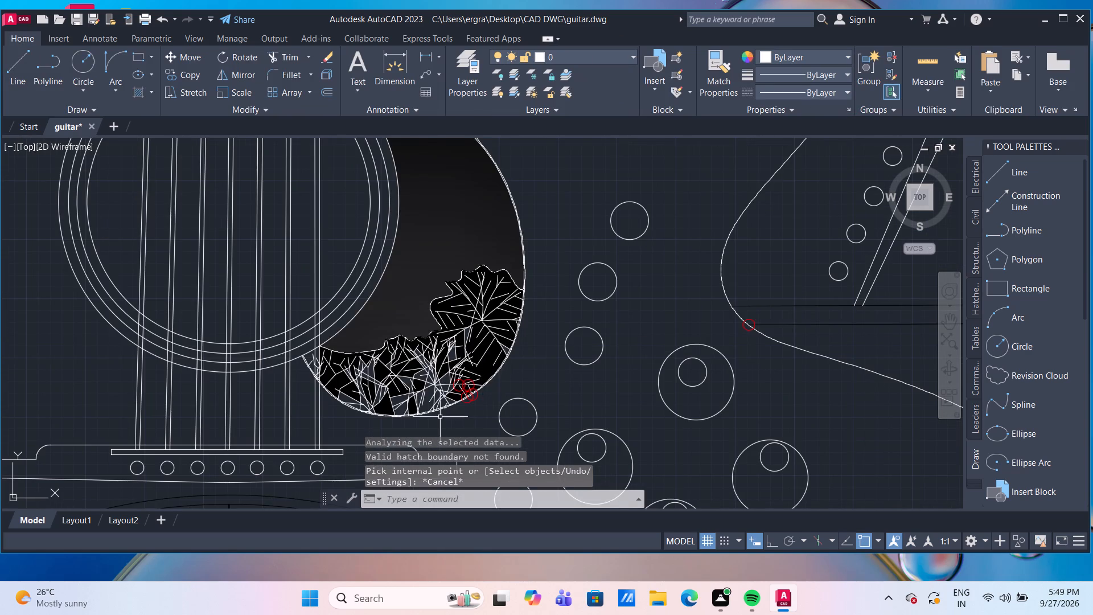
{"action": "scroll", "coordinate": [438, 418], "scroll_direction": "up", "scroll_amount": 1}
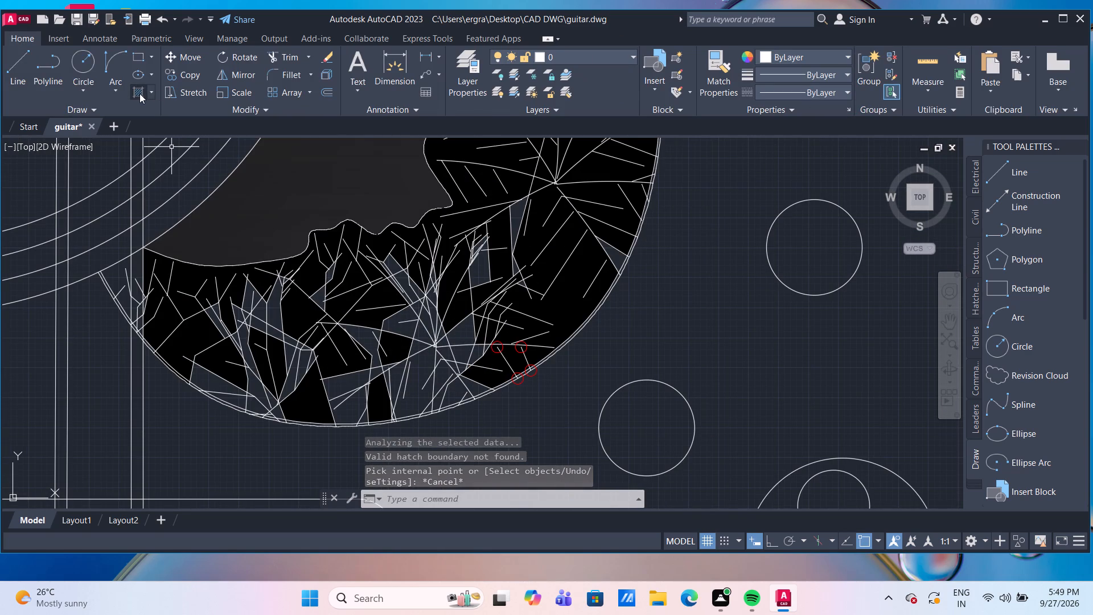
{"action": "left_click", "coordinate": [139, 93]}
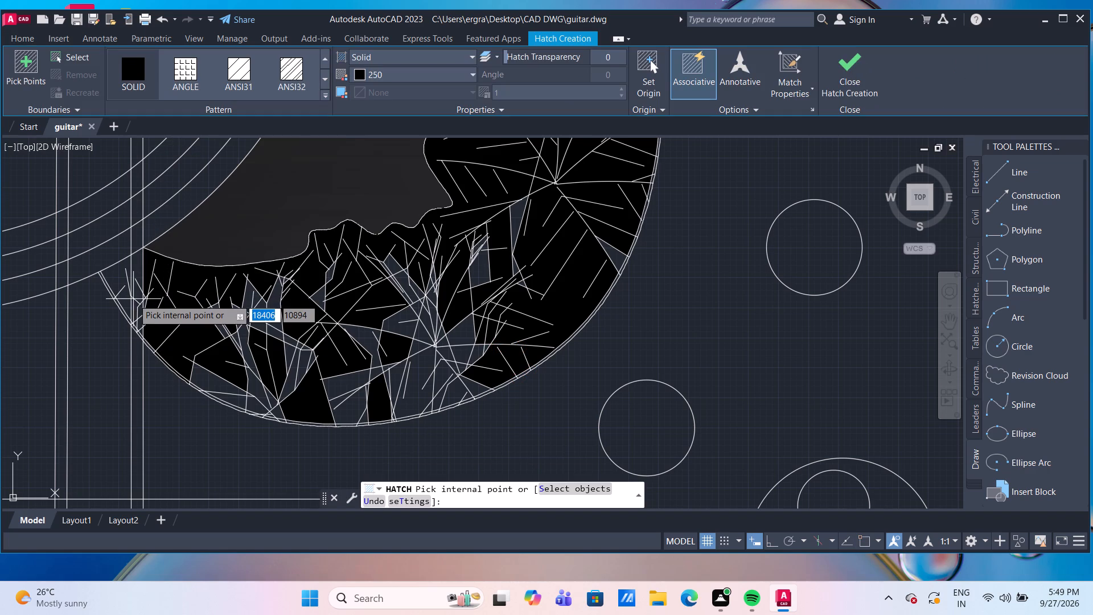
{"action": "left_click", "coordinate": [208, 379]}
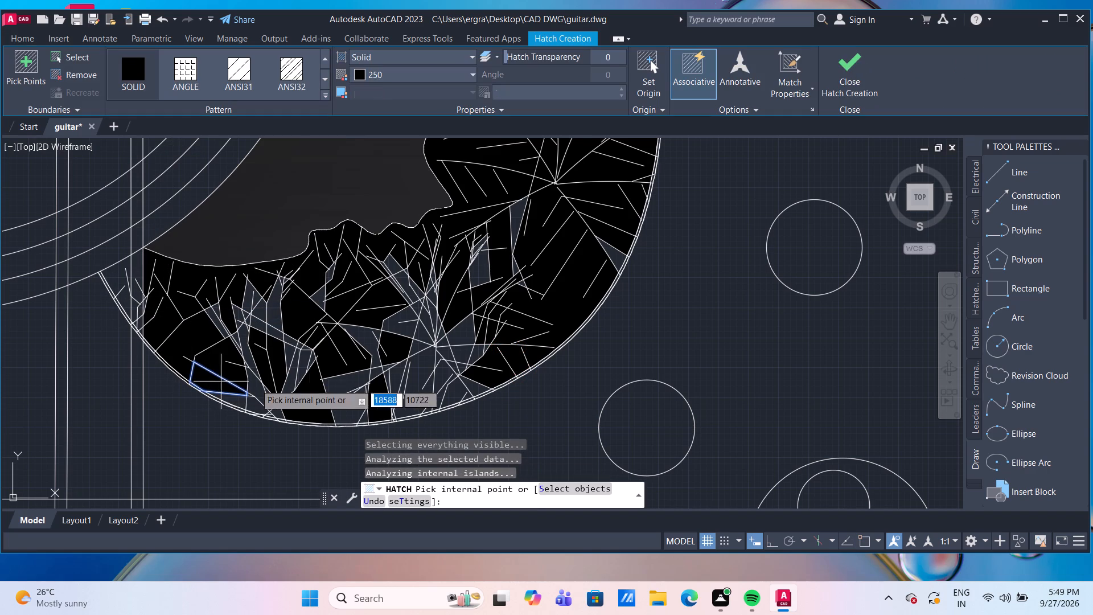
{"action": "left_click", "coordinate": [357, 409]}
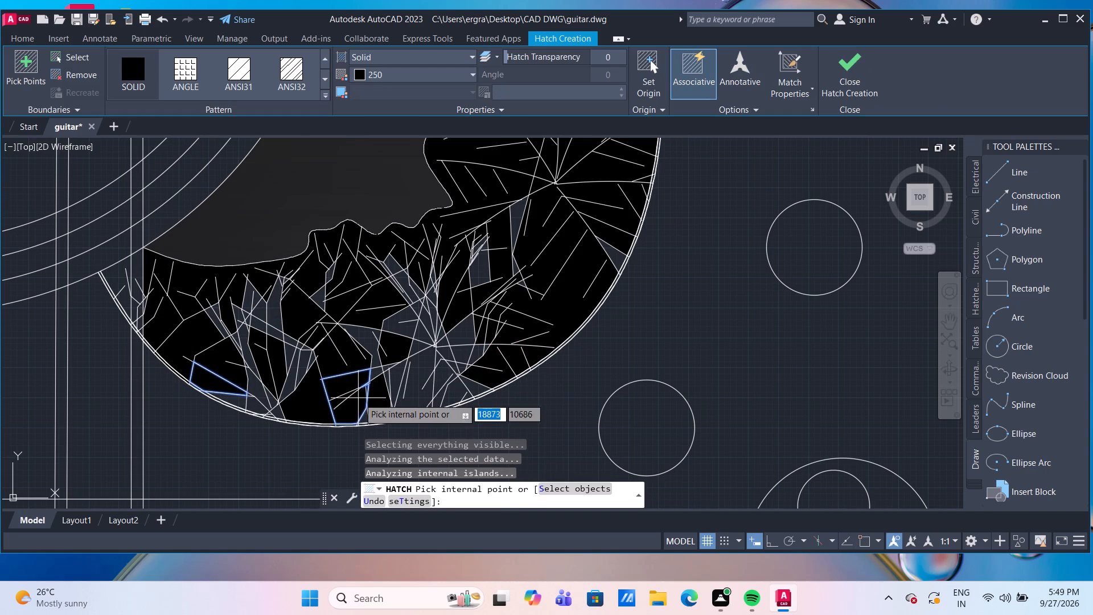
Continue the black solid hatch into the gaps radiating from the hub of the lower branch cluster farther from the strings, and end it.
{"action": "left_click", "coordinate": [420, 366]}
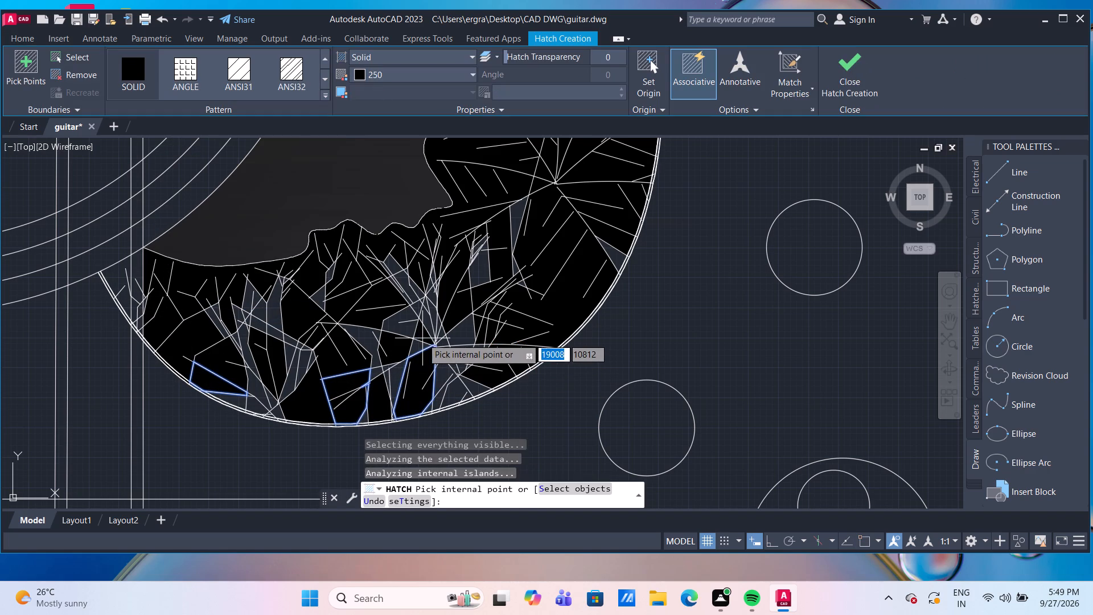
{"action": "left_click", "coordinate": [422, 330]}
{"action": "left_click", "coordinate": [397, 319]}
{"action": "left_click", "coordinate": [460, 337]}
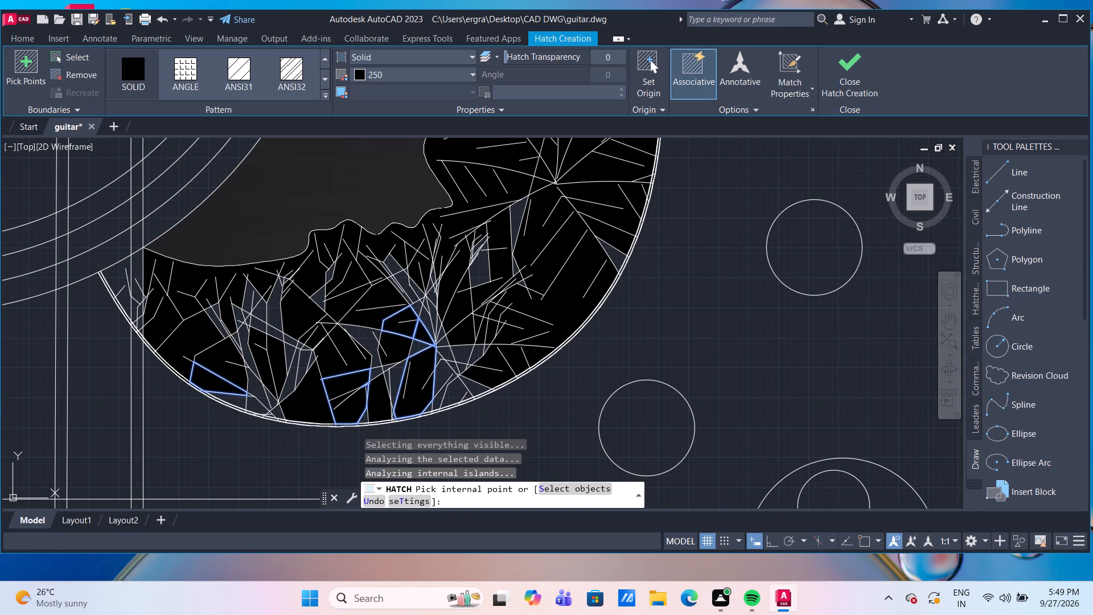
{"action": "left_click", "coordinate": [449, 355]}
{"action": "left_click", "coordinate": [442, 374]}
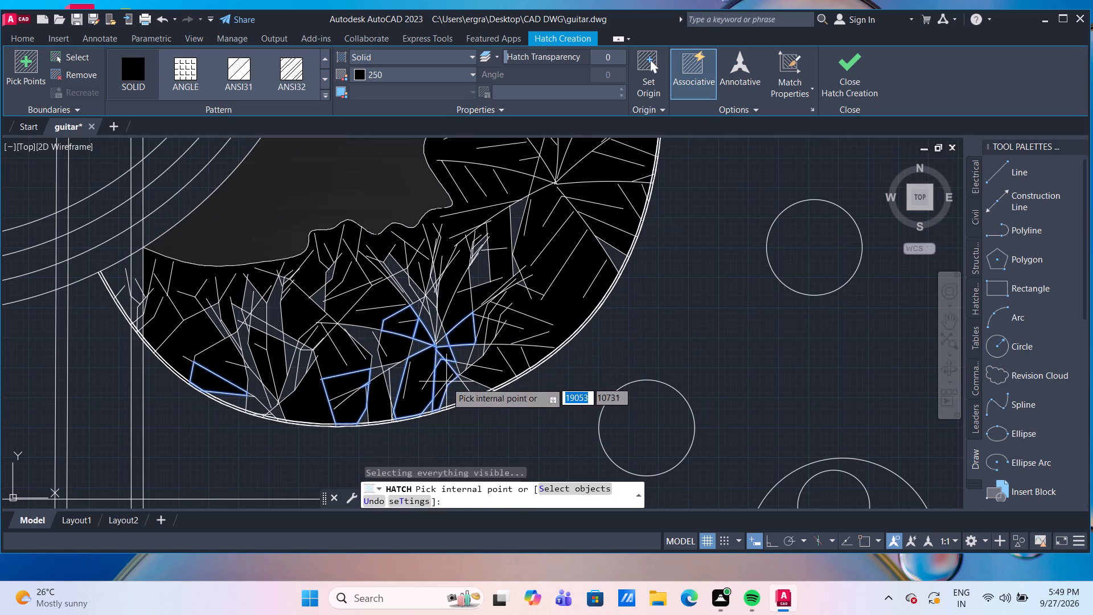
{"action": "left_click", "coordinate": [450, 389]}
{"action": "left_click", "coordinate": [404, 286]}
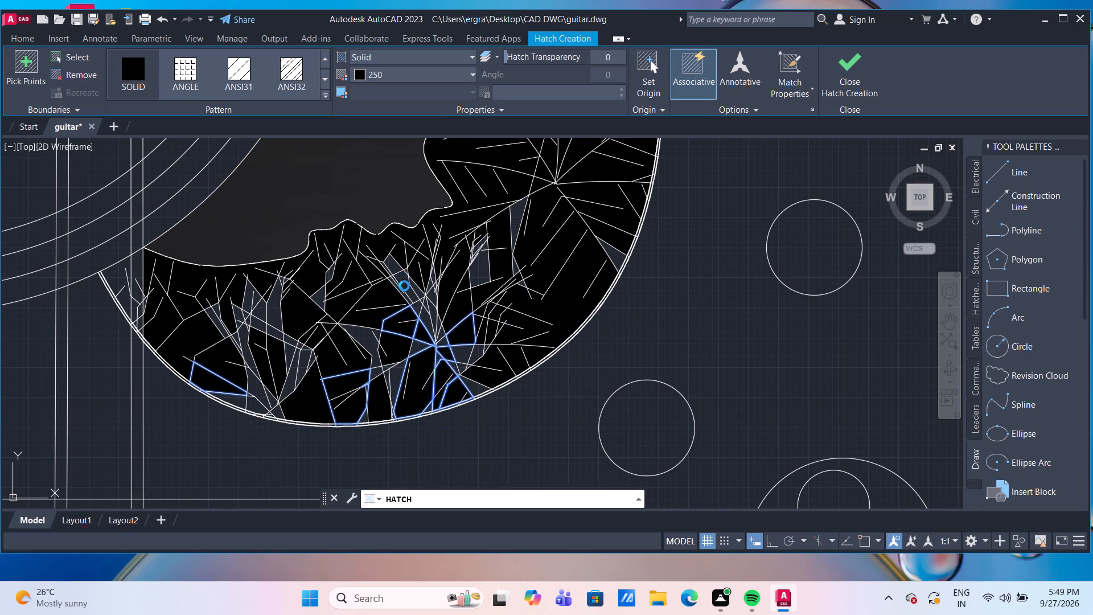
{"action": "key", "text": "Escape"}
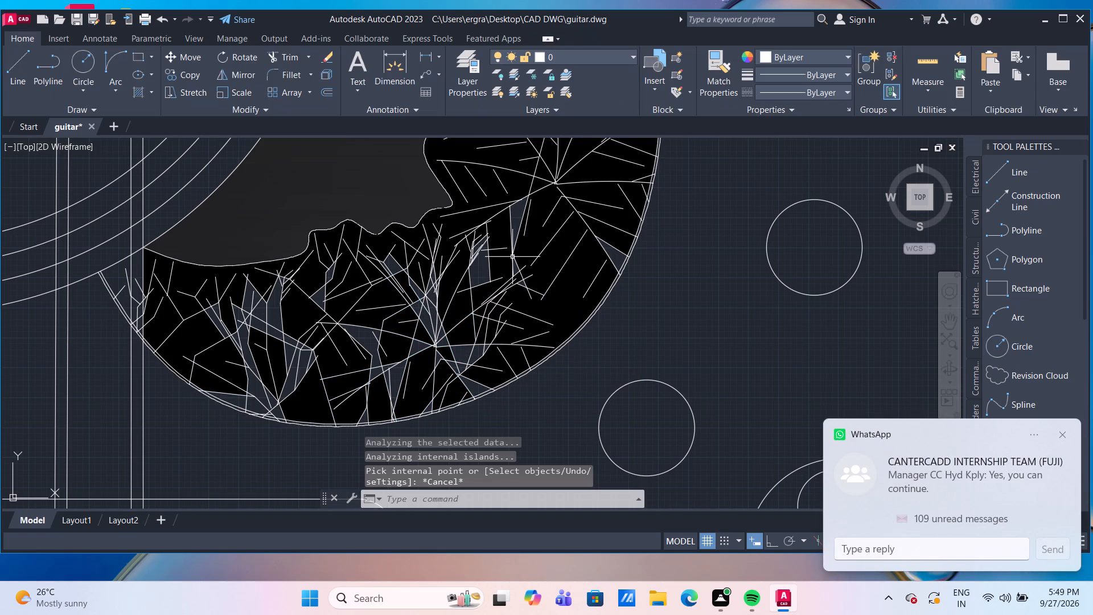
Start a new solid hatch in colour 250 and fill the narrow gaps between the branches of the lower cluster nearer the strings.
{"action": "left_click", "coordinate": [141, 86]}
{"action": "left_click", "coordinate": [257, 394]}
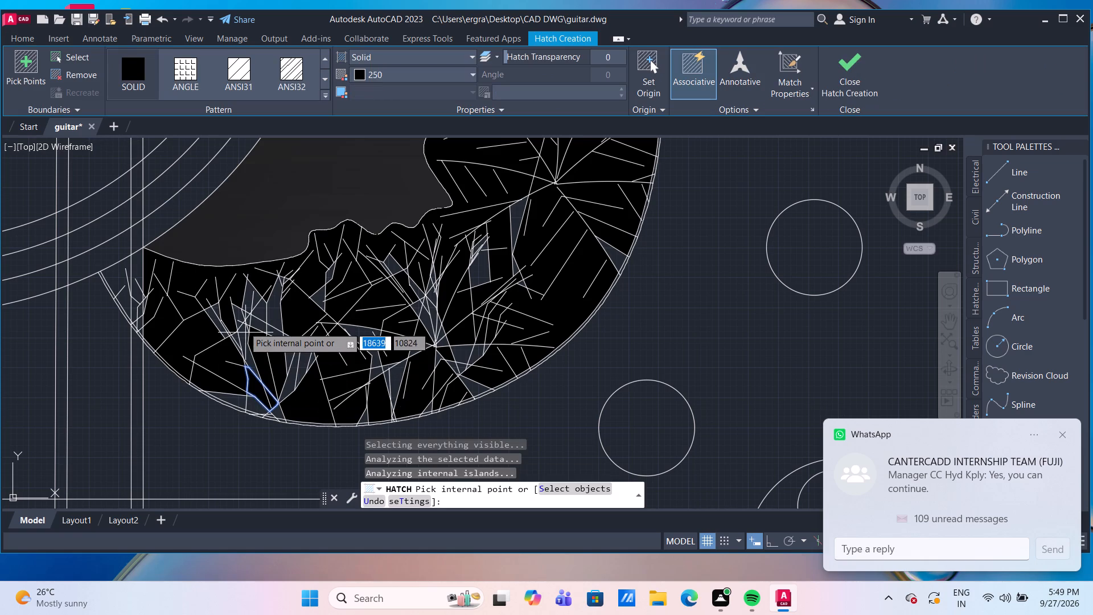
{"action": "left_click", "coordinate": [246, 305]}
{"action": "left_click", "coordinate": [265, 316]}
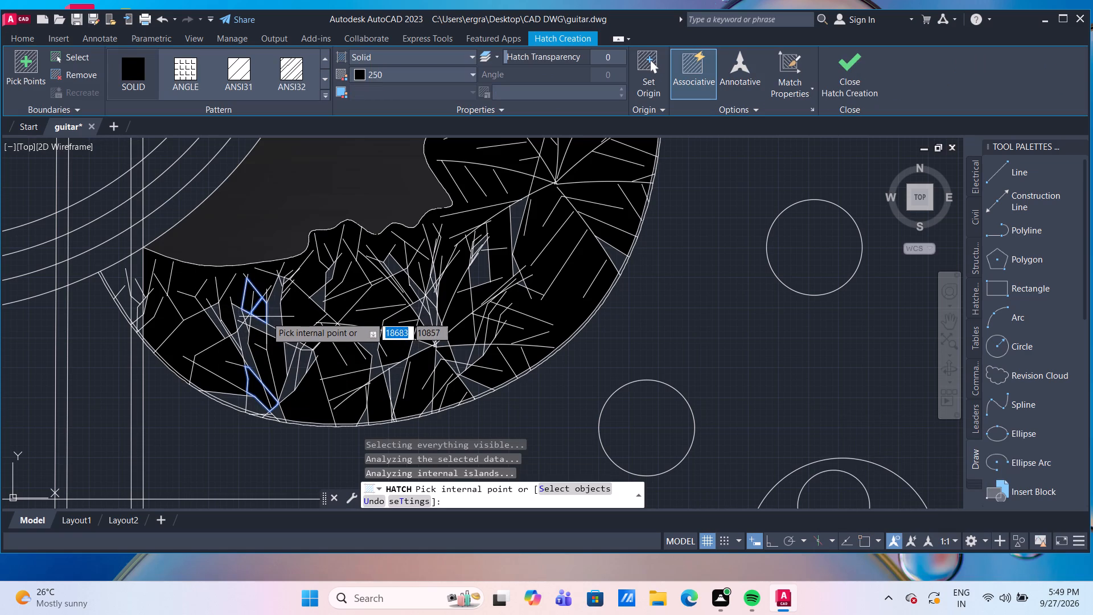
{"action": "left_click", "coordinate": [274, 318]}
{"action": "left_click", "coordinate": [294, 375]}
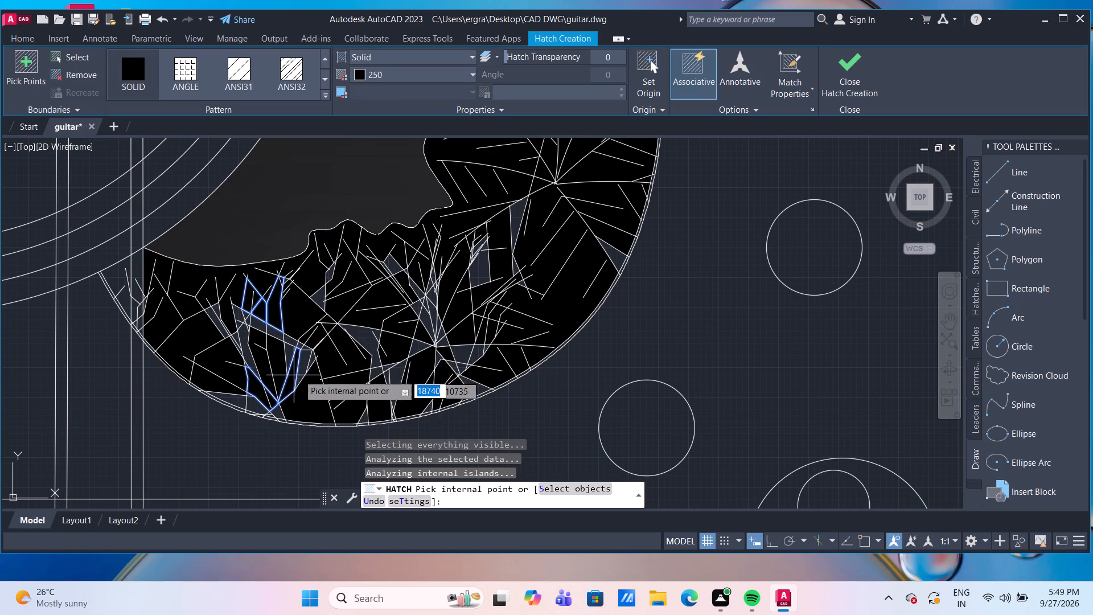
{"action": "left_click", "coordinate": [305, 366]}
{"action": "left_click", "coordinate": [244, 339]}
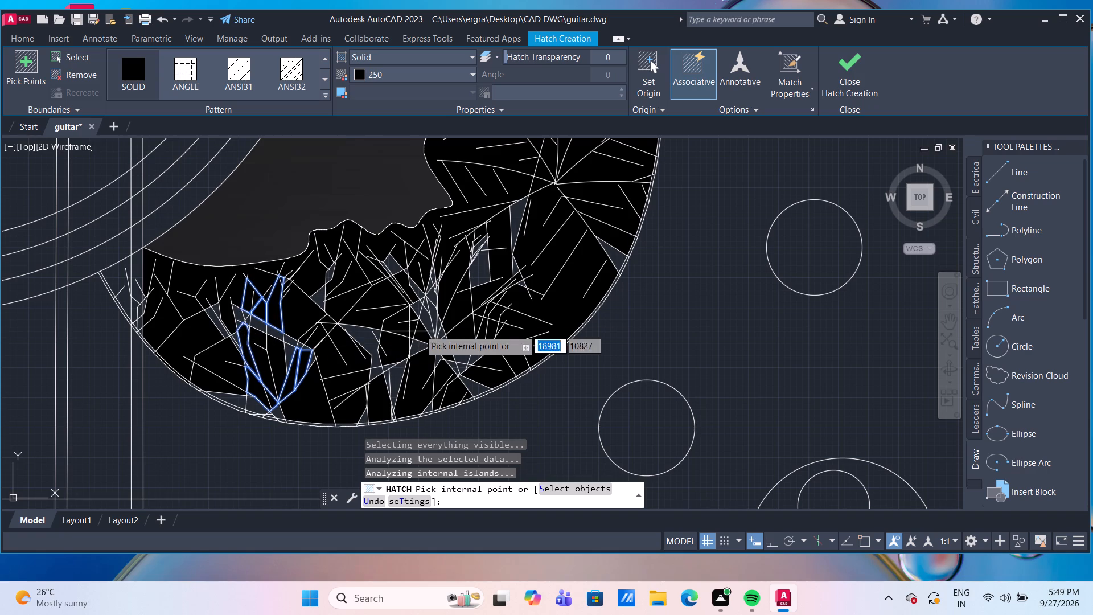
Continue the black solid hatch into the gaps around the hub of the lower cluster farther from the strings and two gaps above it, and finish.
{"action": "left_click", "coordinate": [425, 321]}
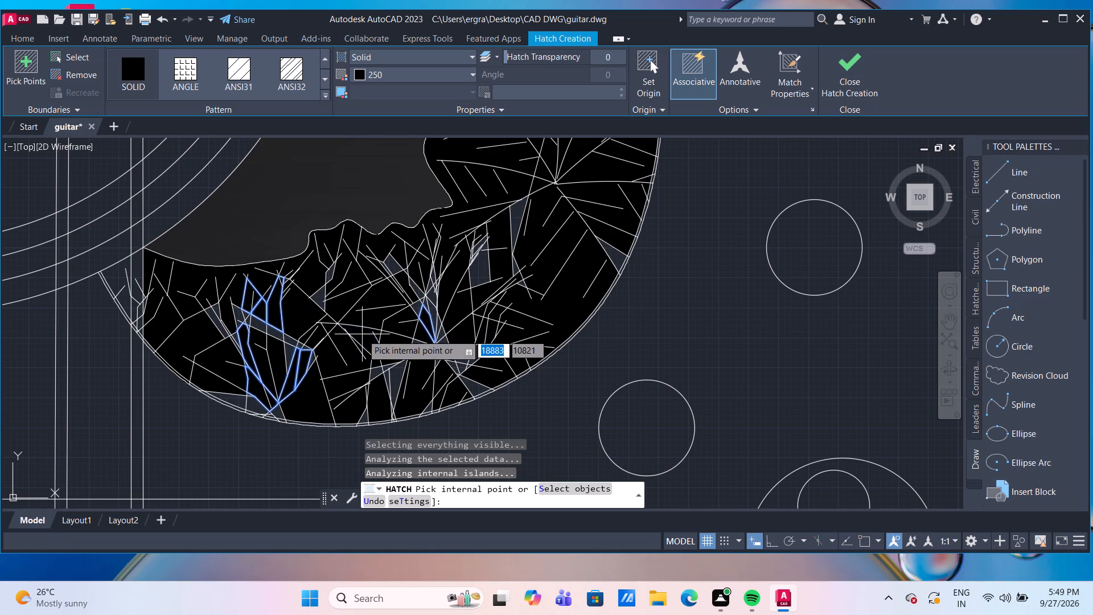
{"action": "left_click", "coordinate": [362, 334]}
{"action": "left_click", "coordinate": [395, 379]}
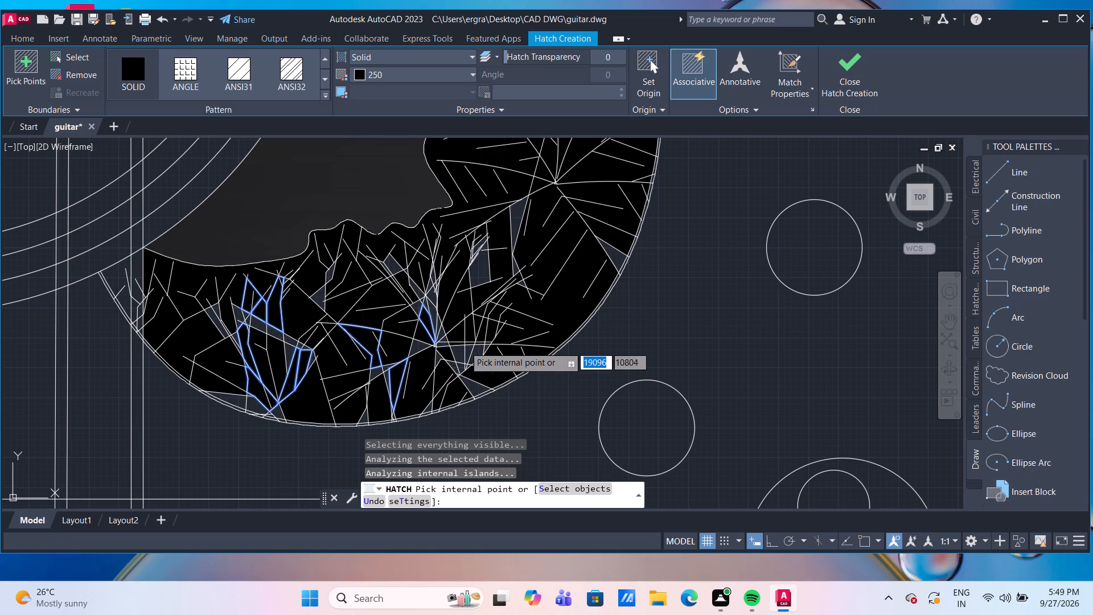
{"action": "left_click_drag", "start_coordinate": [463, 362], "coordinate": [463, 357]}
{"action": "left_click", "coordinate": [470, 385]}
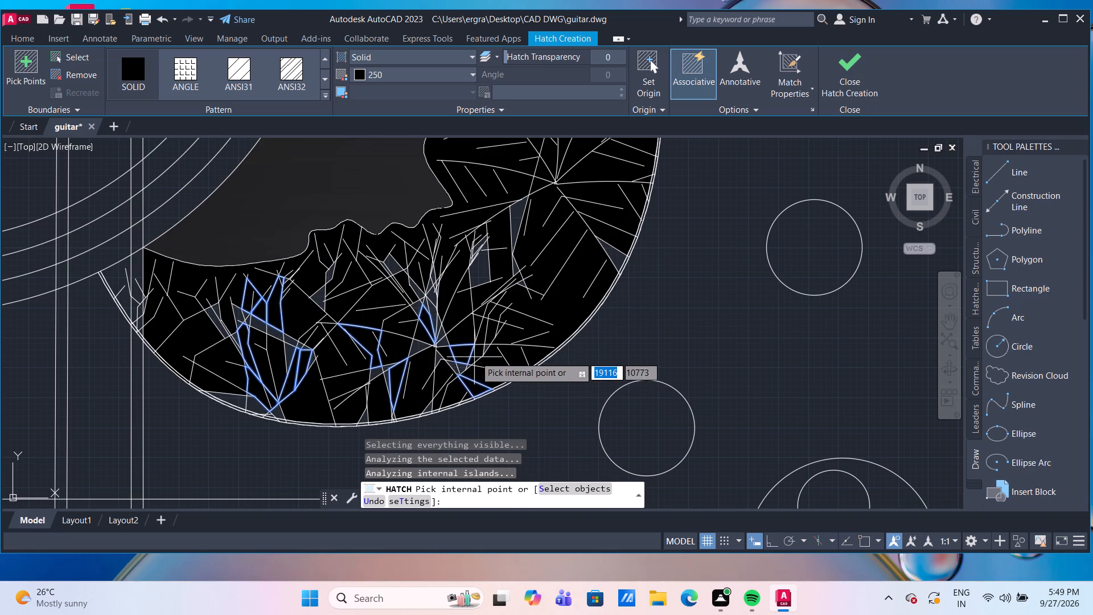
{"action": "left_click", "coordinate": [475, 354]}
{"action": "left_click", "coordinate": [480, 268]}
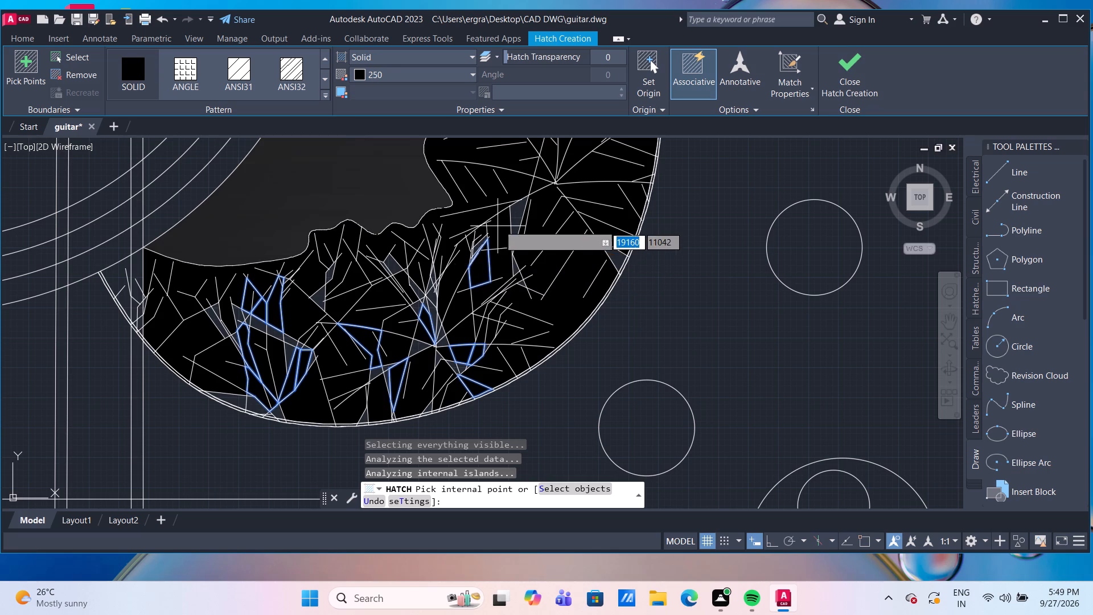
{"action": "left_click", "coordinate": [516, 220]}
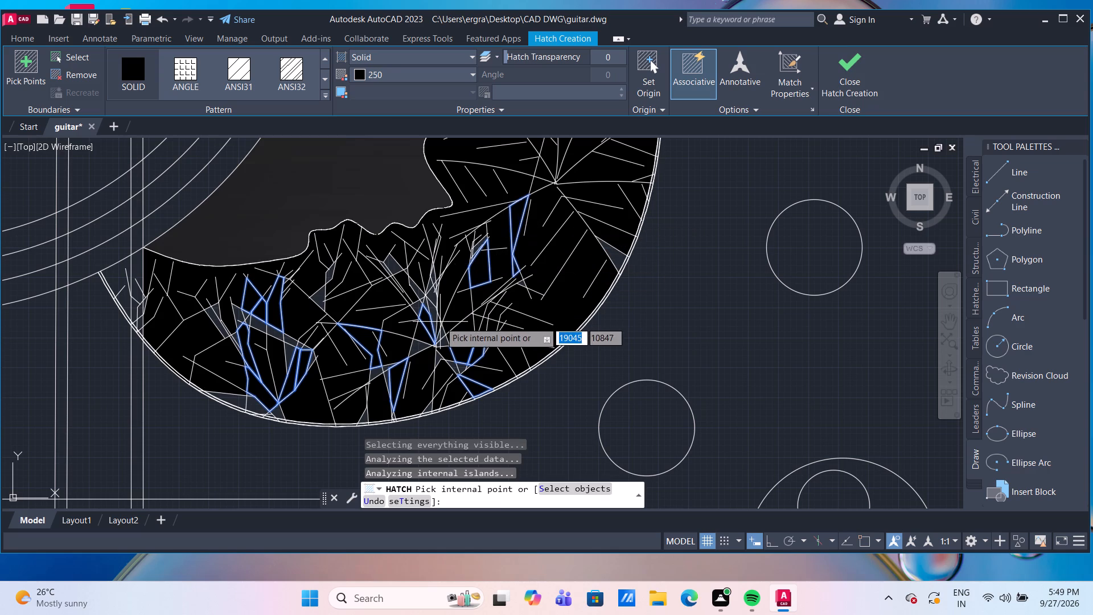
{"action": "key", "text": "Escape"}
{"action": "scroll", "coordinate": [533, 291], "scroll_direction": "down", "scroll_amount": 2}
{"action": "scroll", "coordinate": [583, 284], "scroll_direction": "up", "scroll_amount": 1}
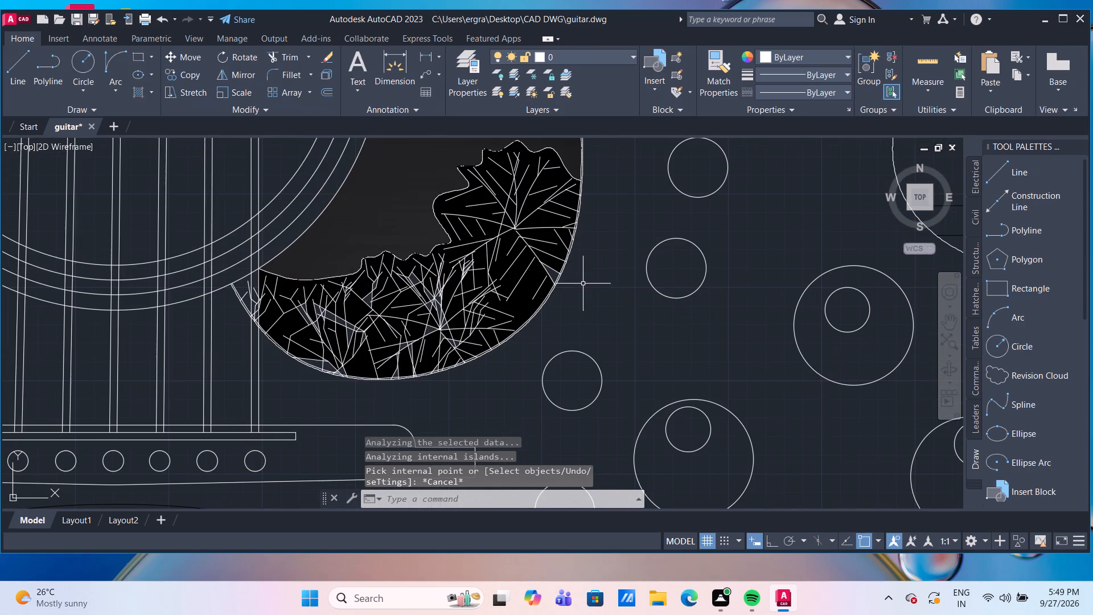
{"action": "scroll", "coordinate": [535, 258], "scroll_direction": "down", "scroll_amount": 3}
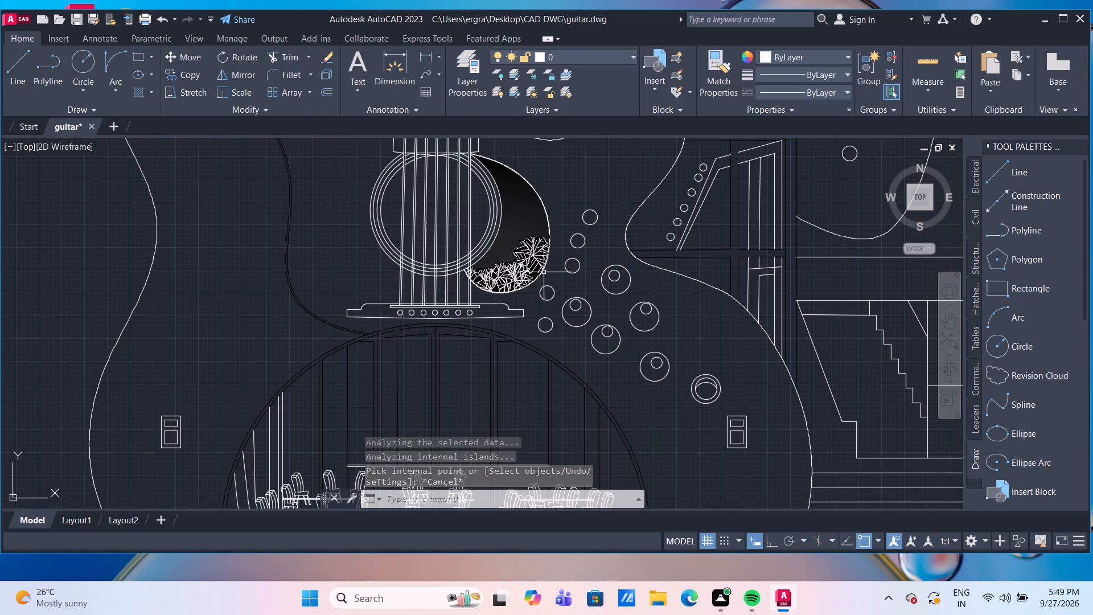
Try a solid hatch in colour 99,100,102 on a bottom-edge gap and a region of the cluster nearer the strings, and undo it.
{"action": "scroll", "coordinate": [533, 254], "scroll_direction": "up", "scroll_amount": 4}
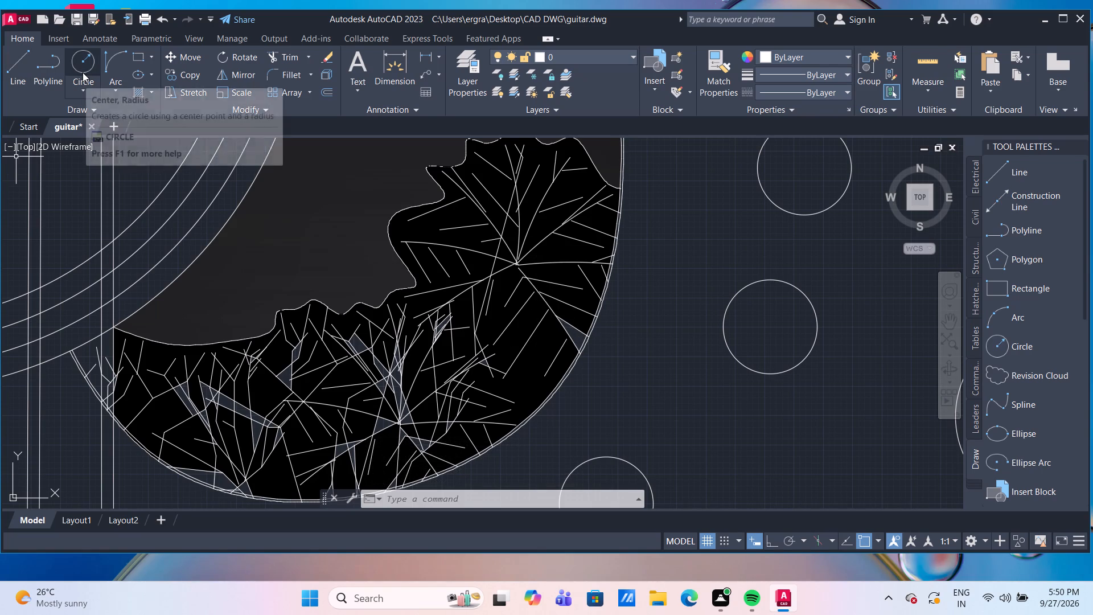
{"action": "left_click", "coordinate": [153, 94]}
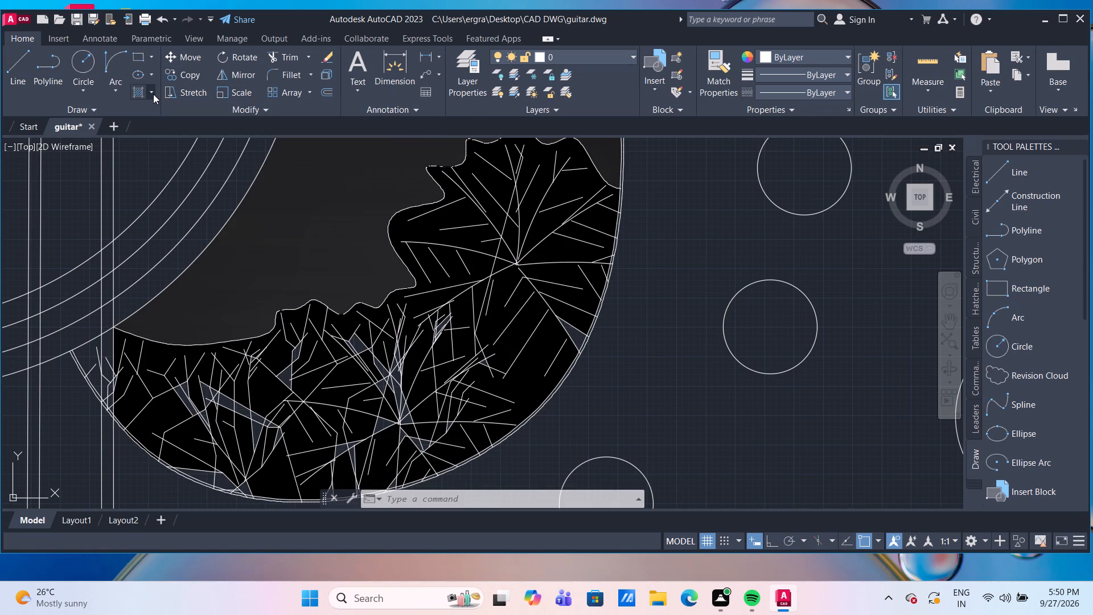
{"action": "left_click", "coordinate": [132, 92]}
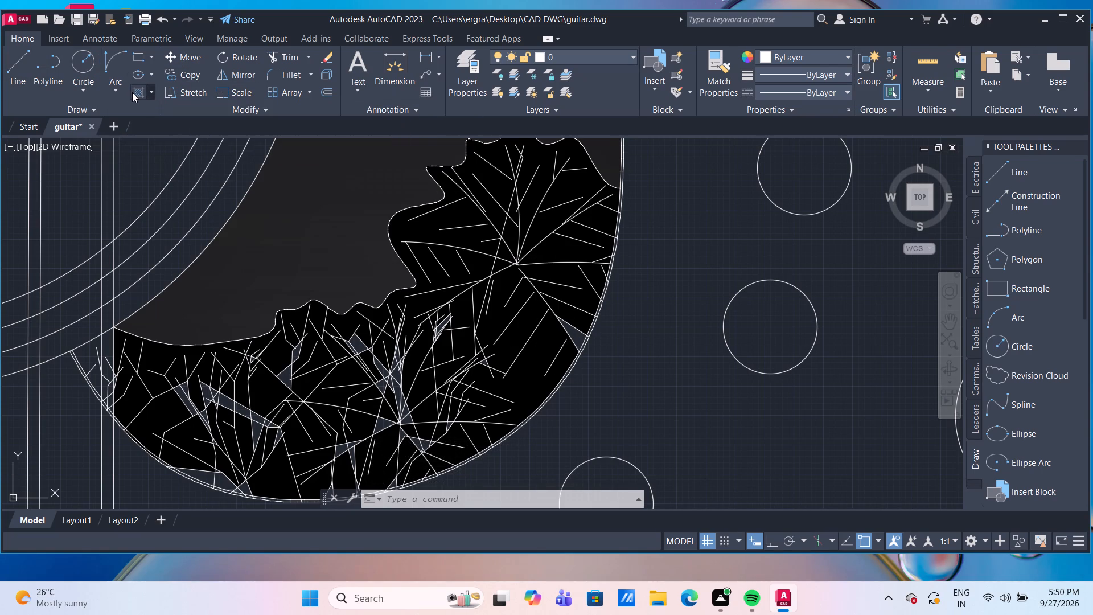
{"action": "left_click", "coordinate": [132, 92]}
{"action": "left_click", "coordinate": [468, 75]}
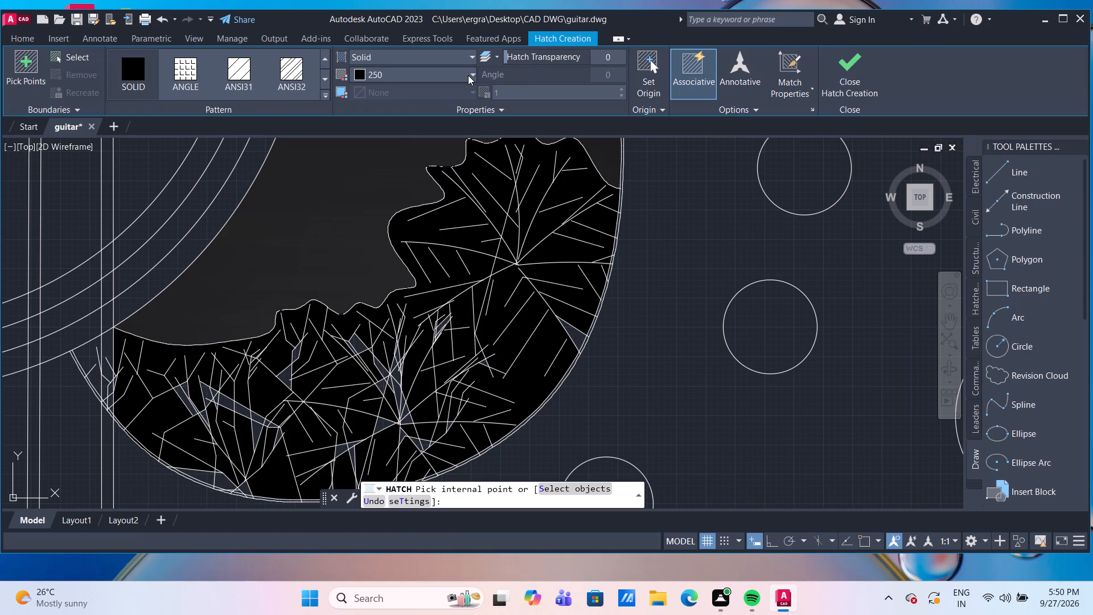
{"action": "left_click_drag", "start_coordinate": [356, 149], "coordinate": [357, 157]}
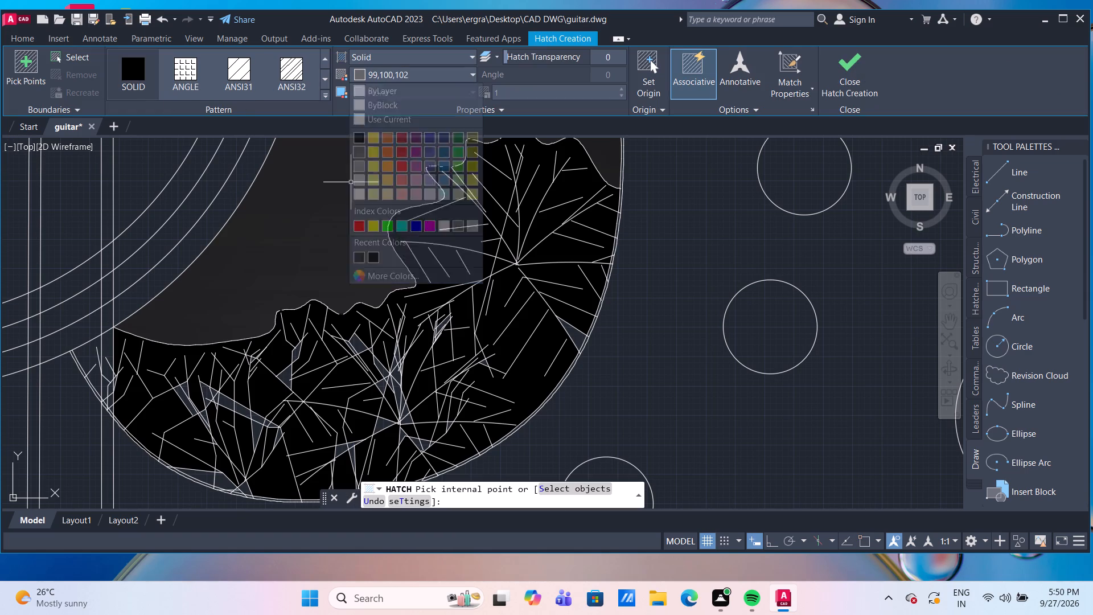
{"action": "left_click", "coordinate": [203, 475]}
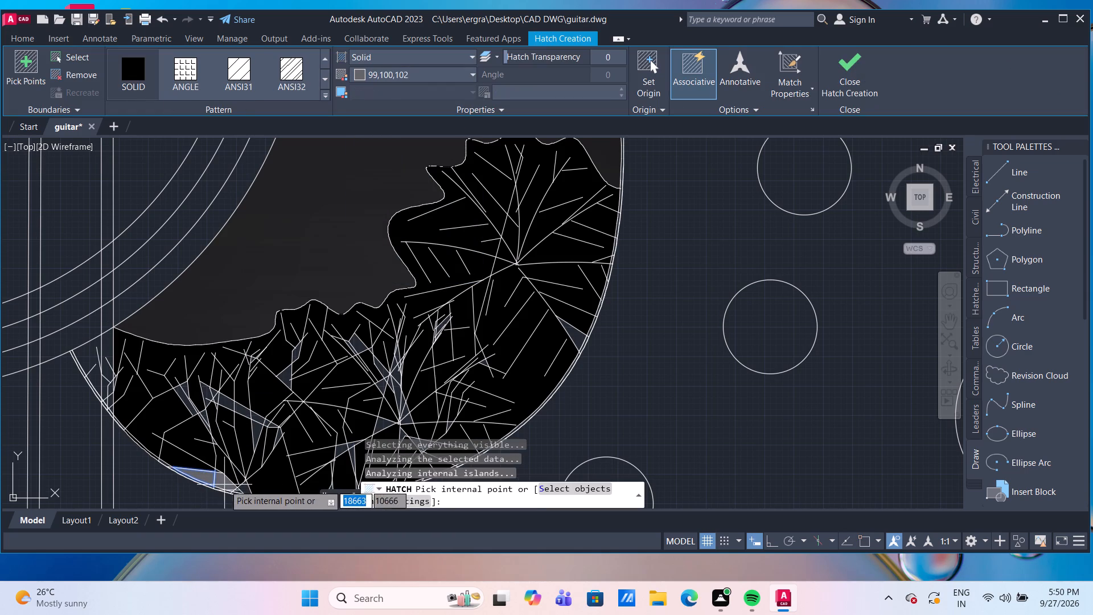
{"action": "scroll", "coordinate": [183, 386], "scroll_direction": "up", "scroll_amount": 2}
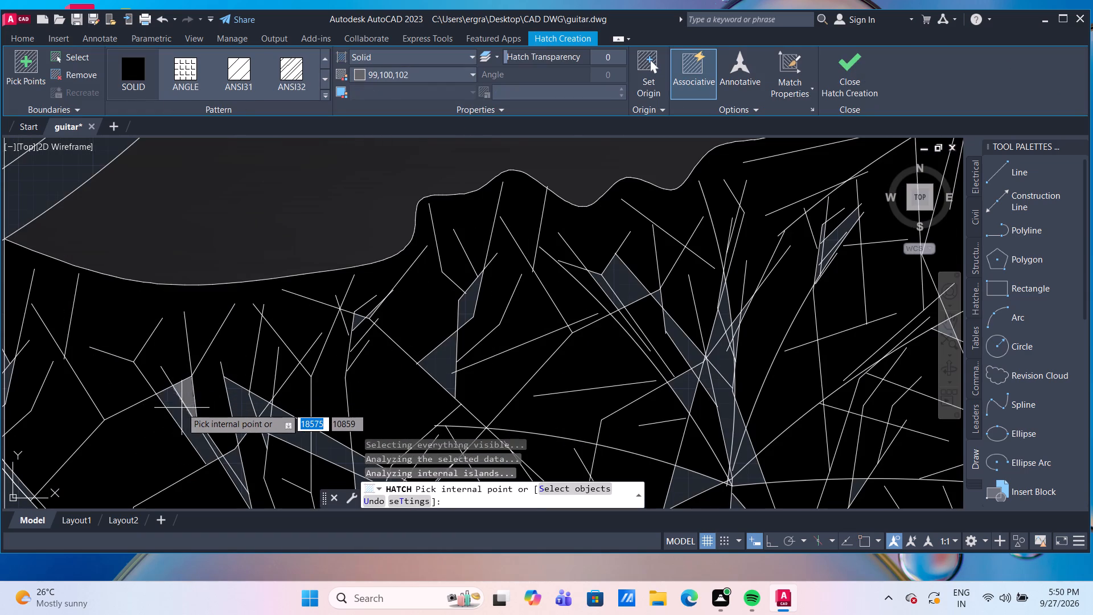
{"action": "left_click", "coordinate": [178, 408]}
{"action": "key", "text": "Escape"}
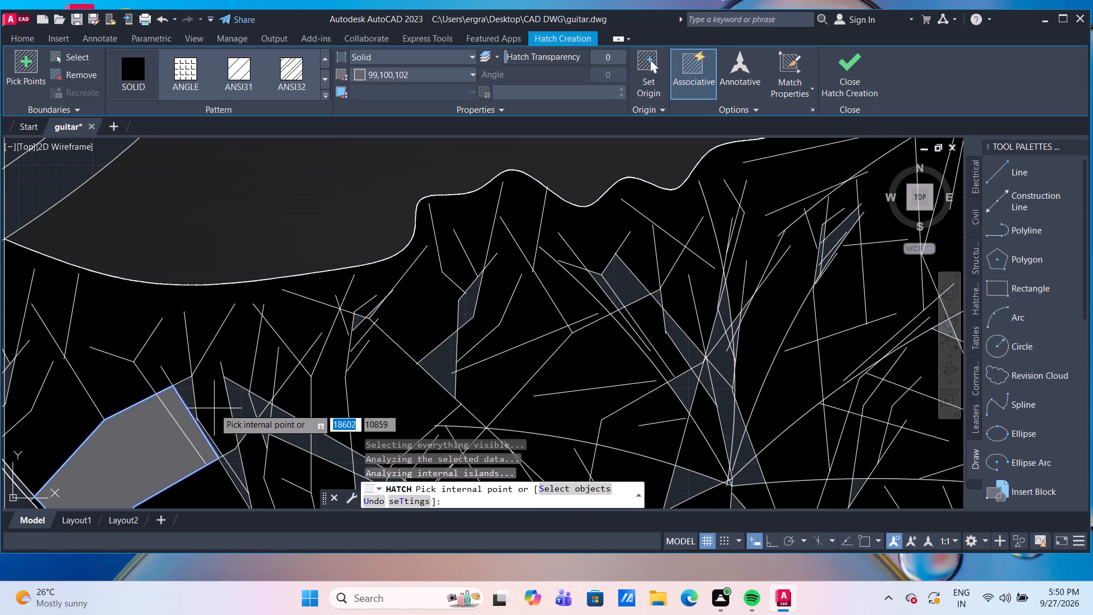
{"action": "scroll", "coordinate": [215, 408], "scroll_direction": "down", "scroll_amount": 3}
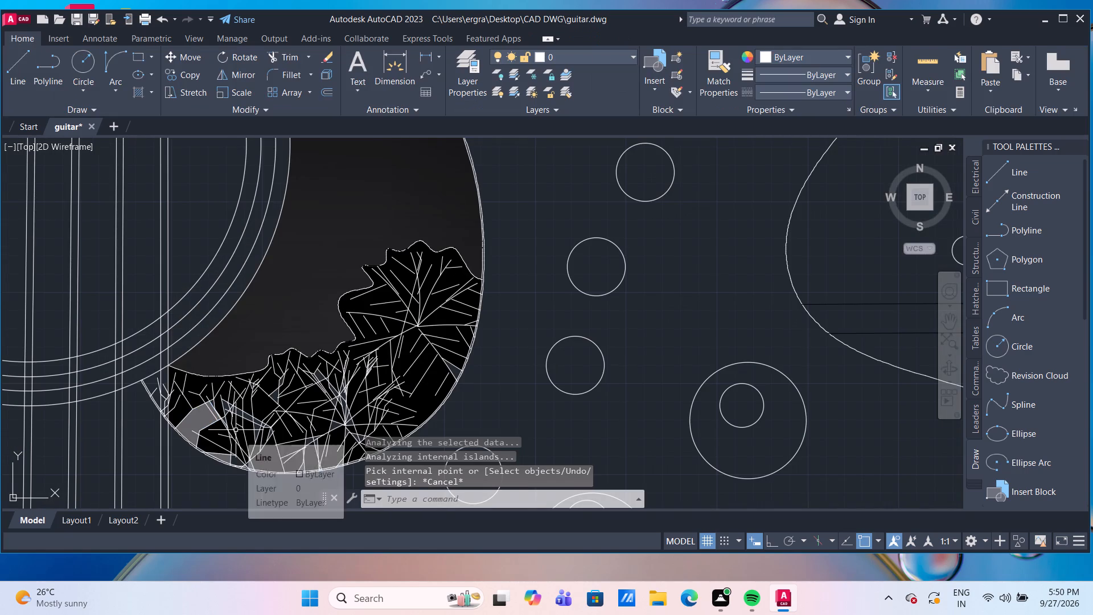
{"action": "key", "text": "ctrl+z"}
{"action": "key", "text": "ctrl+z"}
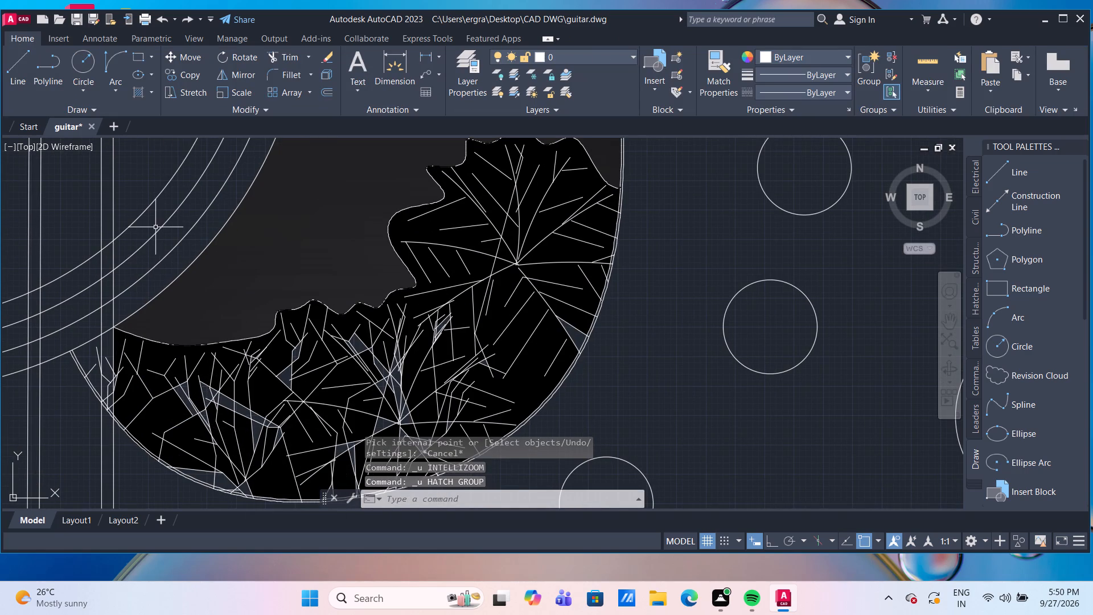
Start a solid hatch in colour 99,100,102 and fill selected gaps in both lower clusters, beside the upper cluster's hub and at the pickguard's string-side tip.
{"action": "left_click", "coordinate": [146, 97]}
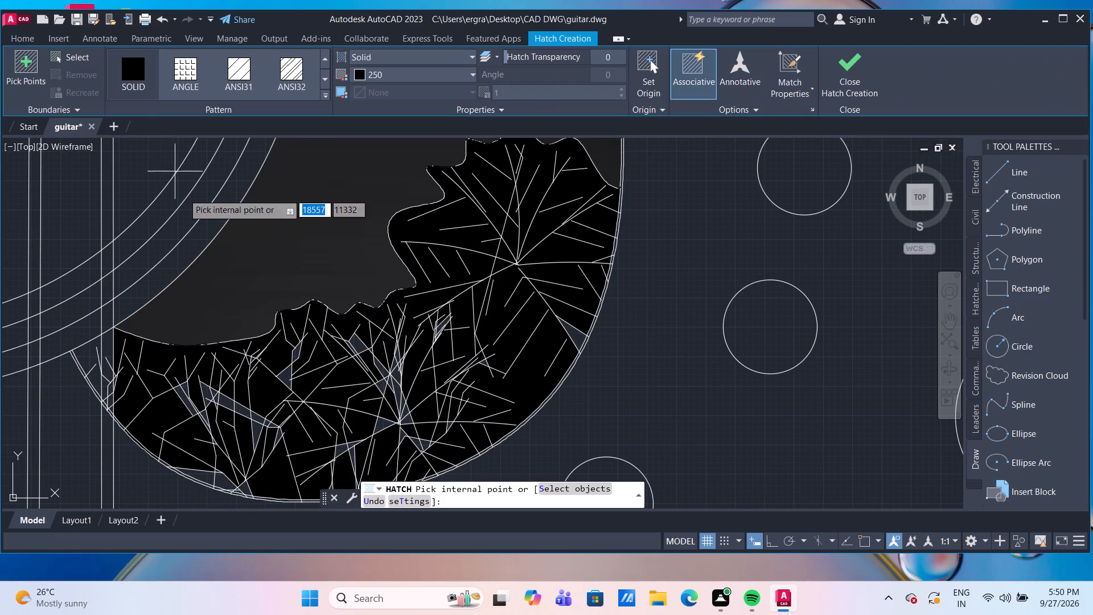
{"action": "left_click", "coordinate": [397, 75]}
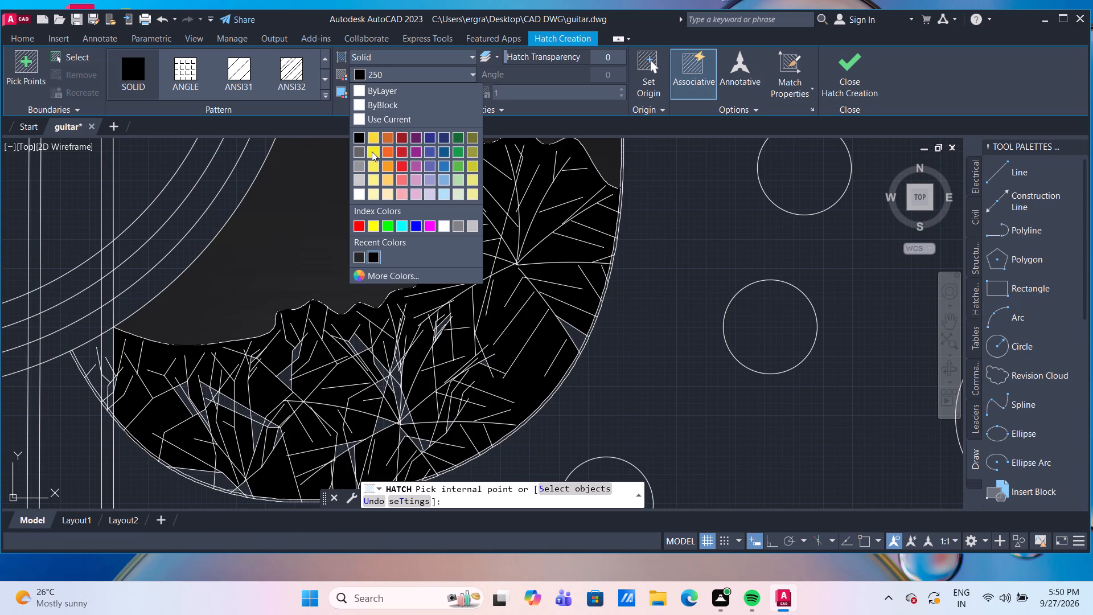
{"action": "left_click", "coordinate": [361, 155]}
{"action": "left_click", "coordinate": [228, 405]}
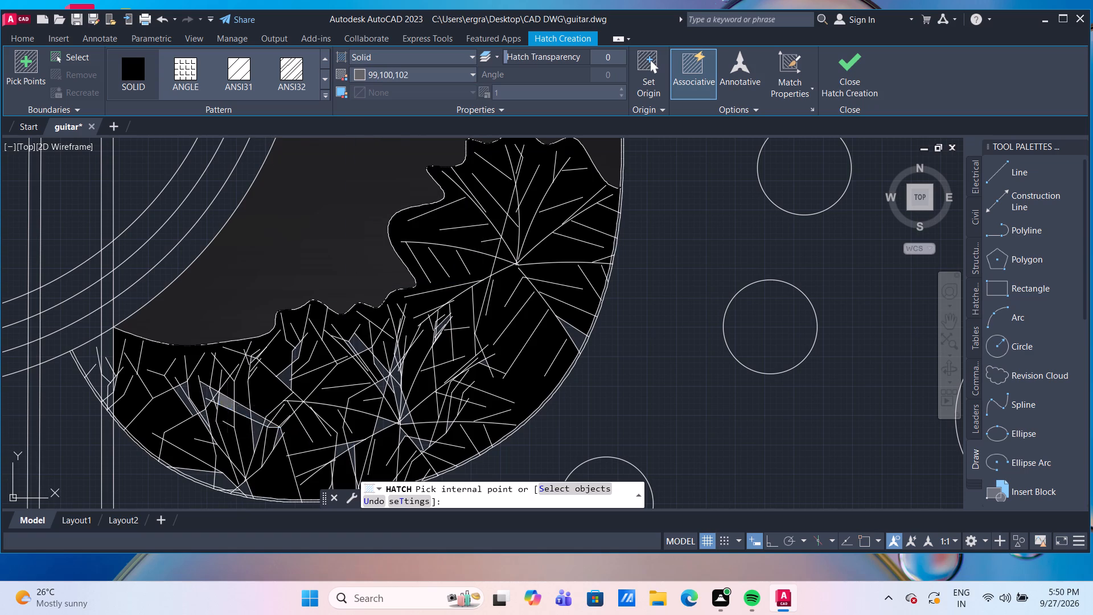
{"action": "left_click", "coordinate": [258, 433]}
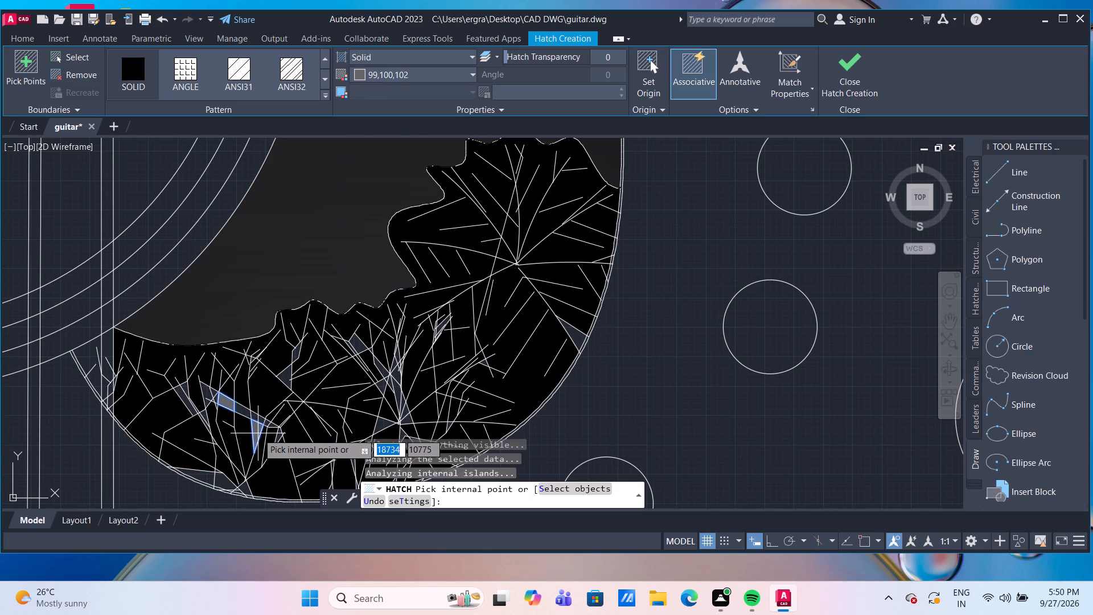
{"action": "left_click", "coordinate": [85, 358]}
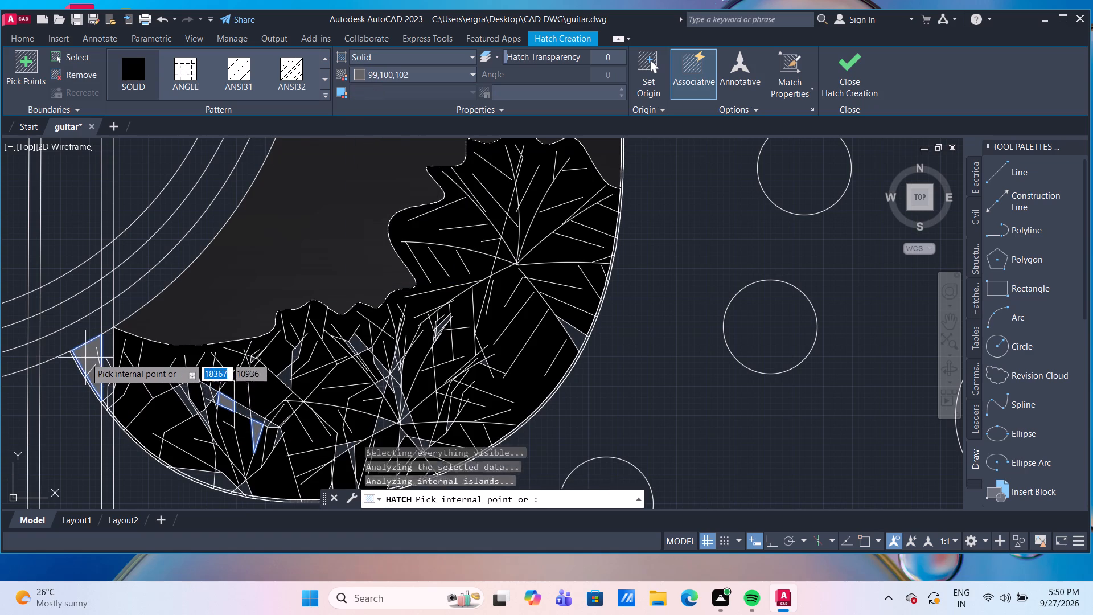
{"action": "left_click", "coordinate": [360, 343]}
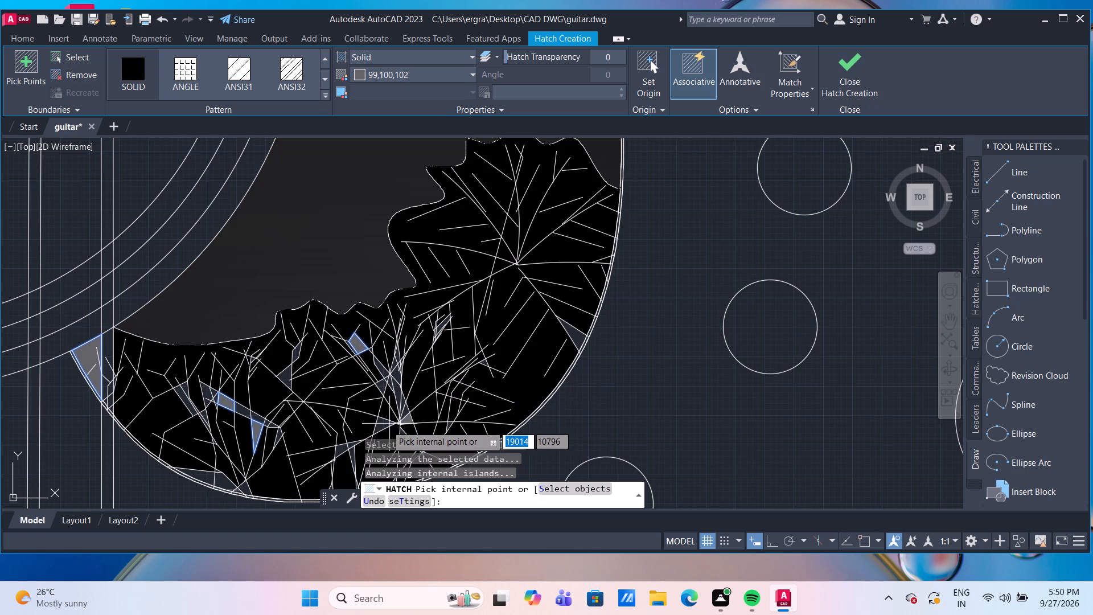
{"action": "left_click", "coordinate": [383, 425]}
{"action": "left_click", "coordinate": [409, 420]}
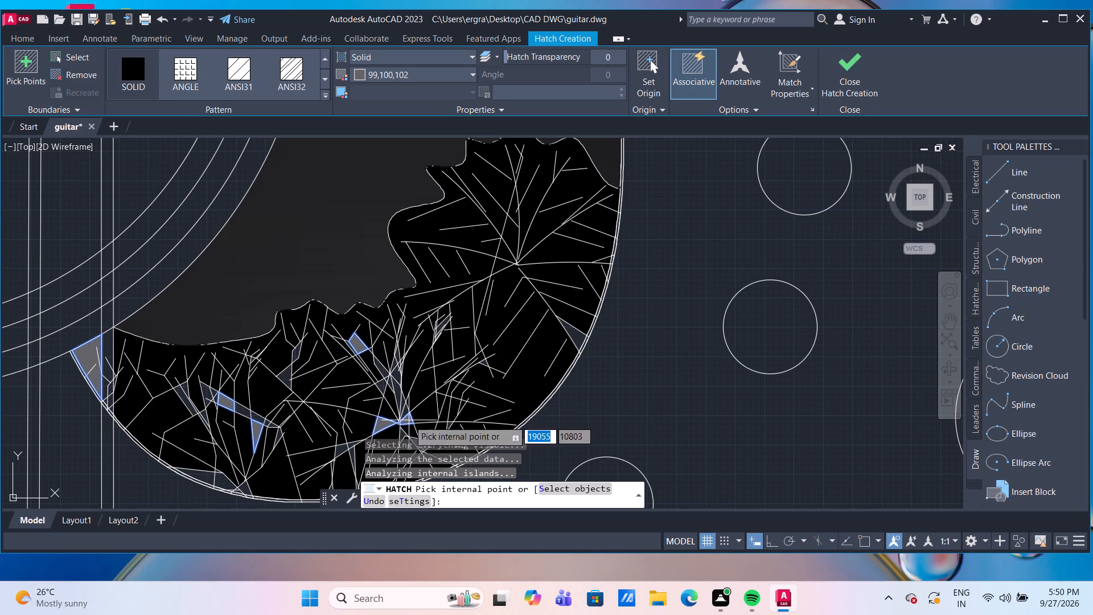
{"action": "left_click", "coordinate": [507, 256]}
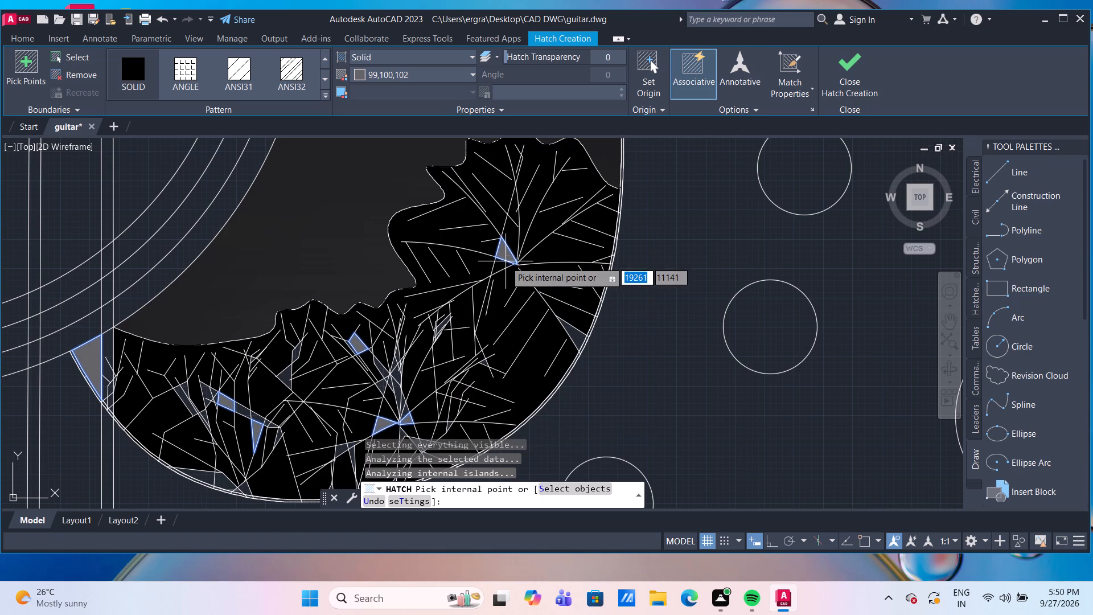
{"action": "left_click", "coordinate": [447, 353]}
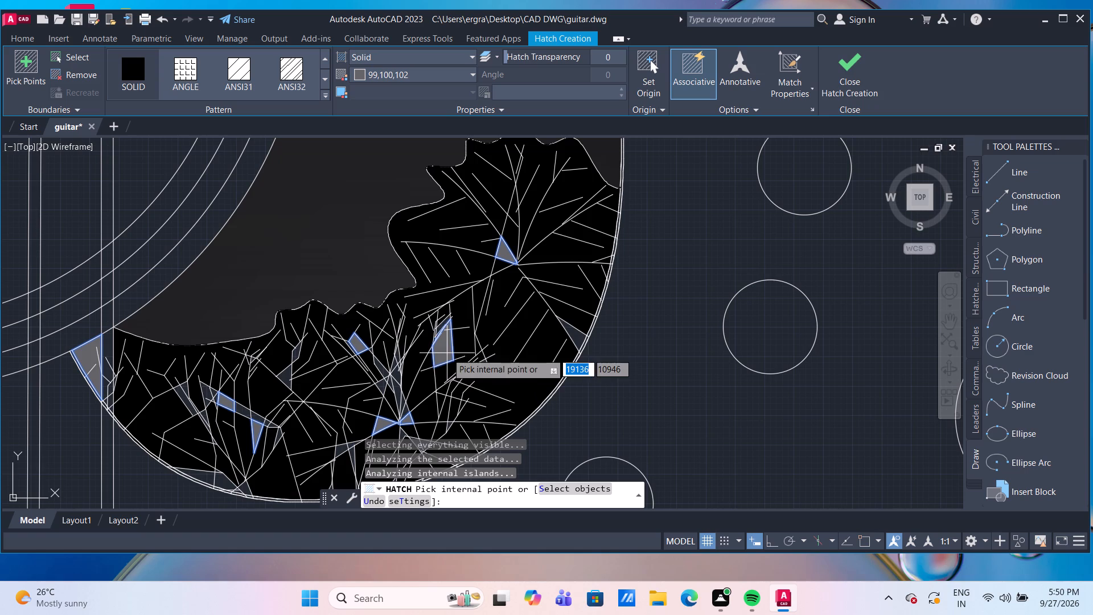
Add one gap between the lower clusters, one along the bottom edge and one at the outer curve to the grey hatch, and finish it.
{"action": "middle_click_drag", "start_coordinate": [580, 277], "coordinate": [560, 216]}
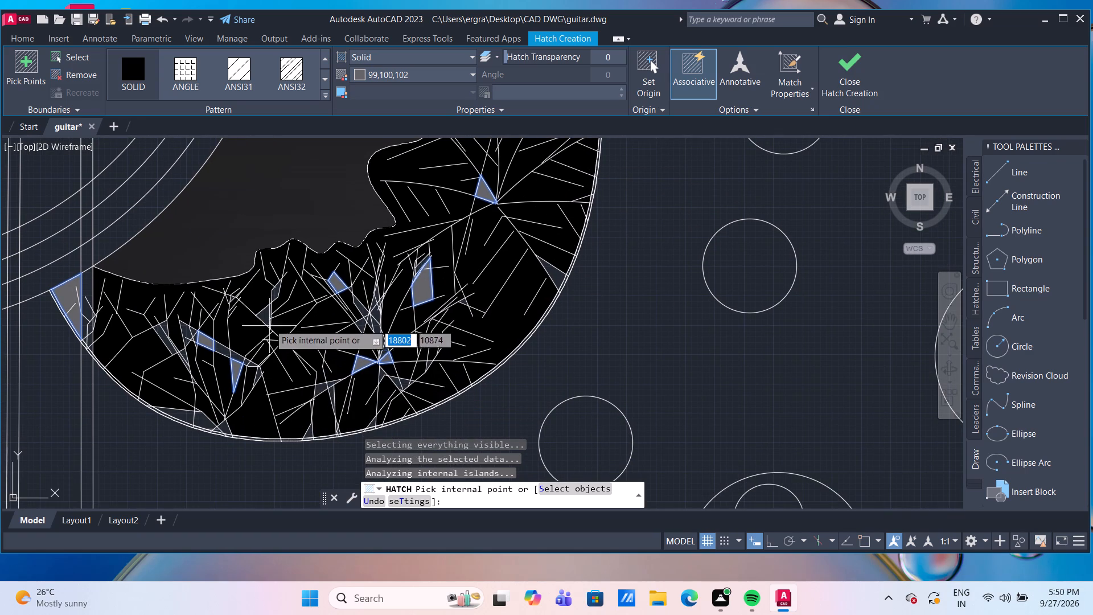
{"action": "left_click", "coordinate": [265, 314]}
{"action": "left_click", "coordinate": [191, 417]}
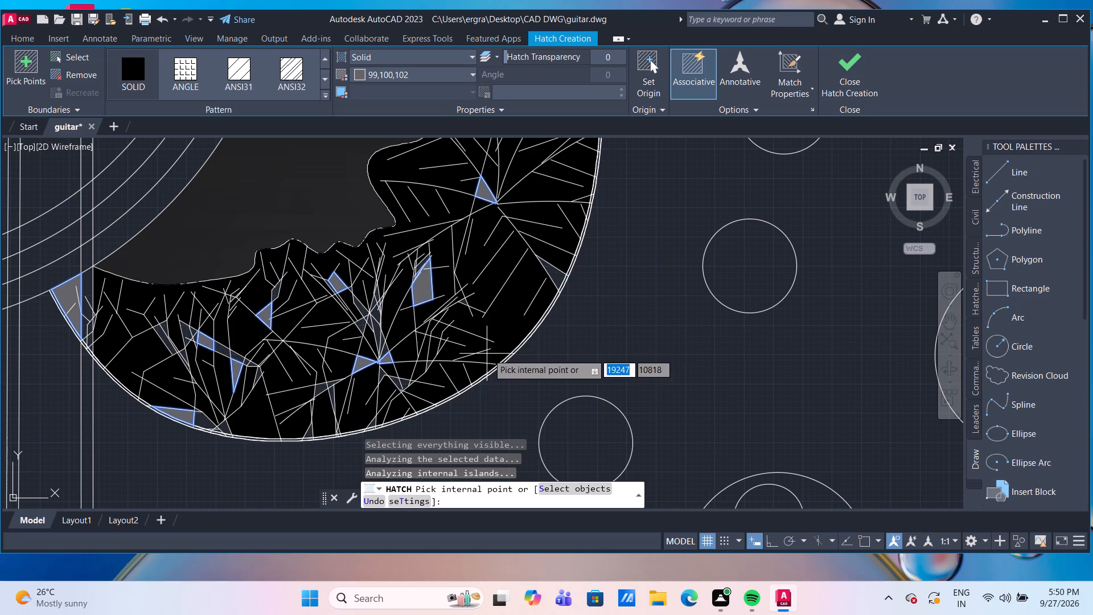
{"action": "left_click", "coordinate": [556, 277]}
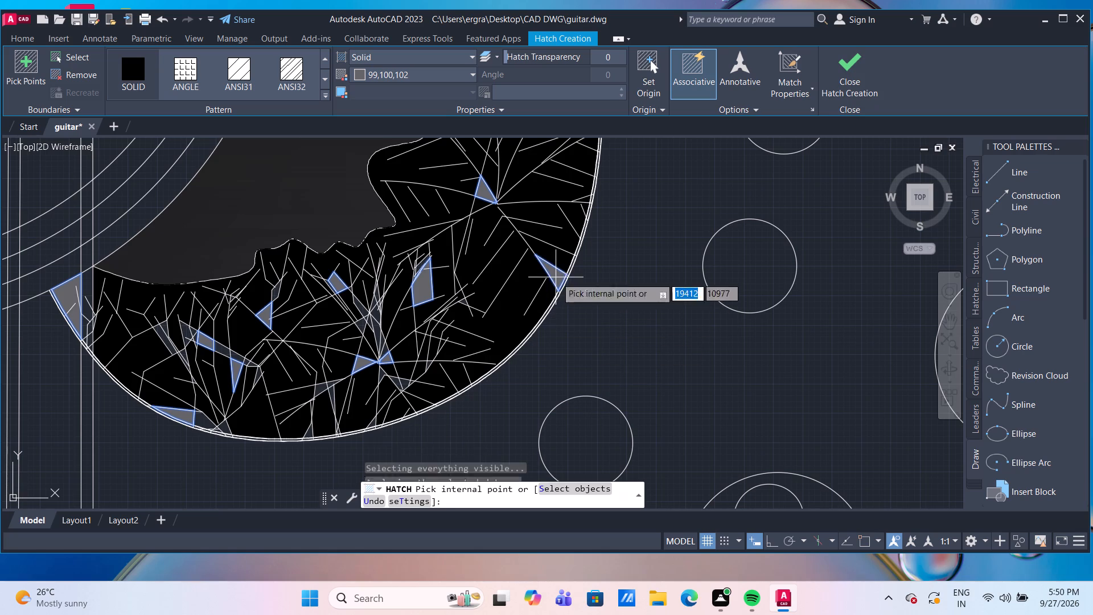
{"action": "middle_click_drag", "start_coordinate": [561, 213], "coordinate": [500, 352]}
{"action": "scroll", "coordinate": [532, 299], "scroll_direction": "down", "scroll_amount": 1}
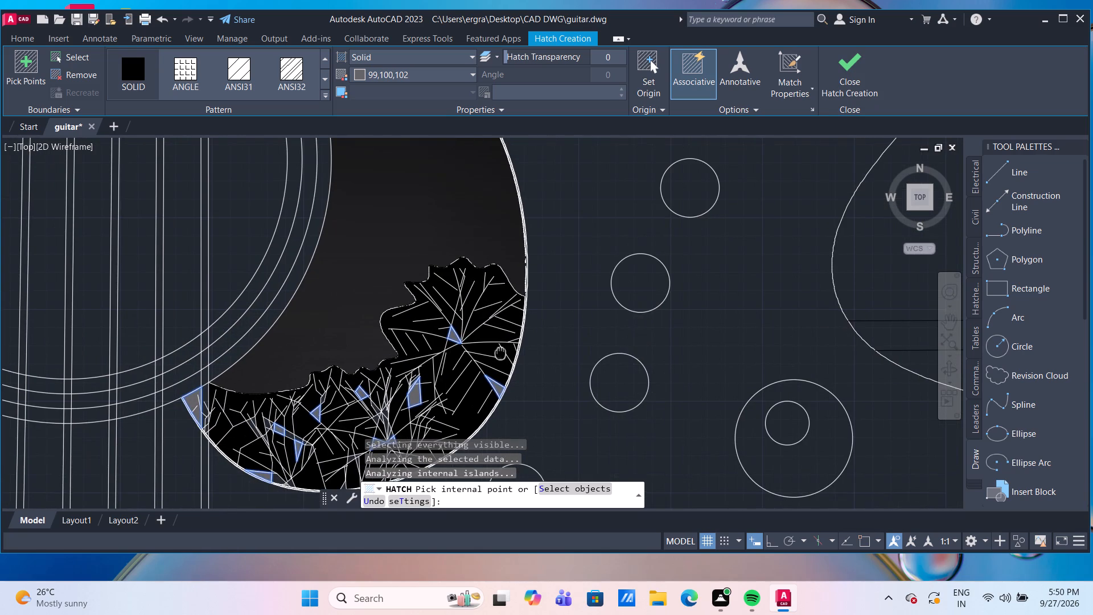
{"action": "key", "text": "Return"}
Examine the hatched branch linework in the lower part of the pickguard for gaps still left unfilled.
{"action": "scroll", "coordinate": [546, 300], "scroll_direction": "down", "scroll_amount": 4}
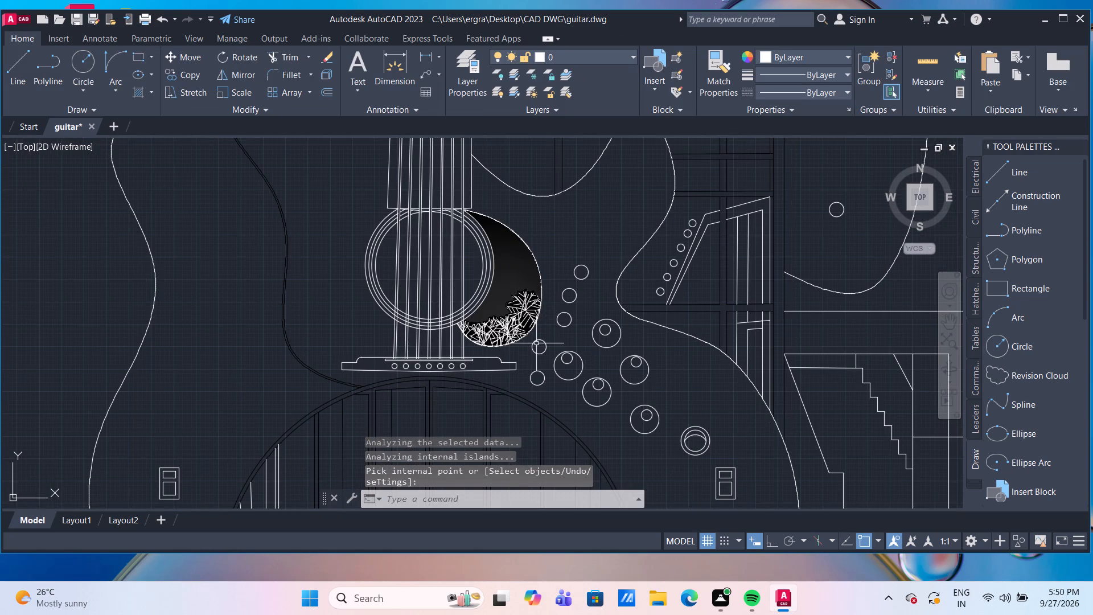
{"action": "scroll", "coordinate": [529, 326], "scroll_direction": "up", "scroll_amount": 3}
{"action": "left_click_drag", "start_coordinate": [484, 369], "coordinate": [464, 359]}
{"action": "key", "text": "Escape"}
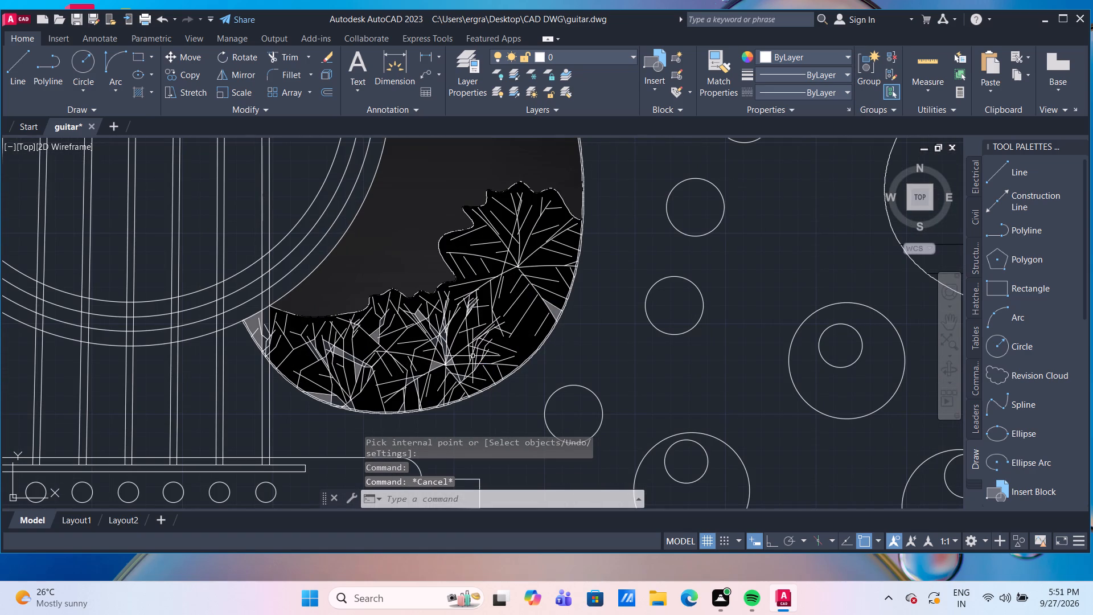
{"action": "left_click", "coordinate": [481, 375]}
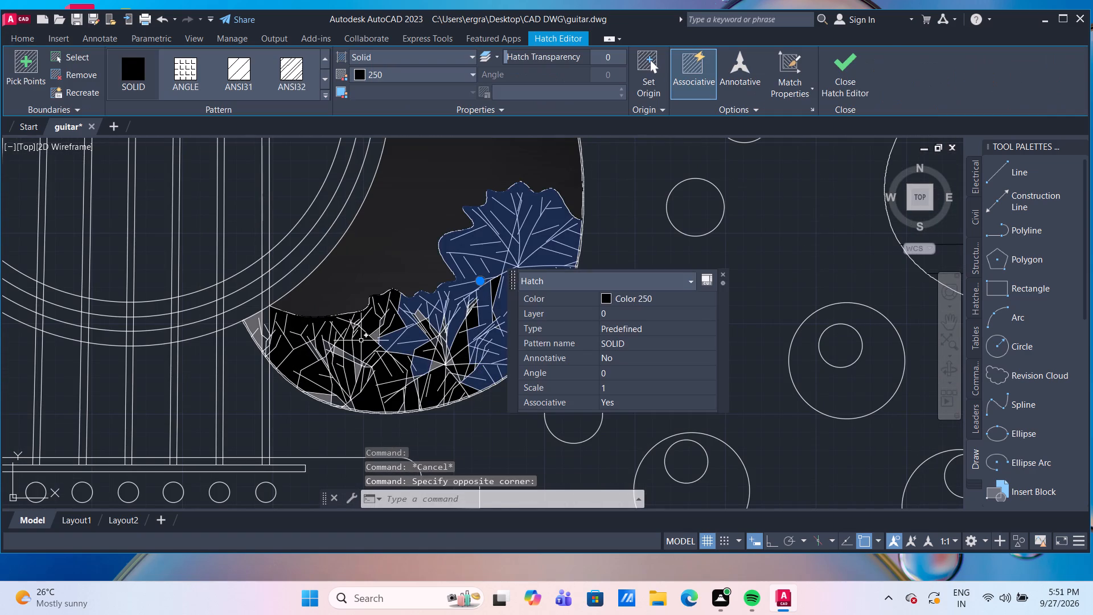
{"action": "key", "text": "Escape"}
{"action": "scroll", "coordinate": [471, 376], "scroll_direction": "up", "scroll_amount": 2}
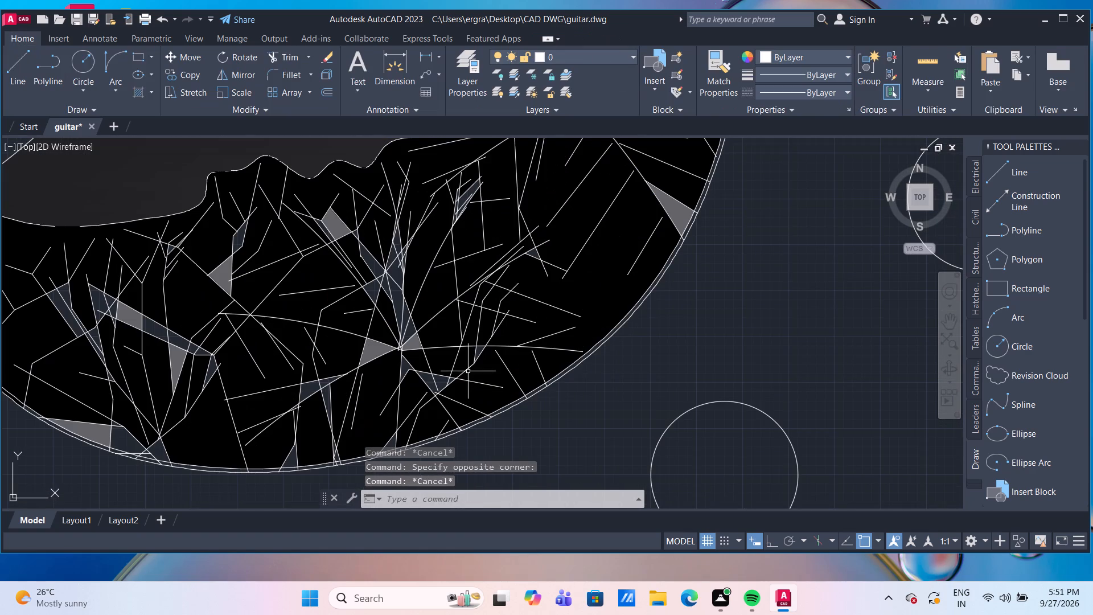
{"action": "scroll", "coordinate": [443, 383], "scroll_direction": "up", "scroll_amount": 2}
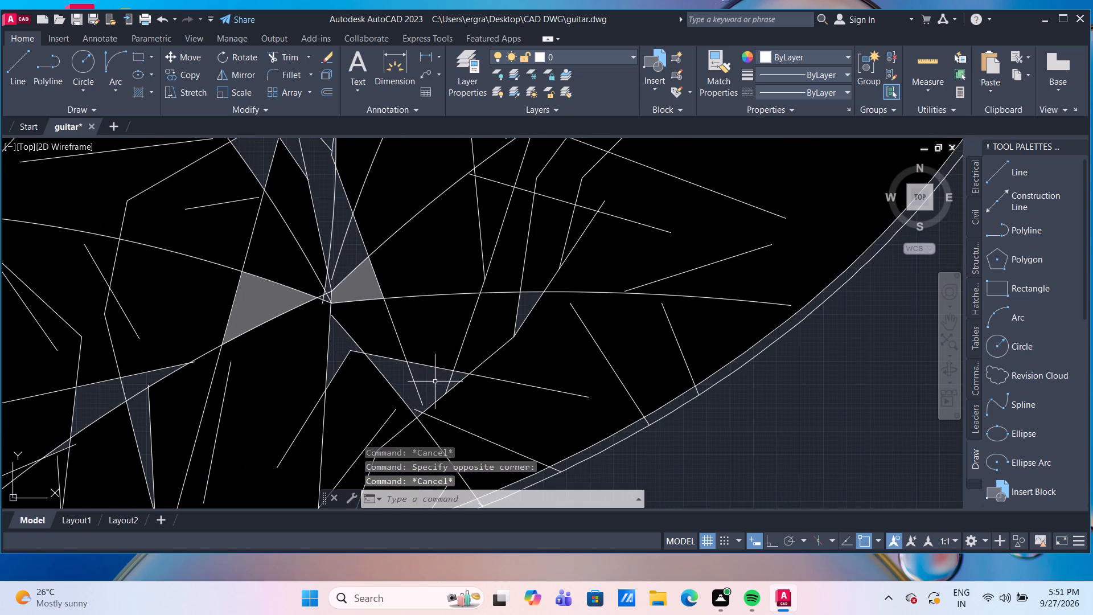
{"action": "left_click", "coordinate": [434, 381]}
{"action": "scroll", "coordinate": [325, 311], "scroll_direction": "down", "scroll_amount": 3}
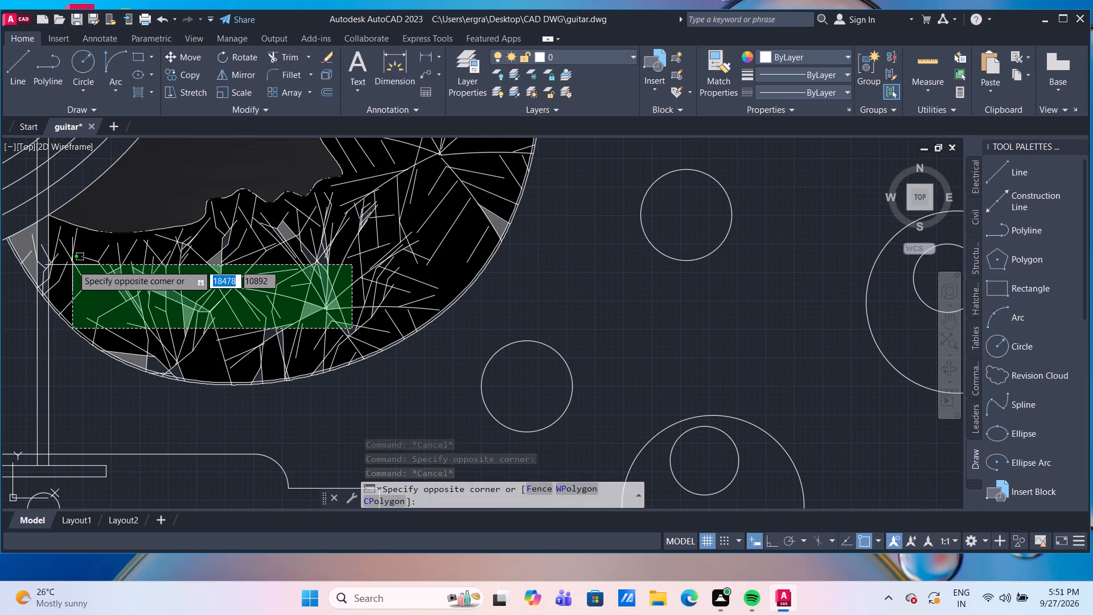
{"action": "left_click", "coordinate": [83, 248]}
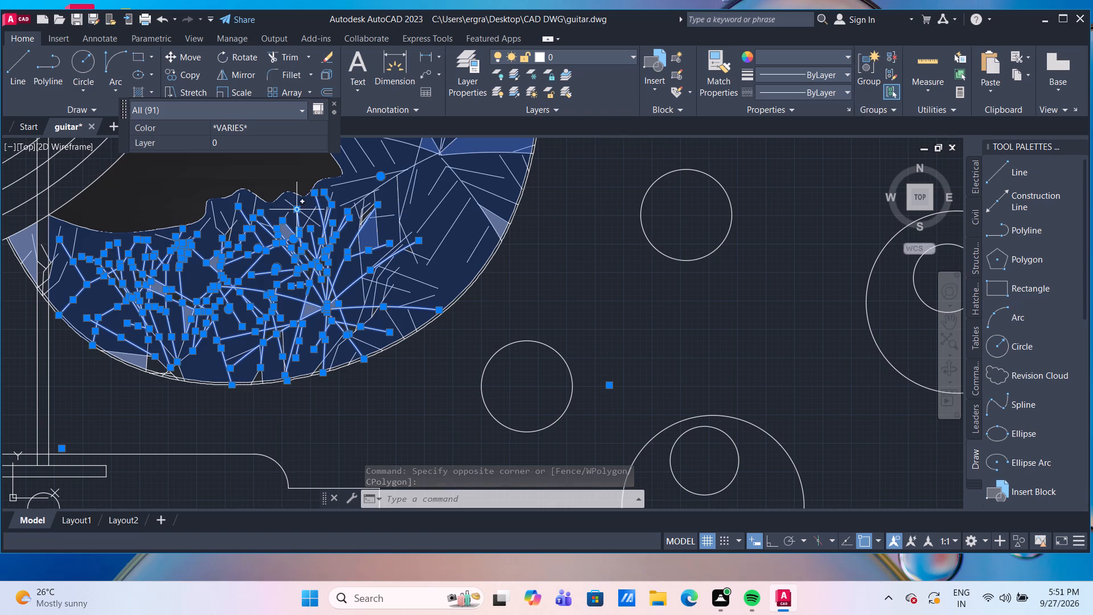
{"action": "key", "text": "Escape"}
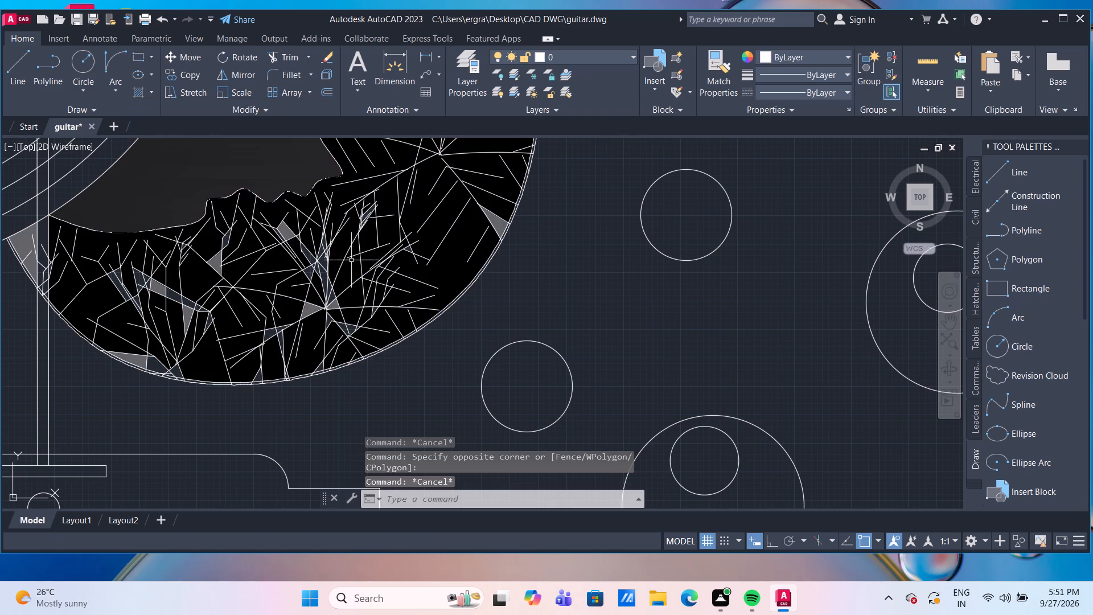
Select the branch lines and hatches up and left of the hub where the lower cluster's long branches meet.
{"action": "scroll", "coordinate": [331, 285], "scroll_direction": "up", "scroll_amount": 2}
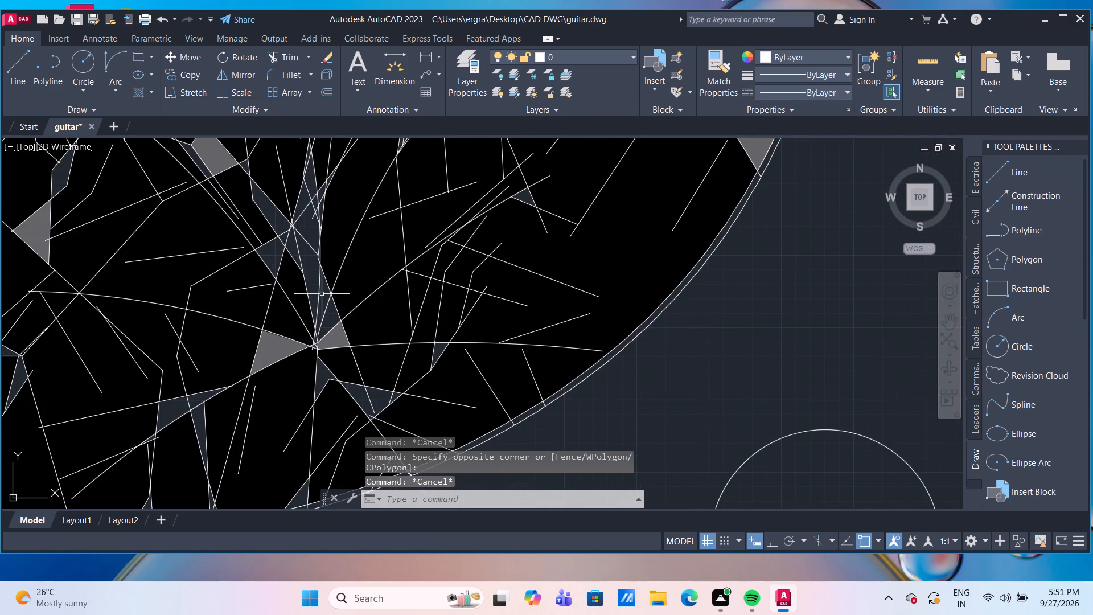
{"action": "left_click", "coordinate": [322, 294]}
{"action": "left_click", "coordinate": [89, 190]}
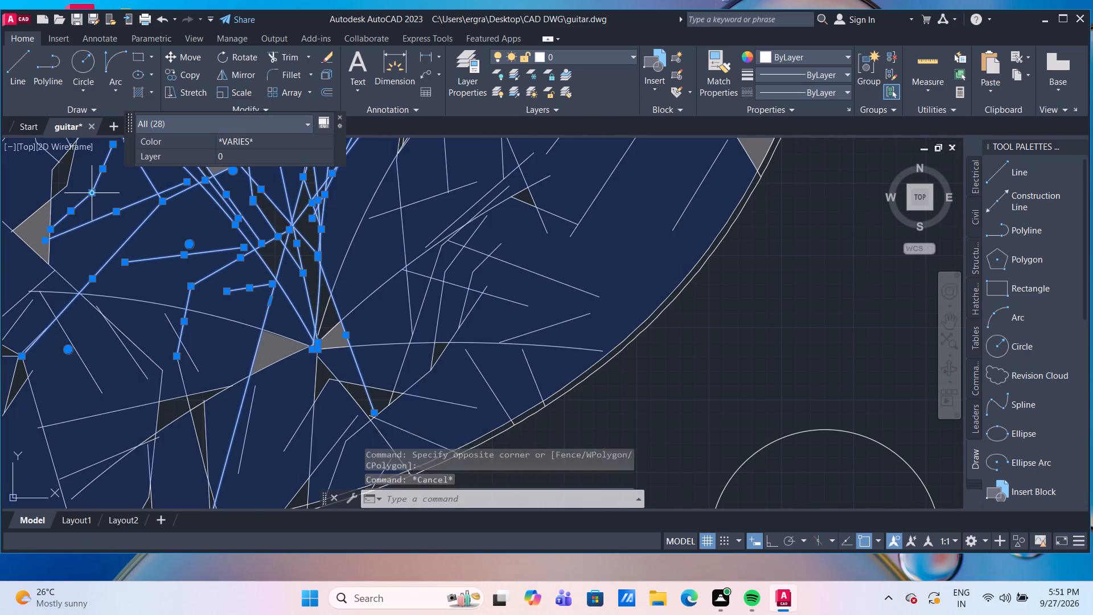